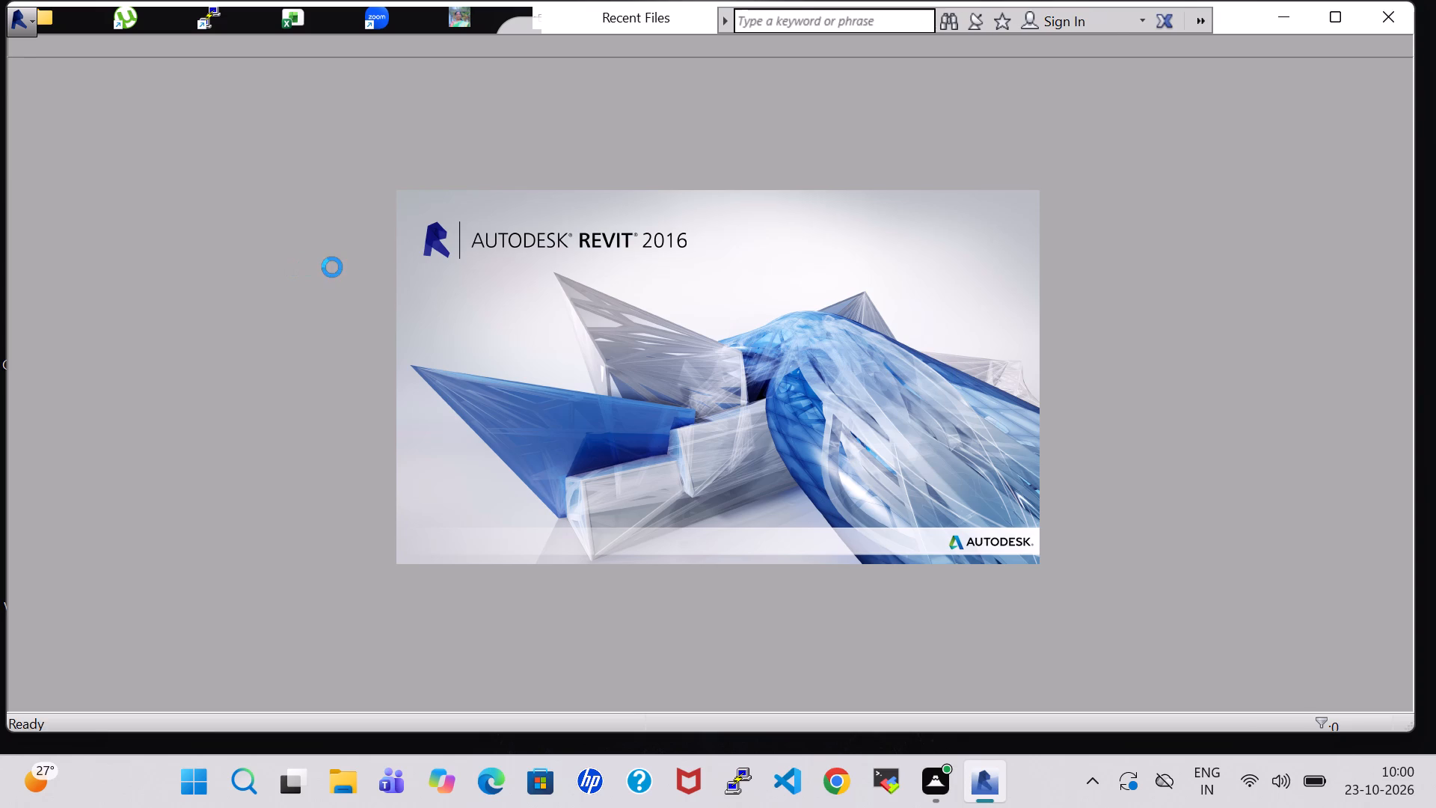
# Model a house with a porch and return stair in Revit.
# Create a new project from the Architectural Template.
pyautogui.click(134, 169)
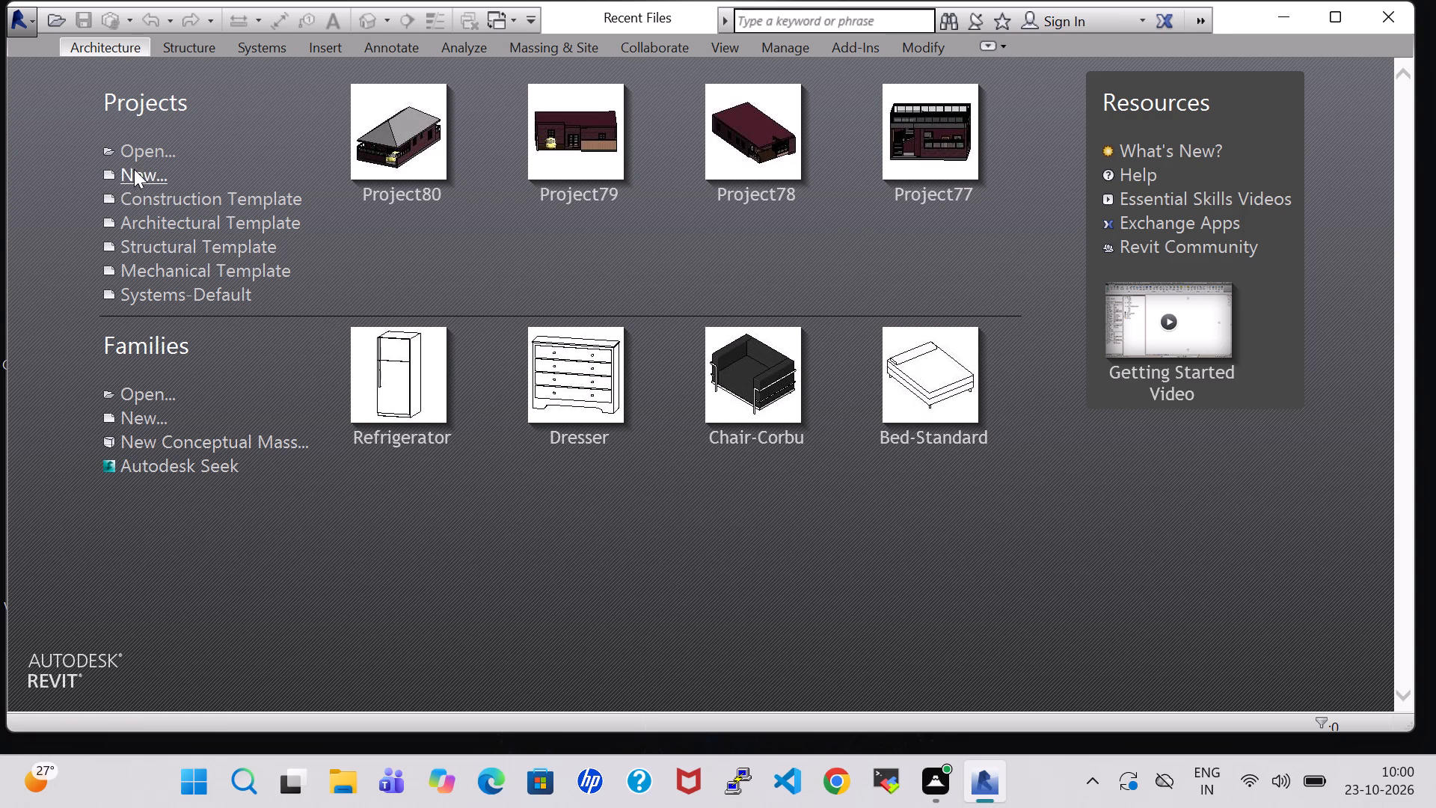
pyautogui.click(587, 331)
pyautogui.click(599, 375)
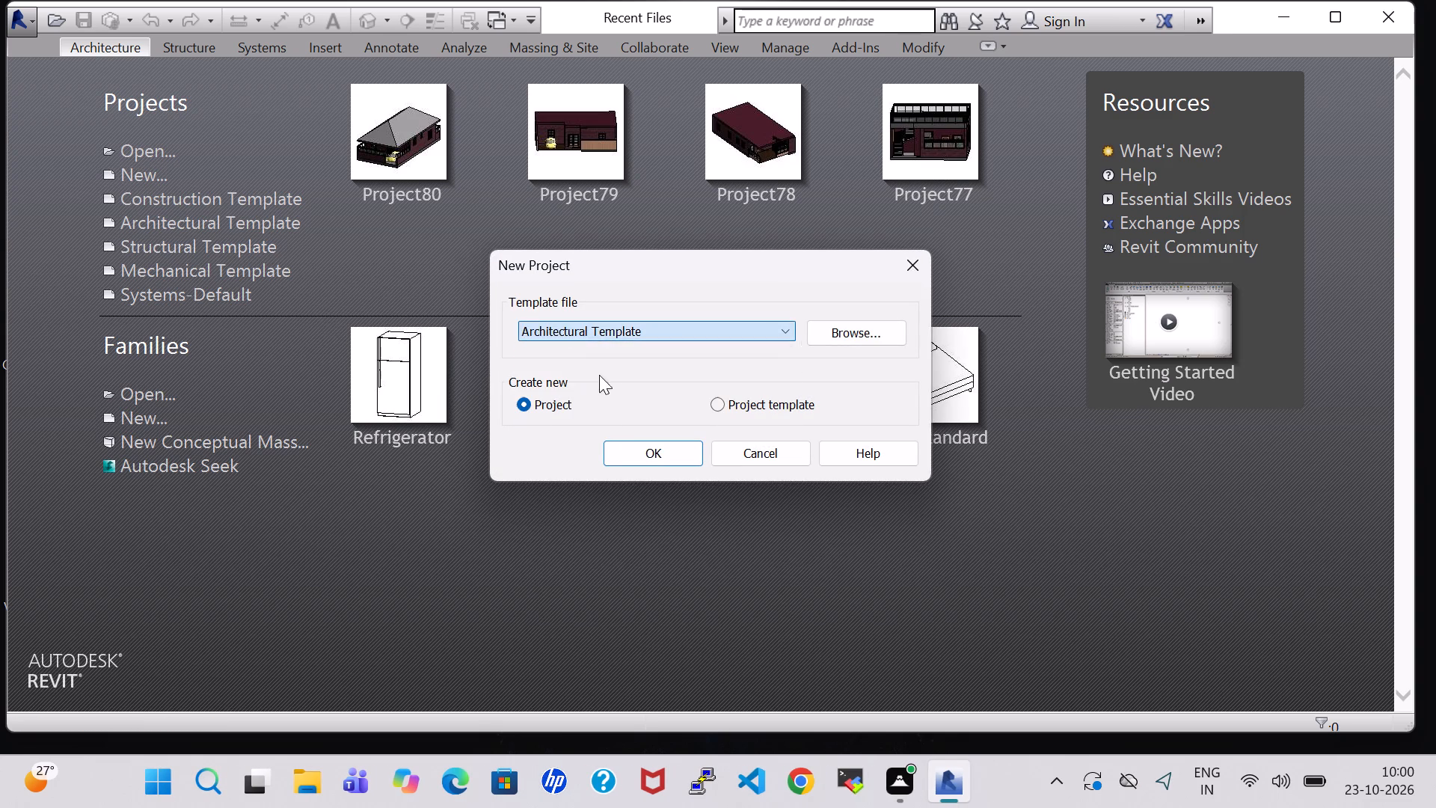
pyautogui.click(653, 450)
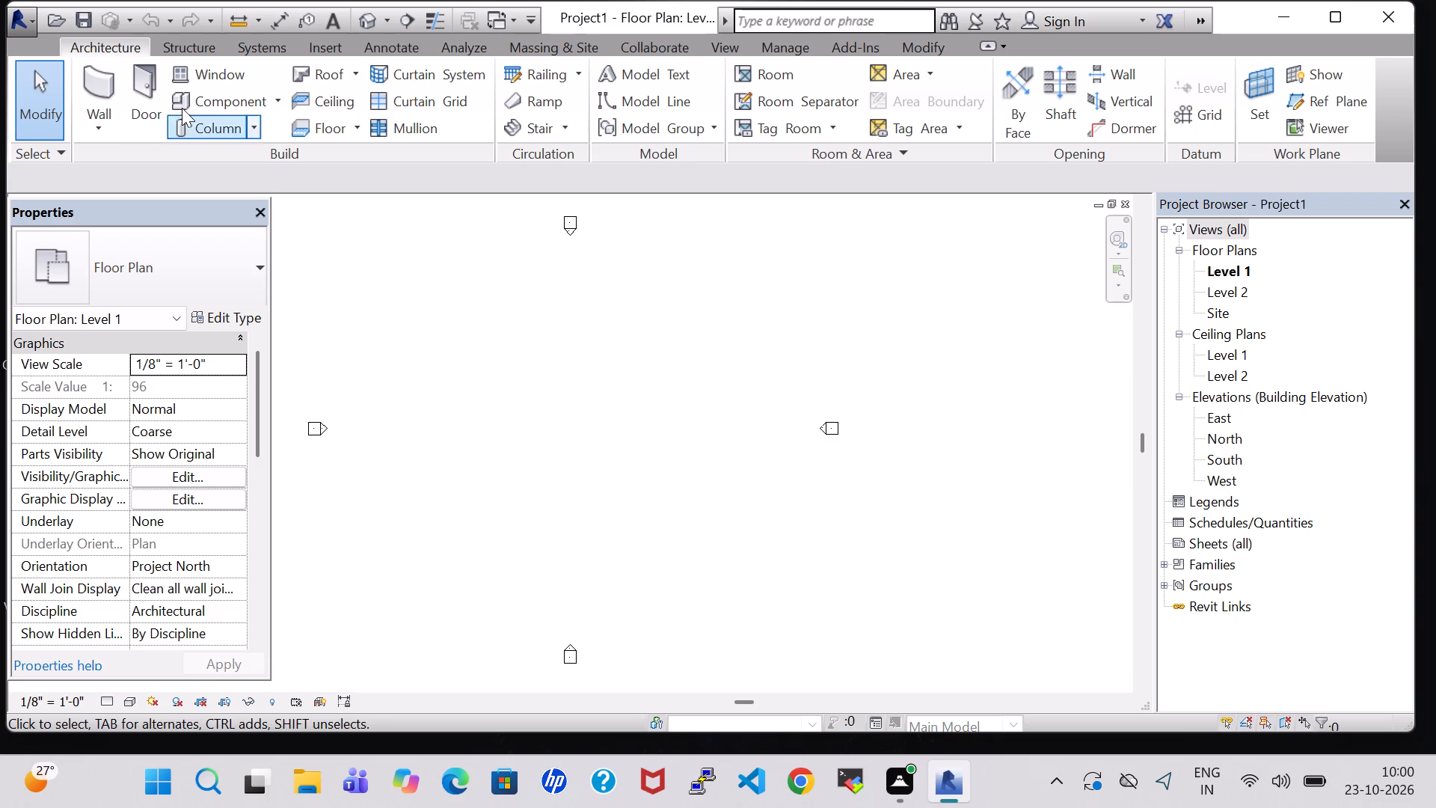
# Draw the closed rectangular exterior in Generic - 8" walls, 10' high, 30' wide and 60' long, on Level 1.
pyautogui.click(80, 79)
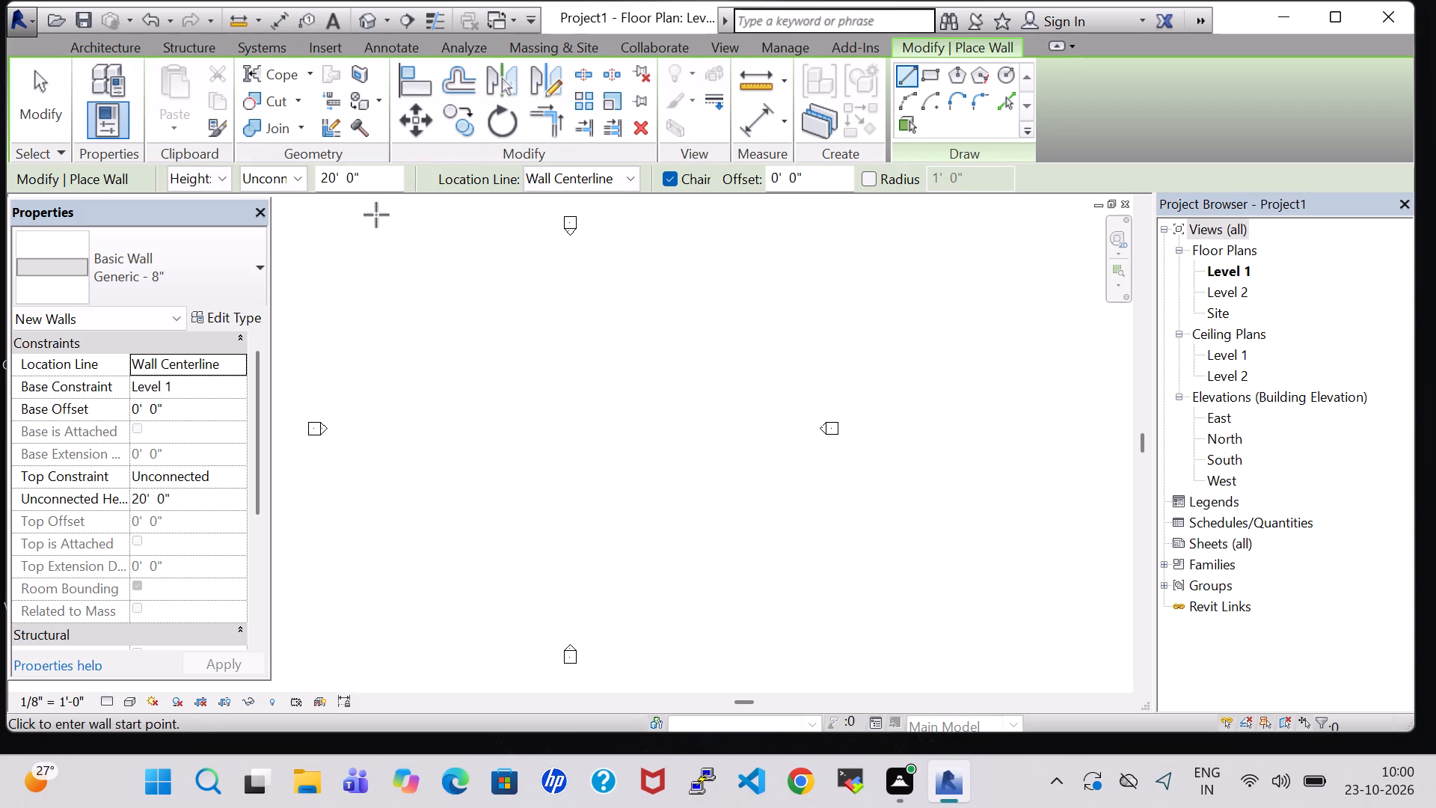
pyautogui.click(325, 183)
pyautogui.press('BackSpace')
pyautogui.press('1')
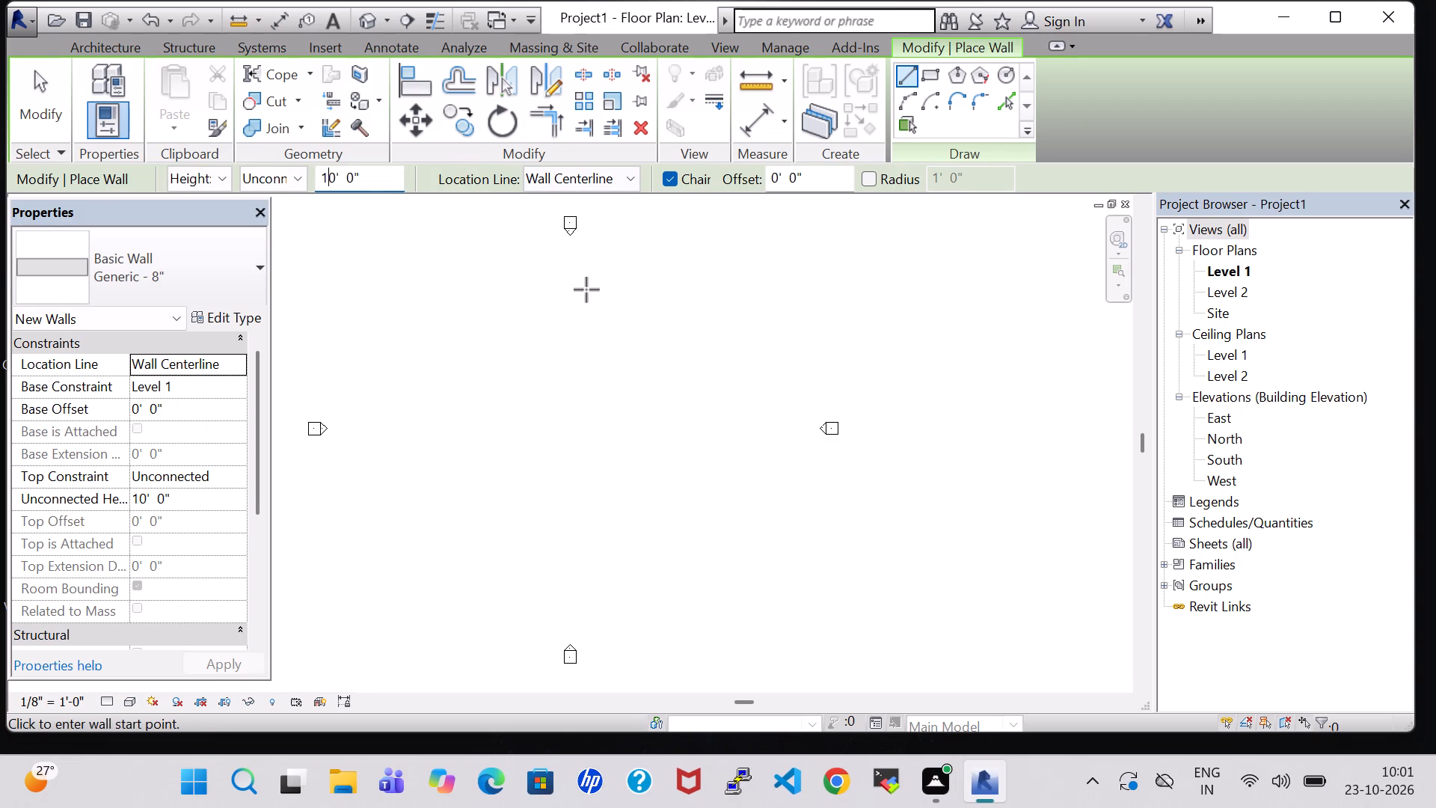
pyautogui.press('Left')
pyautogui.click(361, 706)
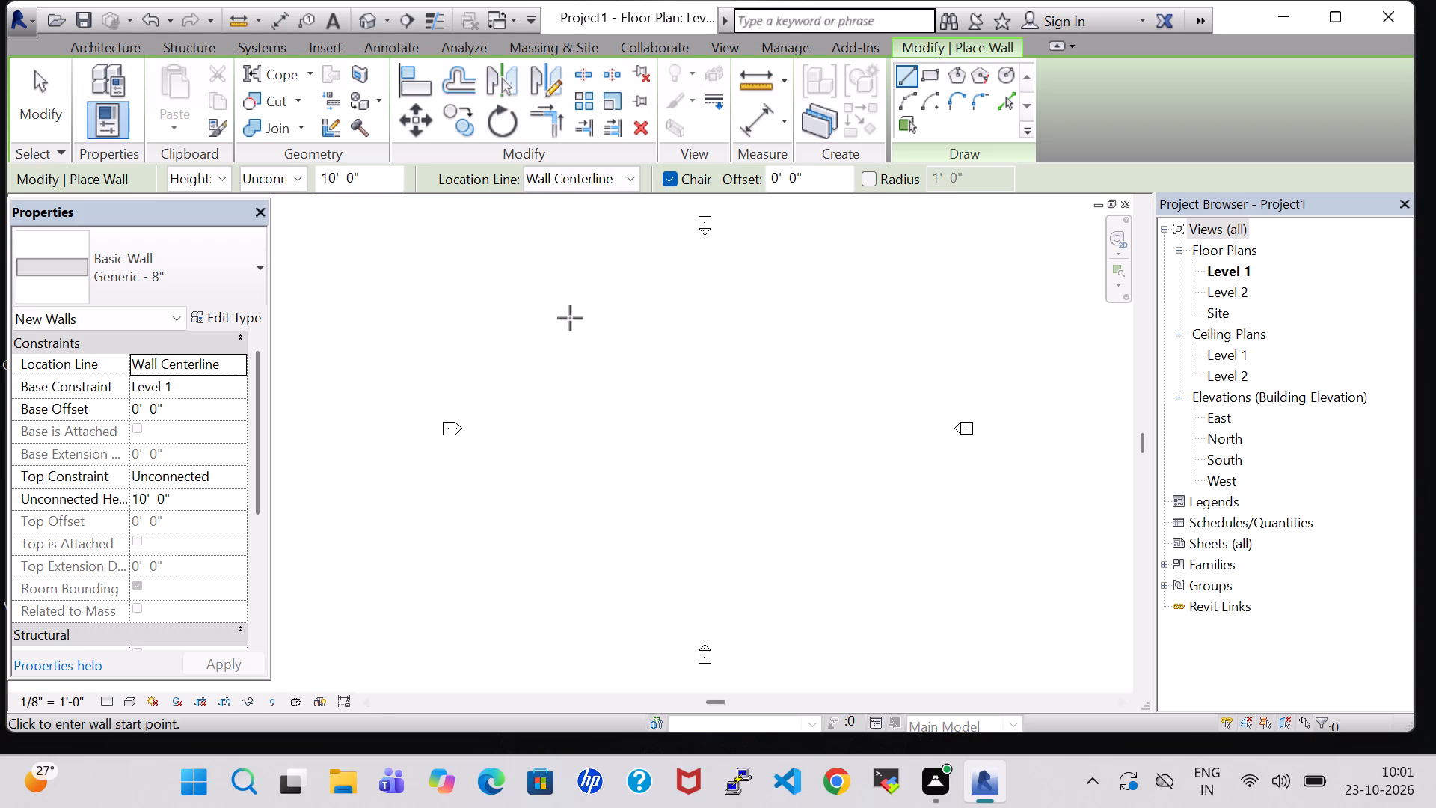
pyautogui.click(570, 318)
pyautogui.write('30')
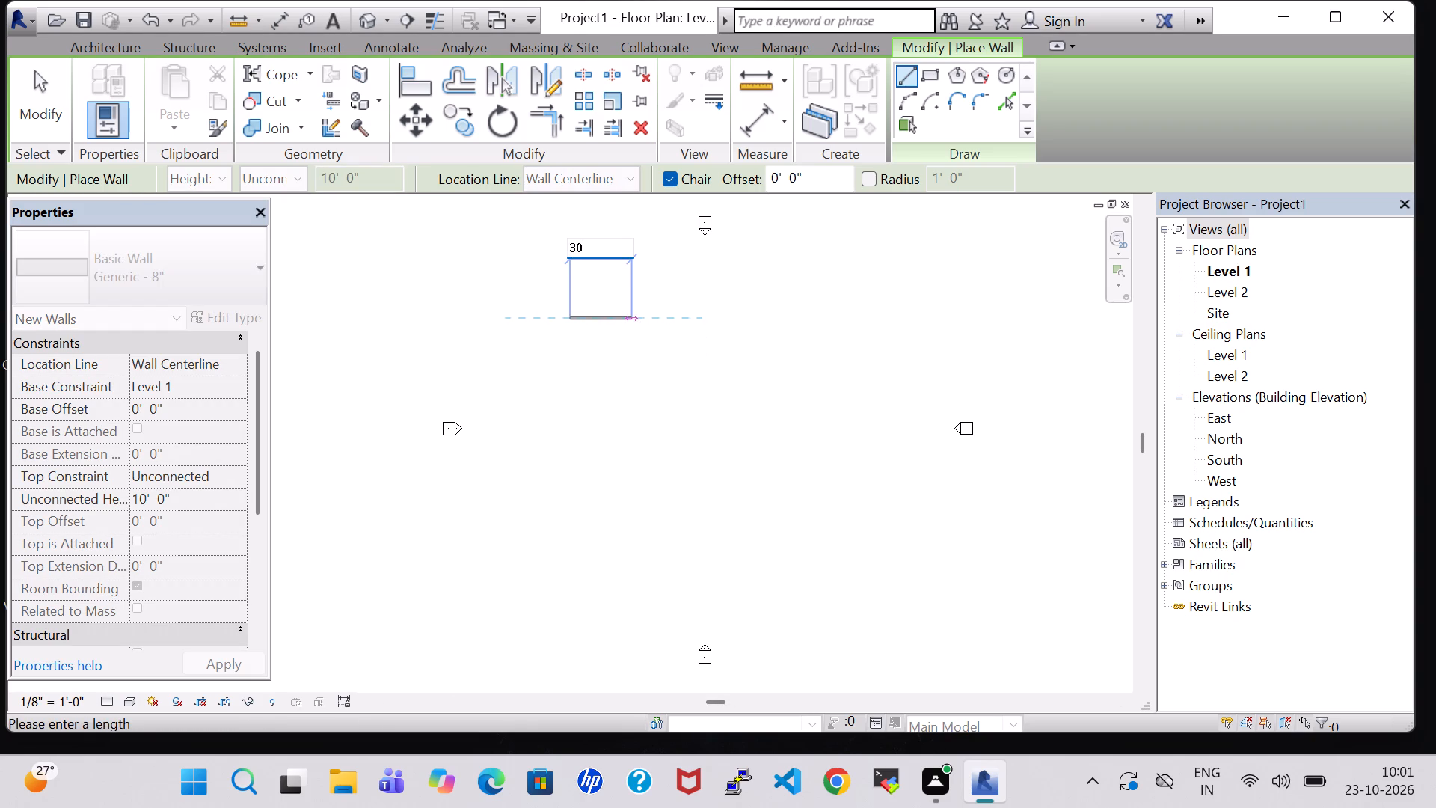
pyautogui.press('Return')
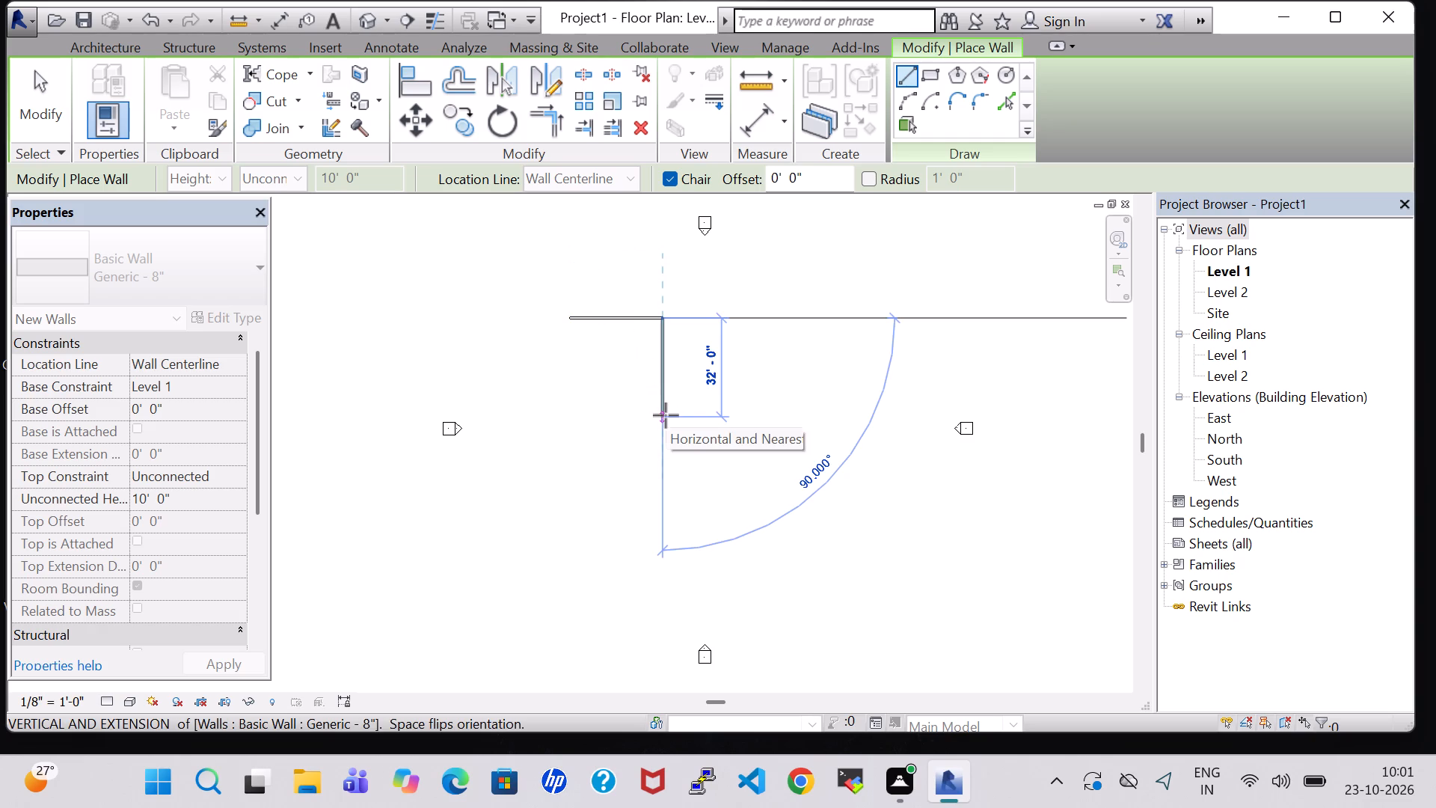
pyautogui.write('60')
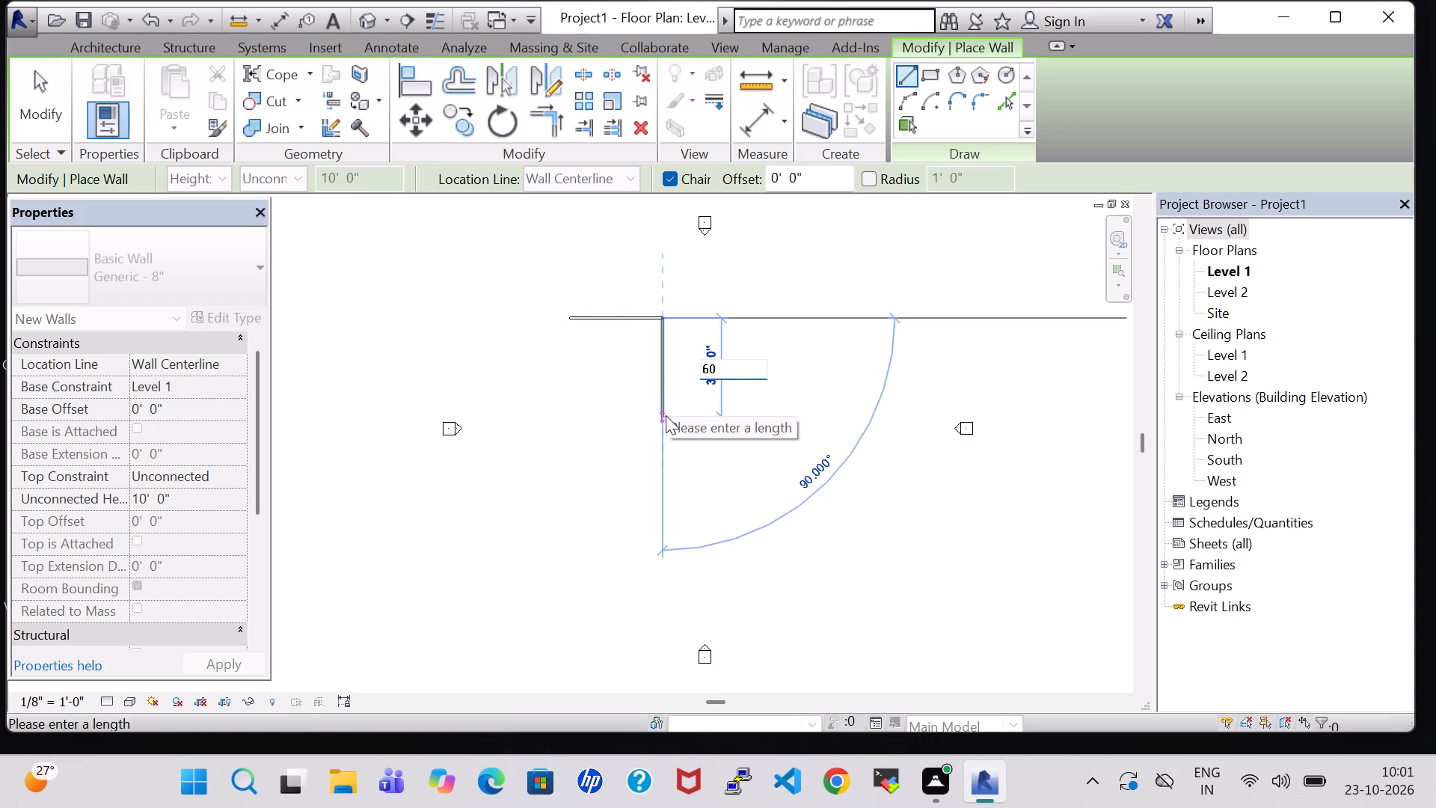
pyautogui.press('Return')
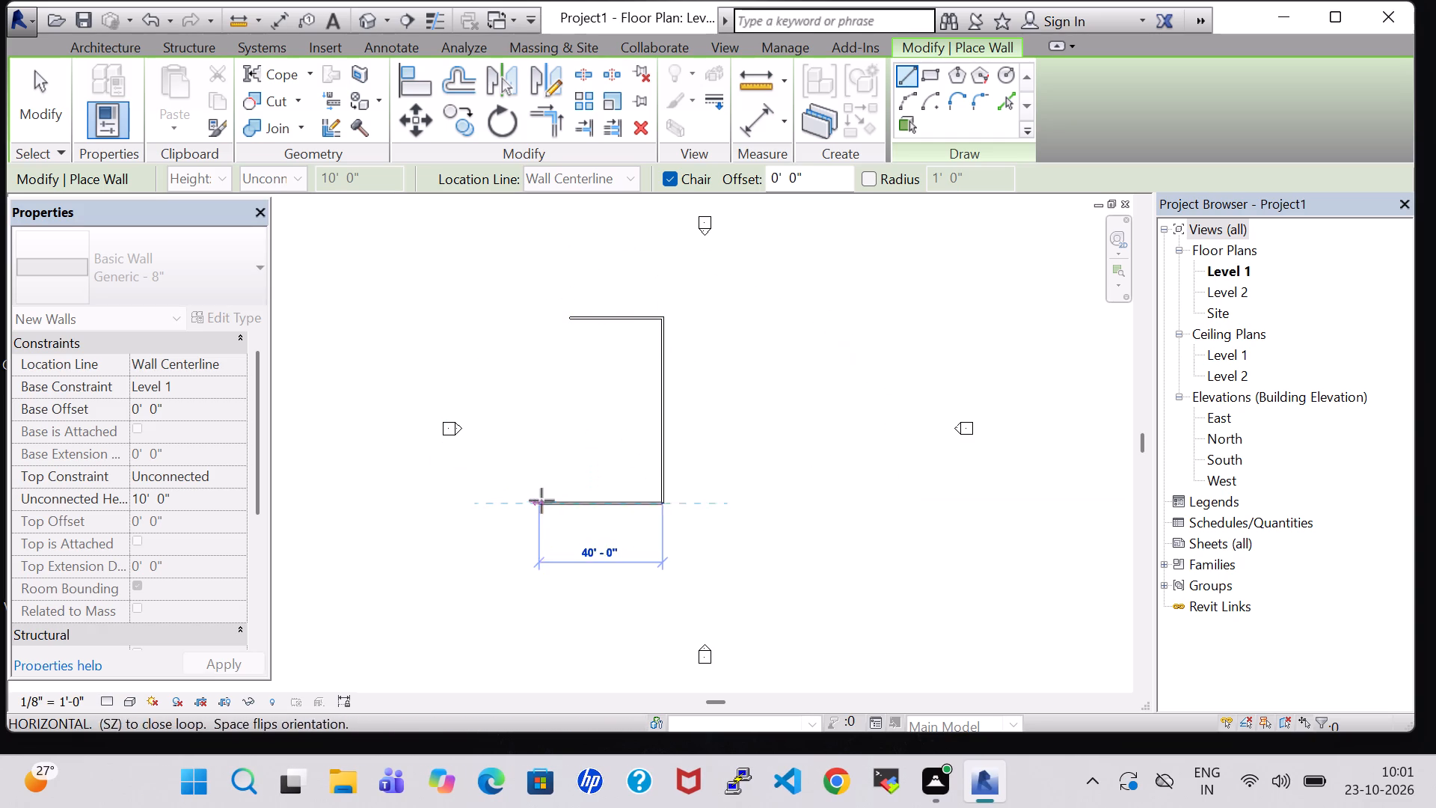
pyautogui.click(570, 504)
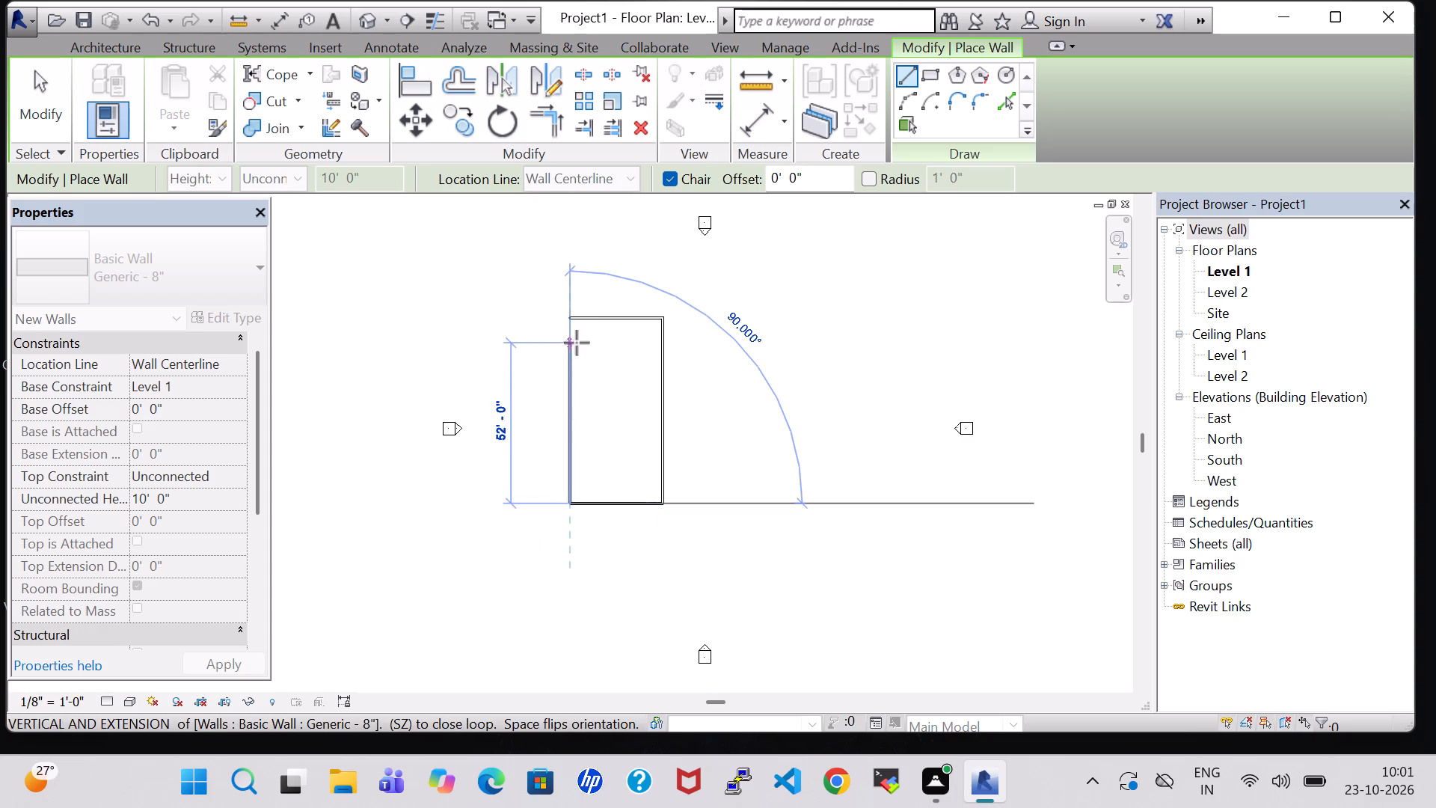
pyautogui.click(570, 322)
pyautogui.scroll(6, 572, 322)
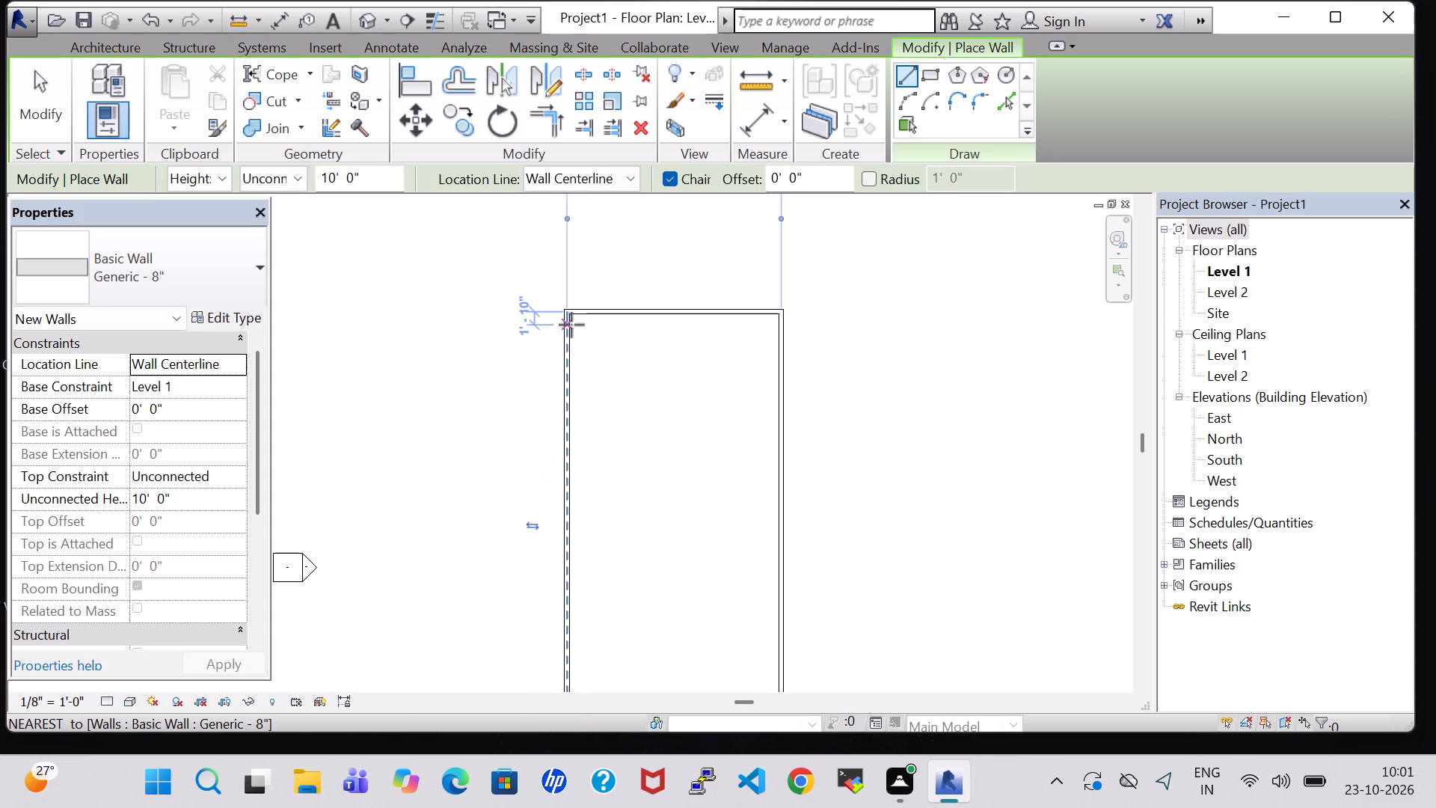
pyautogui.scroll(-3, 571, 325)
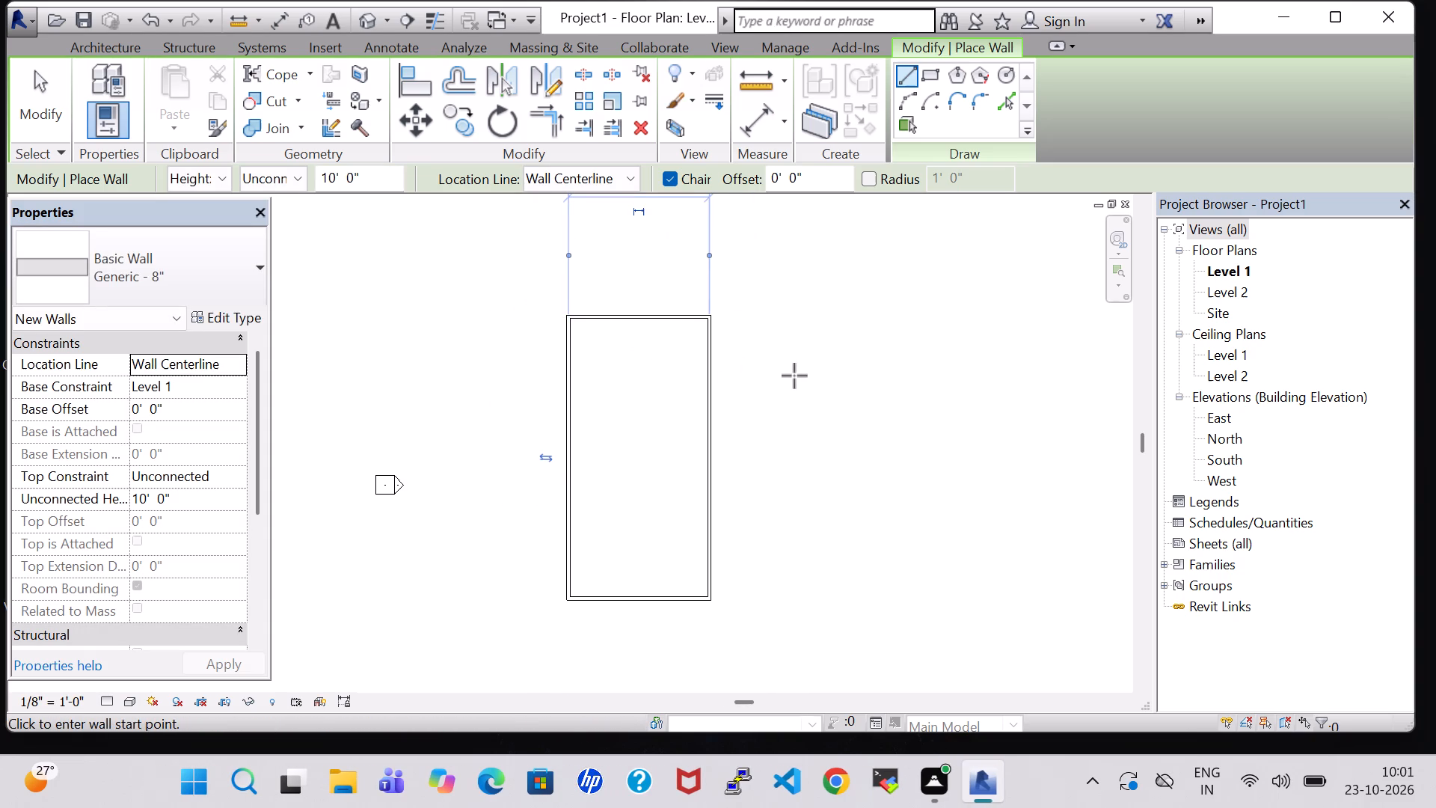
pyautogui.press('Escape')
# Enclose a room in the building's upper-left corner with two partition walls, about 10'-9" wide and 12'-8" deep.
pyautogui.moveTo(610, 348); pyautogui.dragTo(619, 322, button='middle')
pyautogui.middleClick(619, 322)
pyautogui.middleClick(622, 322)
pyautogui.scroll(2, 622, 322)
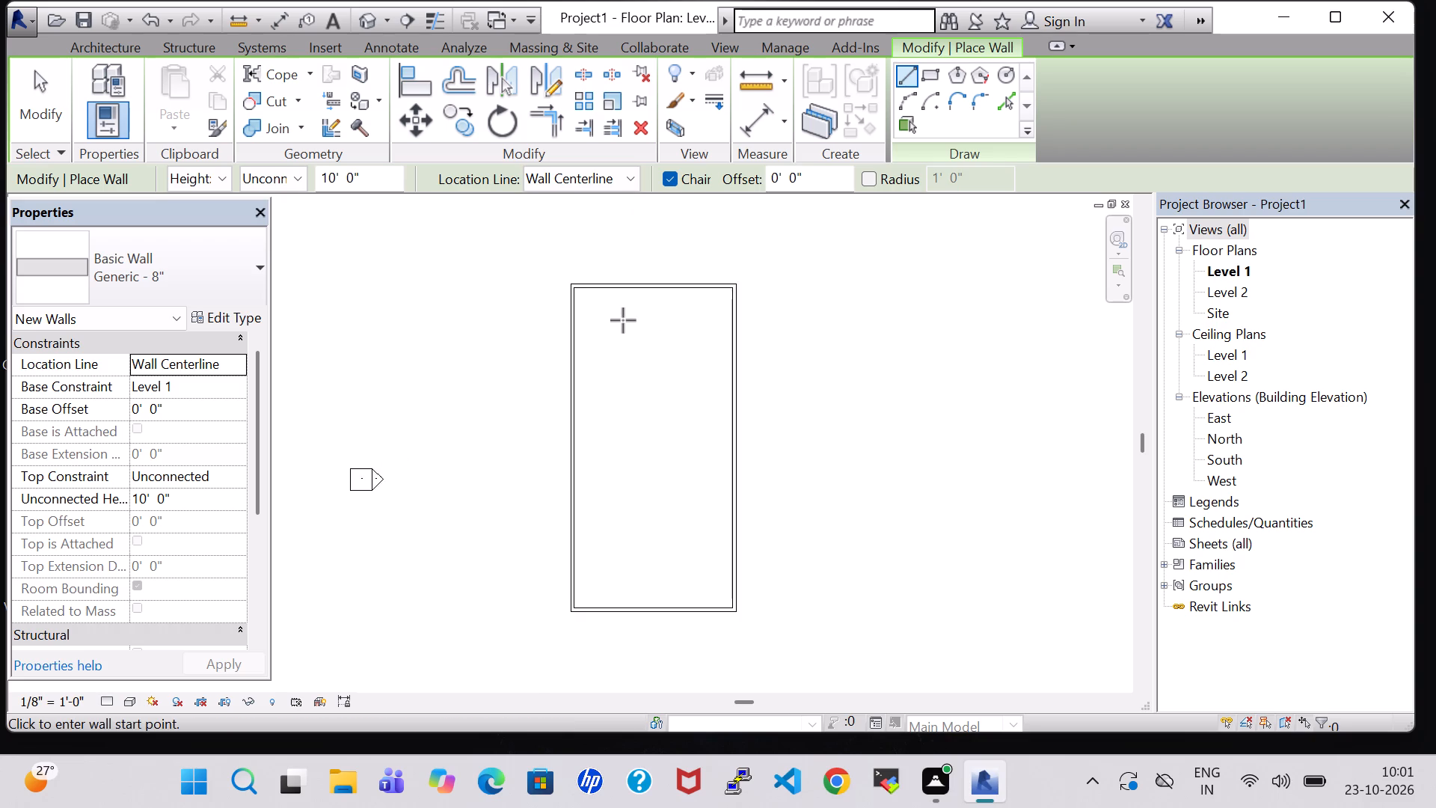
pyautogui.scroll(3, 623, 320)
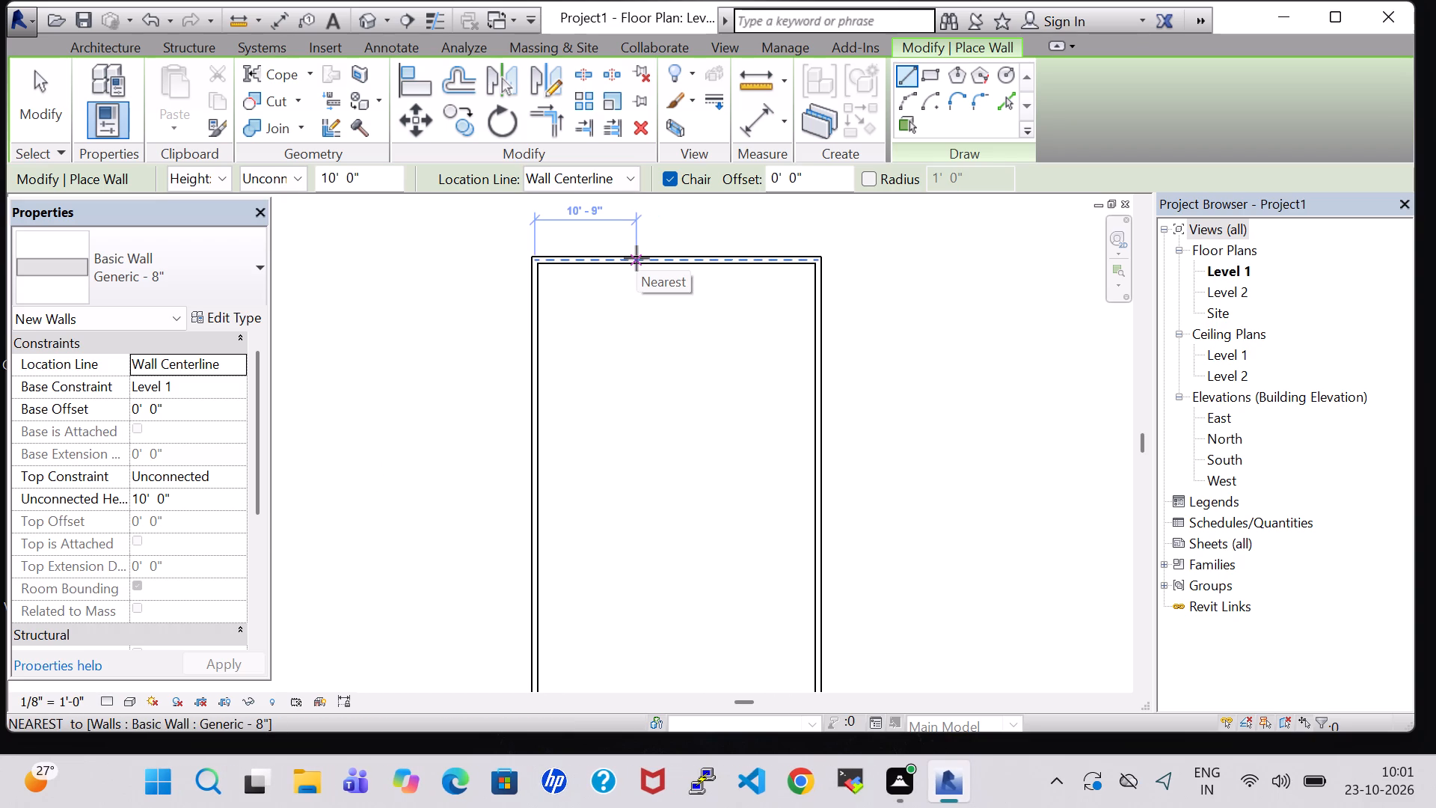
pyautogui.click(636, 258)
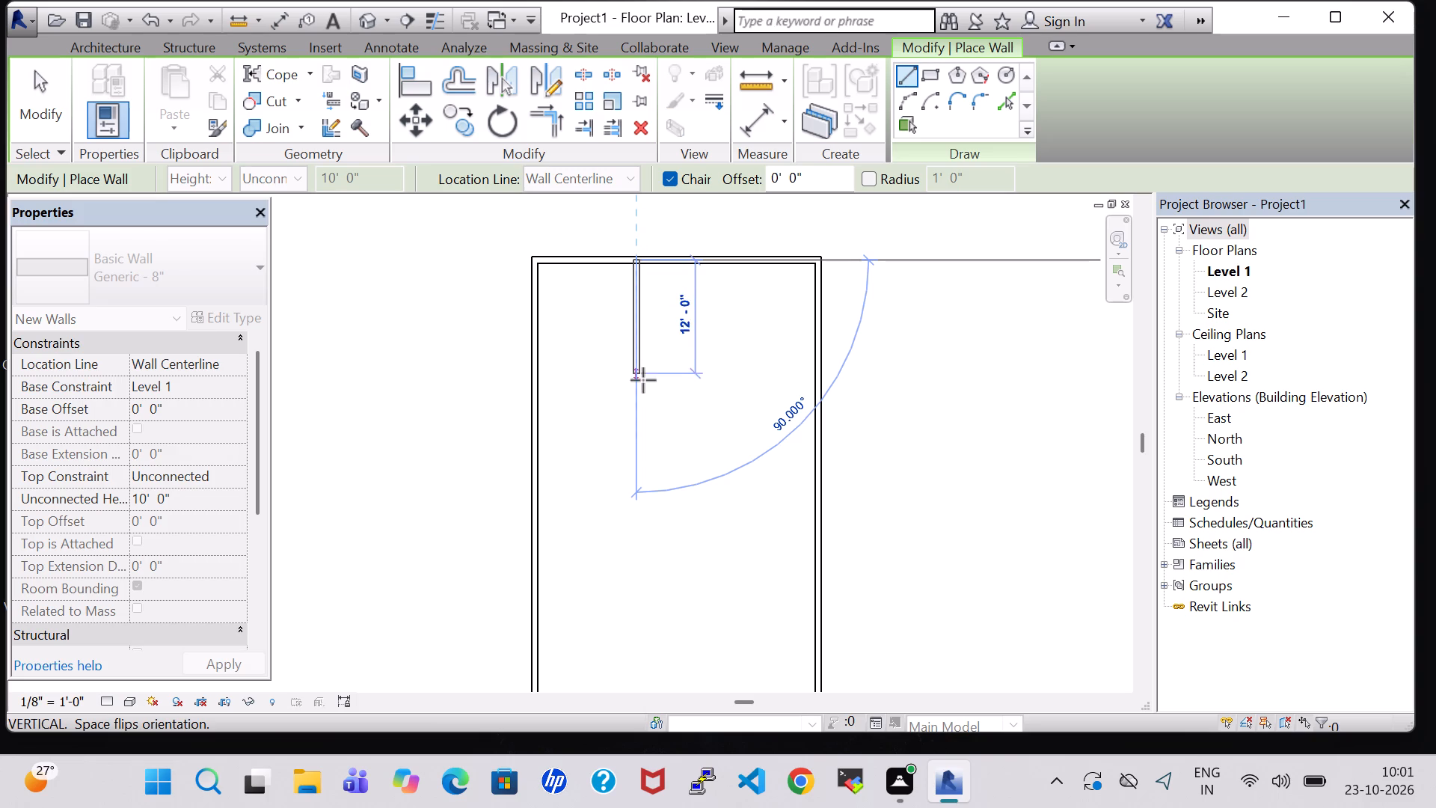
pyautogui.click(639, 379)
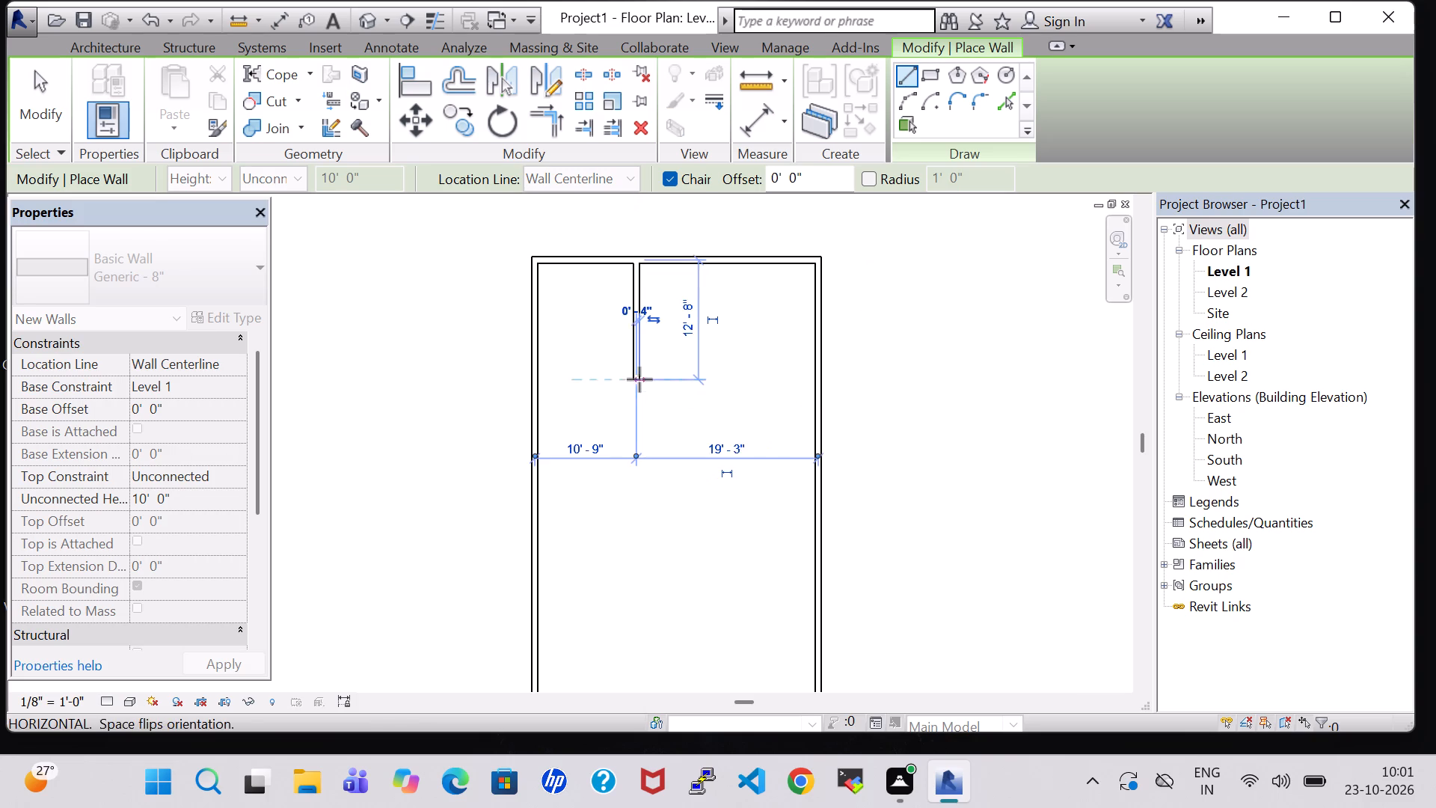
pyautogui.click(531, 385)
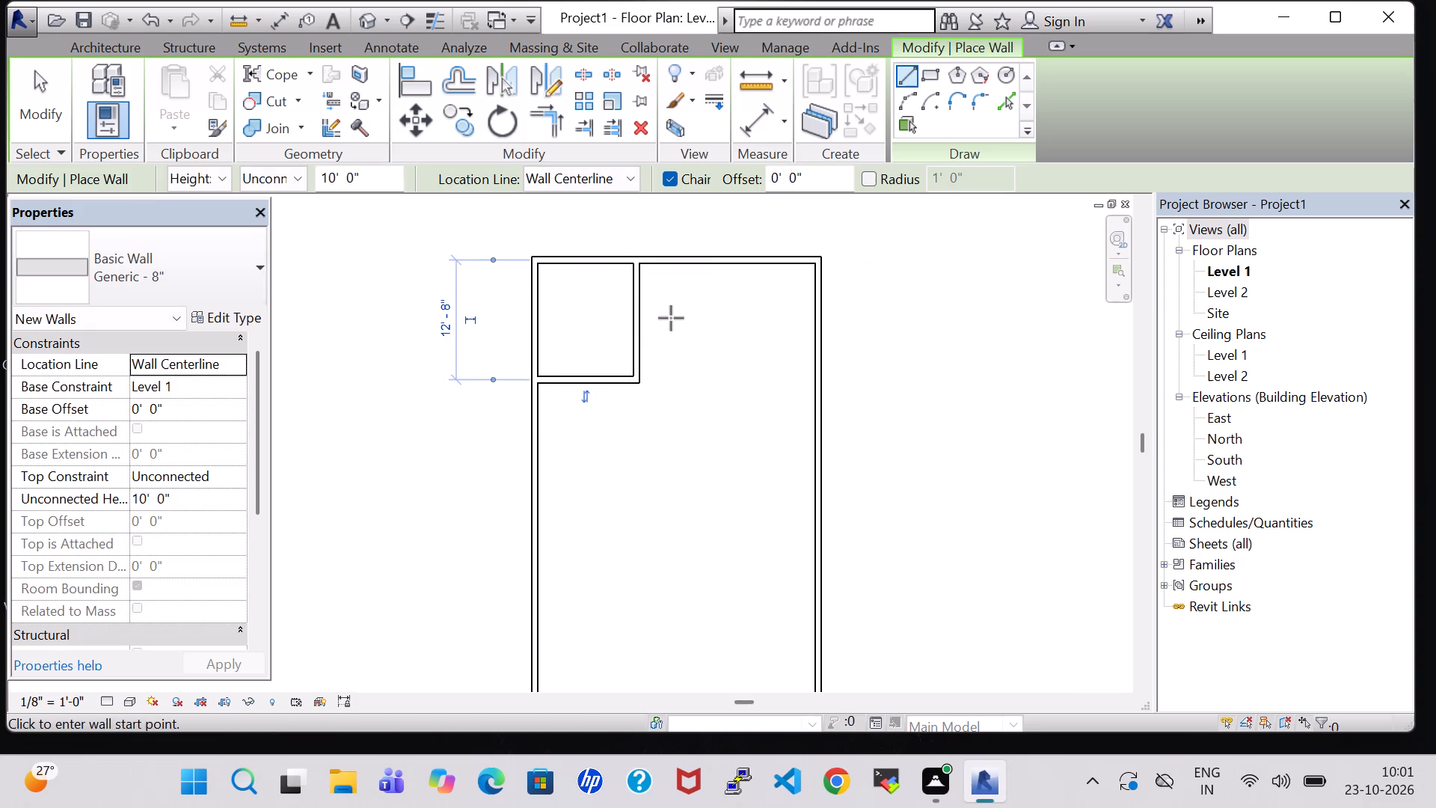
# Enclose a shallow room along the top exterior wall, about 11'-9" wide, extending from the corner room's partition.
pyautogui.click(638, 310)
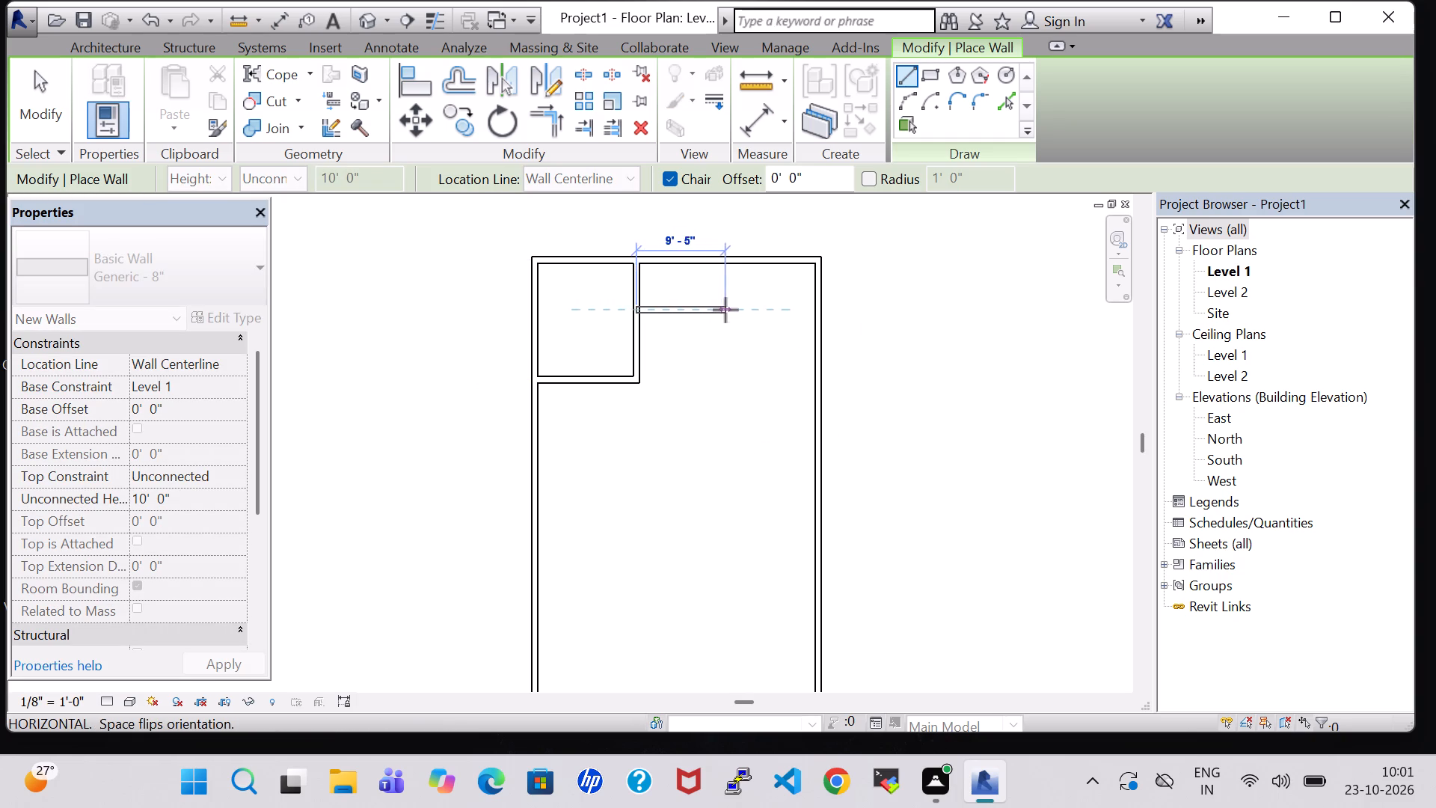
pyautogui.click(747, 310)
pyautogui.click(743, 266)
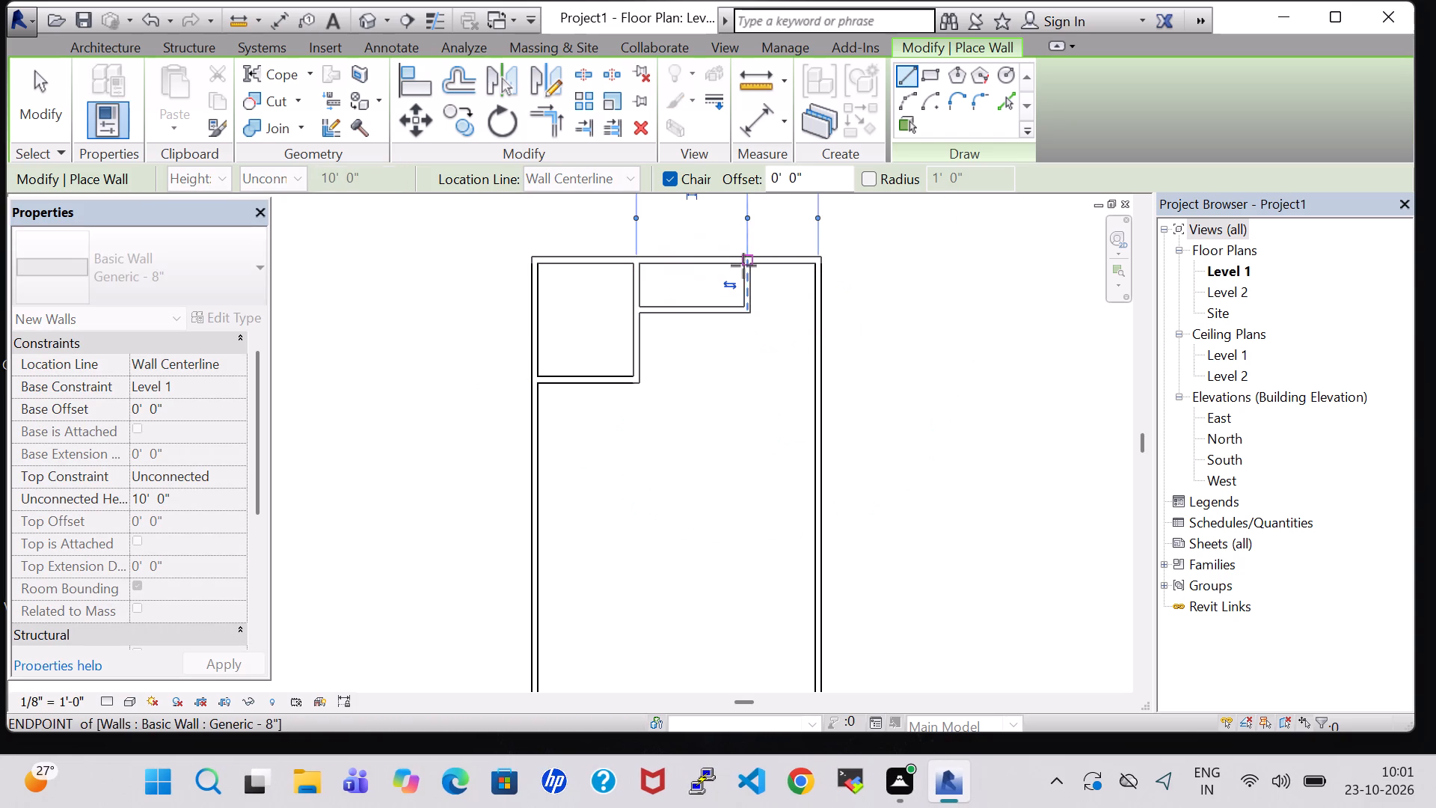
# Draw walls enclosing the building's upper-right corner, about 9'-8" down from the top wall and 7'-6" across to the exterior wall.
pyautogui.click(743, 266)
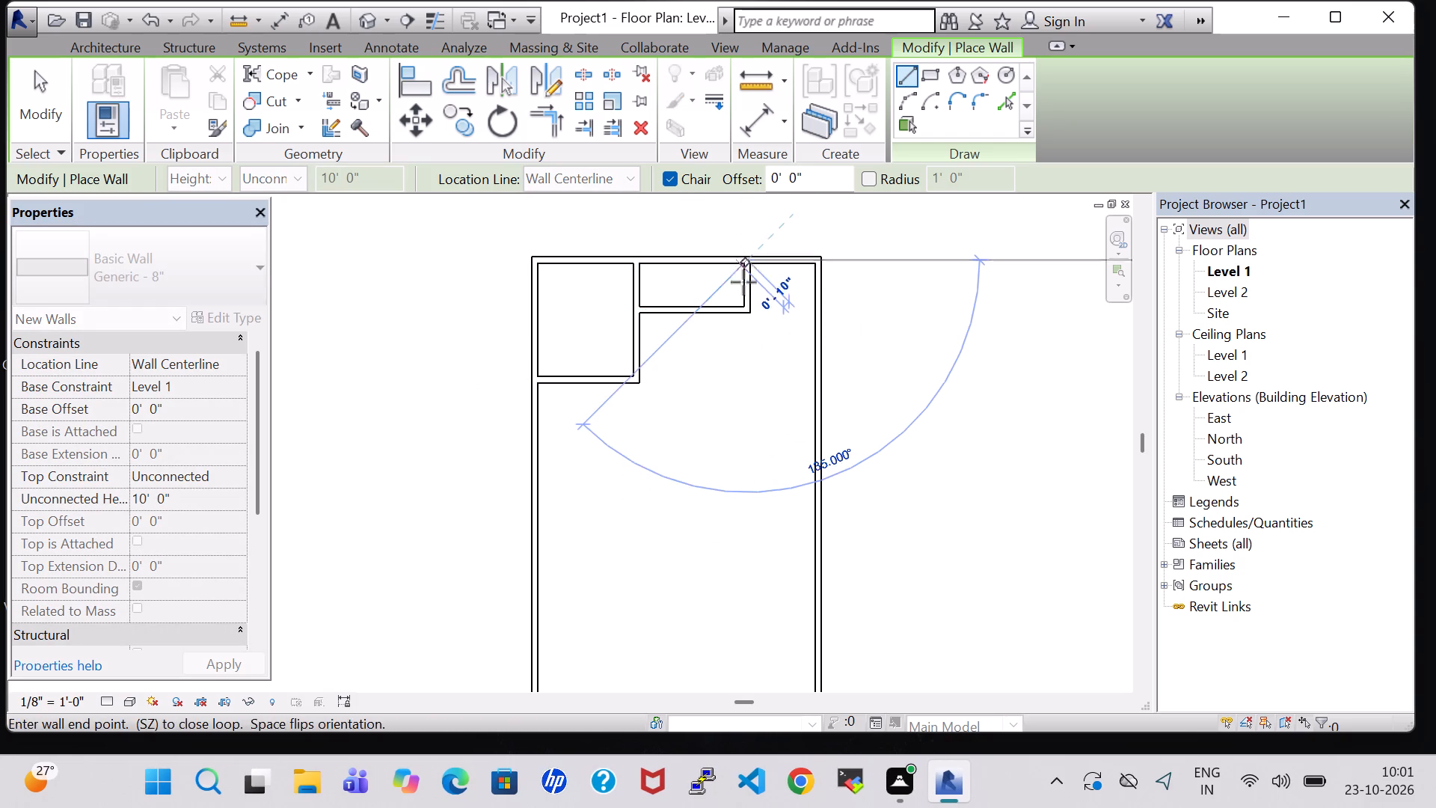
pyautogui.click(745, 352)
pyautogui.click(820, 352)
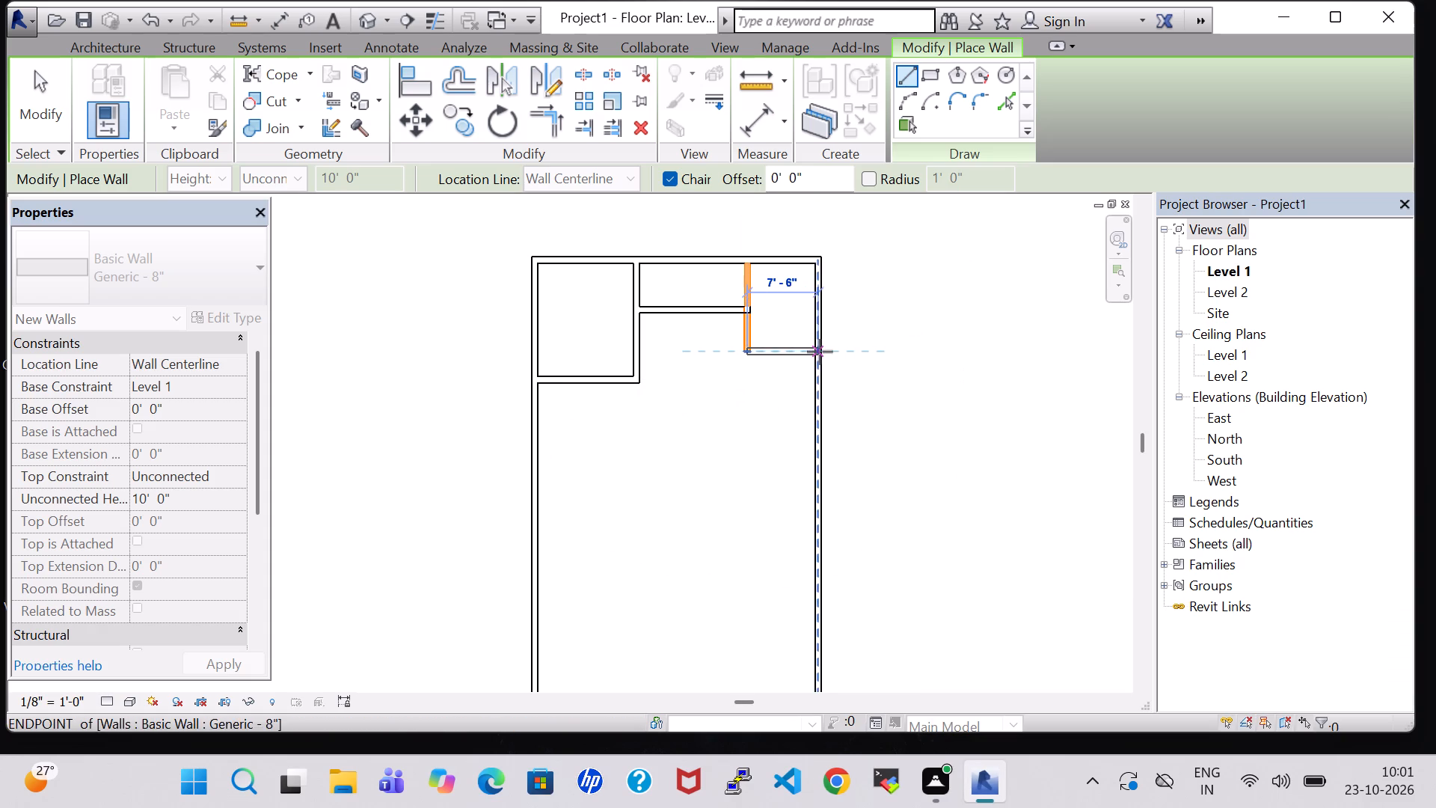
pyautogui.press('Escape')
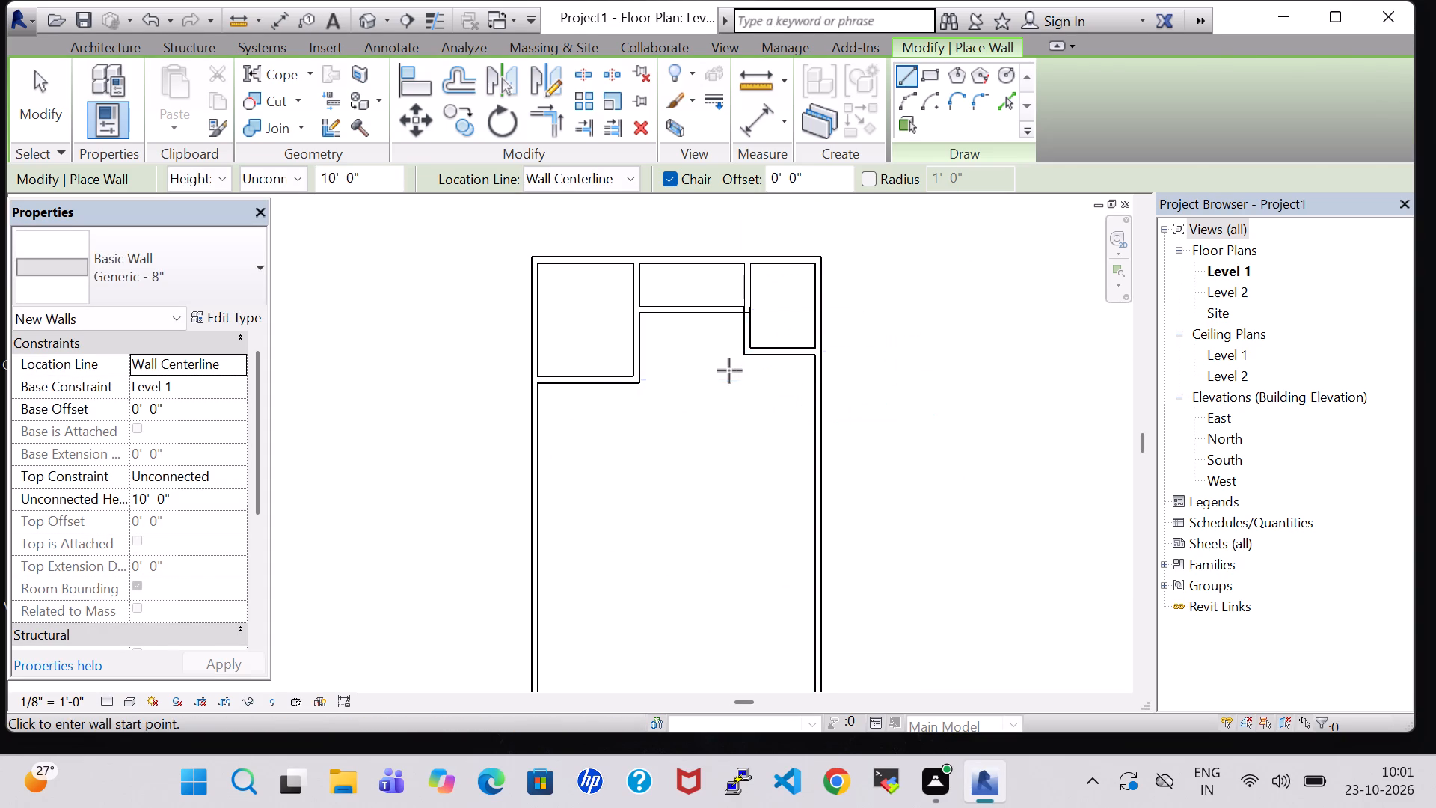
pyautogui.press('Escape')
pyautogui.press('Escape')
# Delete the long vertical partition overlapping the shallow room's end wall.
pyautogui.click(746, 334)
pyautogui.press('Delete')
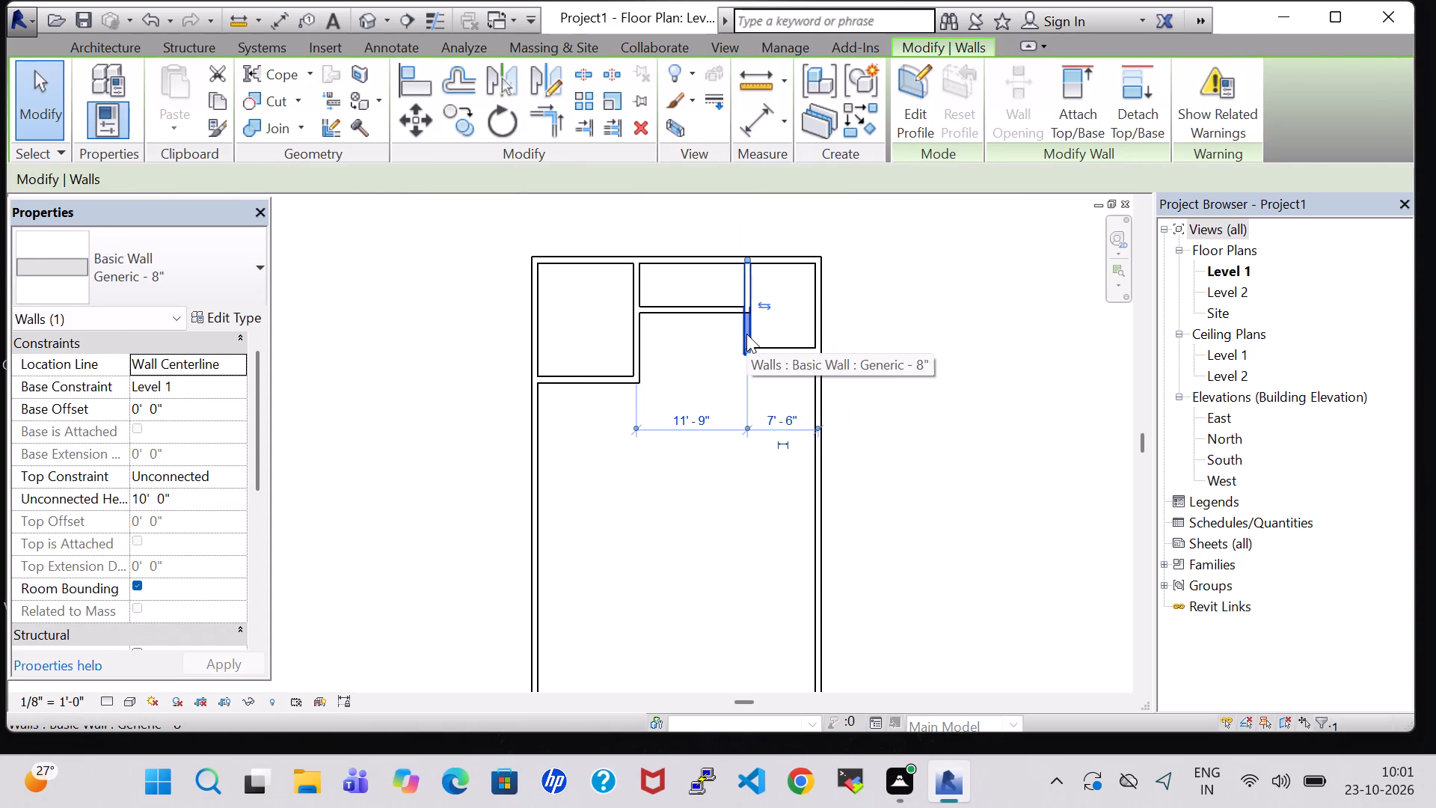
# Draw a wall about 4'-5" long from the shallow room's lower corner to the open end of the upper-right room's bottom wall.
pyautogui.click(84, 78)
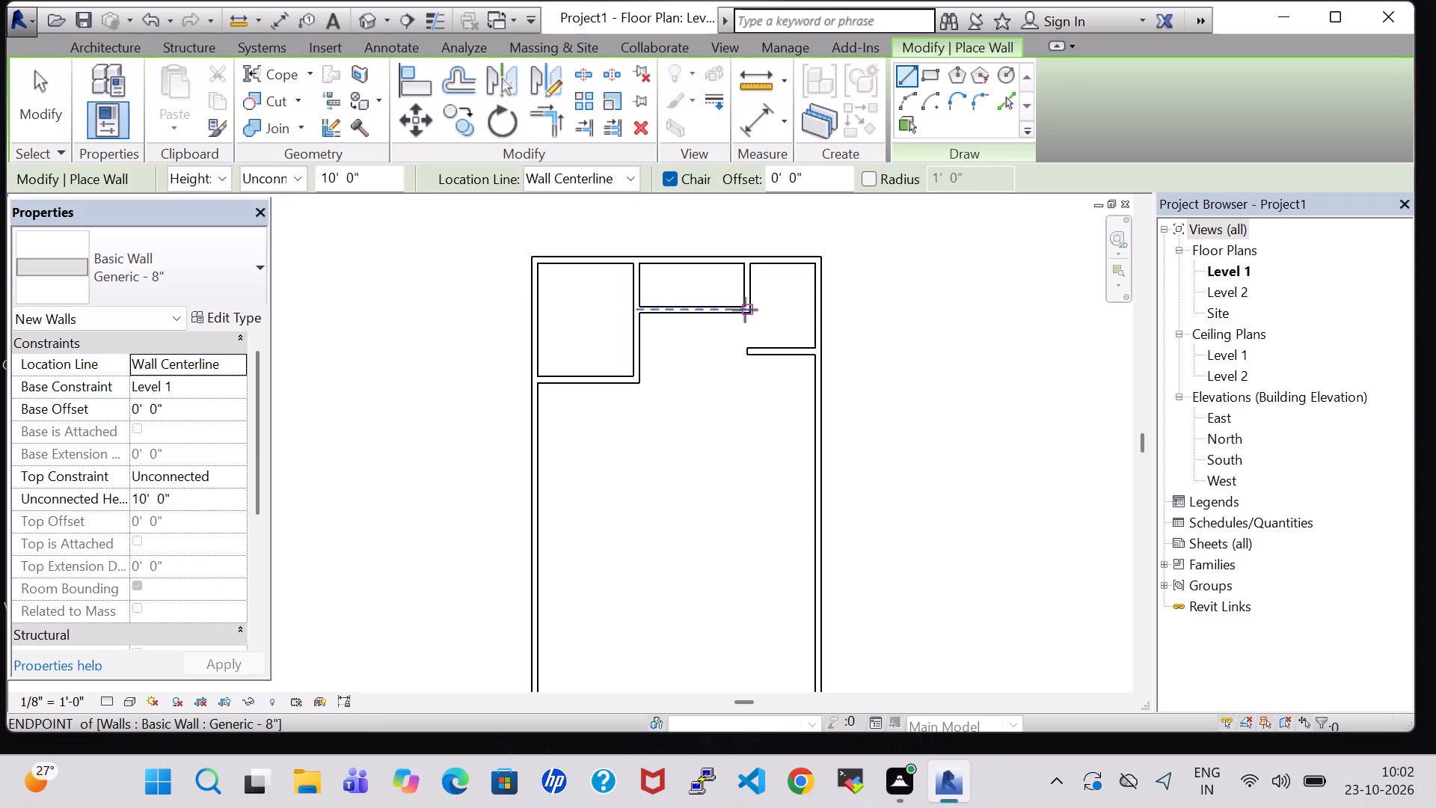
pyautogui.click(746, 310)
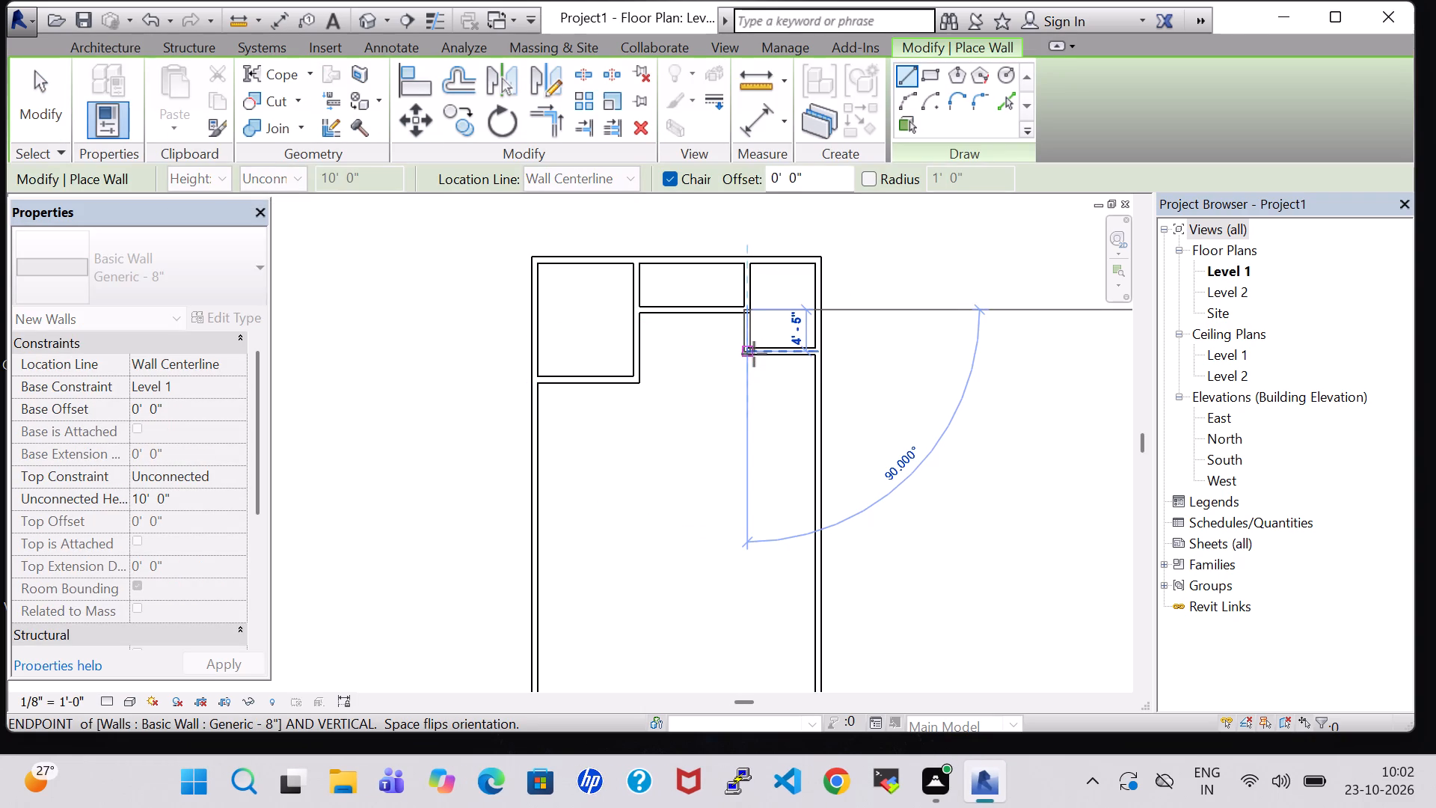
pyautogui.click(754, 354)
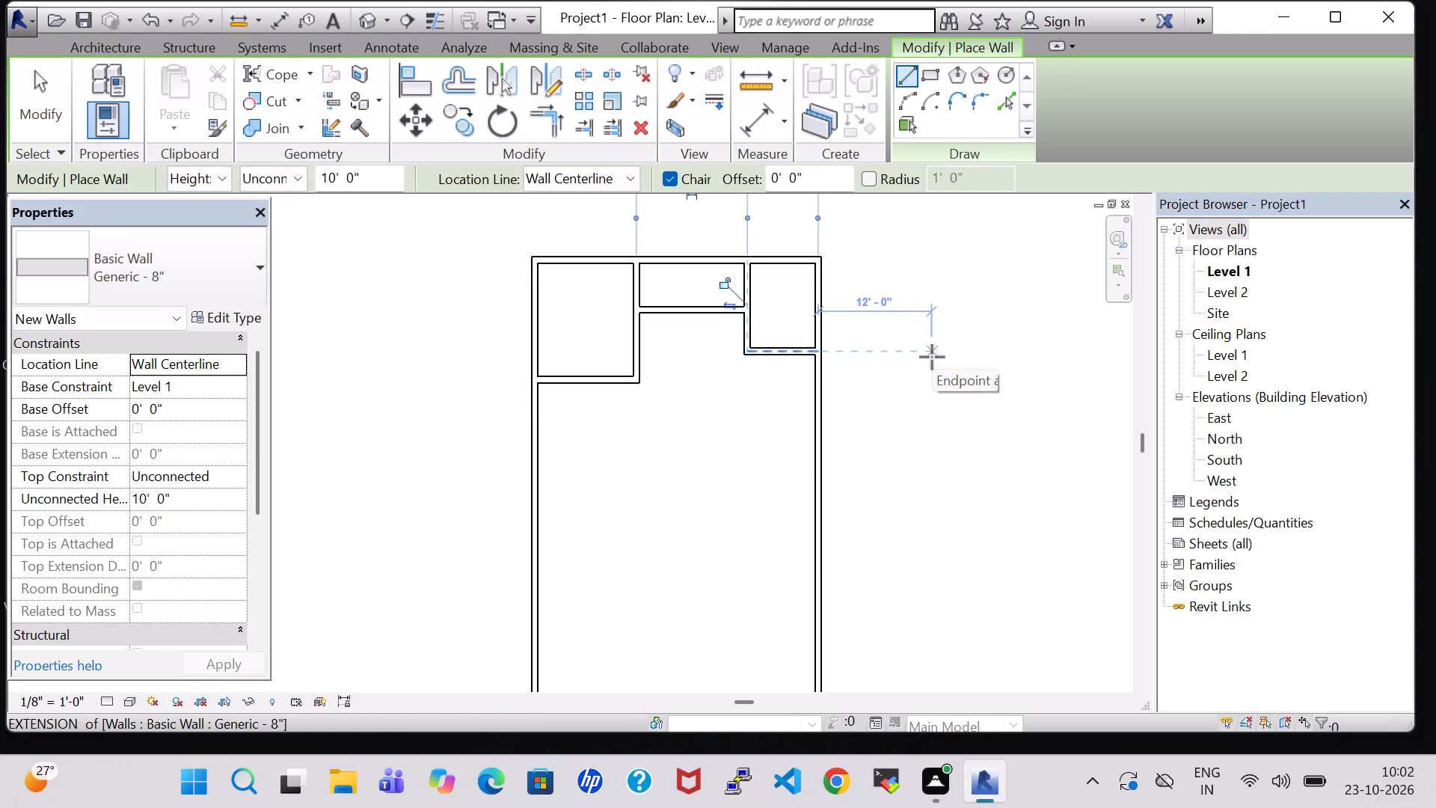
pyautogui.press('Escape')
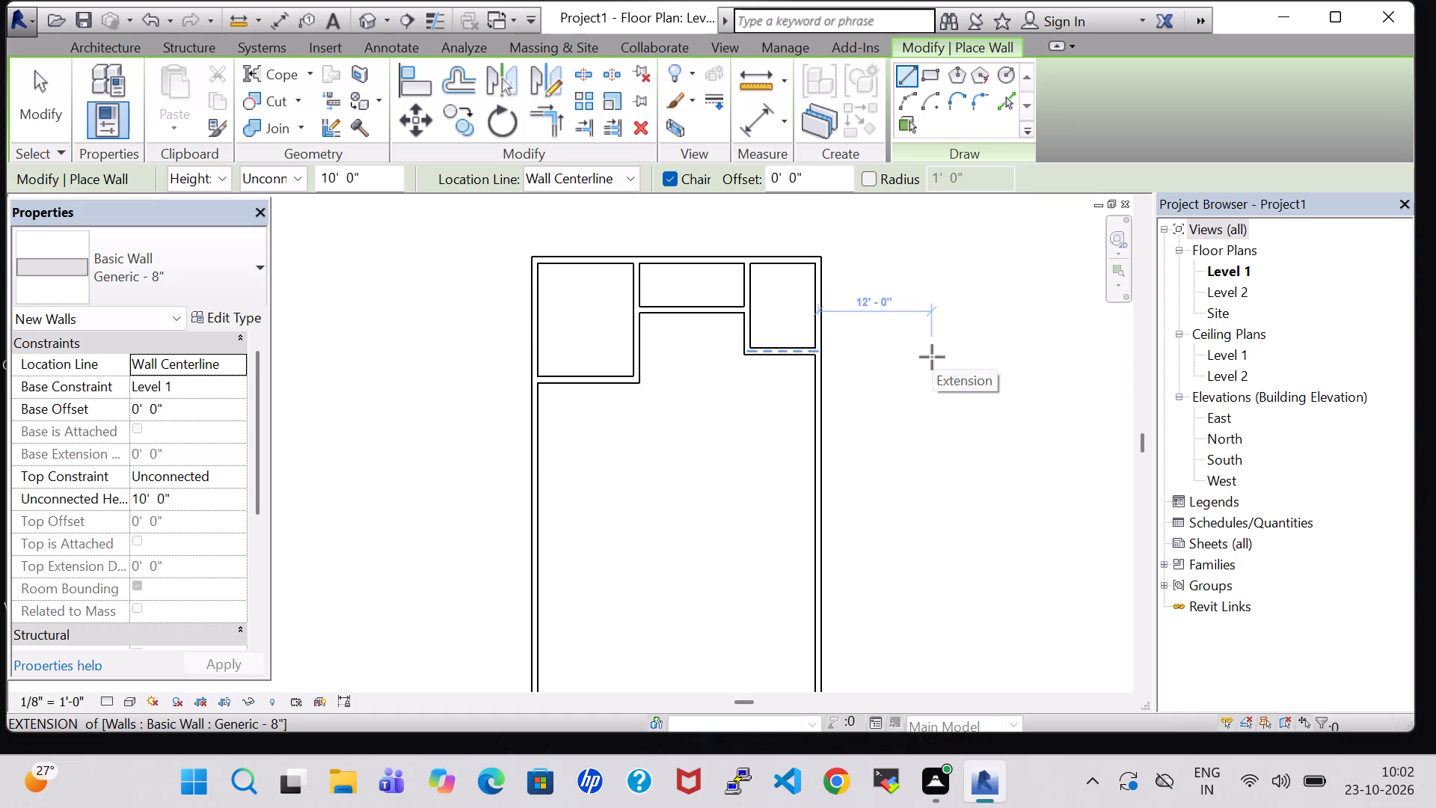
pyautogui.press('Escape')
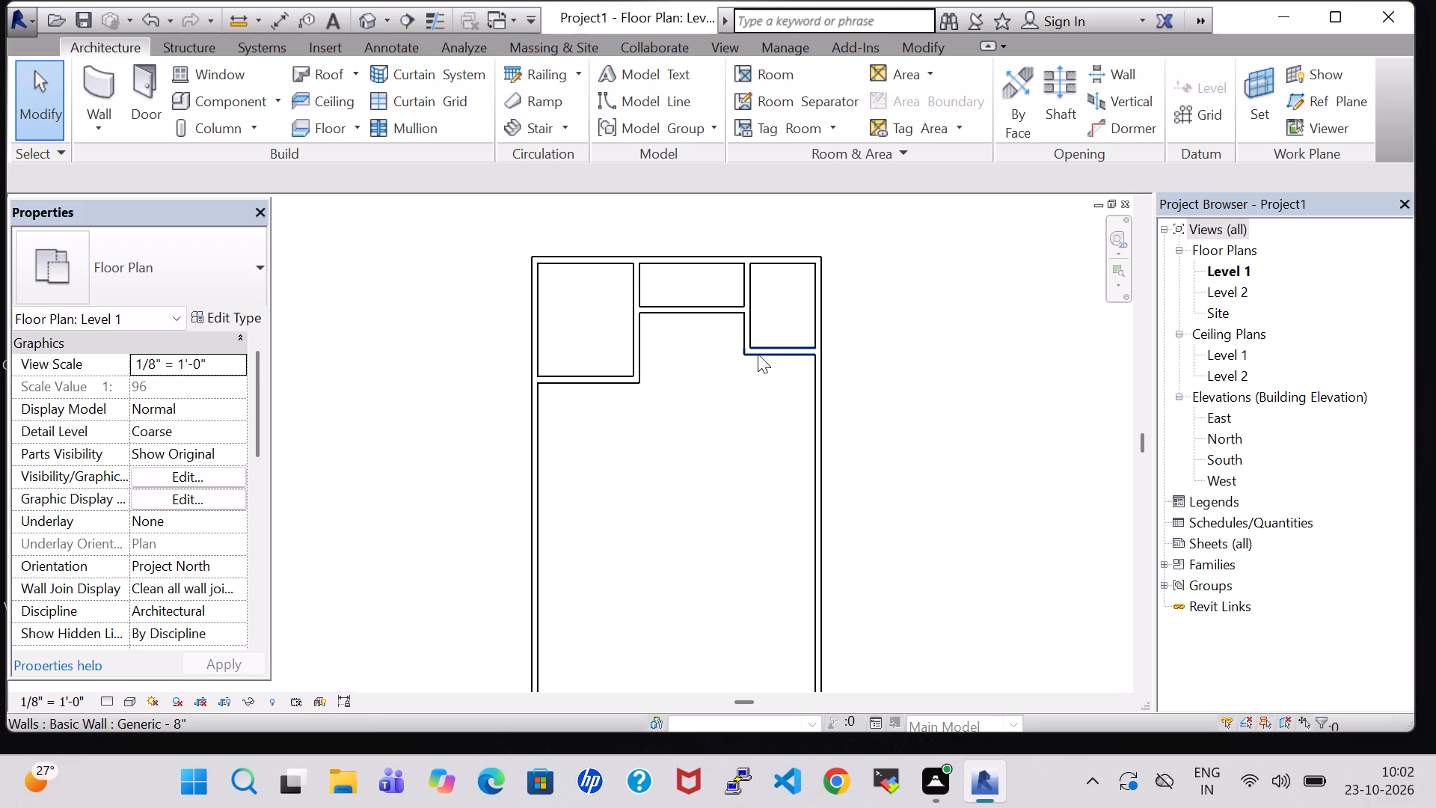
# Enclose the central space with walls down from the upper-left room's corner, about 15'-8" across, and about 7'-11" up to the upper-right room.
pyautogui.click(108, 79)
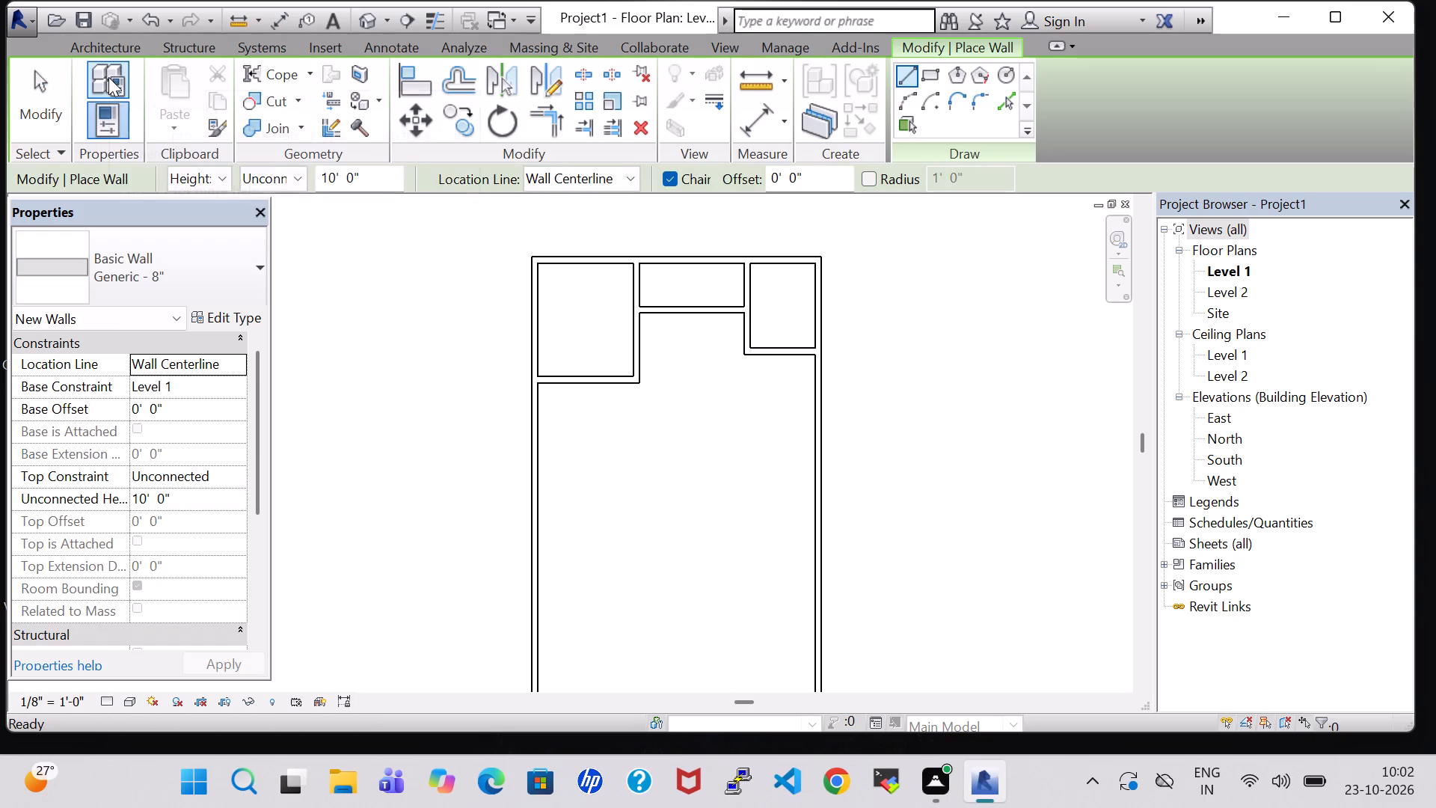
pyautogui.click(636, 382)
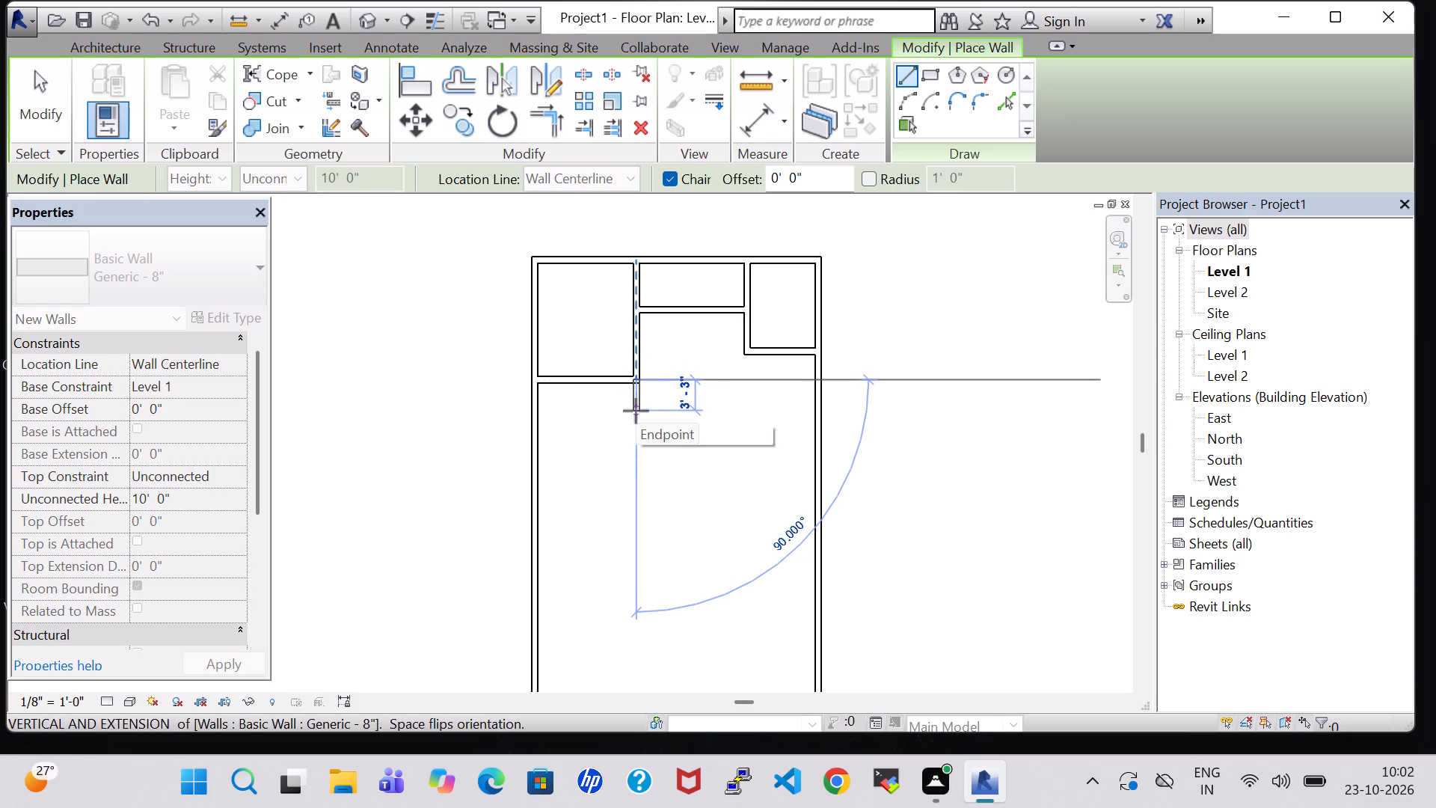
pyautogui.click(636, 426)
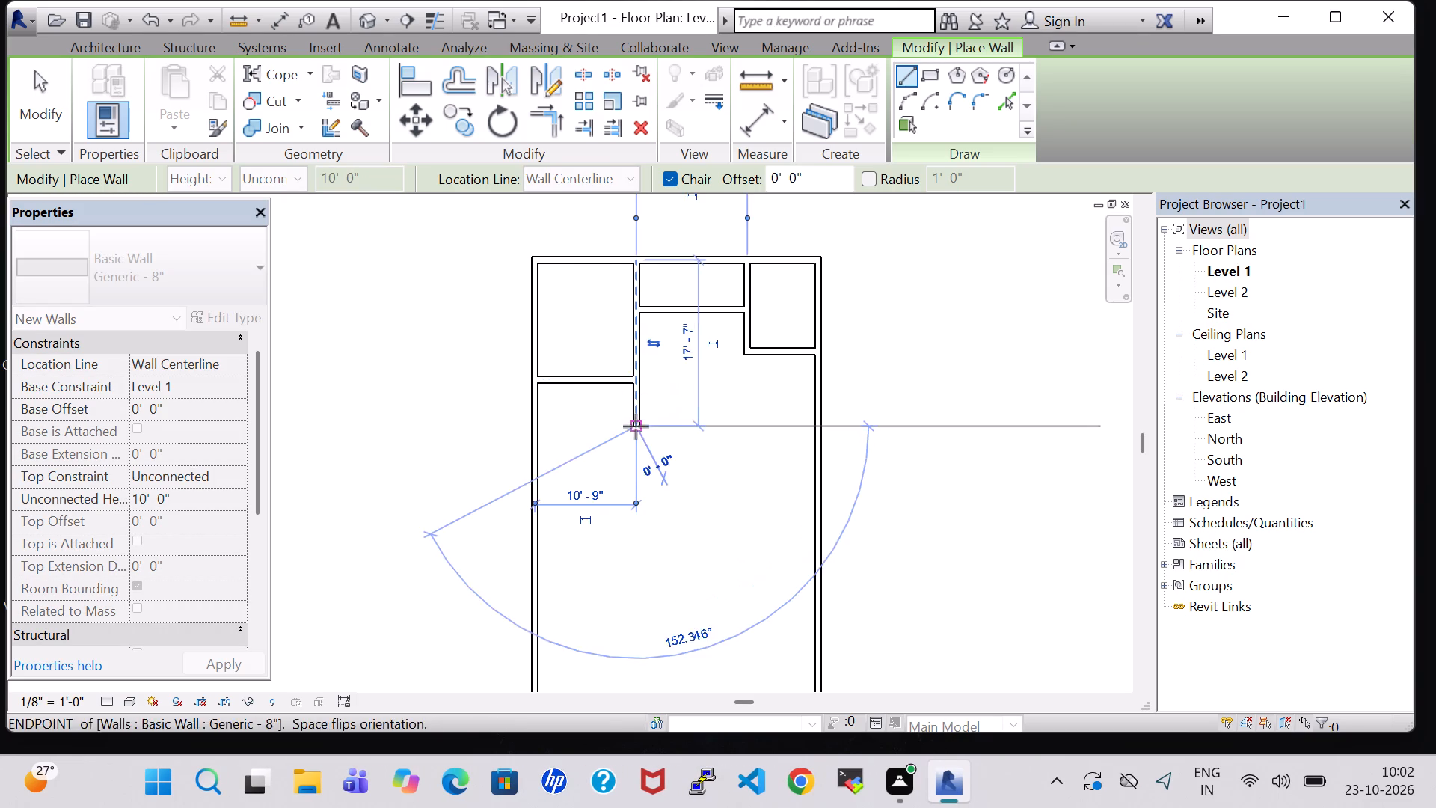
pyautogui.click(785, 428)
pyautogui.click(779, 361)
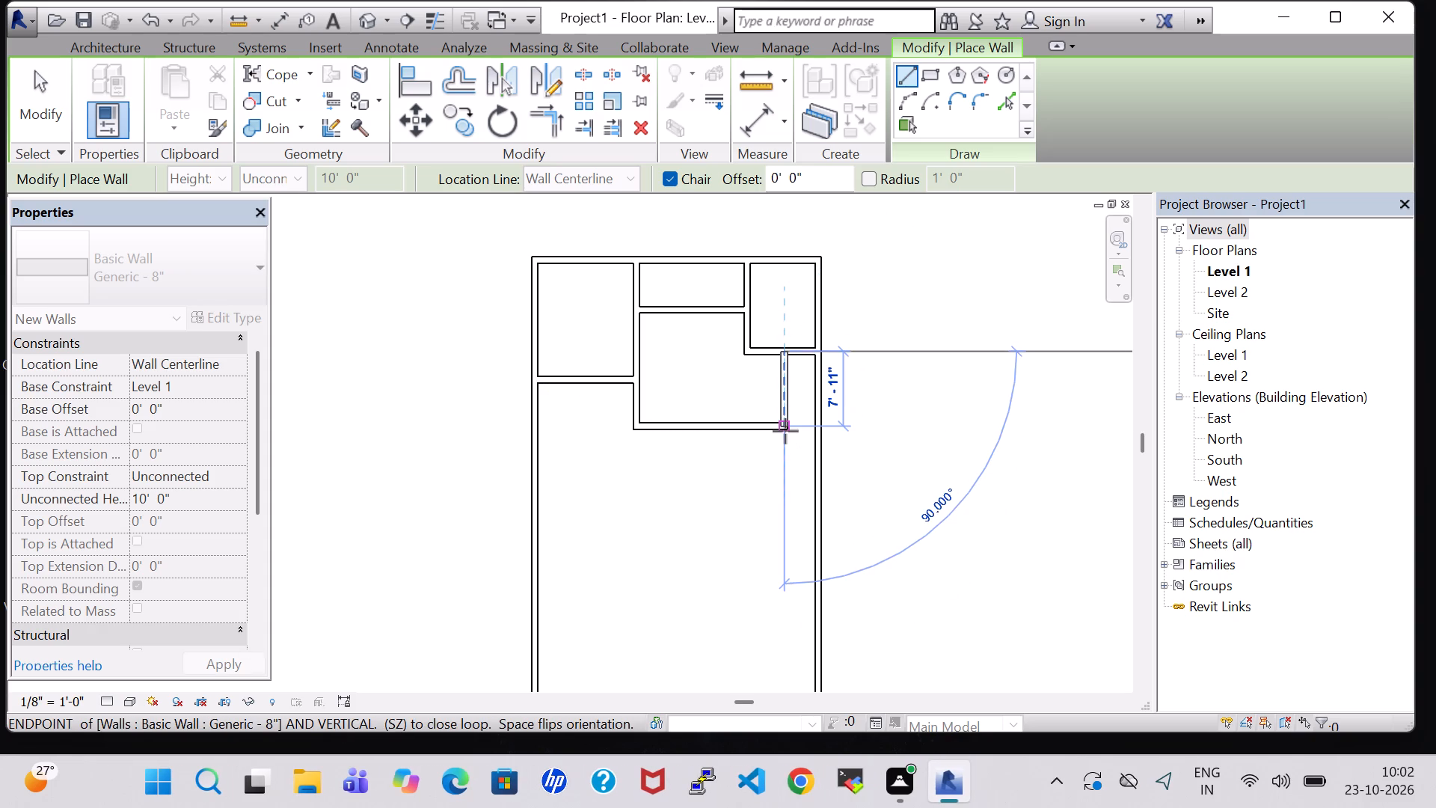
# Nudge the vertical wall closing the central room one increment left, away from the nearby exterior wall.
pyautogui.press('Escape')
pyautogui.press('Escape')
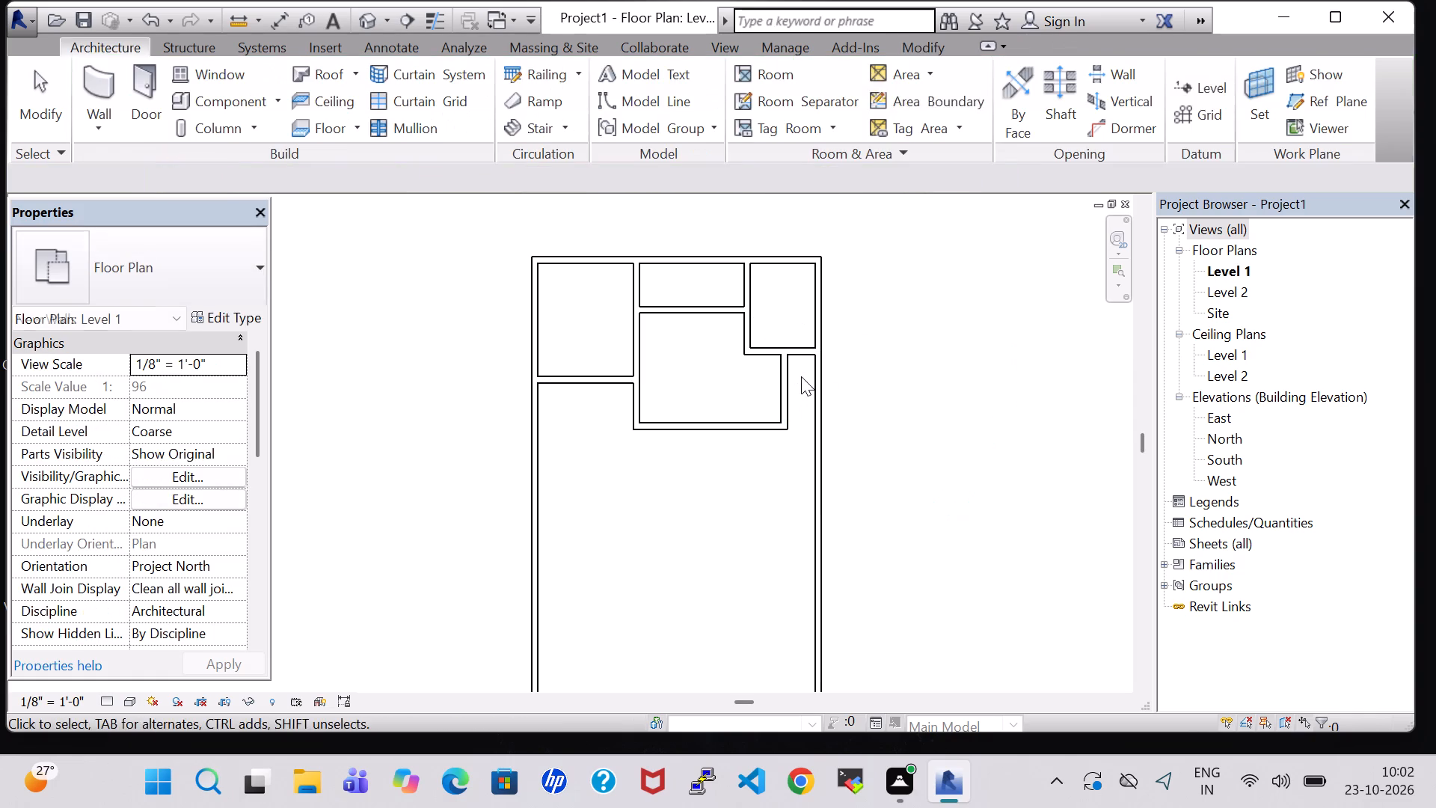
pyautogui.click(781, 383)
pyautogui.press('Left')
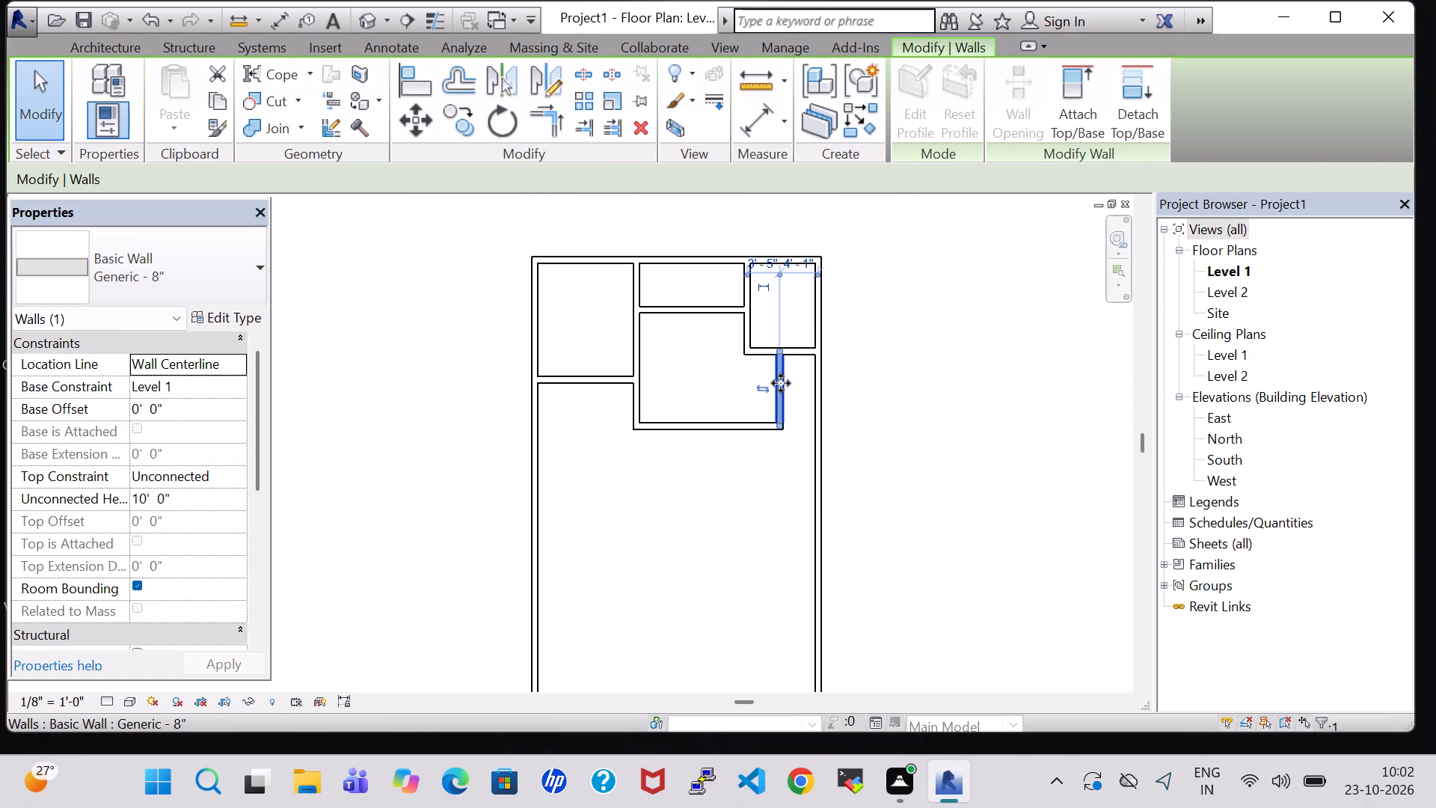
pyautogui.click(885, 394)
pyautogui.scroll(-1, 885, 405)
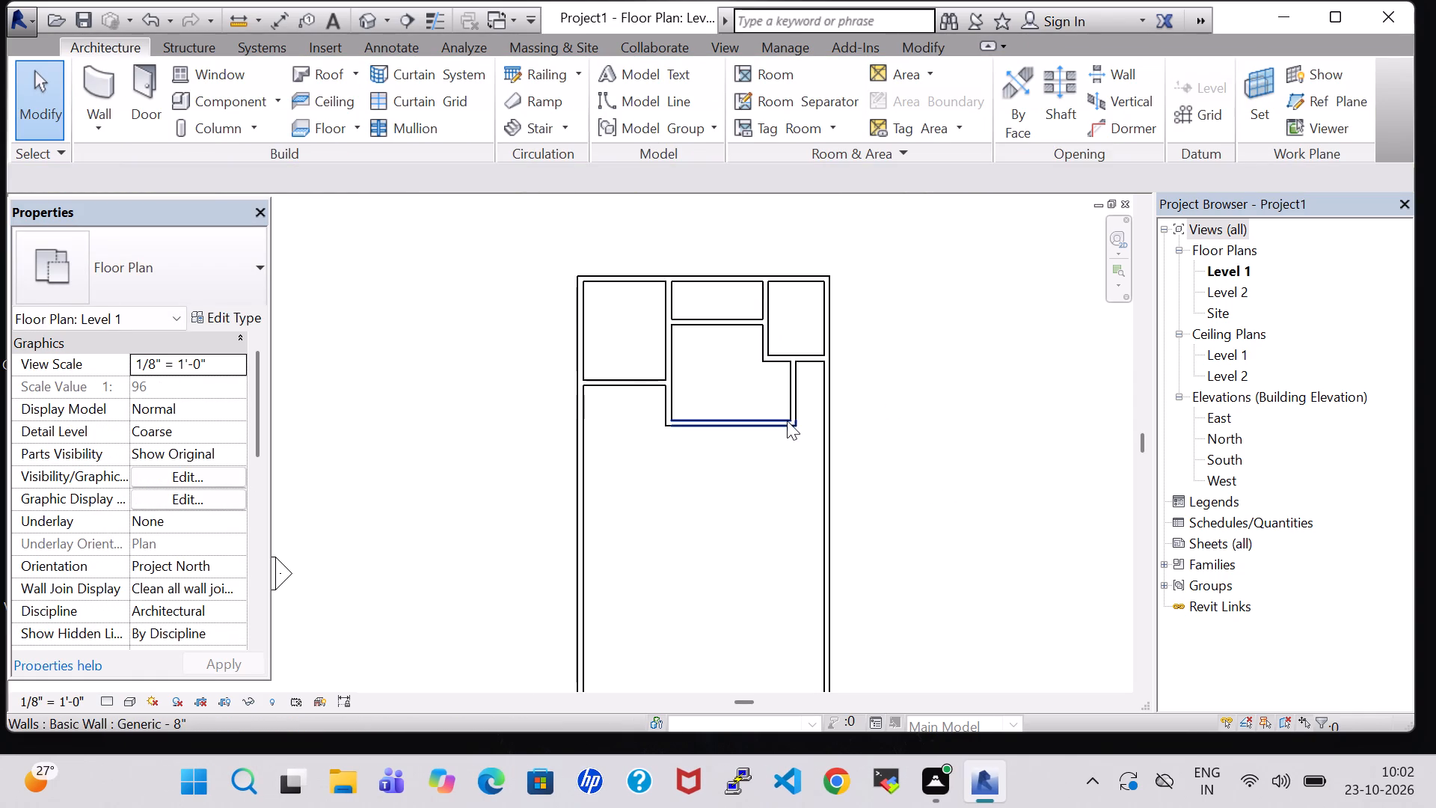
# Draw a vertical wall about 16'-4" long downward from the central room's lower-right corner.
pyautogui.click(103, 75)
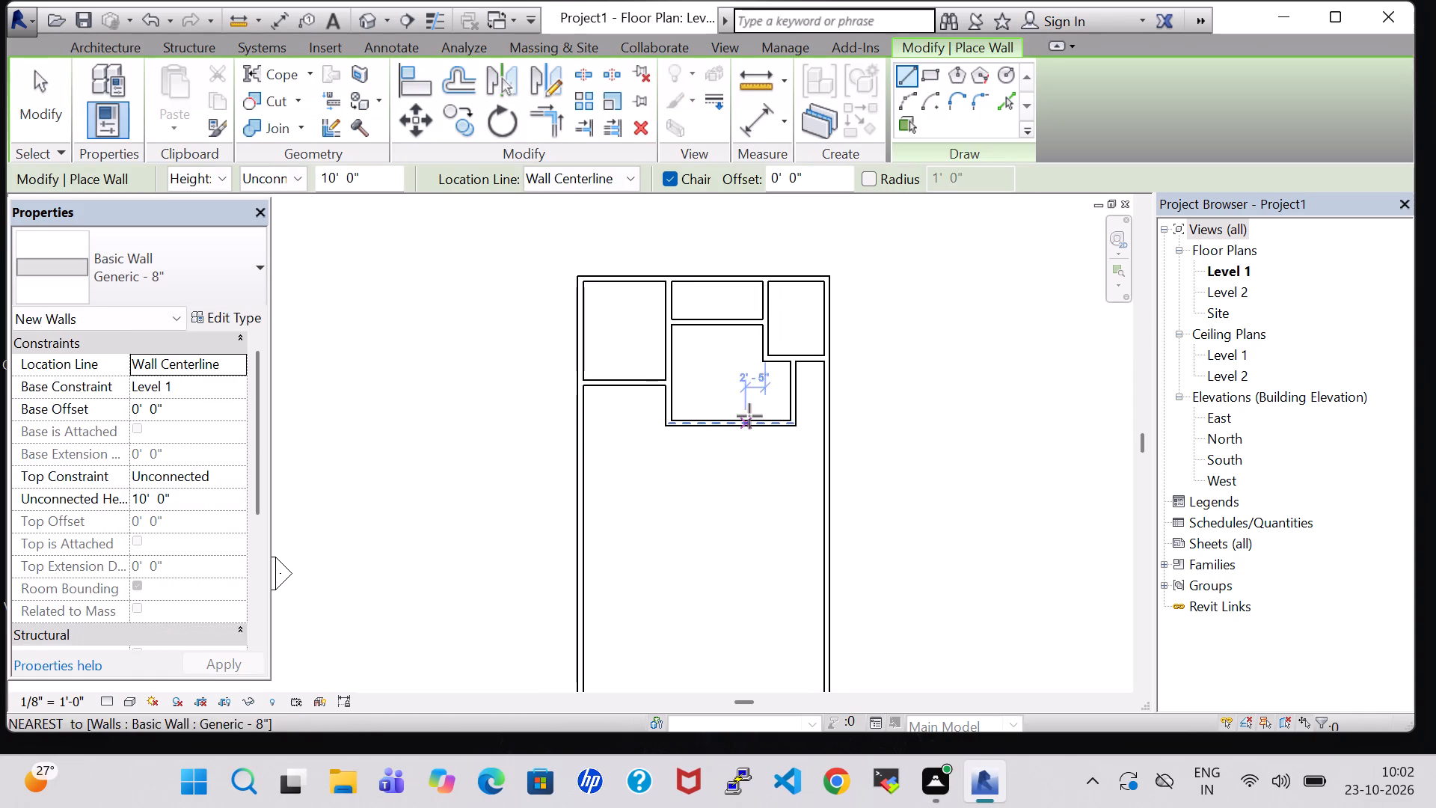
pyautogui.click(792, 420)
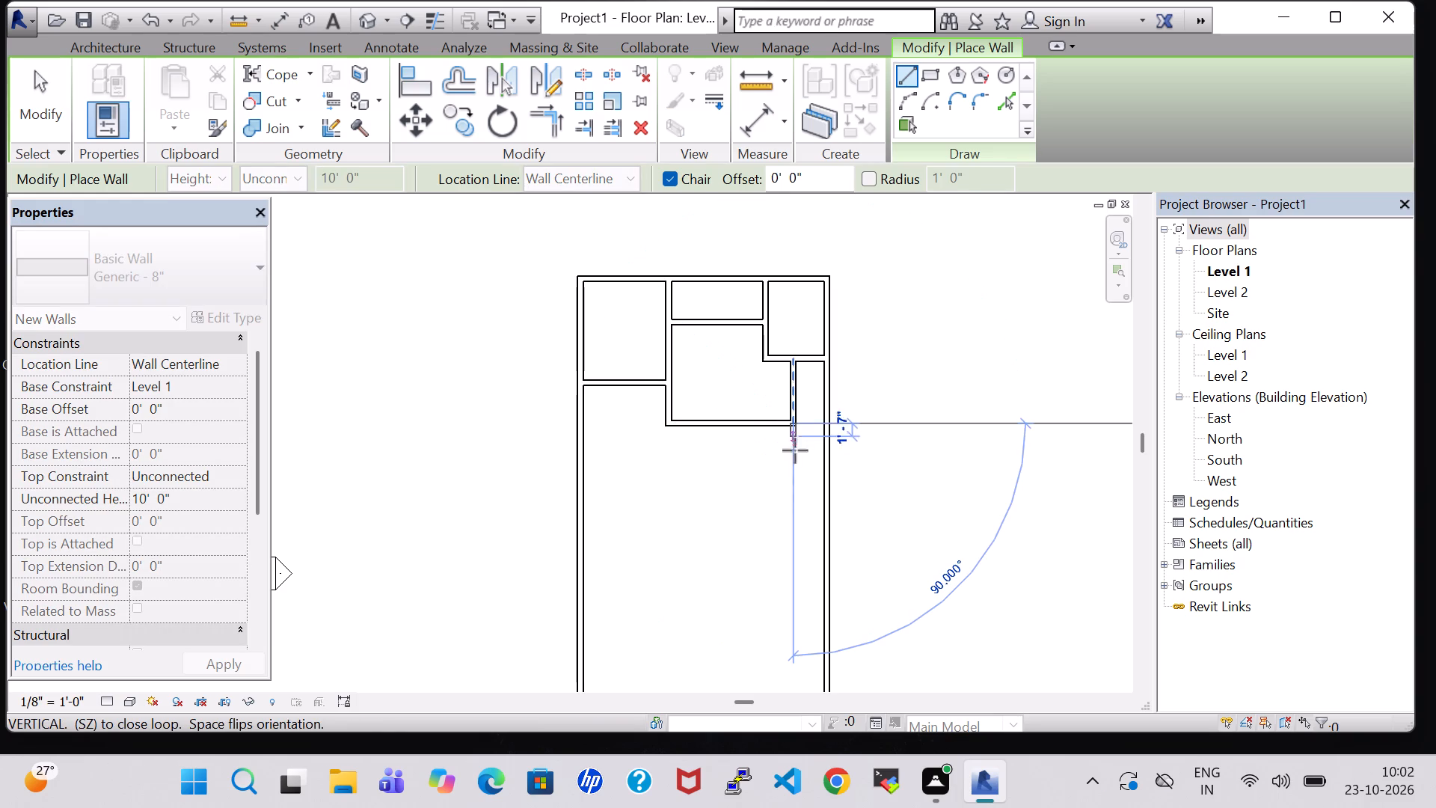
pyautogui.click(801, 560)
pyautogui.moveTo(781, 560); pyautogui.dragTo(761, 432, button='middle')
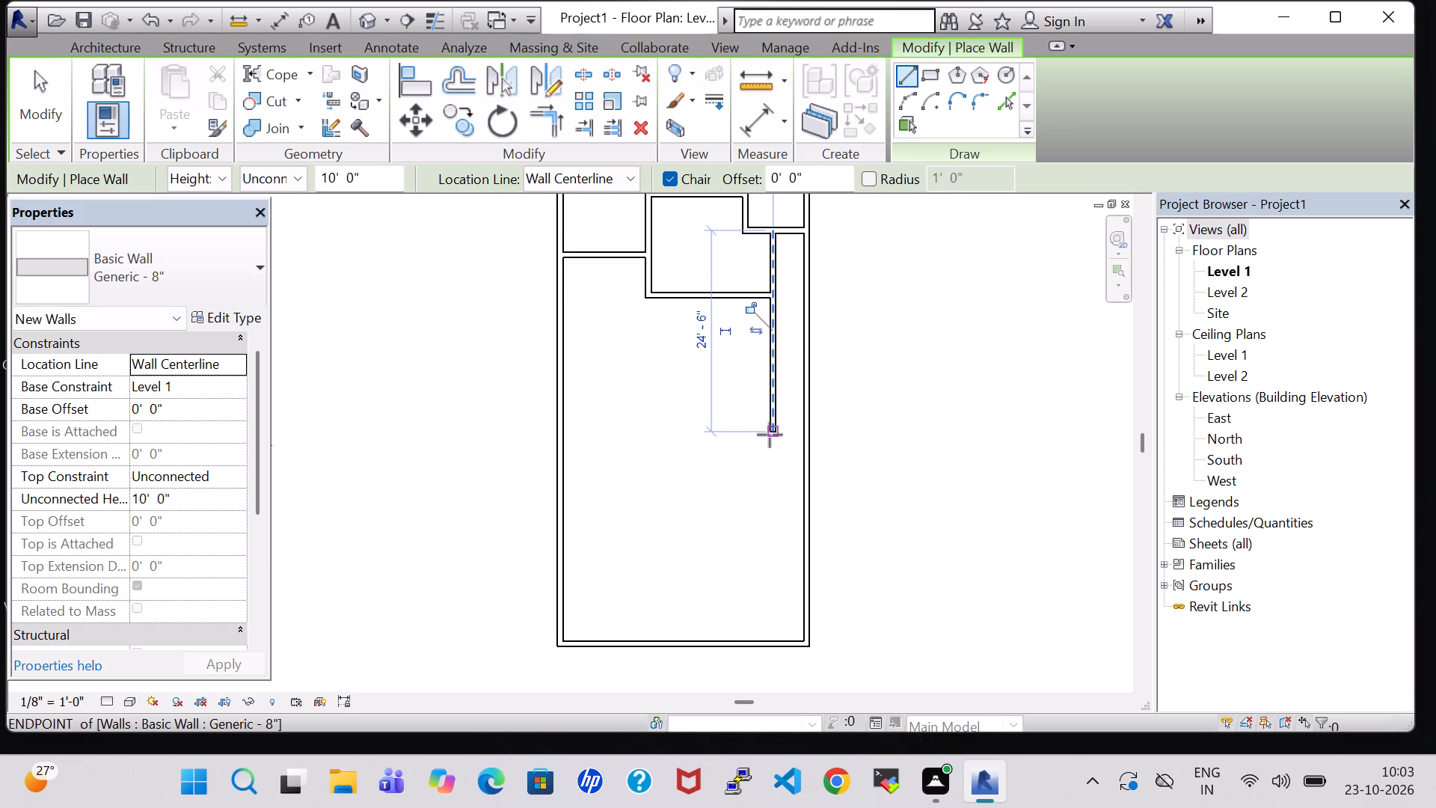
pyautogui.press('Escape')
pyautogui.press('Escape')
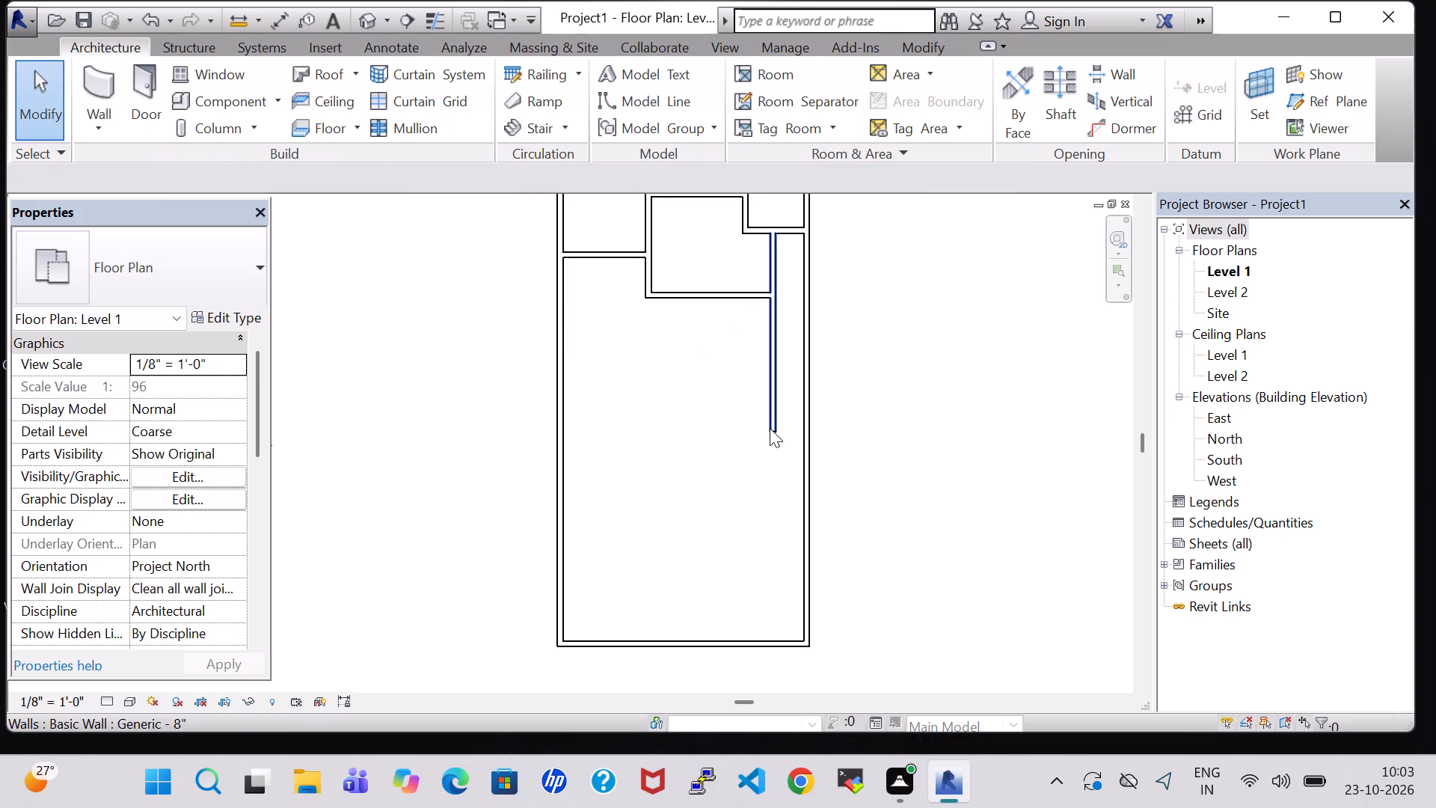
# Draw a horizontal partition across the full building width, about 16'-1" above the bottom exterior wall.
pyautogui.click(90, 82)
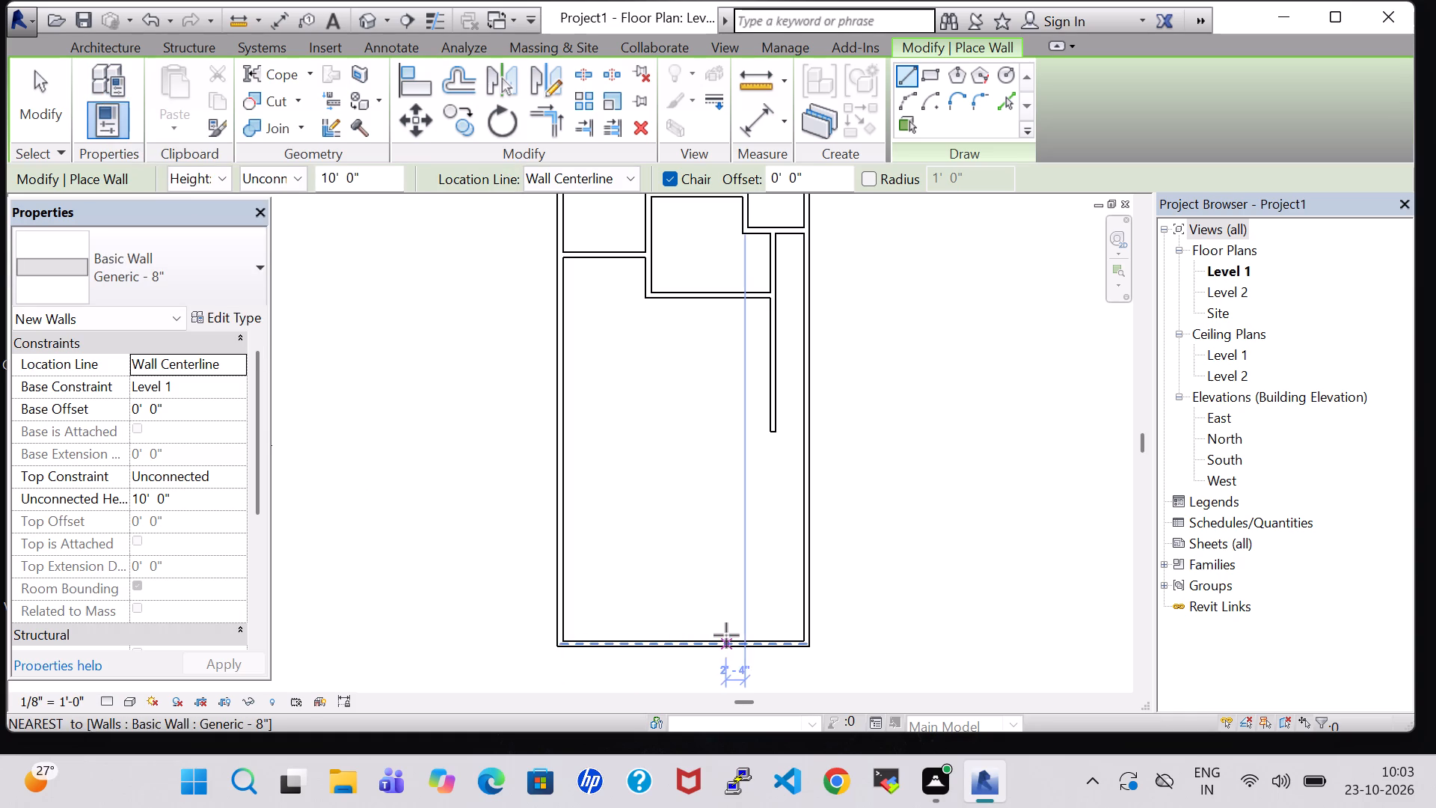
pyautogui.click(806, 512)
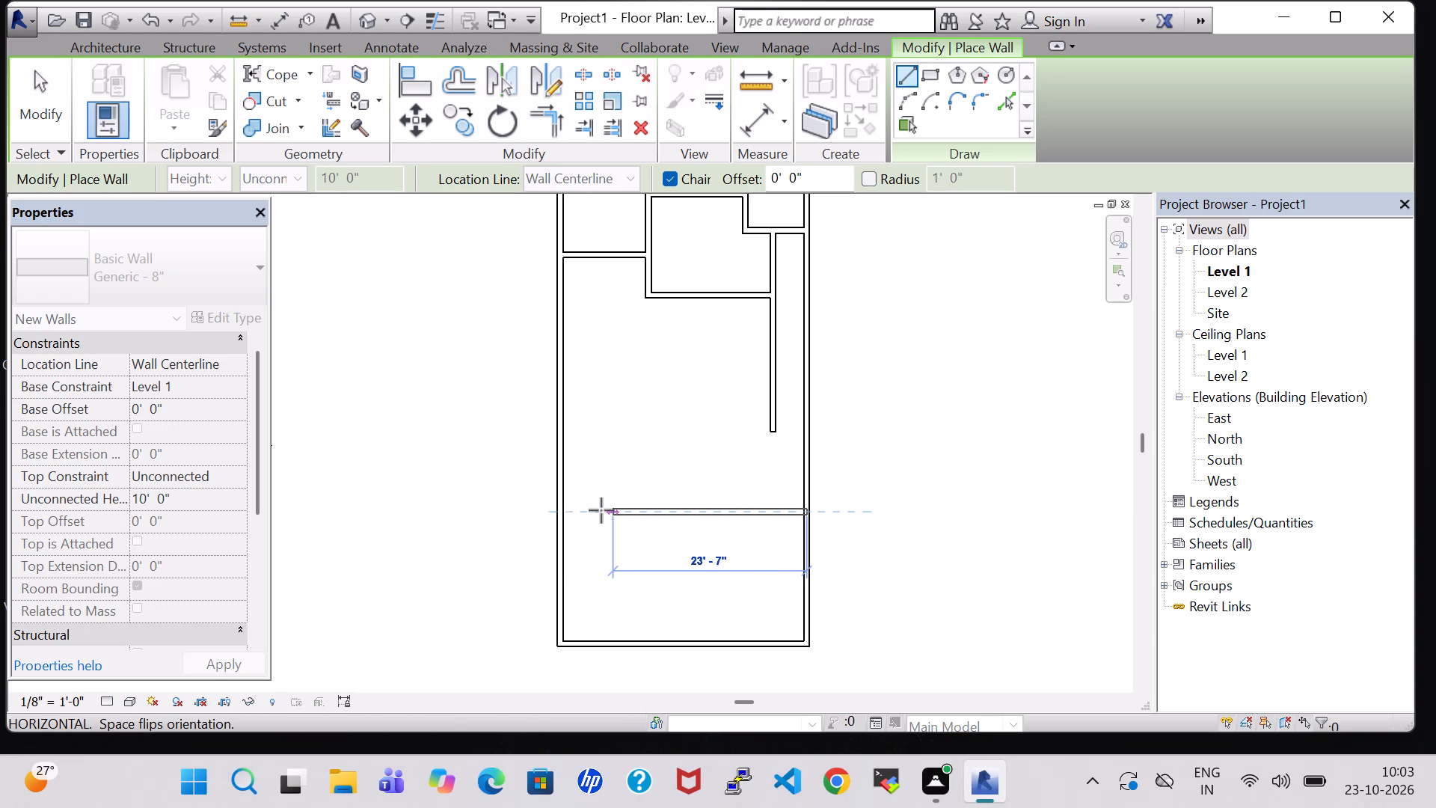
pyautogui.click(563, 510)
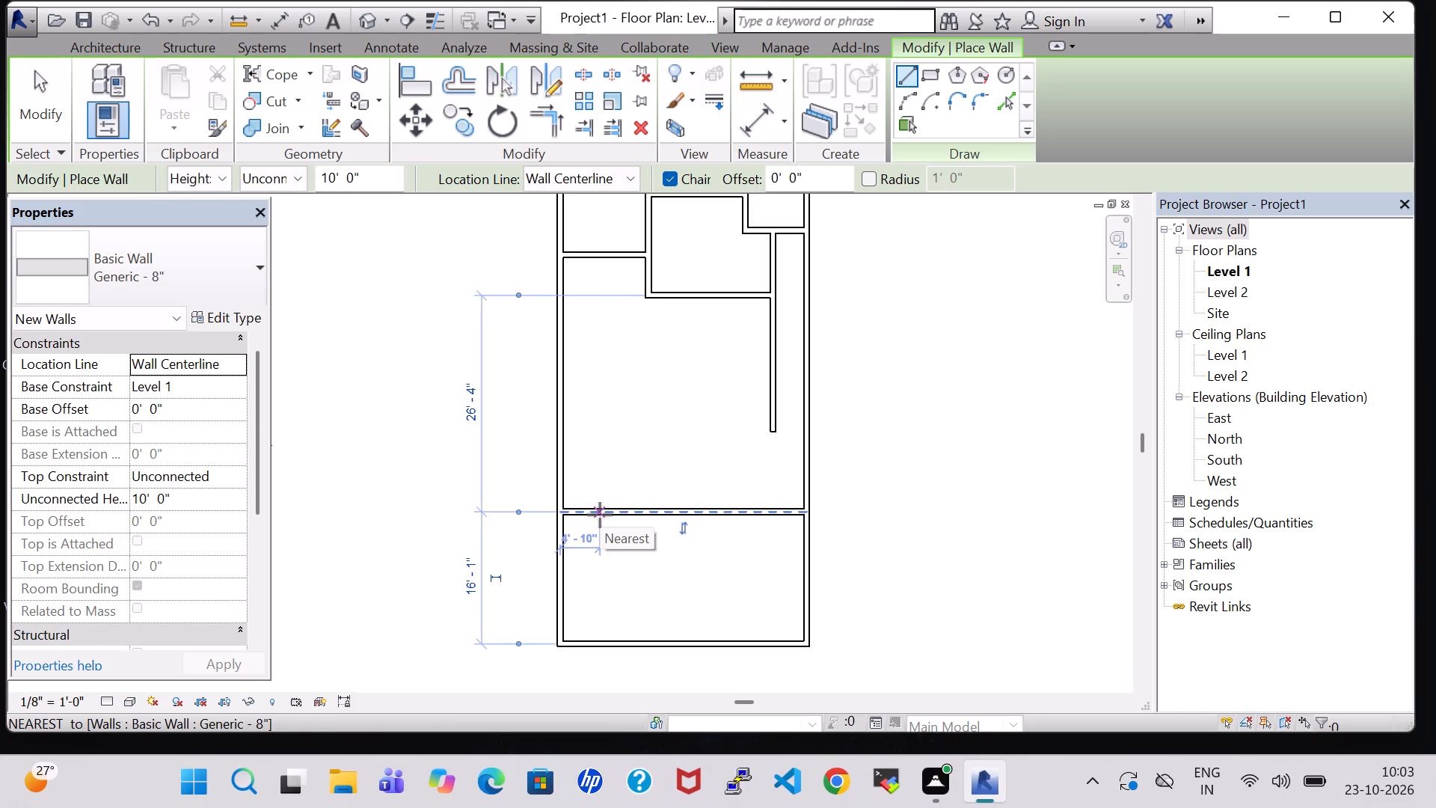
# Enclose a small room against the left exterior wall, with walls about 7'-10" down from the full-width partition and across to the exterior.
pyautogui.click(594, 512)
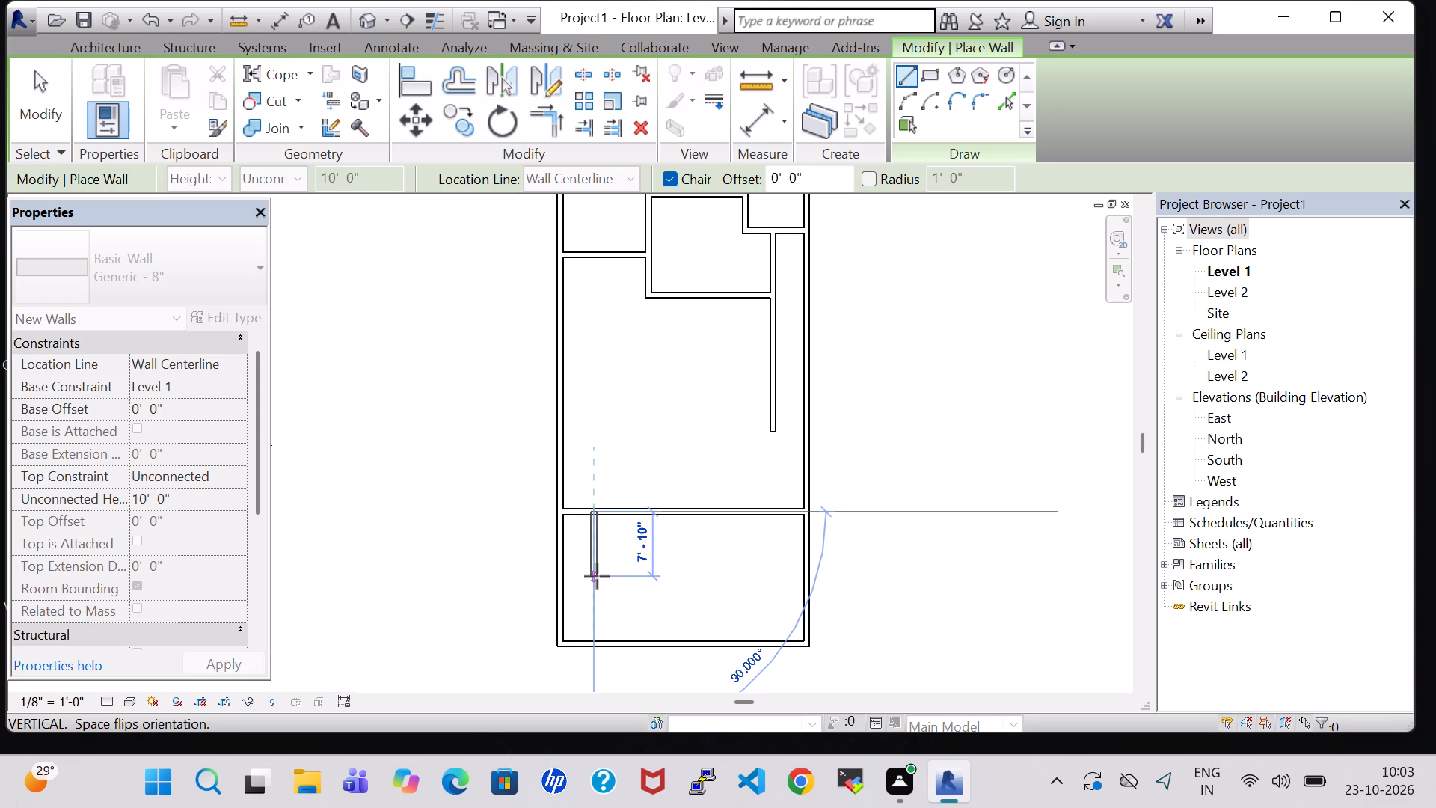
pyautogui.click(597, 576)
pyautogui.click(562, 576)
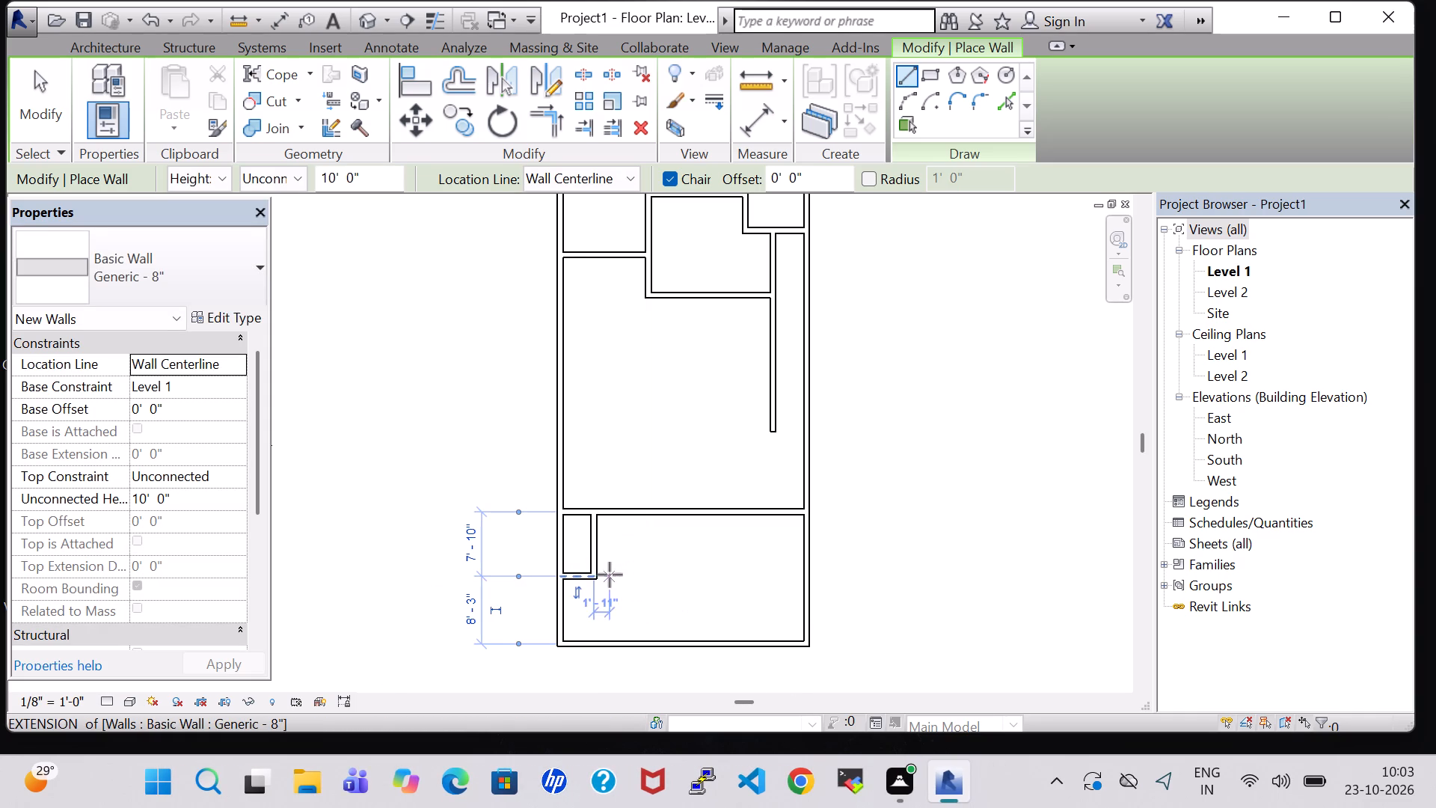
# Enclose the adjoining room with walls about 3'-6" down from the small room's corner, 10'-5" across, and back up to the full-width partition.
pyautogui.click(594, 576)
pyautogui.click(595, 605)
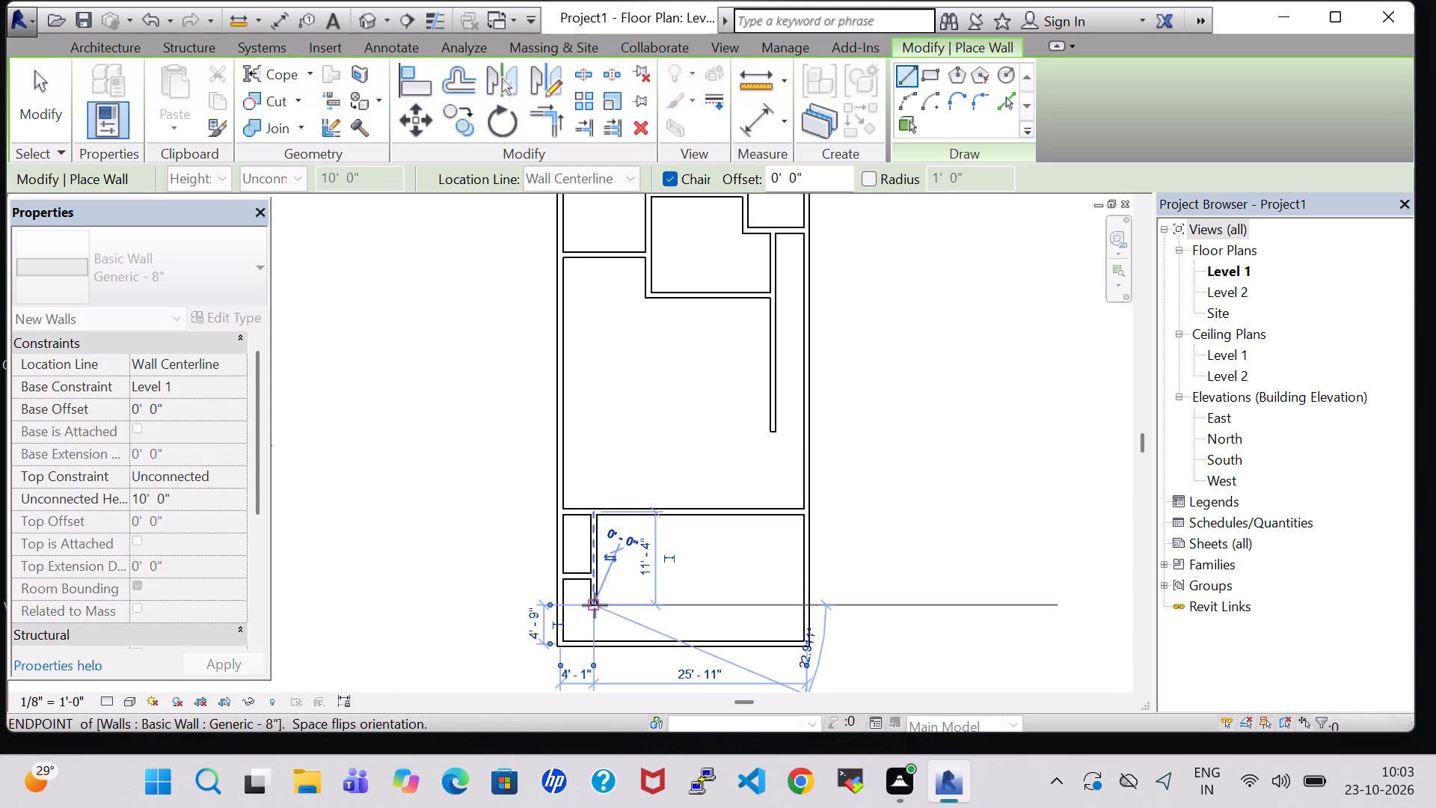
pyautogui.click(679, 605)
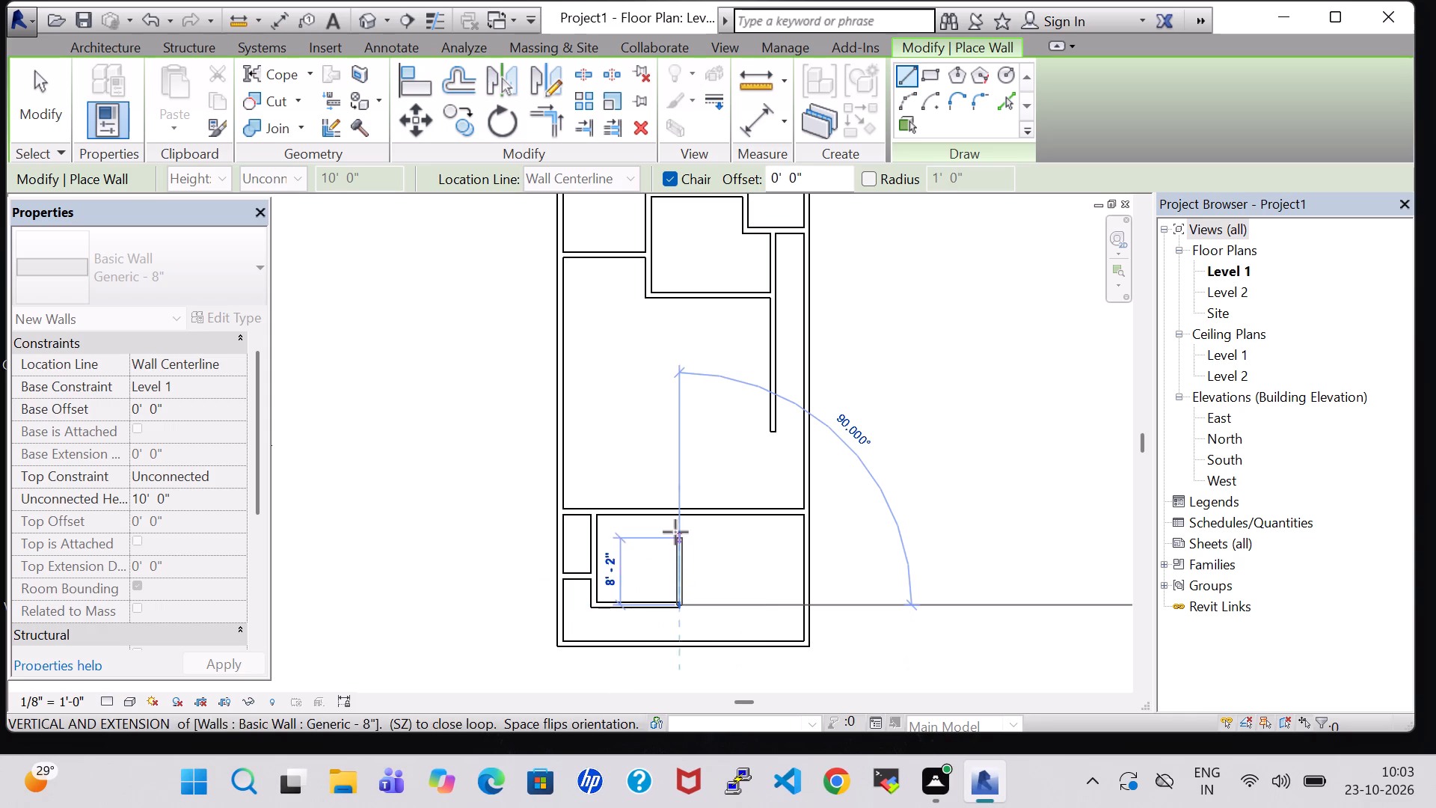
pyautogui.click(675, 517)
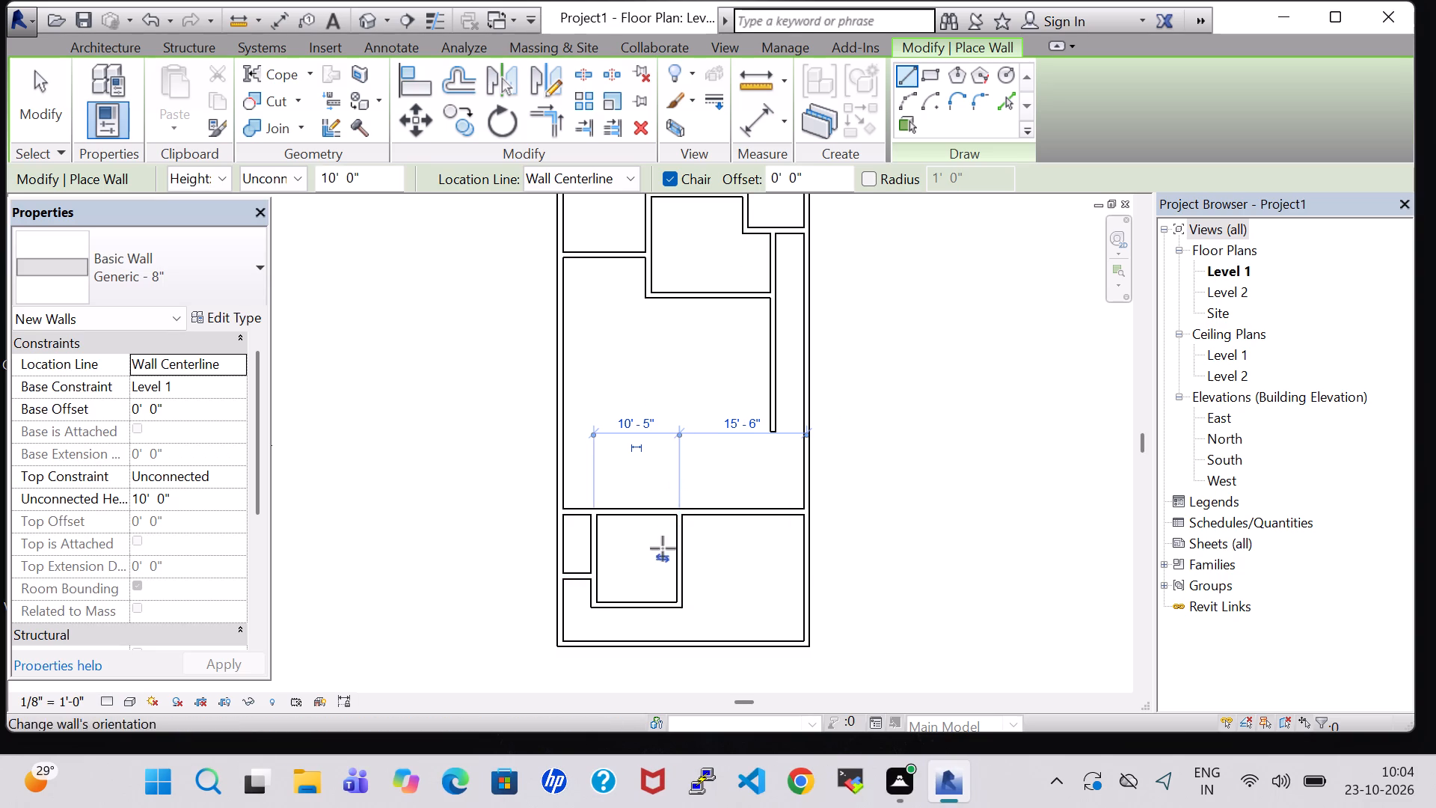
pyautogui.click(728, 509)
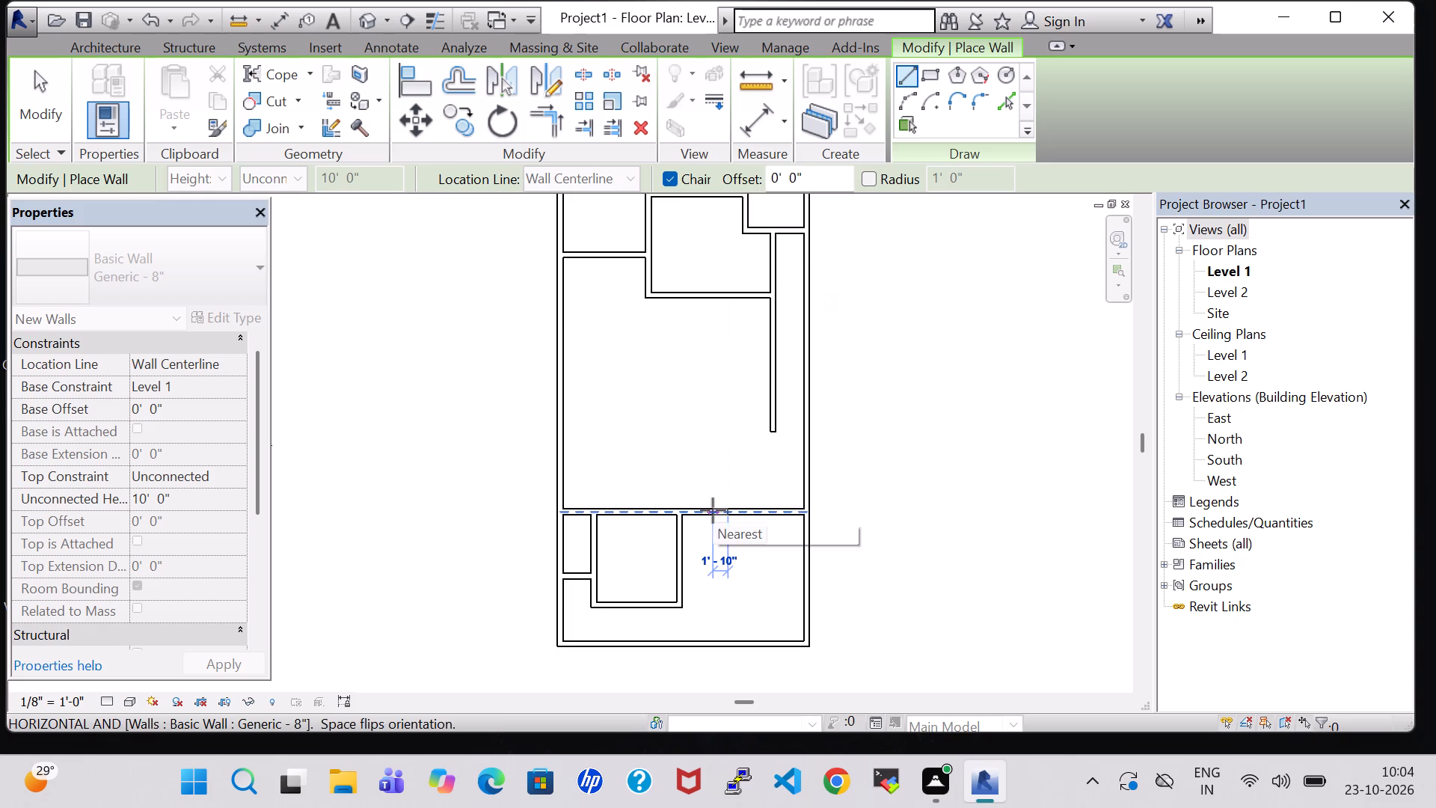
pyautogui.press('Escape')
pyautogui.press('Escape')
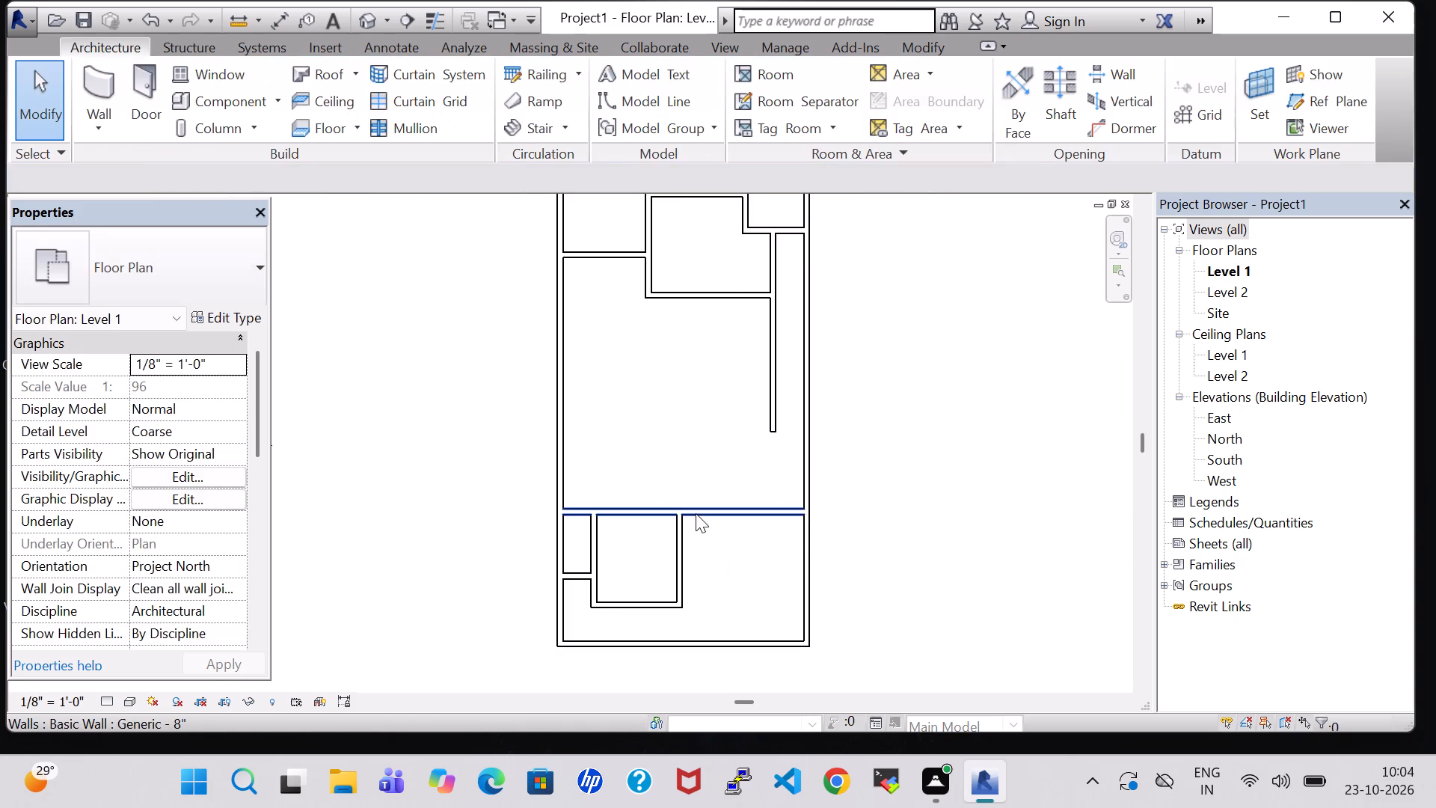
# Nudge the full-width partition up to about 23'-5" below the central room's bottom wall.
pyautogui.click(696, 509)
pyautogui.press('Up')
pyautogui.press('Up')
pyautogui.press('Up')
pyautogui.press('Up')
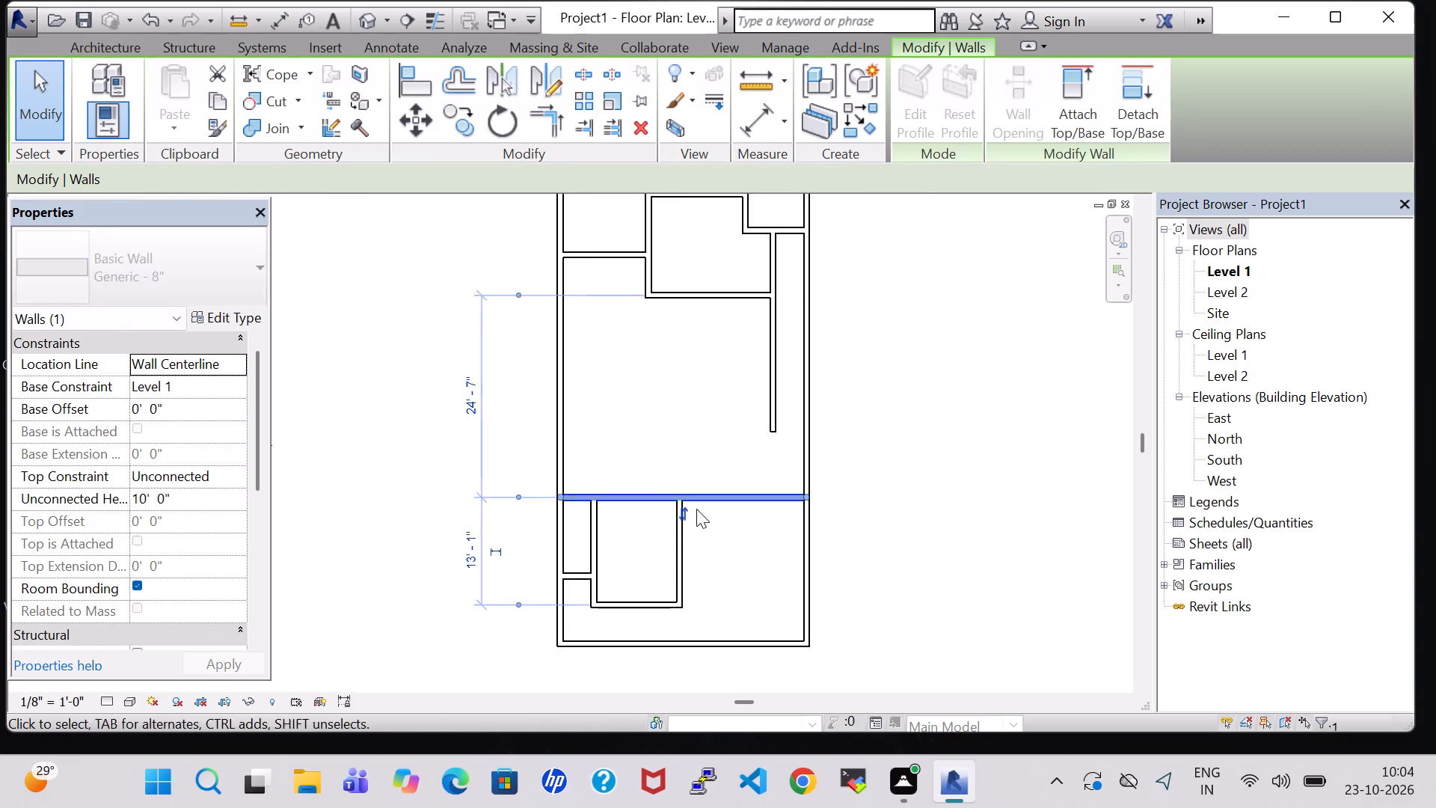
pyautogui.press('Up')
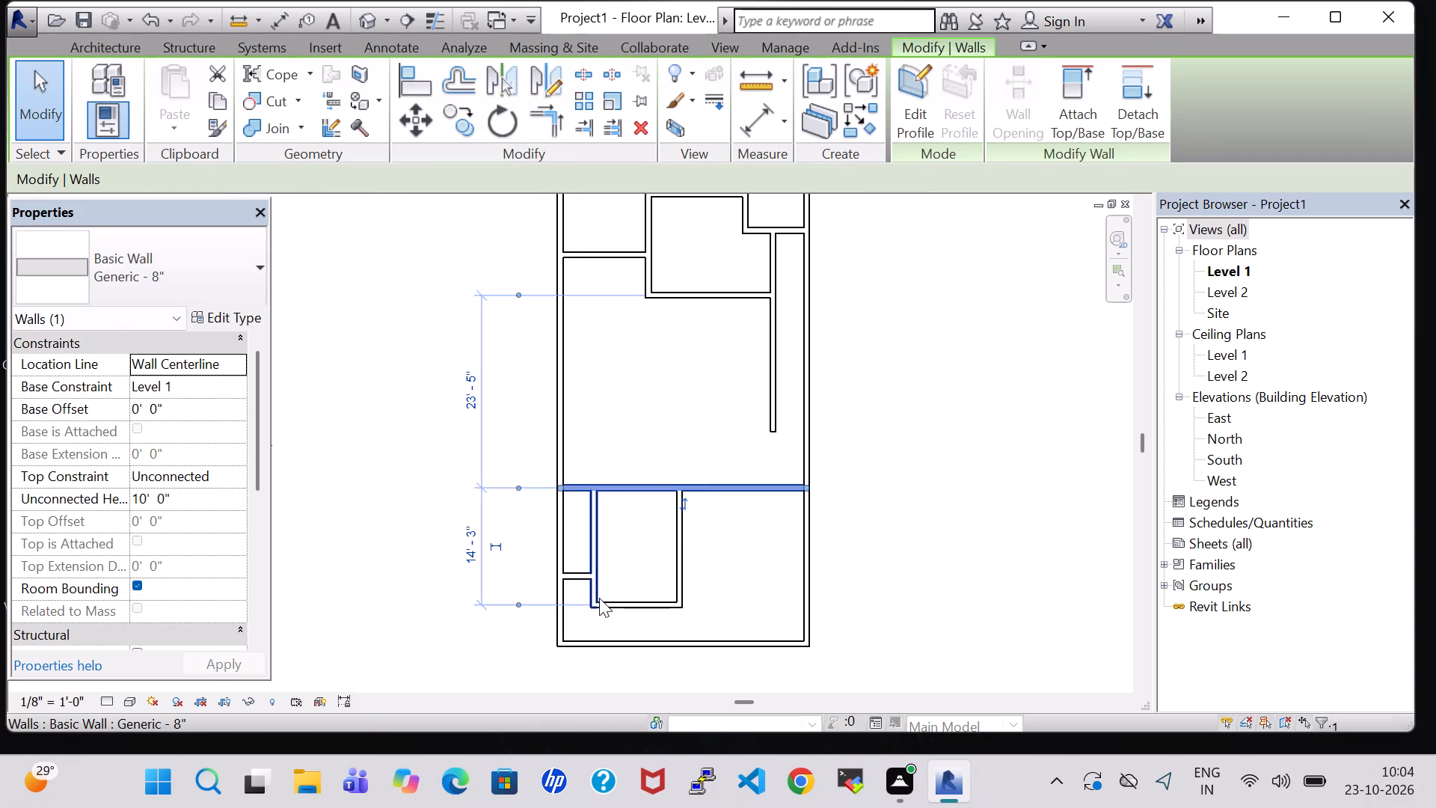
# Nudge the small lower-left room's bottom wall up to about 7'-10" below the full-width partition.
pyautogui.click(624, 603)
pyautogui.click(580, 579)
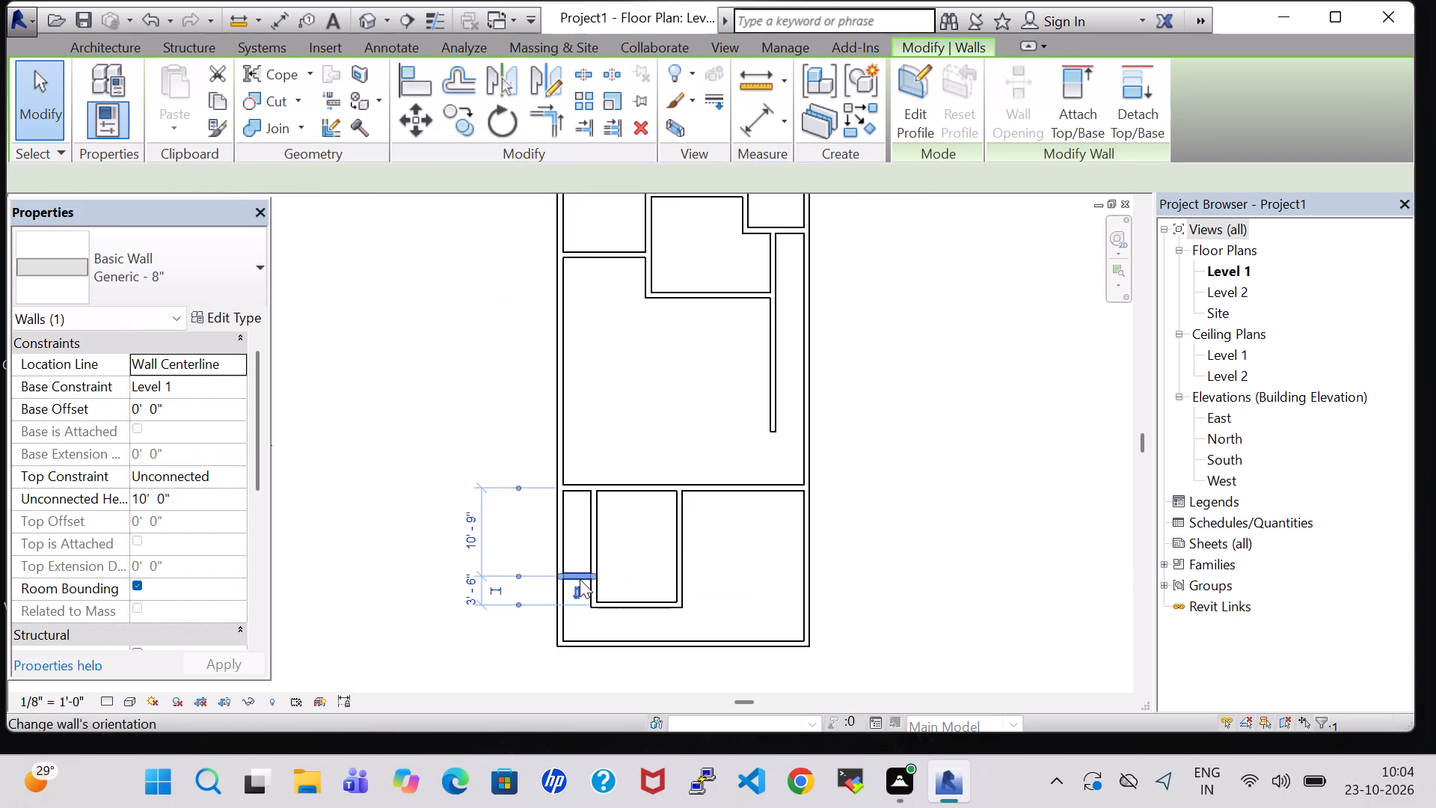
pyautogui.press('Up')
pyautogui.press('Up')
pyautogui.press('Up')
pyautogui.press('Up')
pyautogui.press('Up')
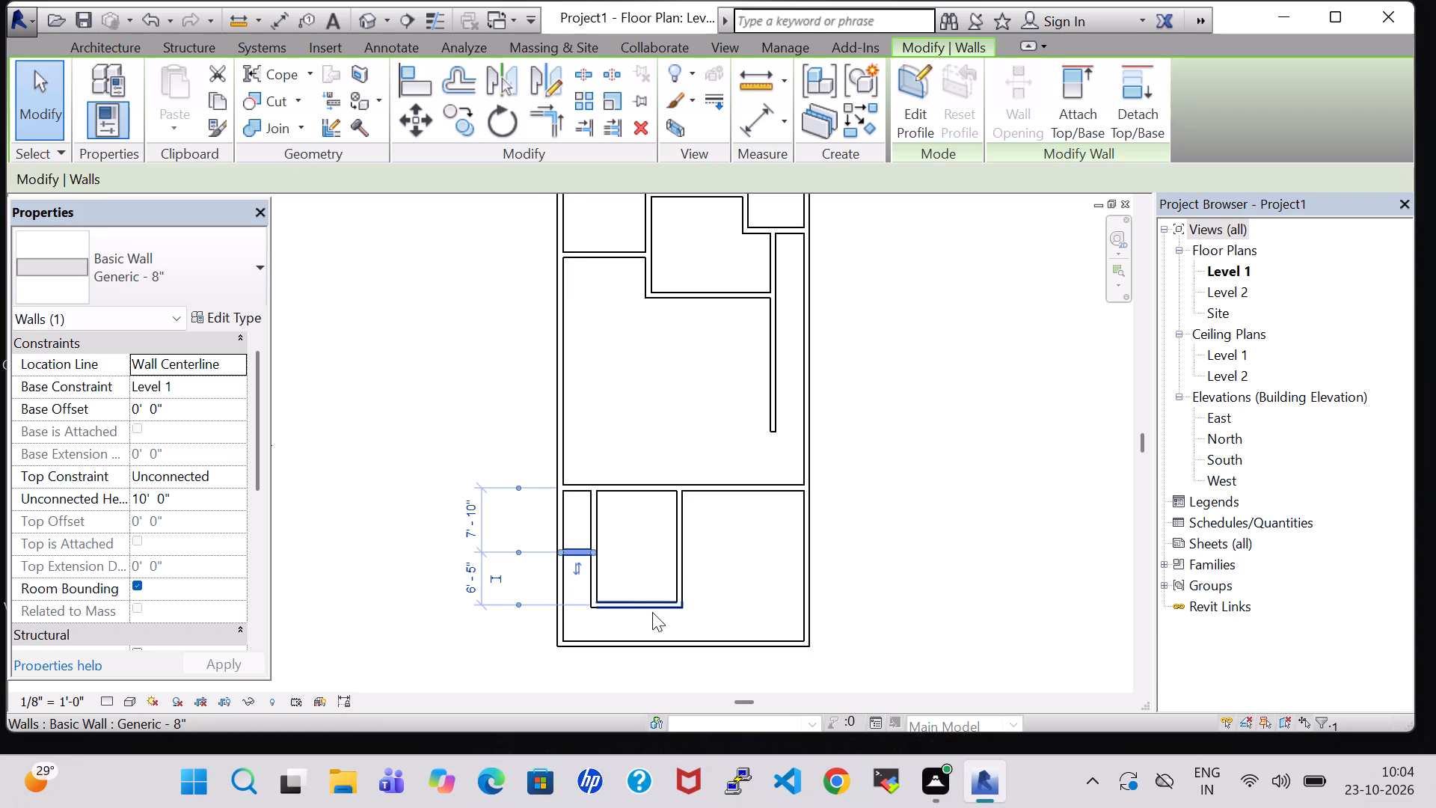
# Nudge the adjoining room's bottom wall to about 7'-1" above the bottom exterior wall.
pyautogui.click(645, 607)
pyautogui.press('Up')
pyautogui.press('Up')
pyautogui.press('Up')
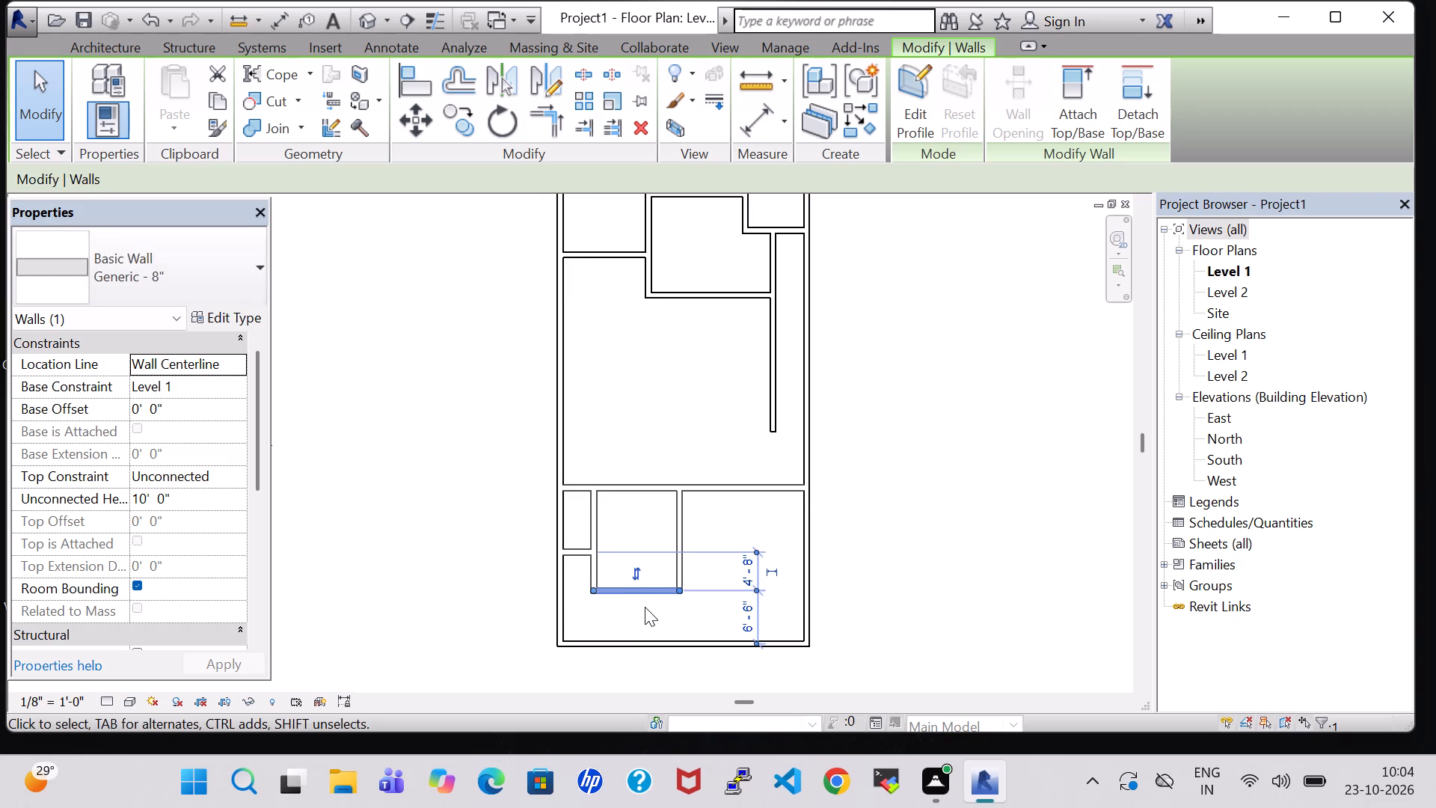
pyautogui.press('Up')
pyautogui.press('Up')
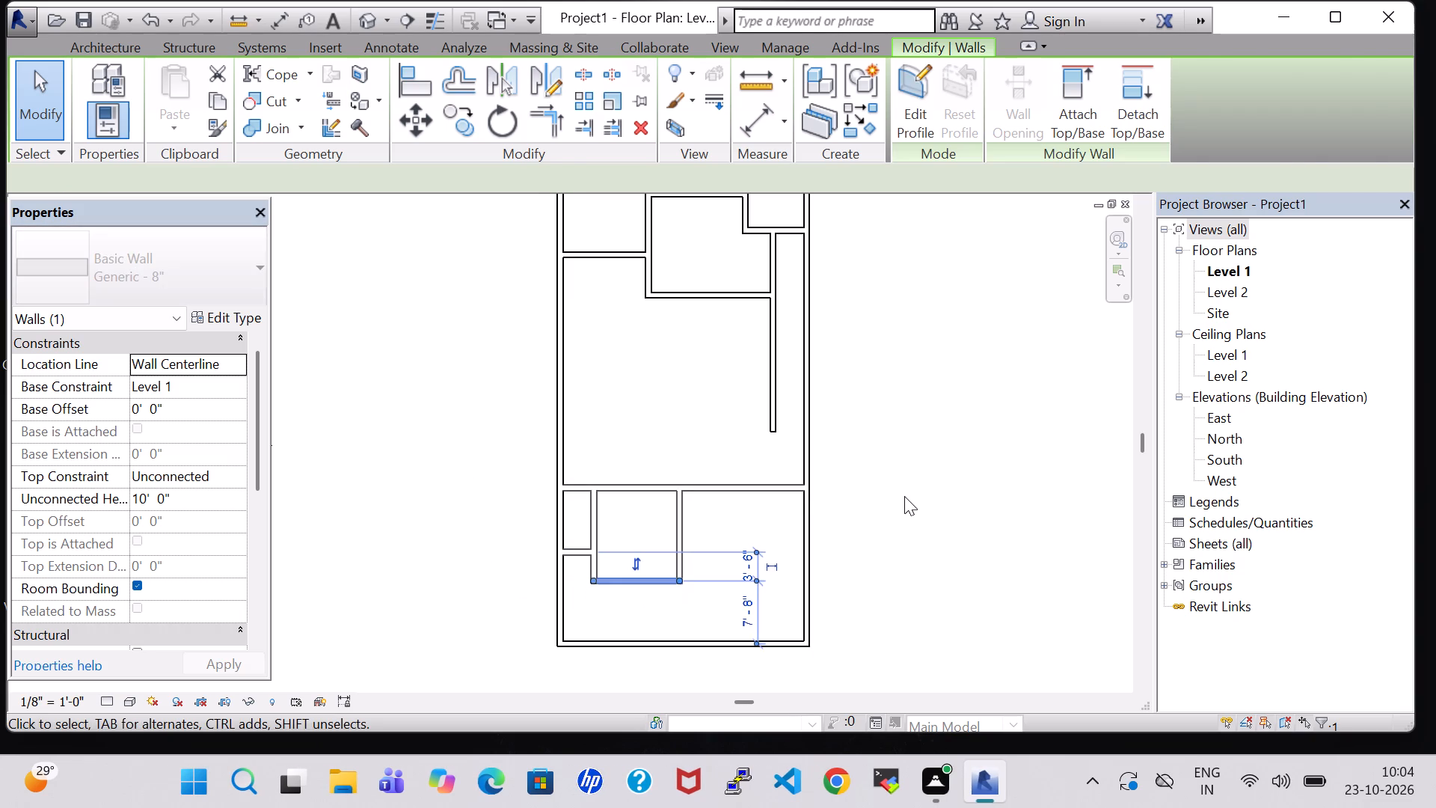
pyautogui.click(904, 496)
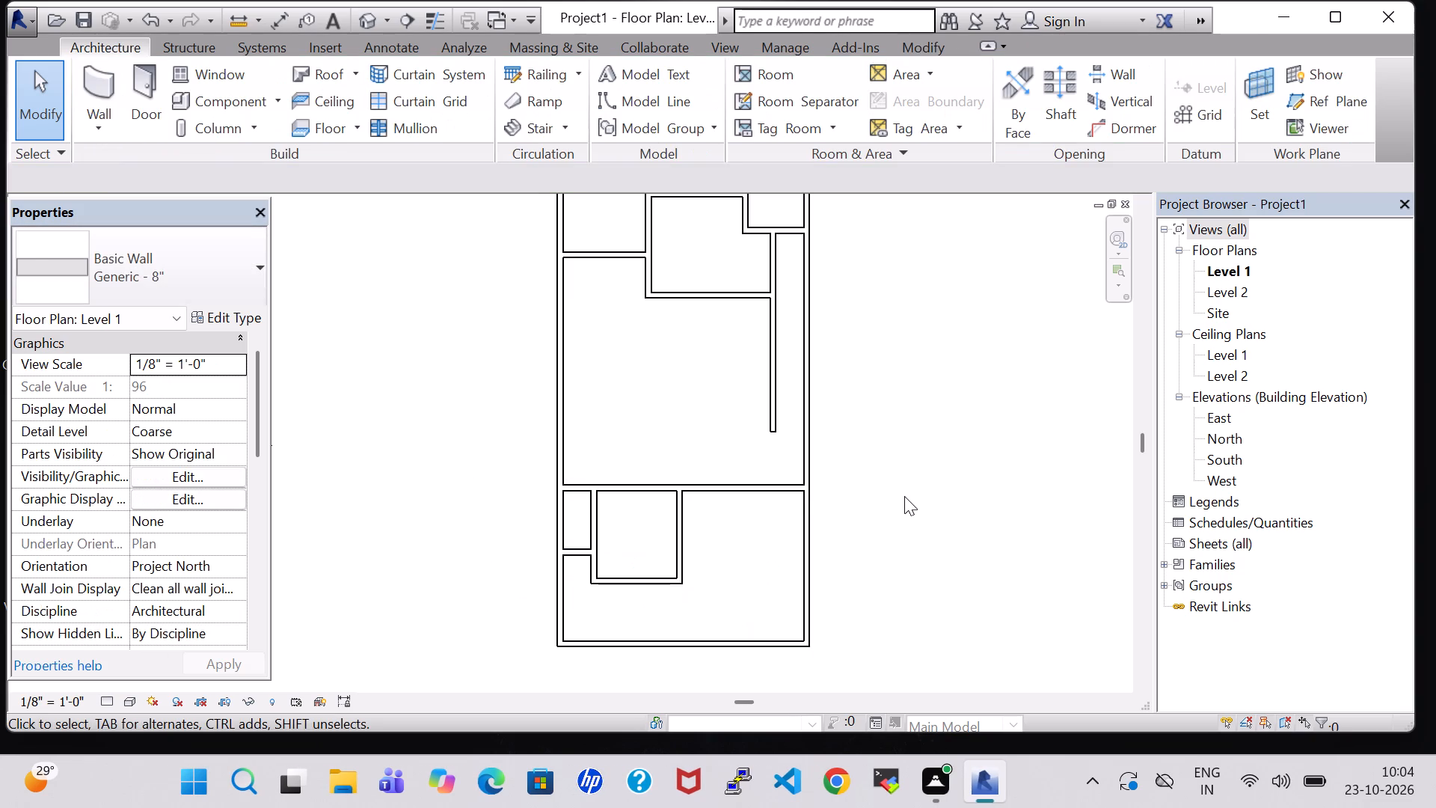
pyautogui.click(636, 572)
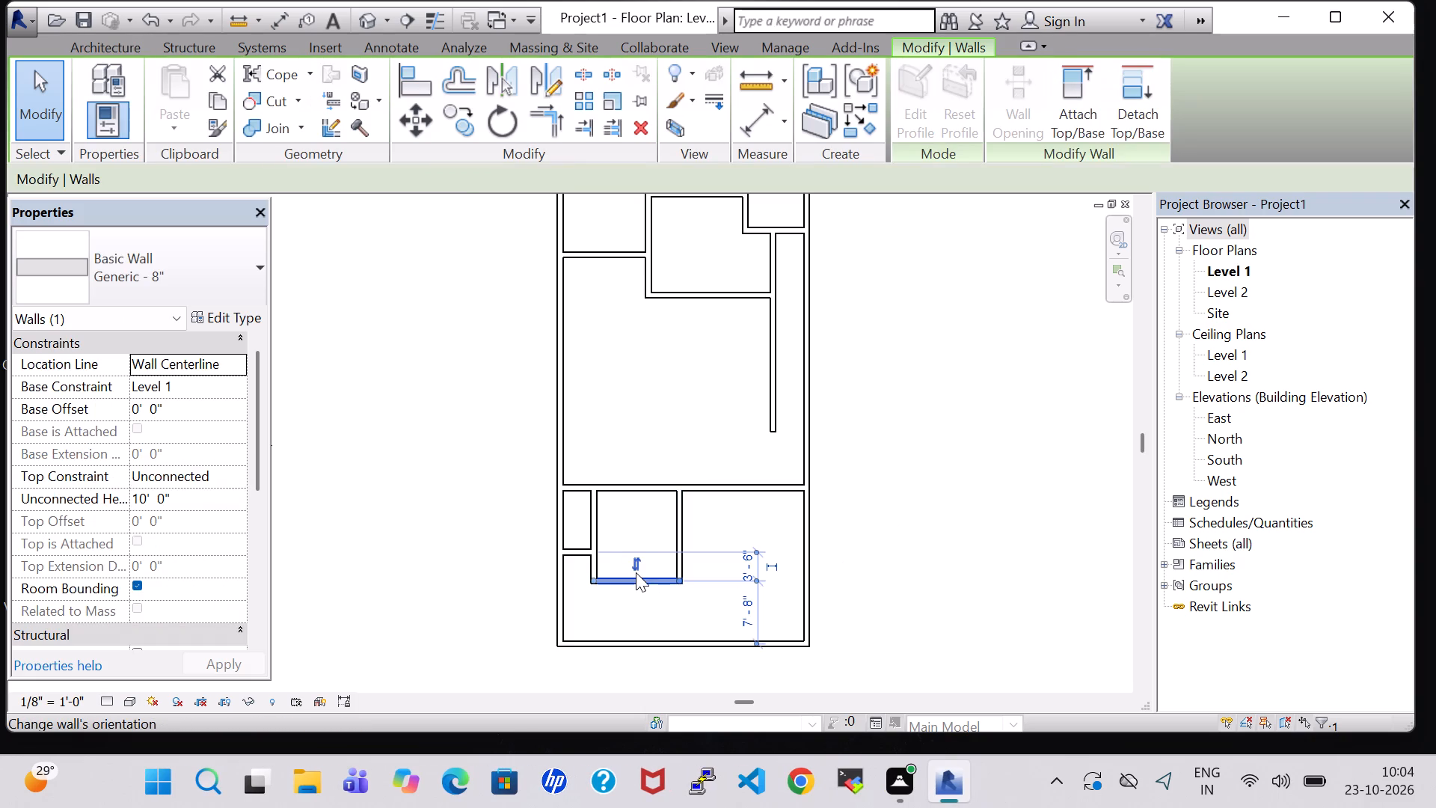
pyautogui.press('Down')
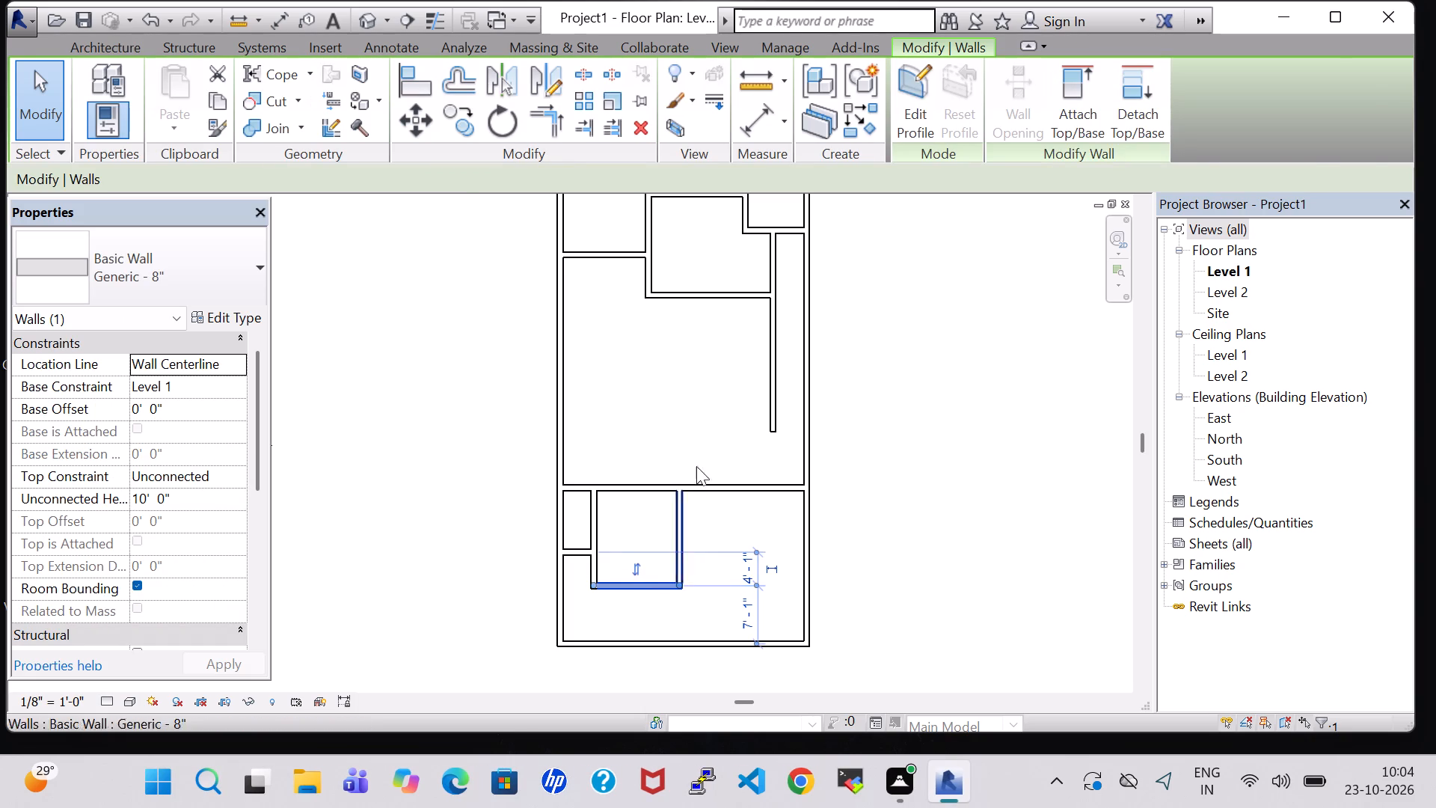
pyautogui.click(668, 421)
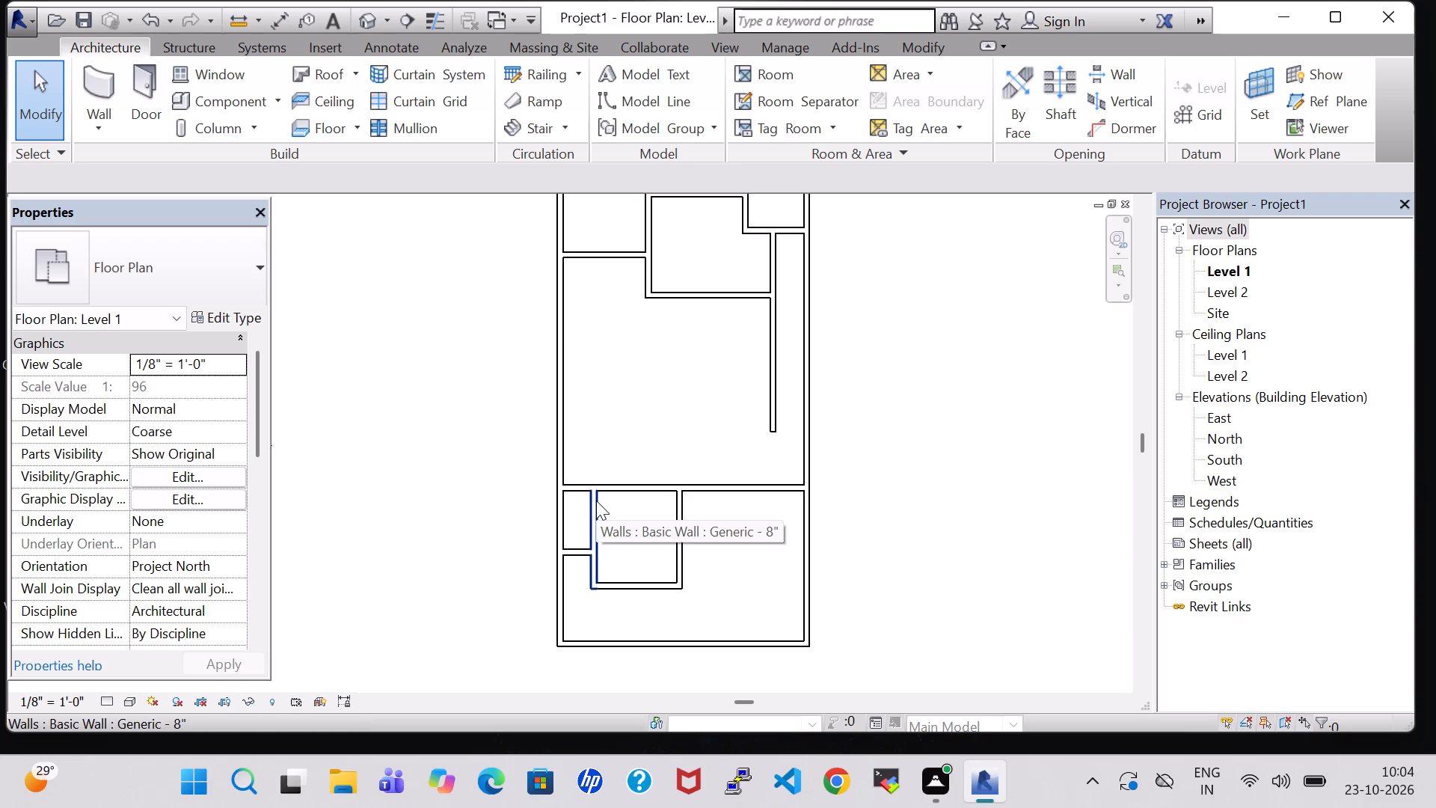
# Enclose a narrow room above the full-width partition with a wall about 13'-0" up in line with the small room's side, and across to the exterior.
pyautogui.click(89, 82)
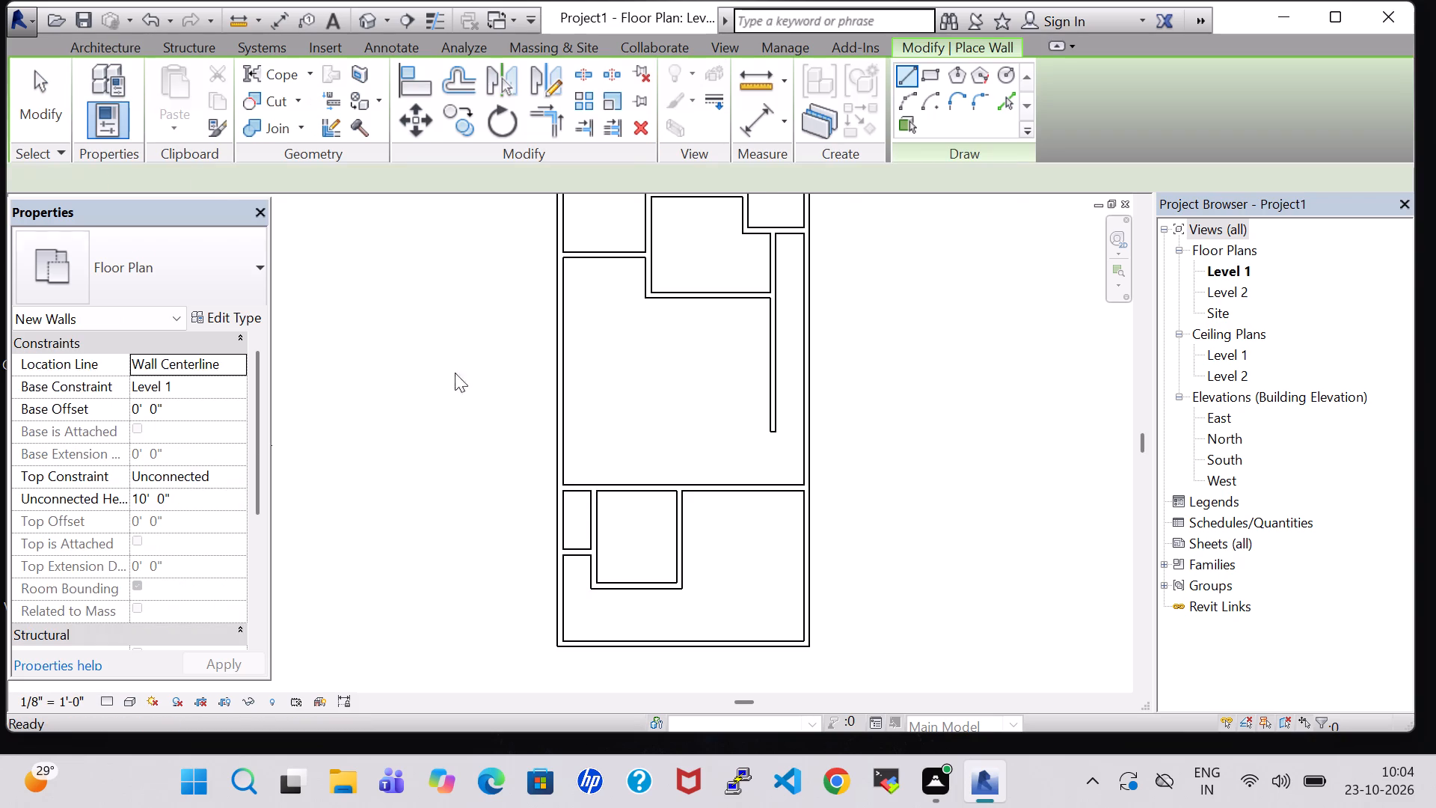
pyautogui.click(595, 489)
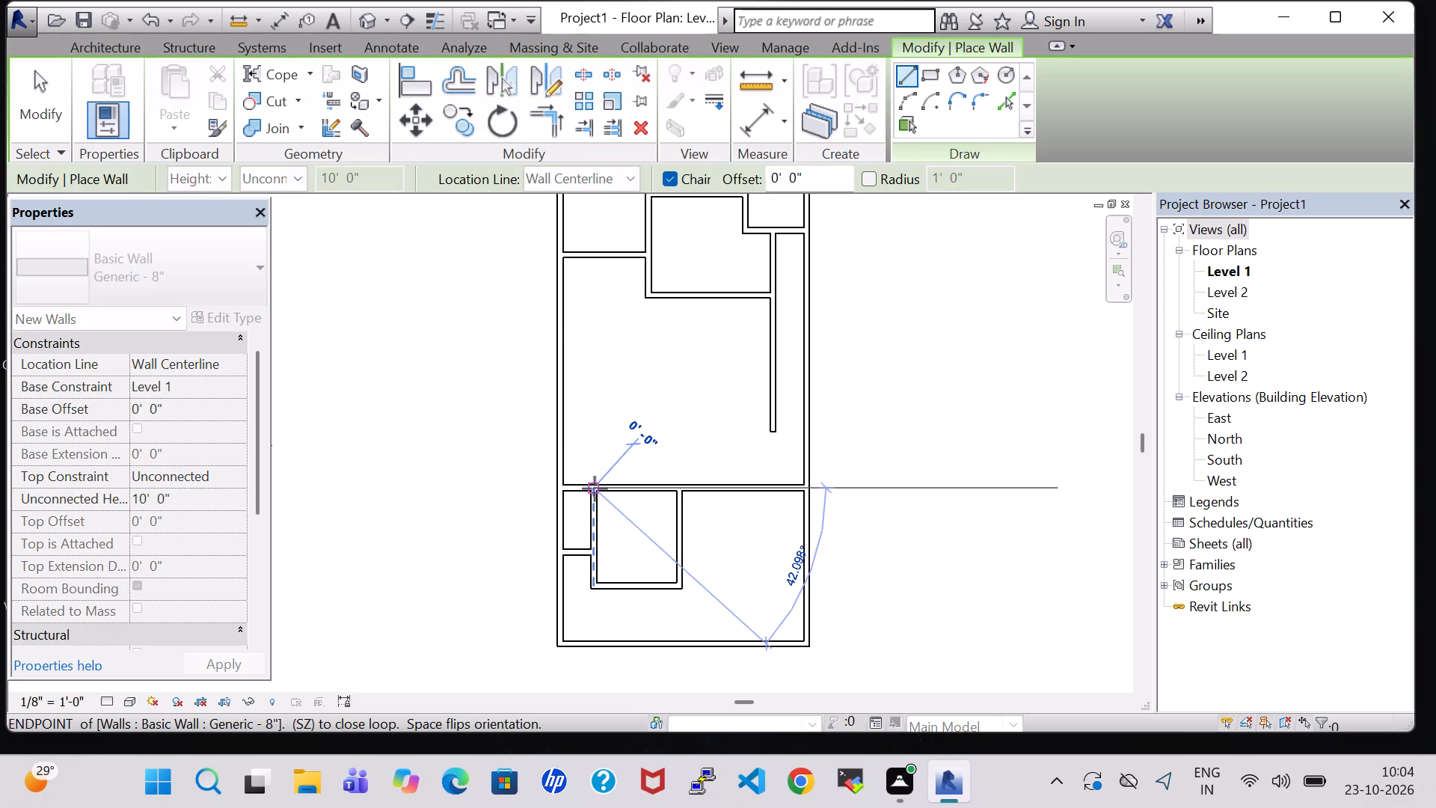
pyautogui.click(593, 381)
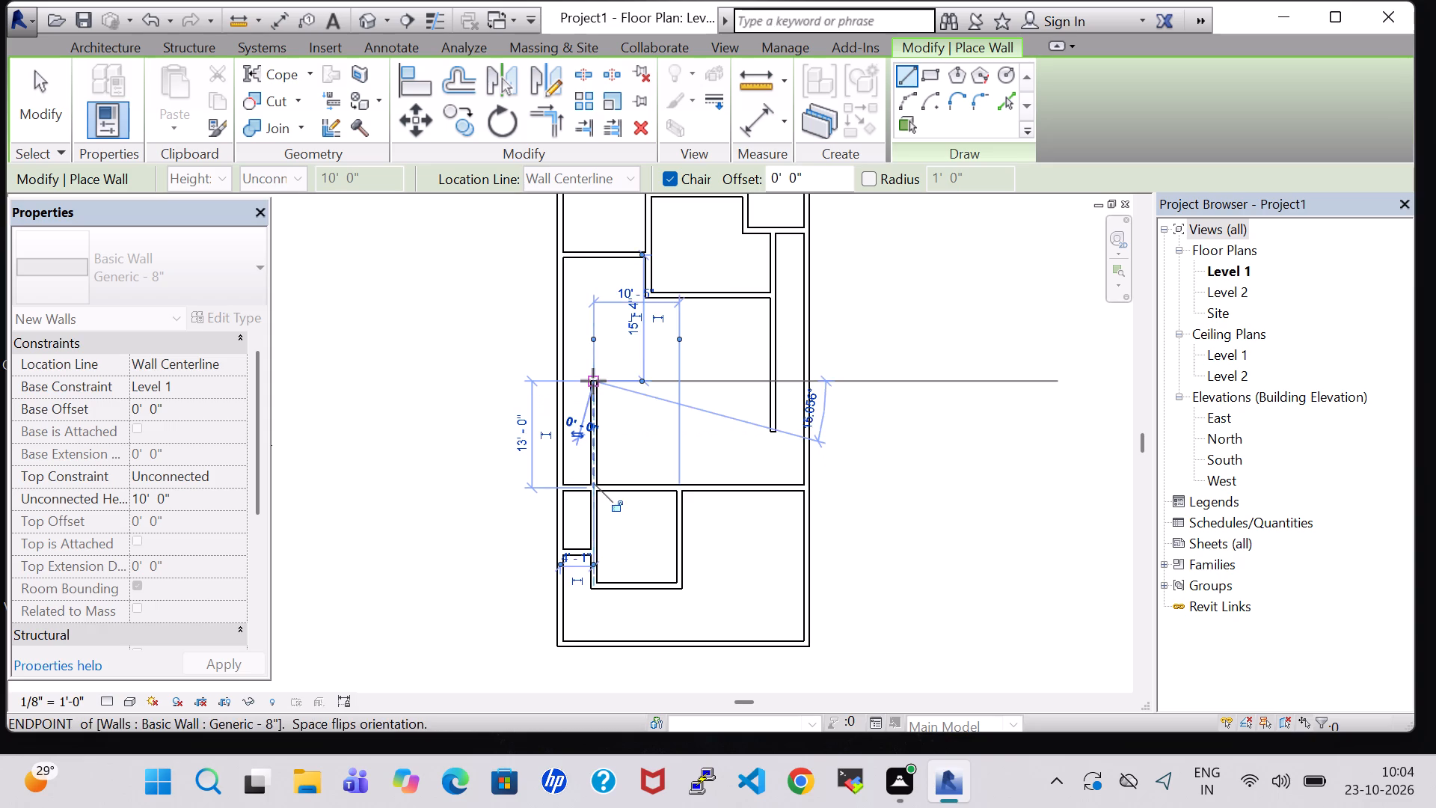
pyautogui.click(564, 381)
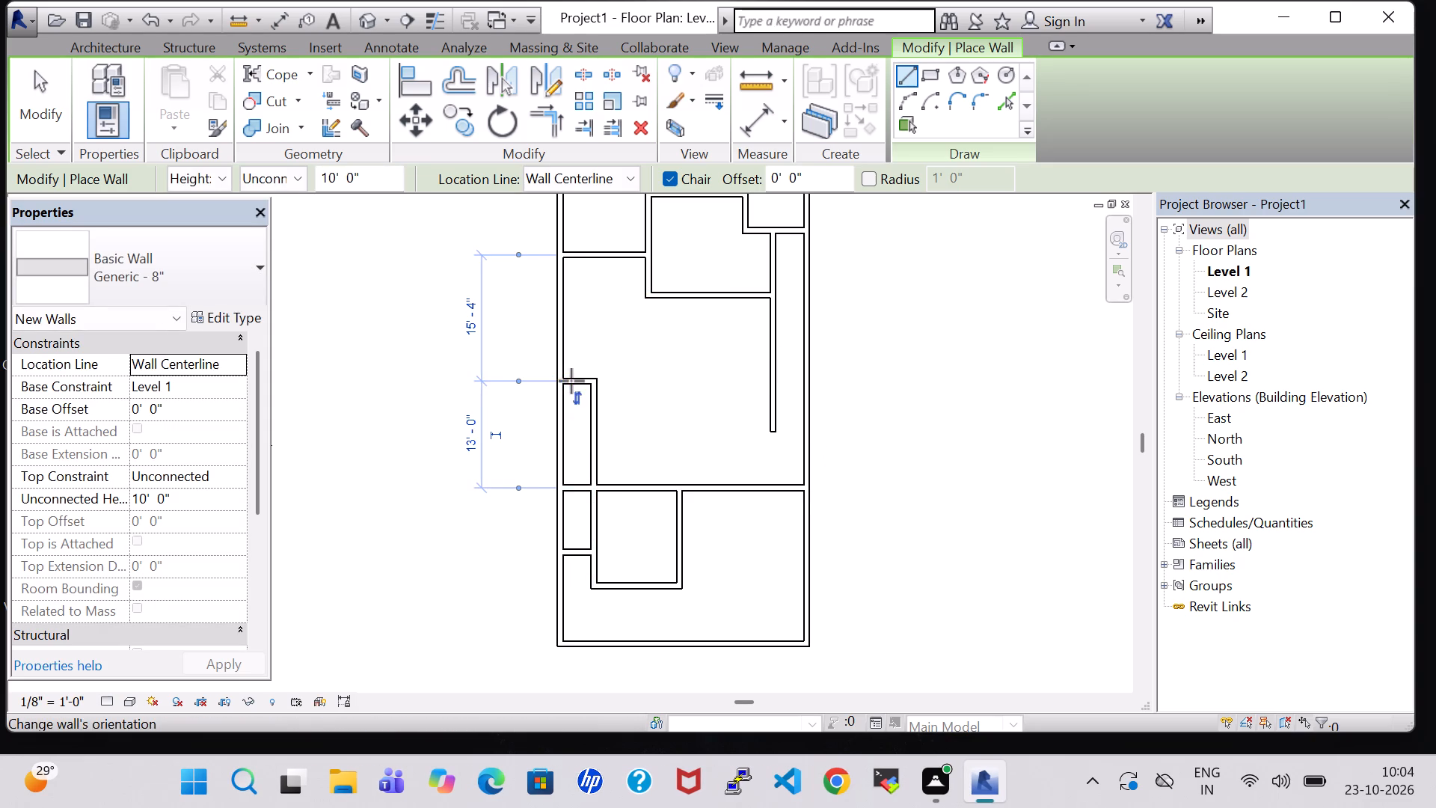
# Extend the narrow room's top wall to about 9'-1" from the left exterior wall, and join it vertically to the upper-left room's bottom wall.
pyautogui.click(596, 382)
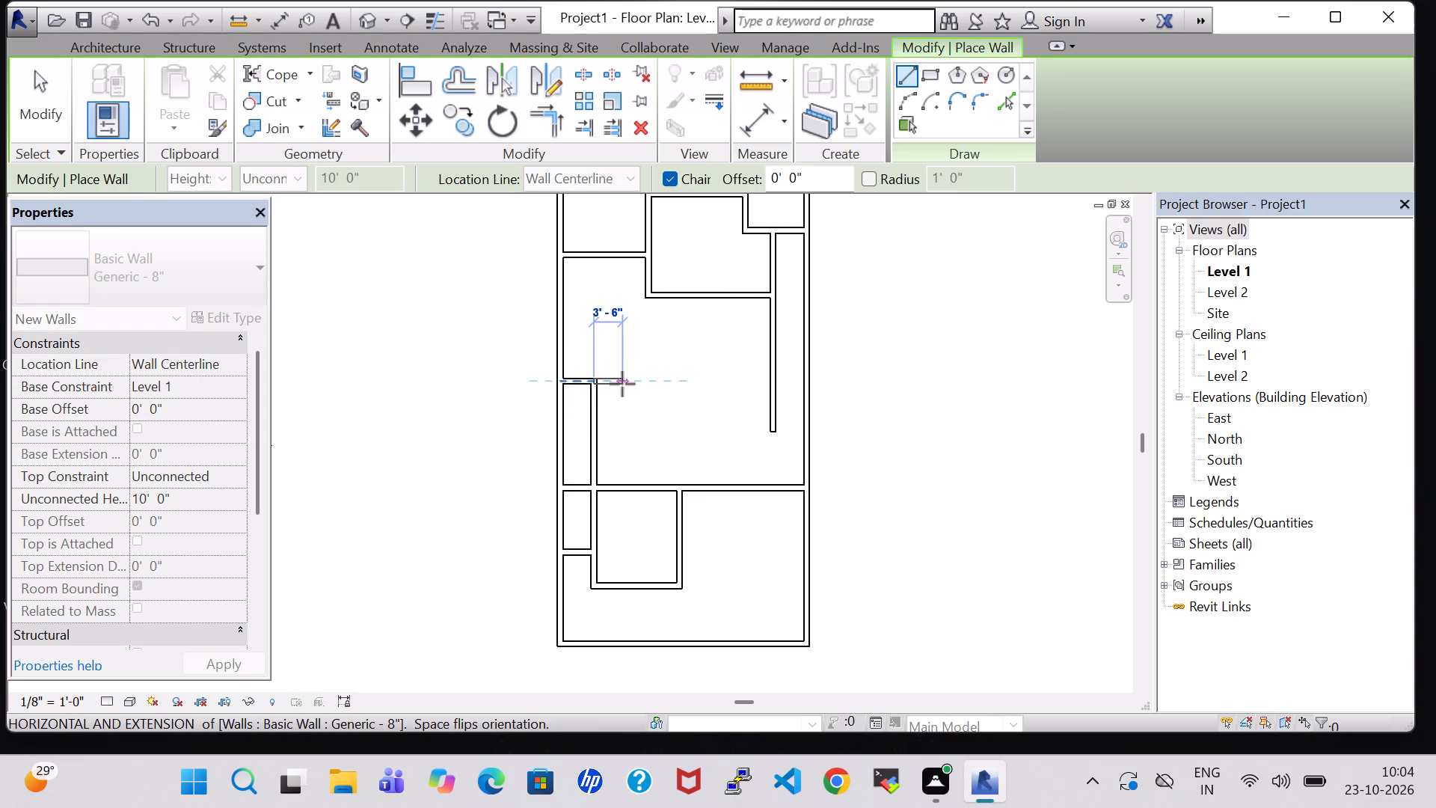
pyautogui.click(635, 385)
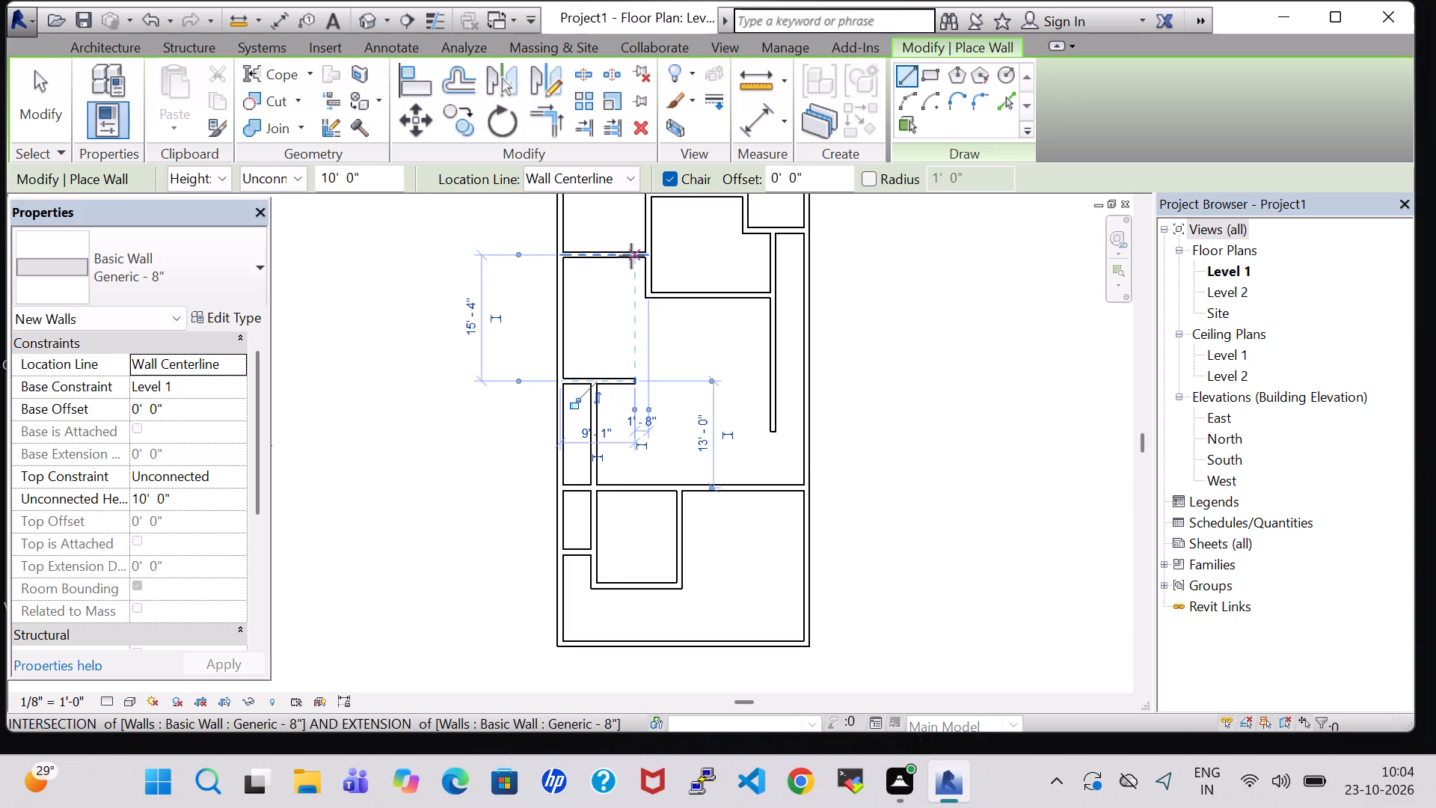
pyautogui.click(624, 379)
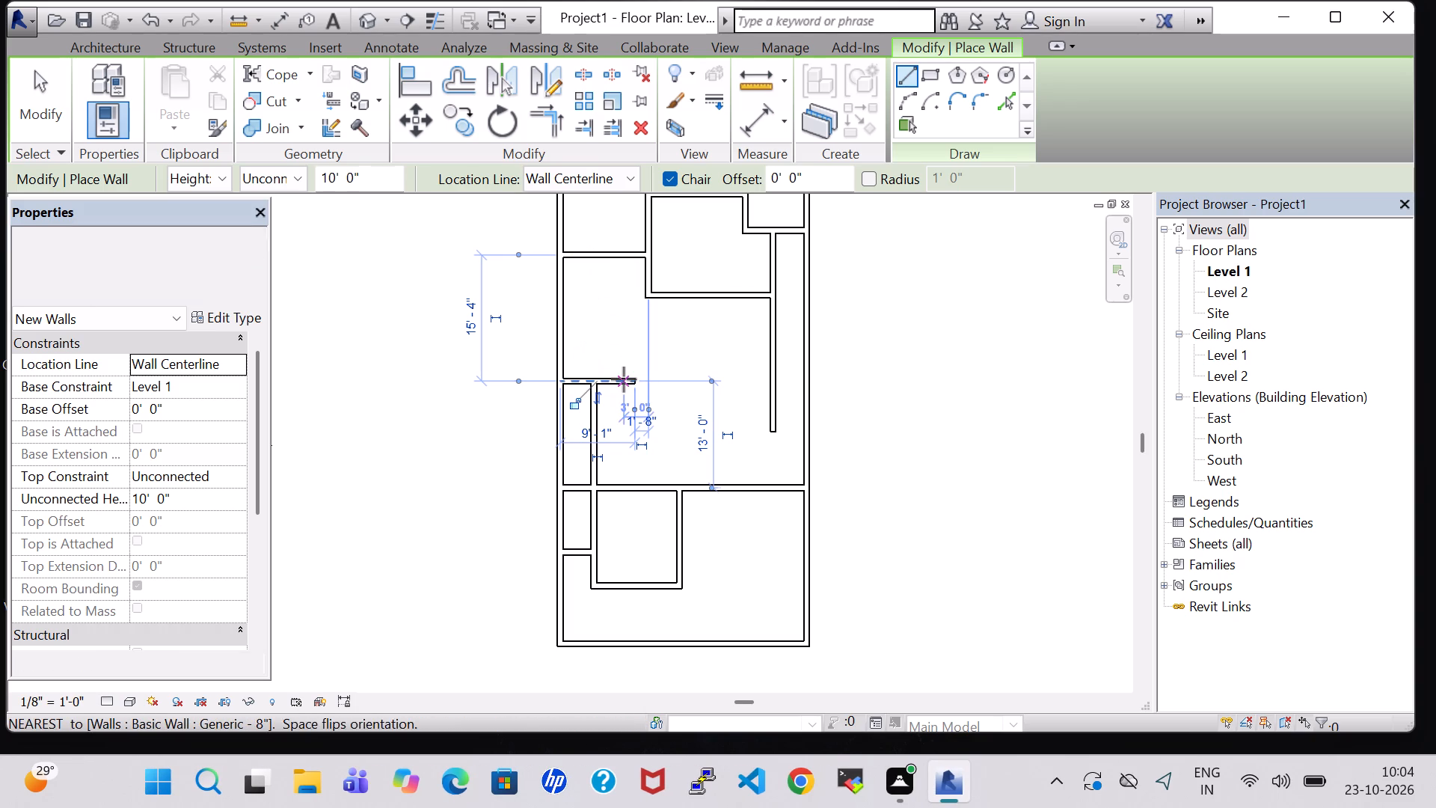
pyautogui.click(618, 262)
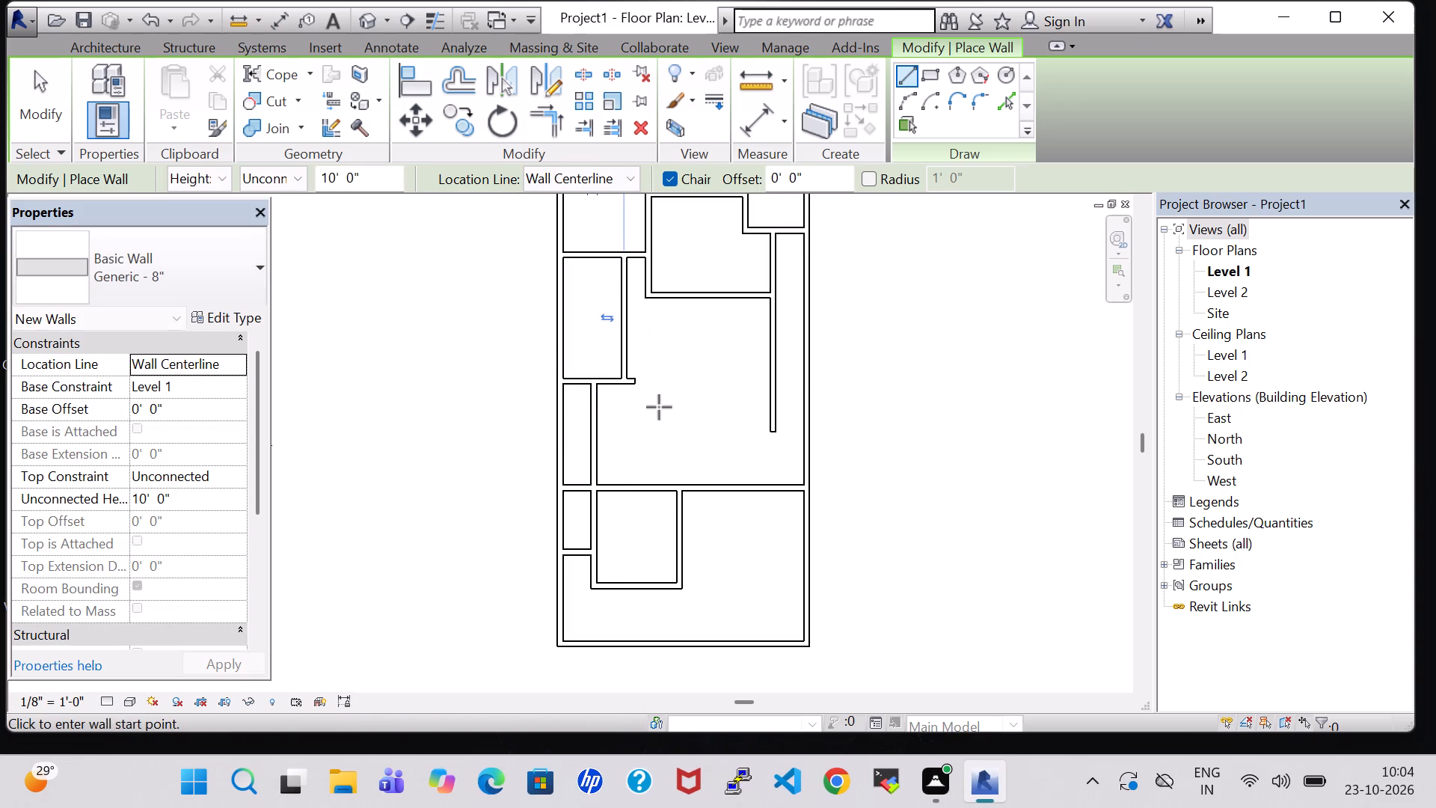
# Shorten the overhanging end of the narrow room's top wall so it finishes at the vertical wall joining it from above.
pyautogui.press('Escape')
pyautogui.press('Escape')
pyautogui.click(633, 382)
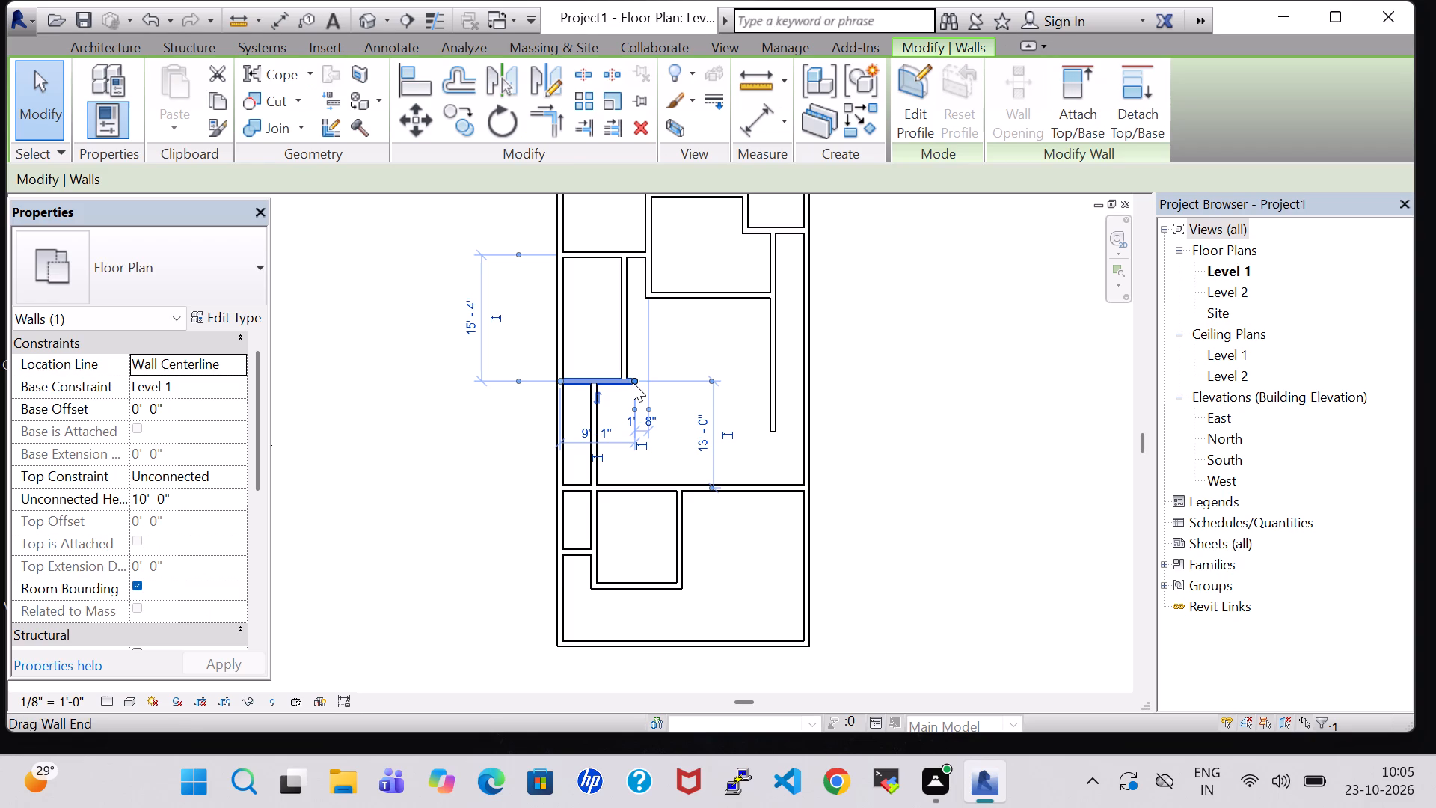
pyautogui.press('Left')
pyautogui.press('Left')
pyautogui.click(667, 368)
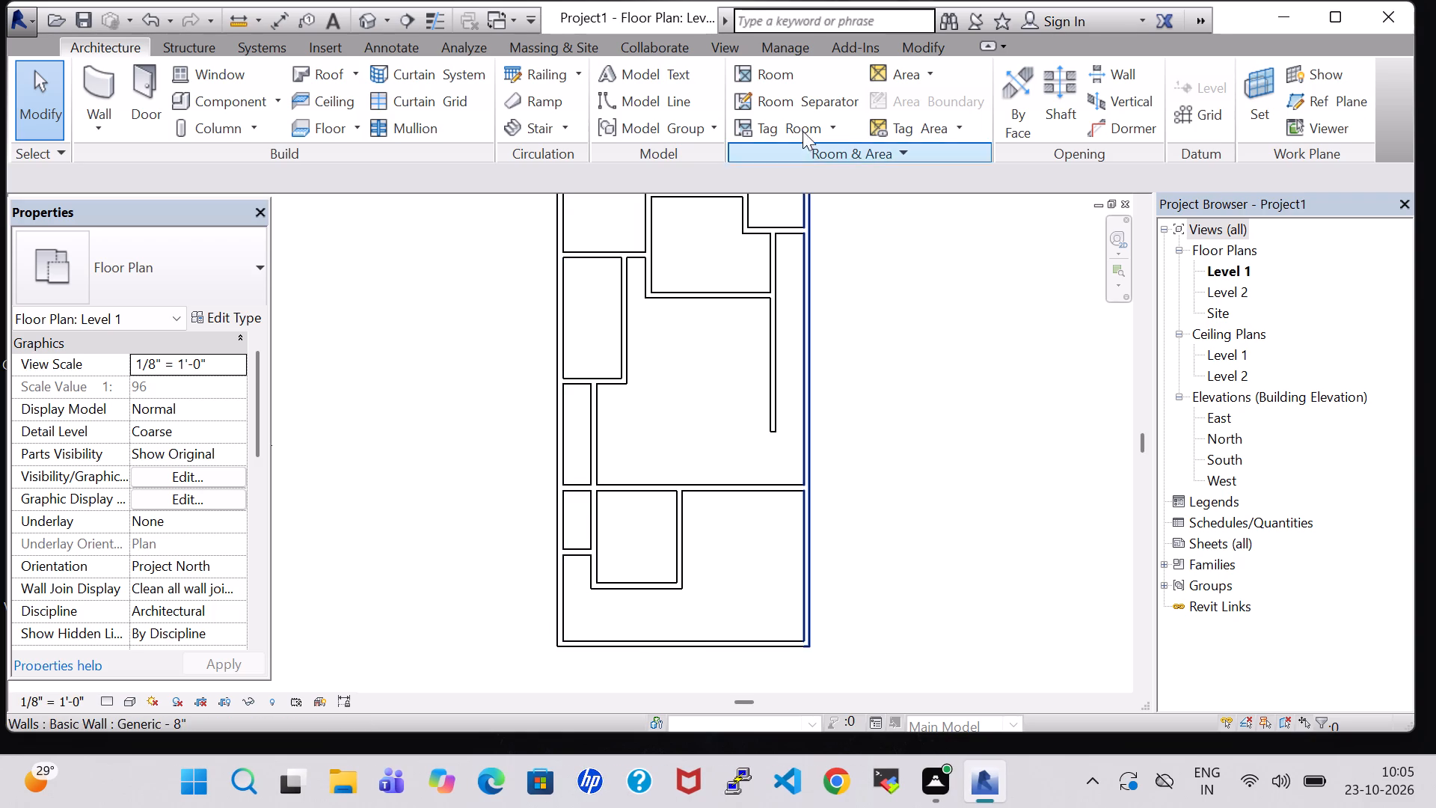
# Draw a room separation line from the lower middle room's bottom-right corner straight down to the bottom exterior wall.
pyautogui.click(787, 95)
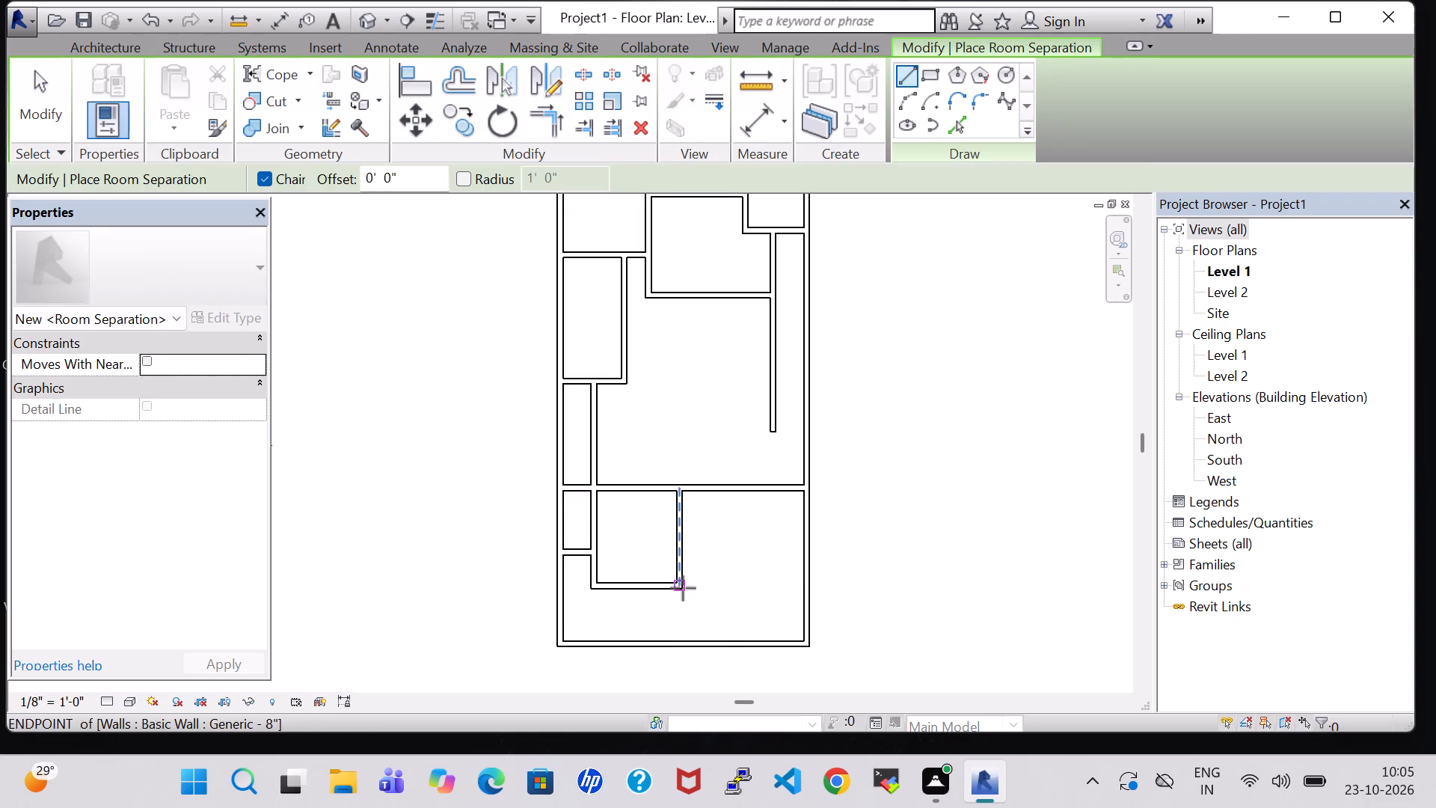
pyautogui.click(683, 588)
pyautogui.click(683, 640)
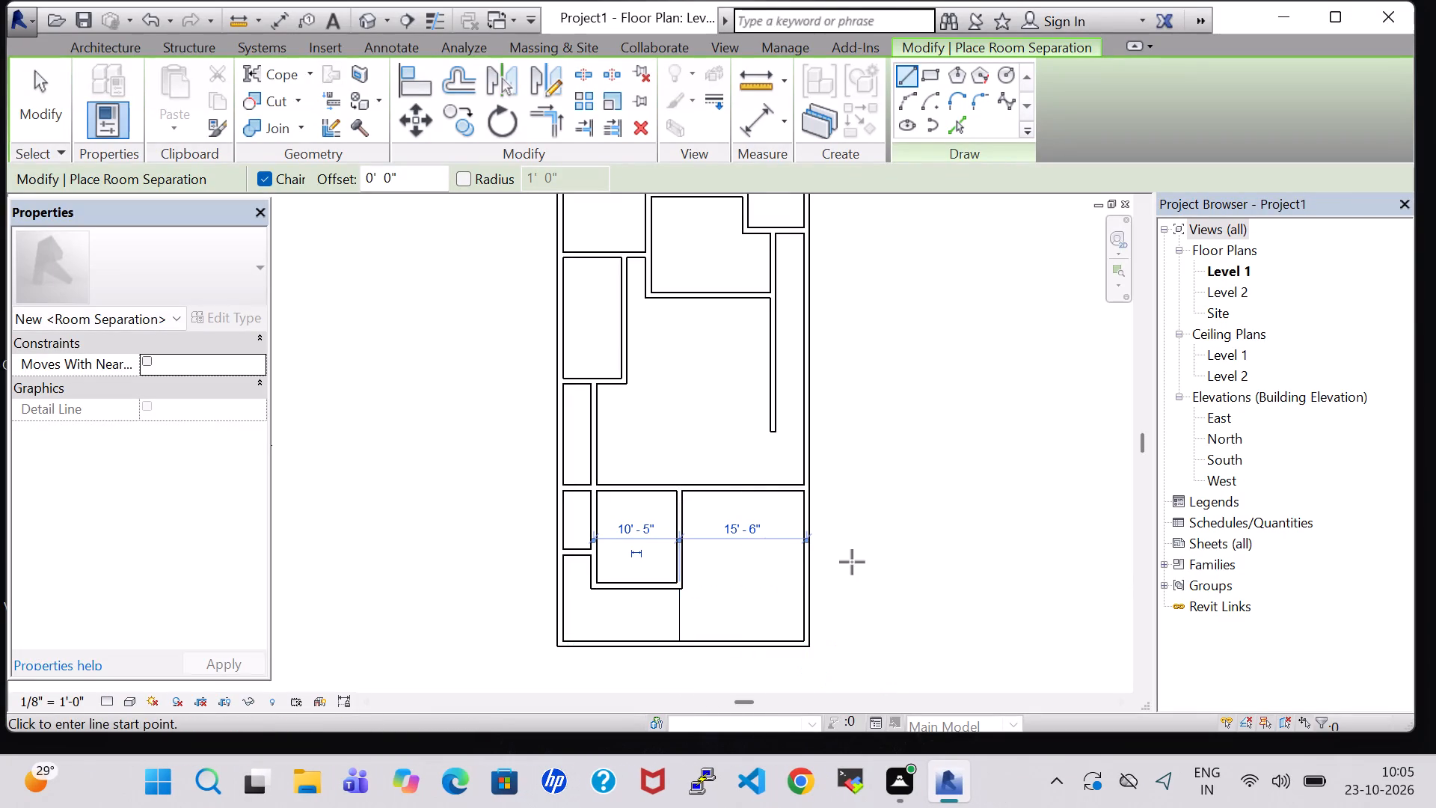
pyautogui.press('Escape')
pyautogui.press('Escape')
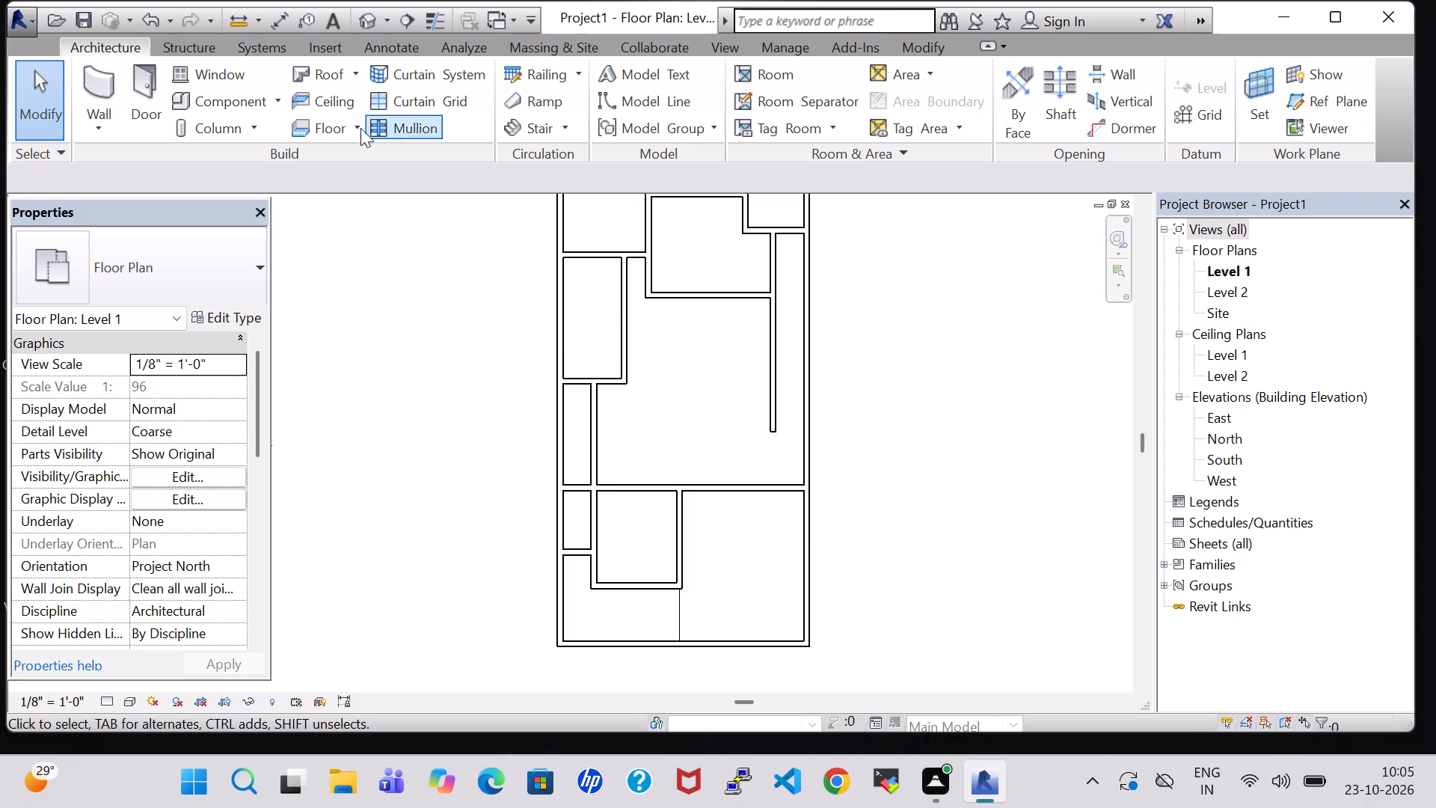
# Draw a wall about 6'-10" up from the full-width partition, and across to the lower end of the long vertical wall near the right exterior.
pyautogui.click(86, 76)
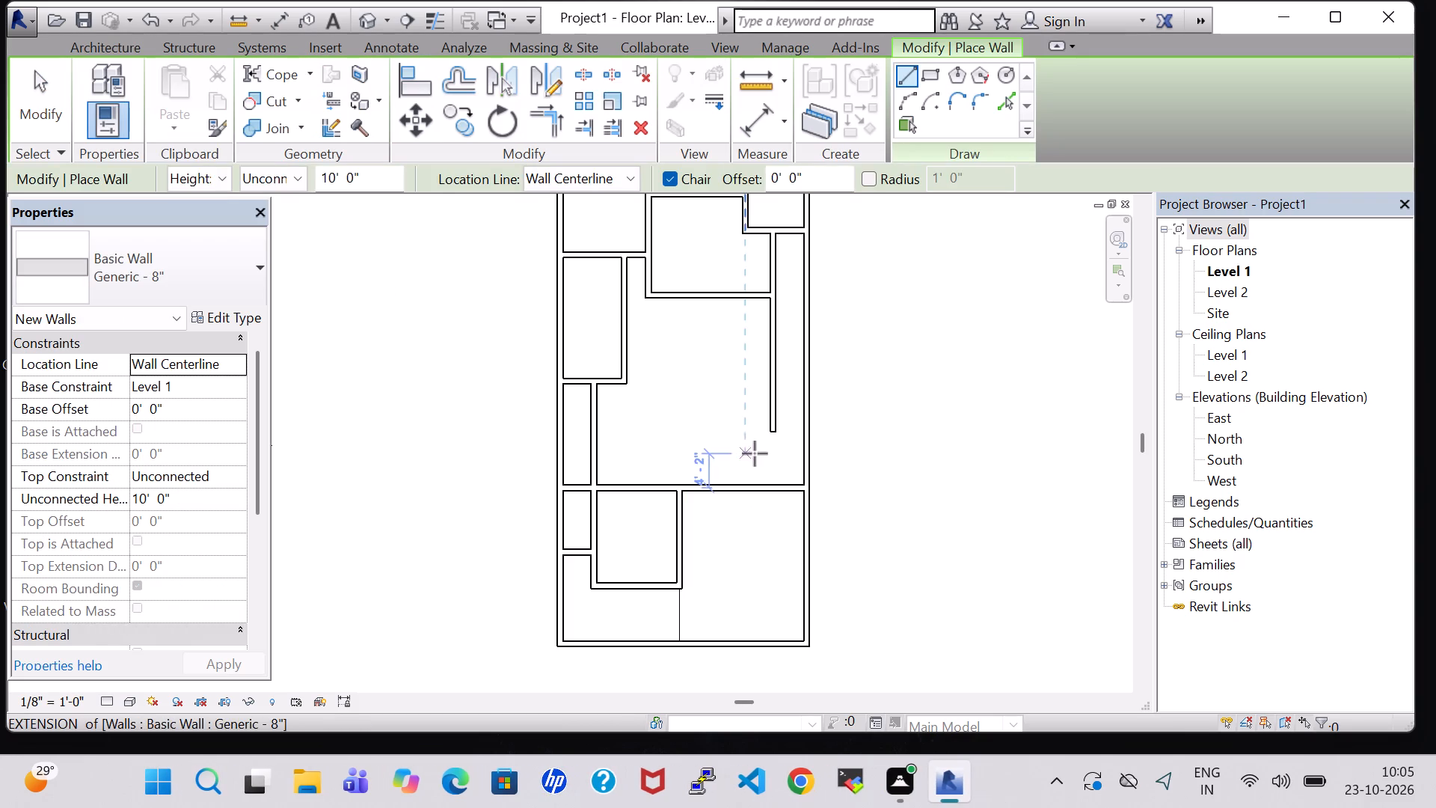
pyautogui.click(723, 488)
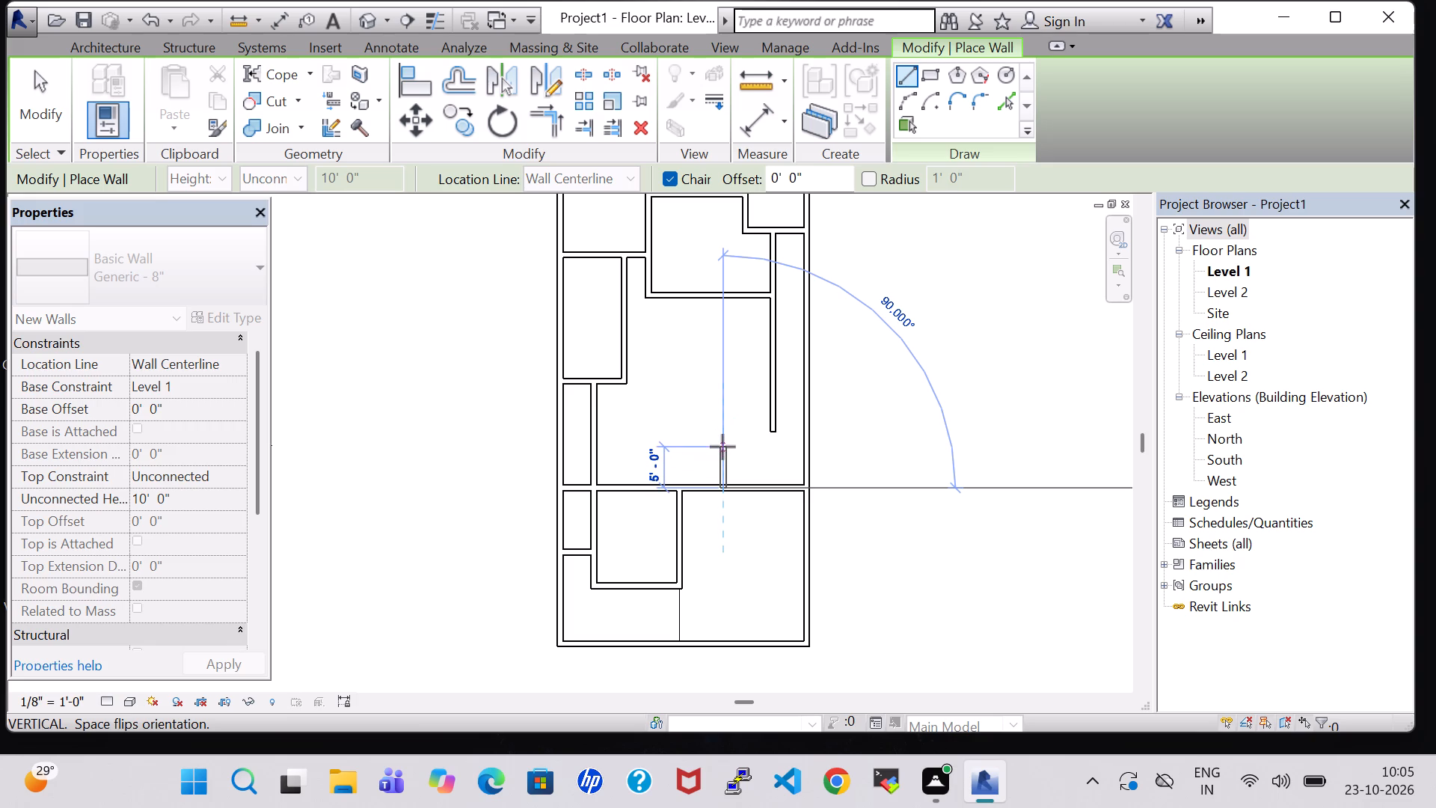
pyautogui.click(722, 439)
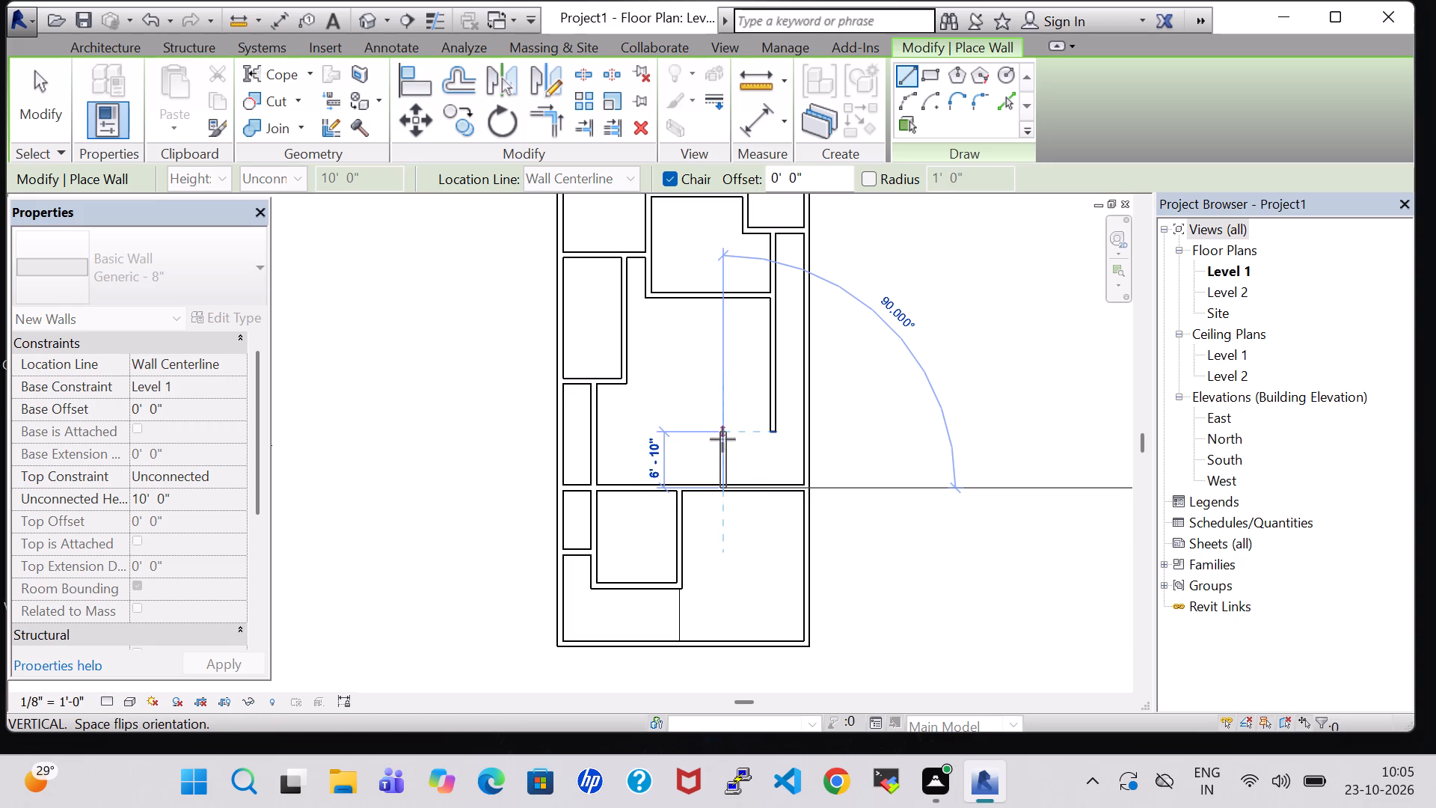
pyautogui.click(767, 439)
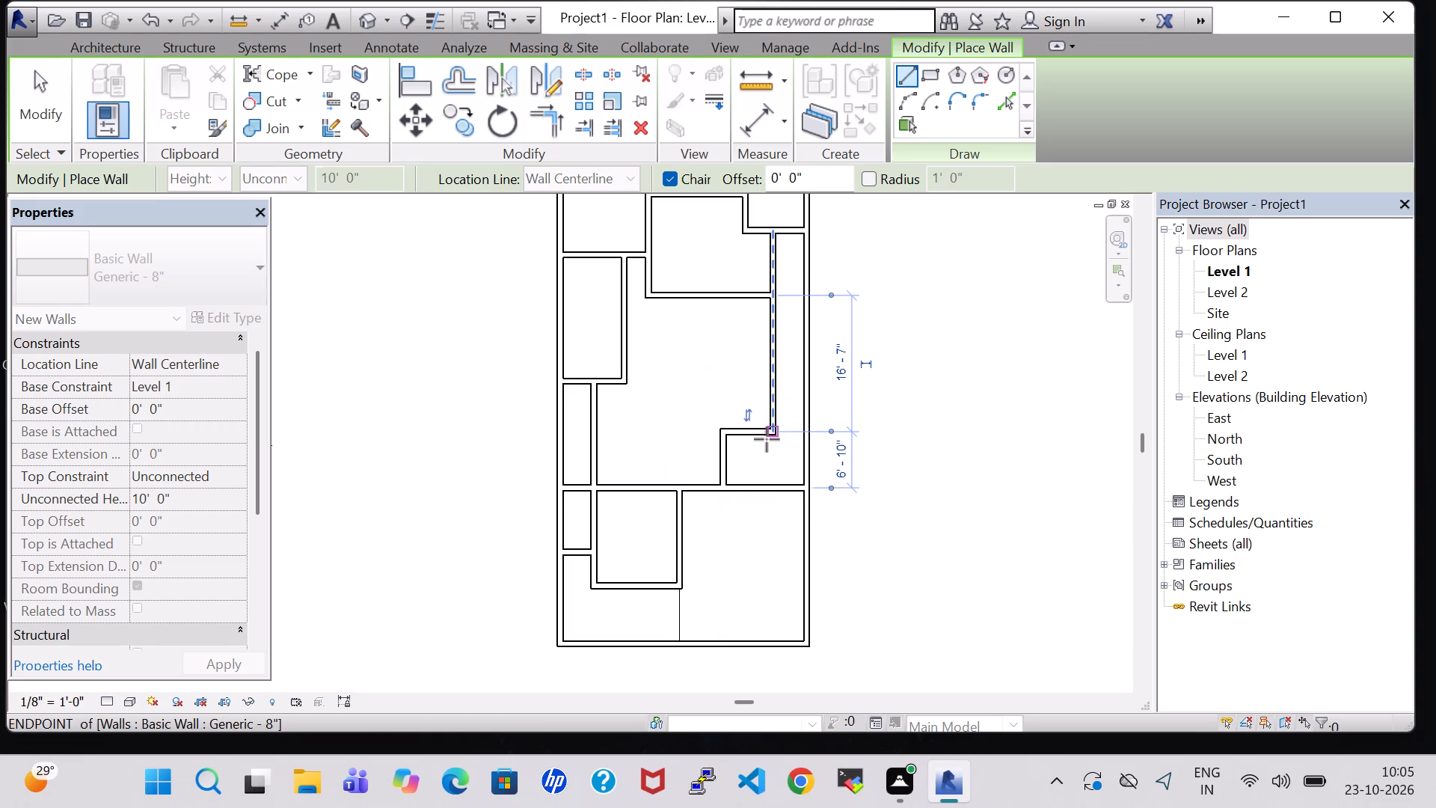
pyautogui.press('Escape')
pyautogui.press('Escape')
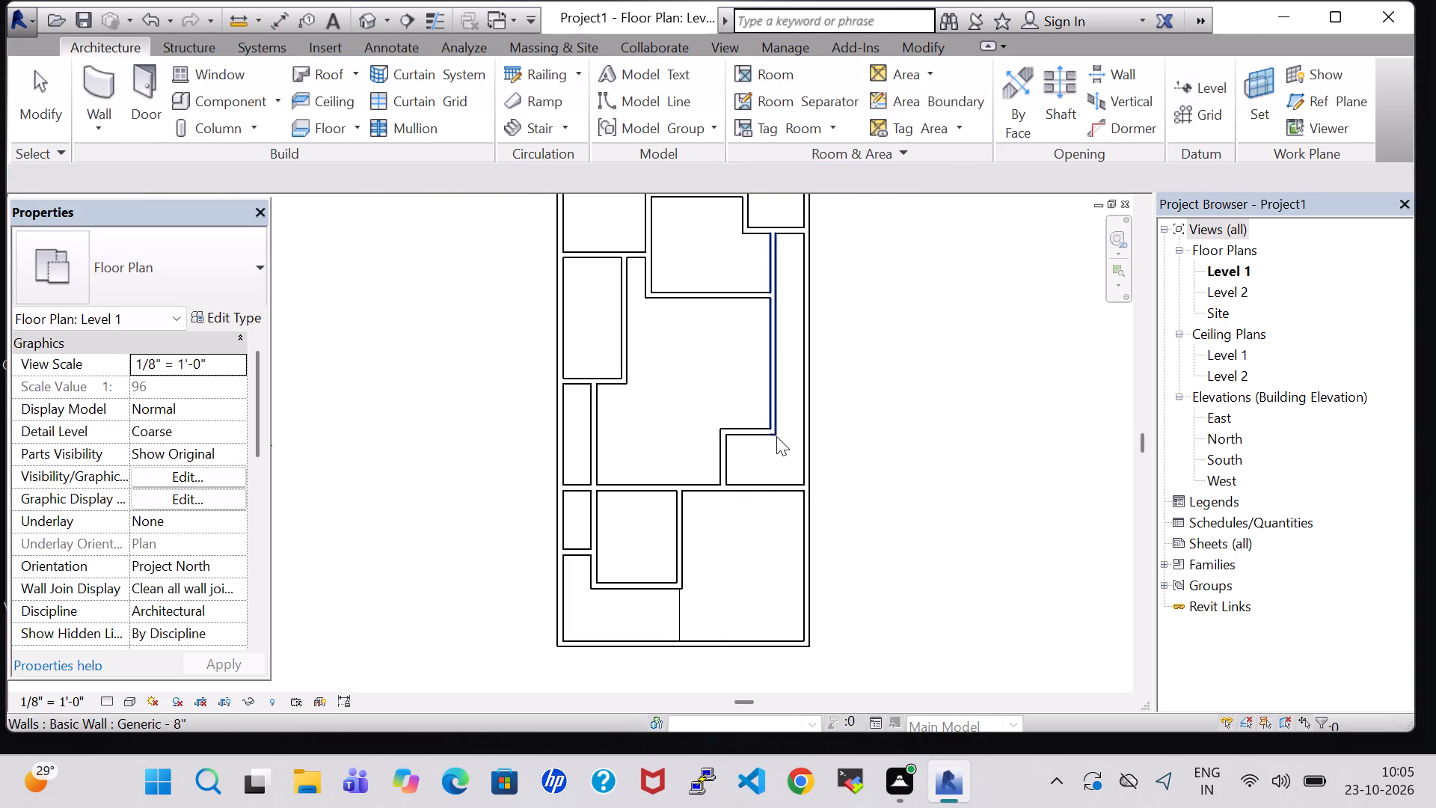
# Extend the long vertical wall's line with a new wall from its lower end down to the full-width partition, closing the small room.
pyautogui.click(97, 83)
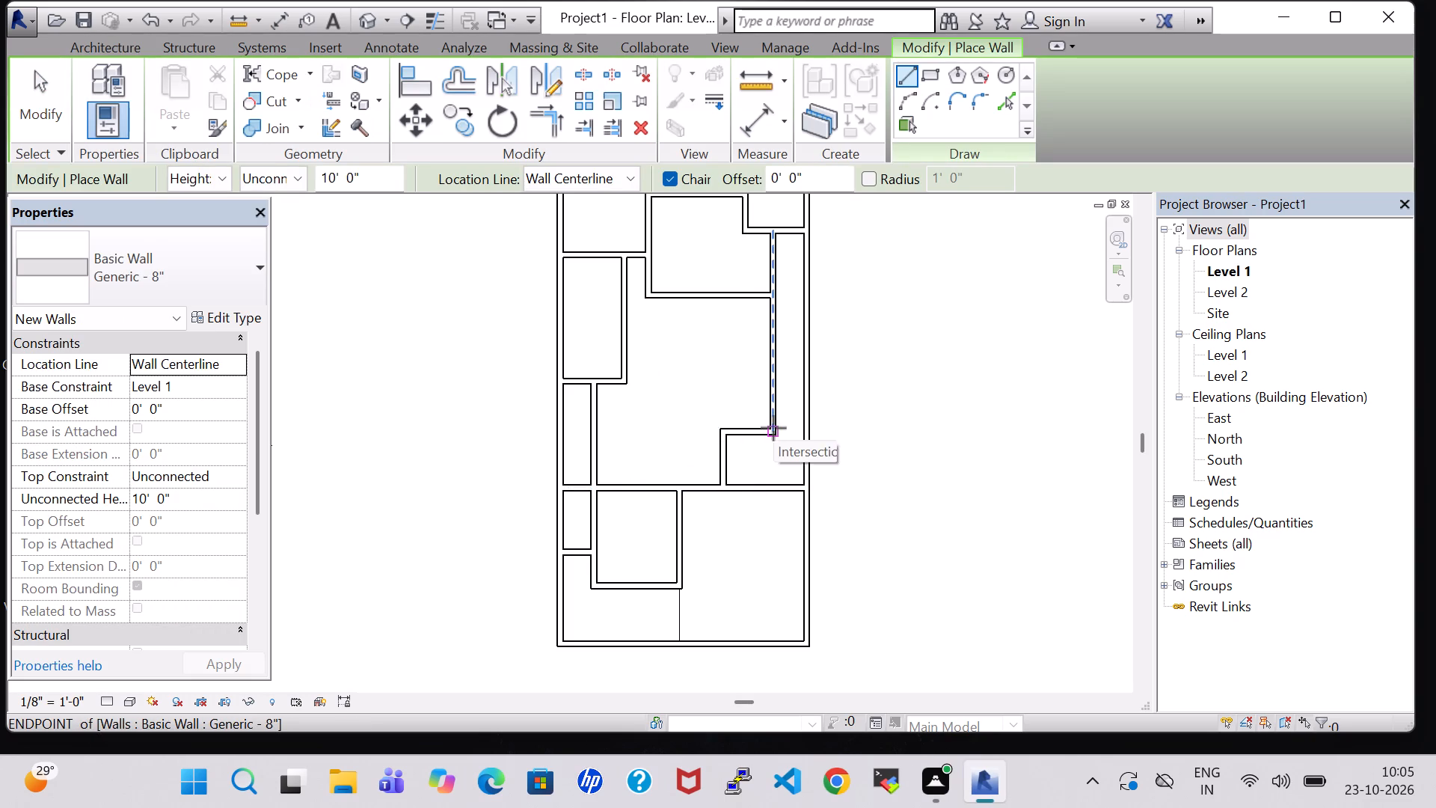
pyautogui.click(774, 432)
pyautogui.click(774, 485)
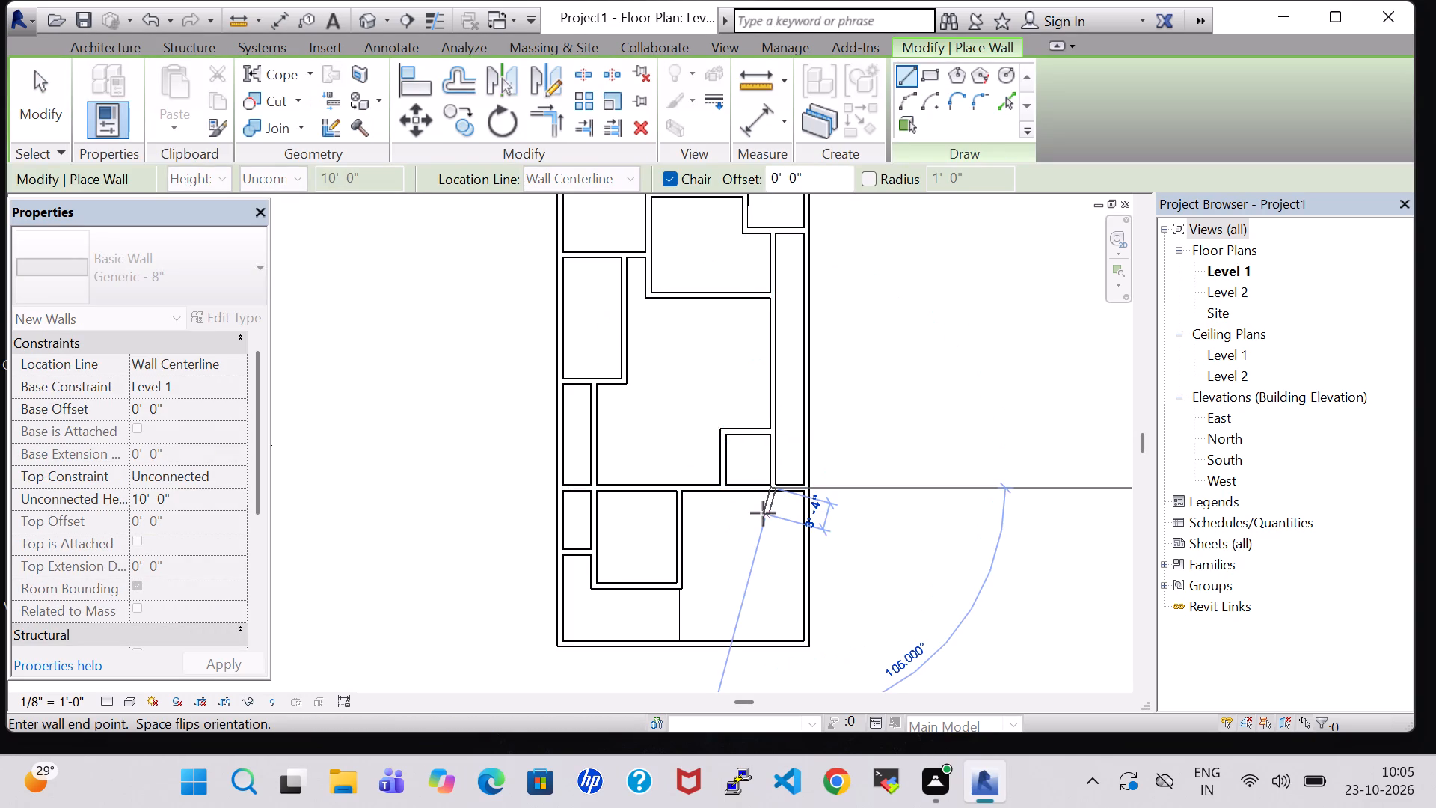
pyautogui.press('Escape')
pyautogui.press('Escape')
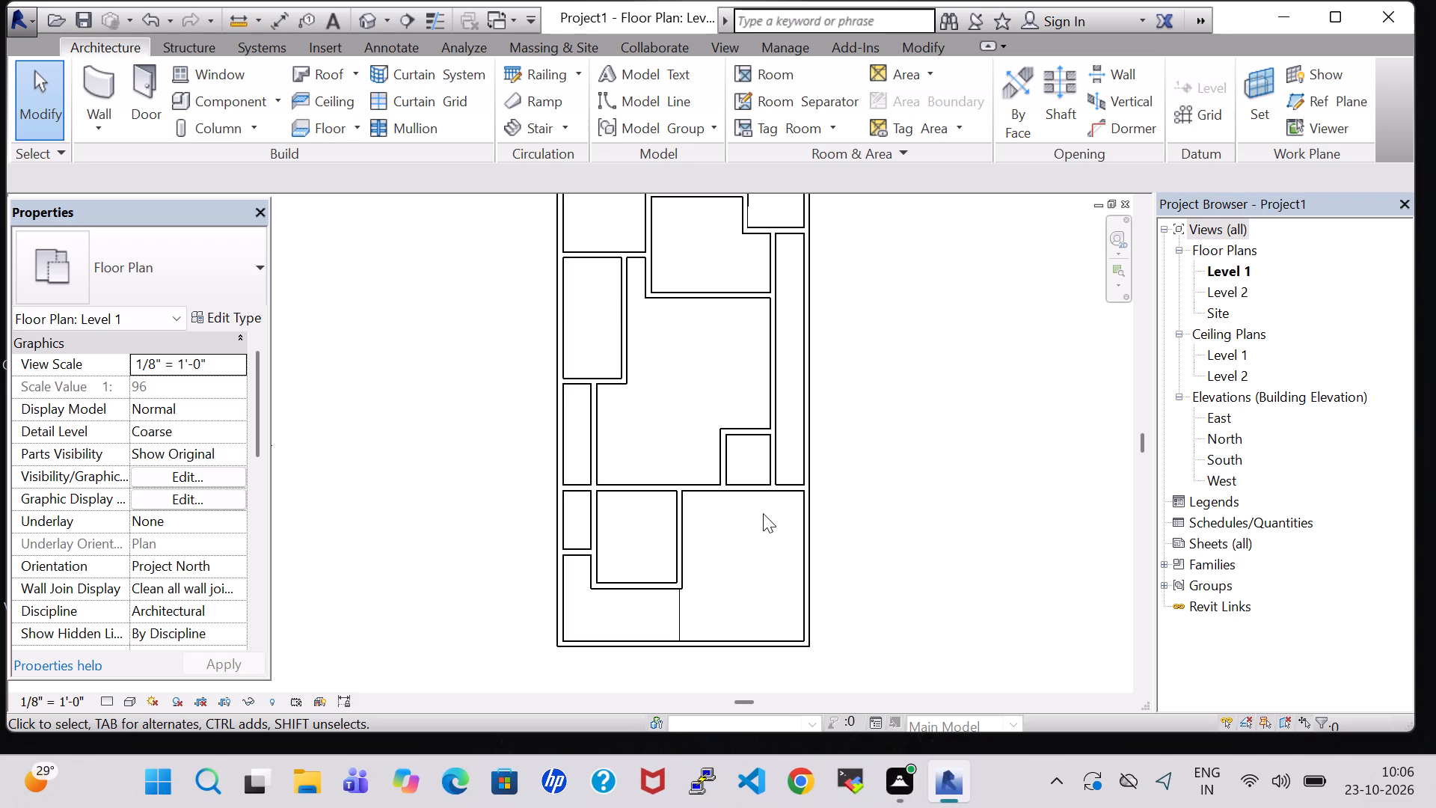
# Nudge the vertical wall between the upper-left room and the upper middle rooms four increments to the right.
pyautogui.scroll(3, 475, 266)
pyautogui.moveTo(787, 364); pyautogui.dragTo(740, 478, button='middle')
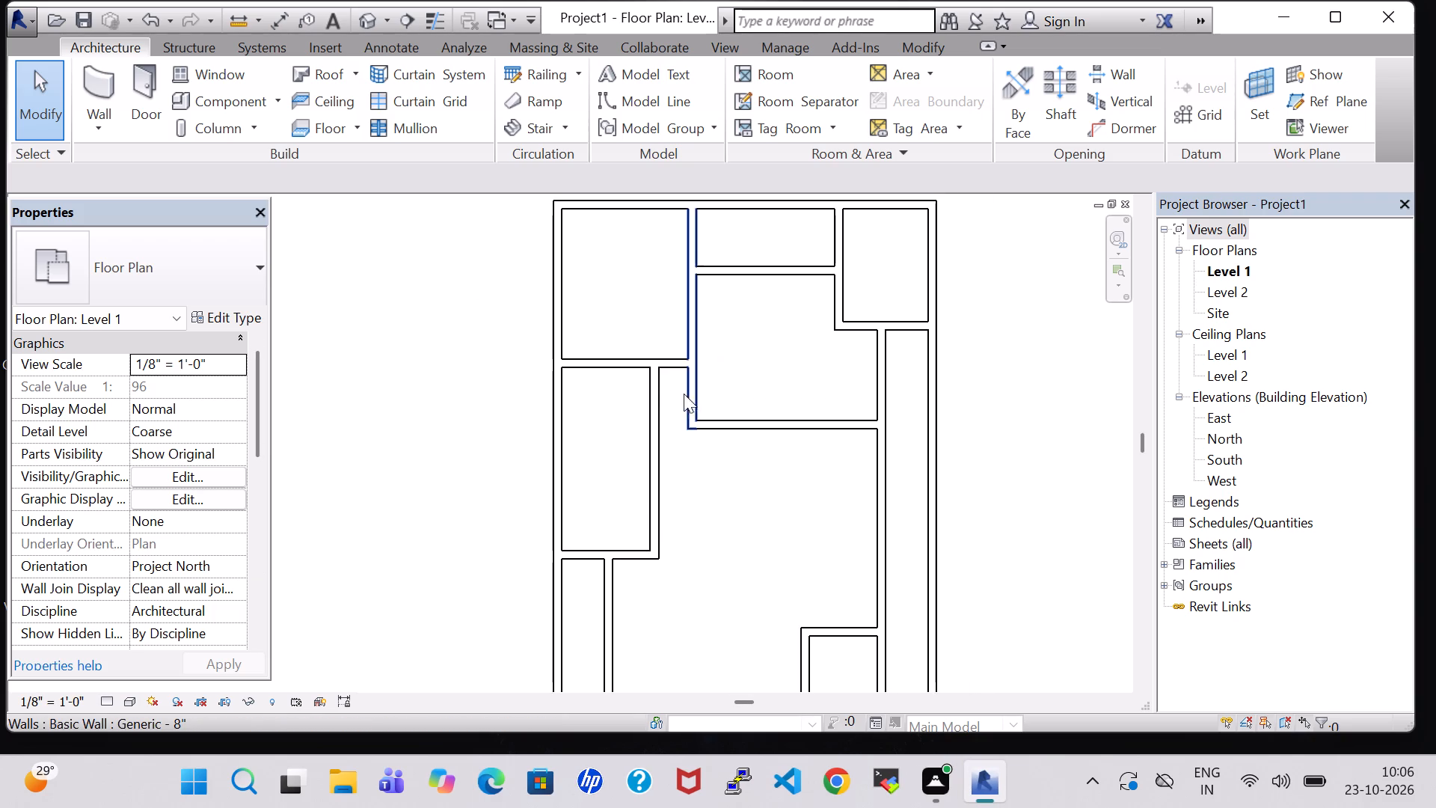
pyautogui.click(697, 396)
pyautogui.press('Right')
pyautogui.press('Right')
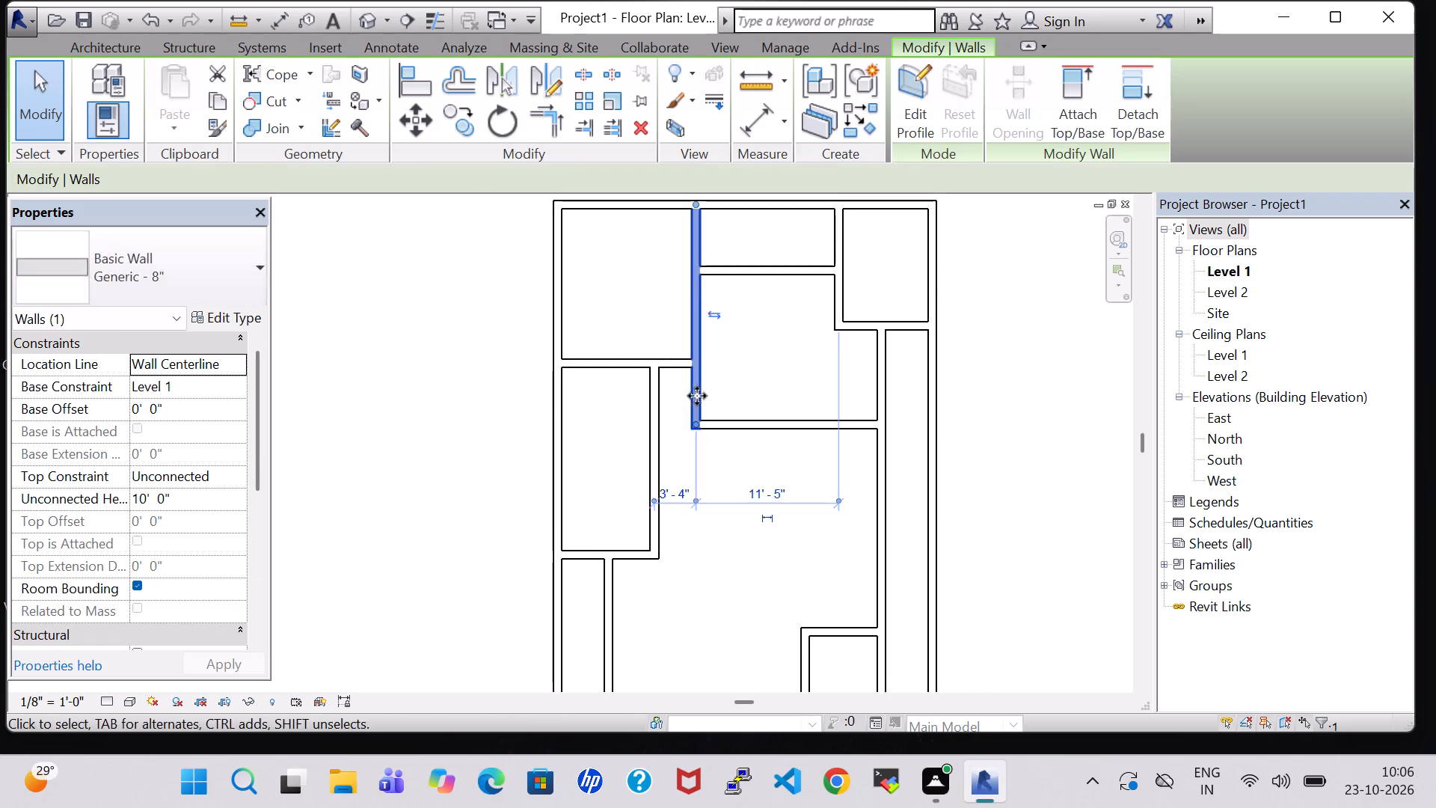
pyautogui.press('Right')
pyautogui.press('Right')
pyautogui.click(719, 559)
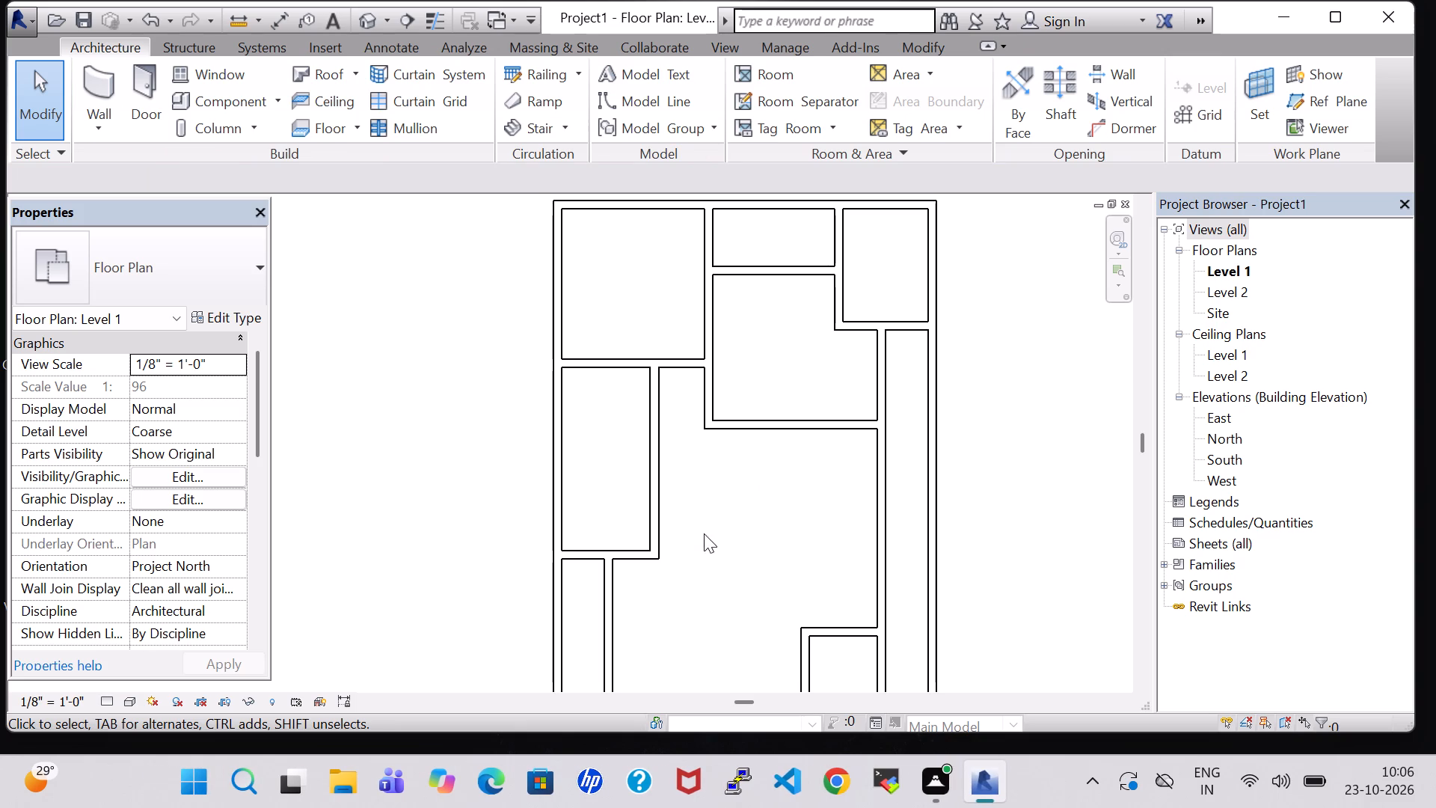
# Nudge the upper-right corner room's left wall to the right until it lines up with the long vertical wall below.
pyautogui.click(844, 247)
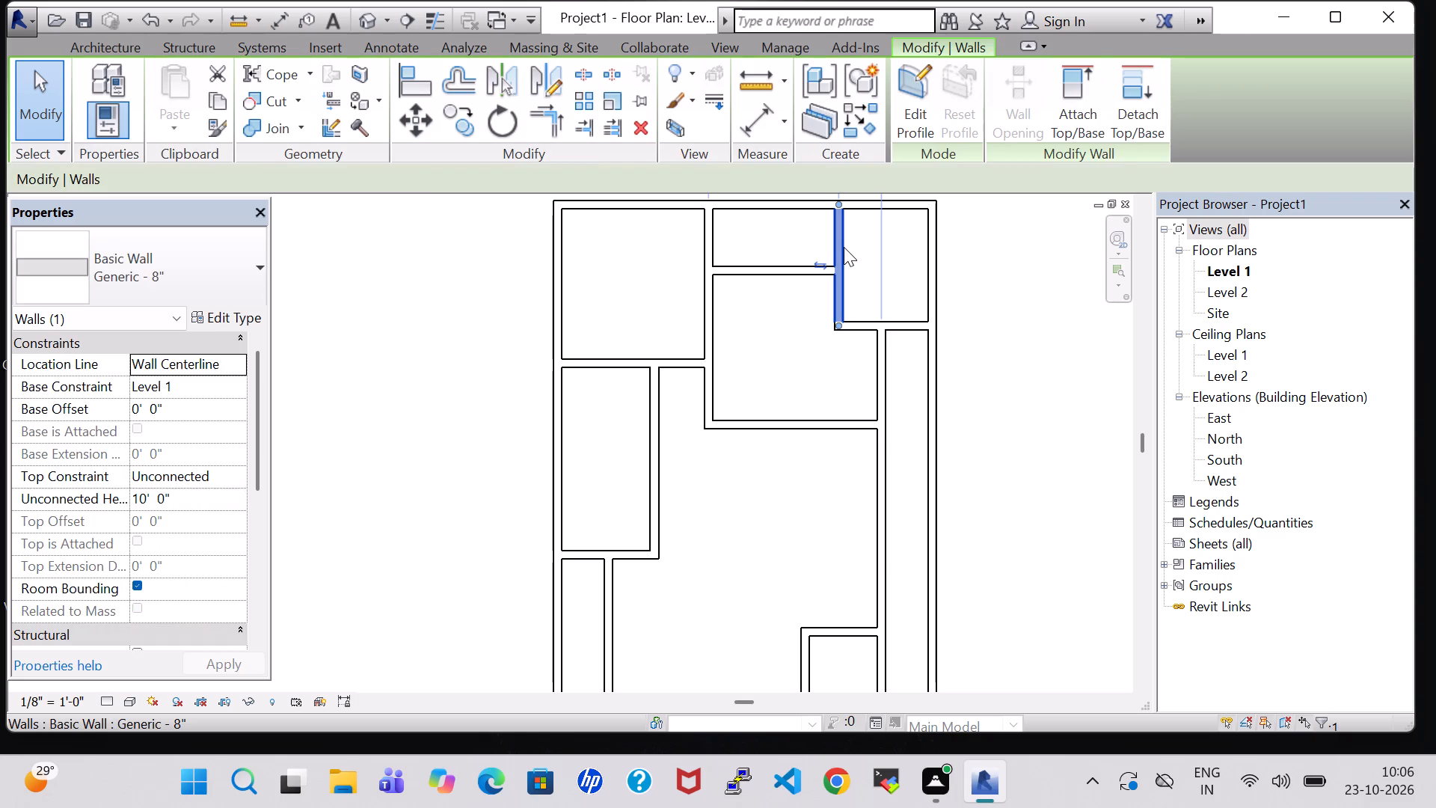
pyautogui.press('Right')
pyautogui.press('Right')
pyautogui.press('Right')
pyautogui.press('Right')
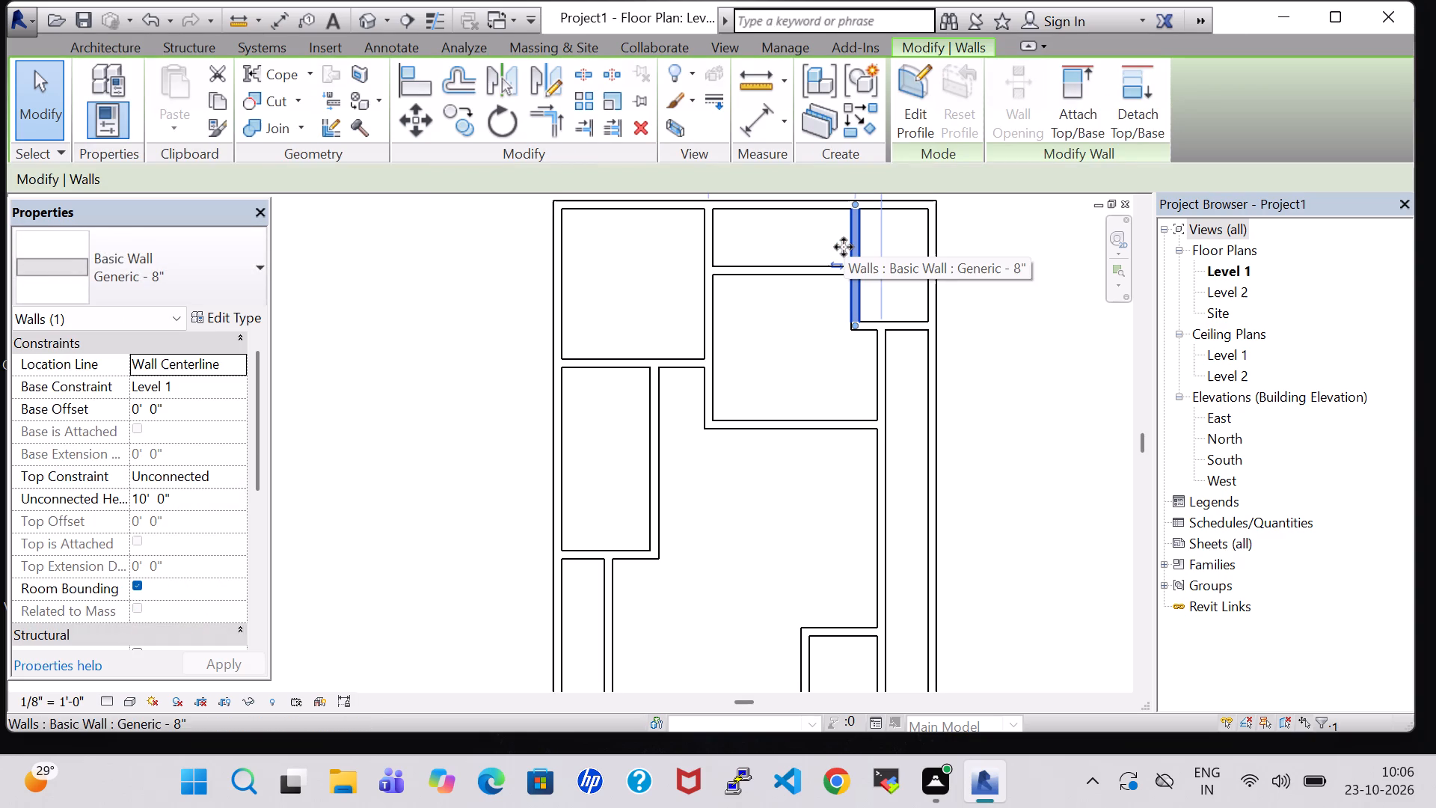
pyautogui.press('Right')
pyautogui.press('Right')
pyautogui.press('Right')
pyautogui.press('Right')
pyautogui.press('Right')
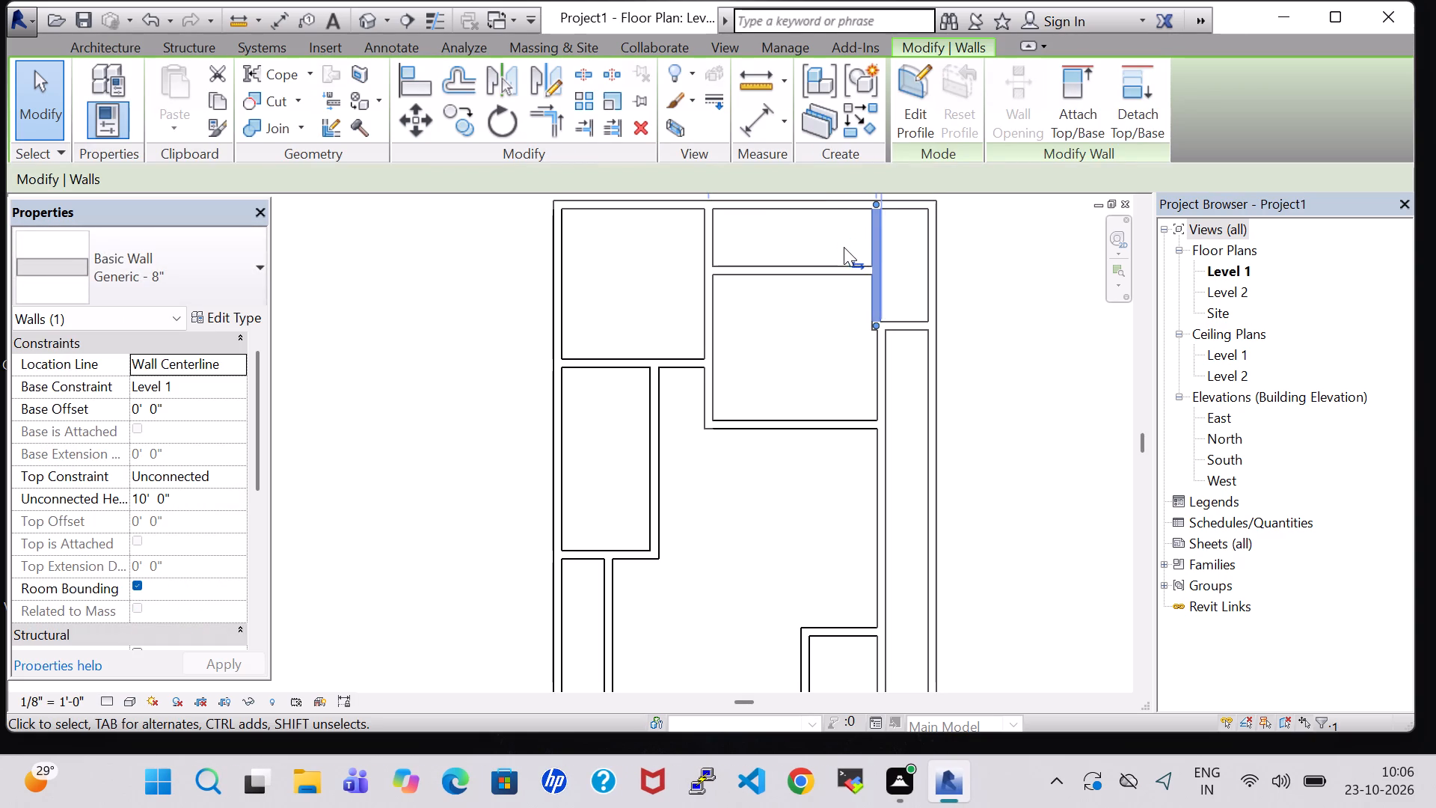
pyautogui.press('Right')
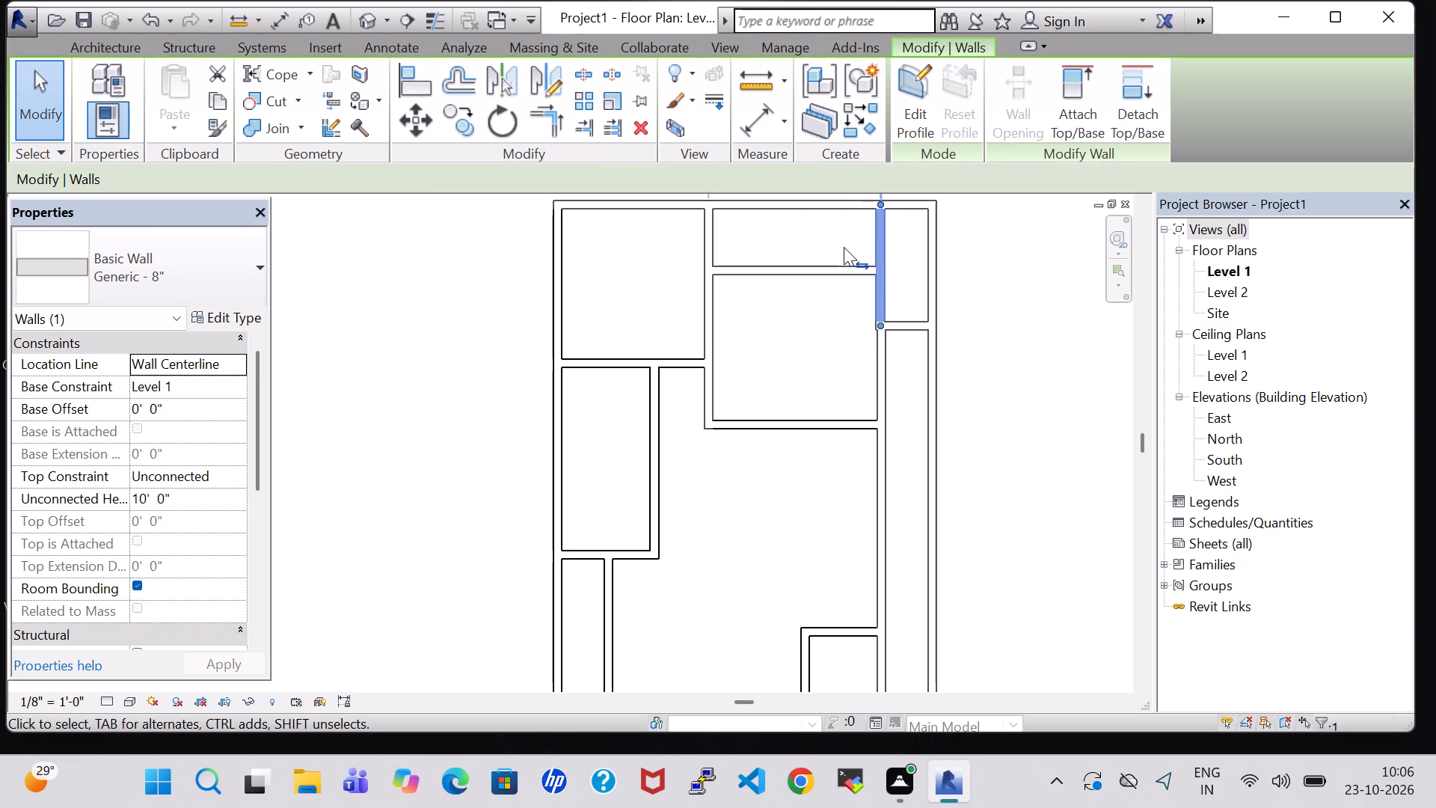
pyautogui.press('Right')
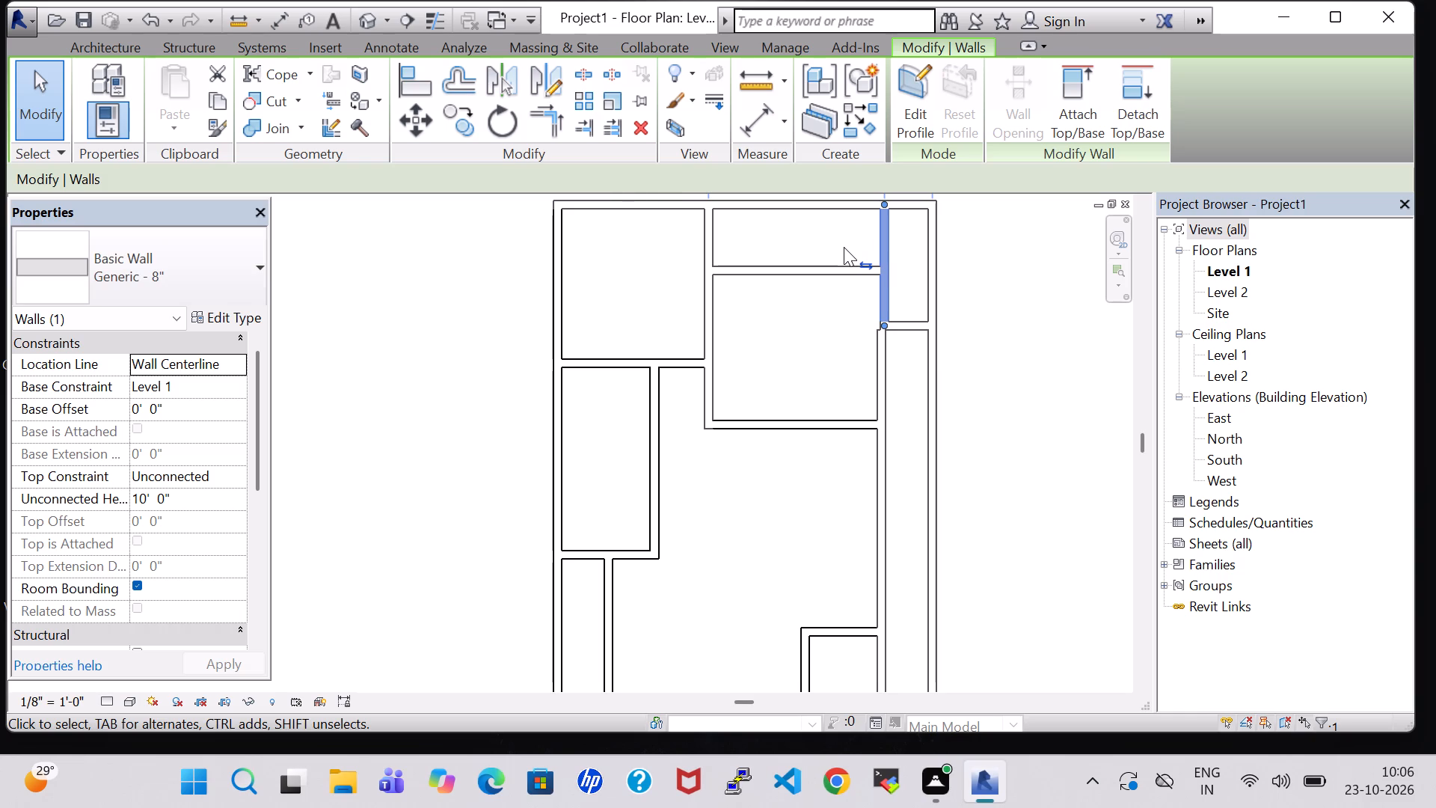
pyautogui.press('Left')
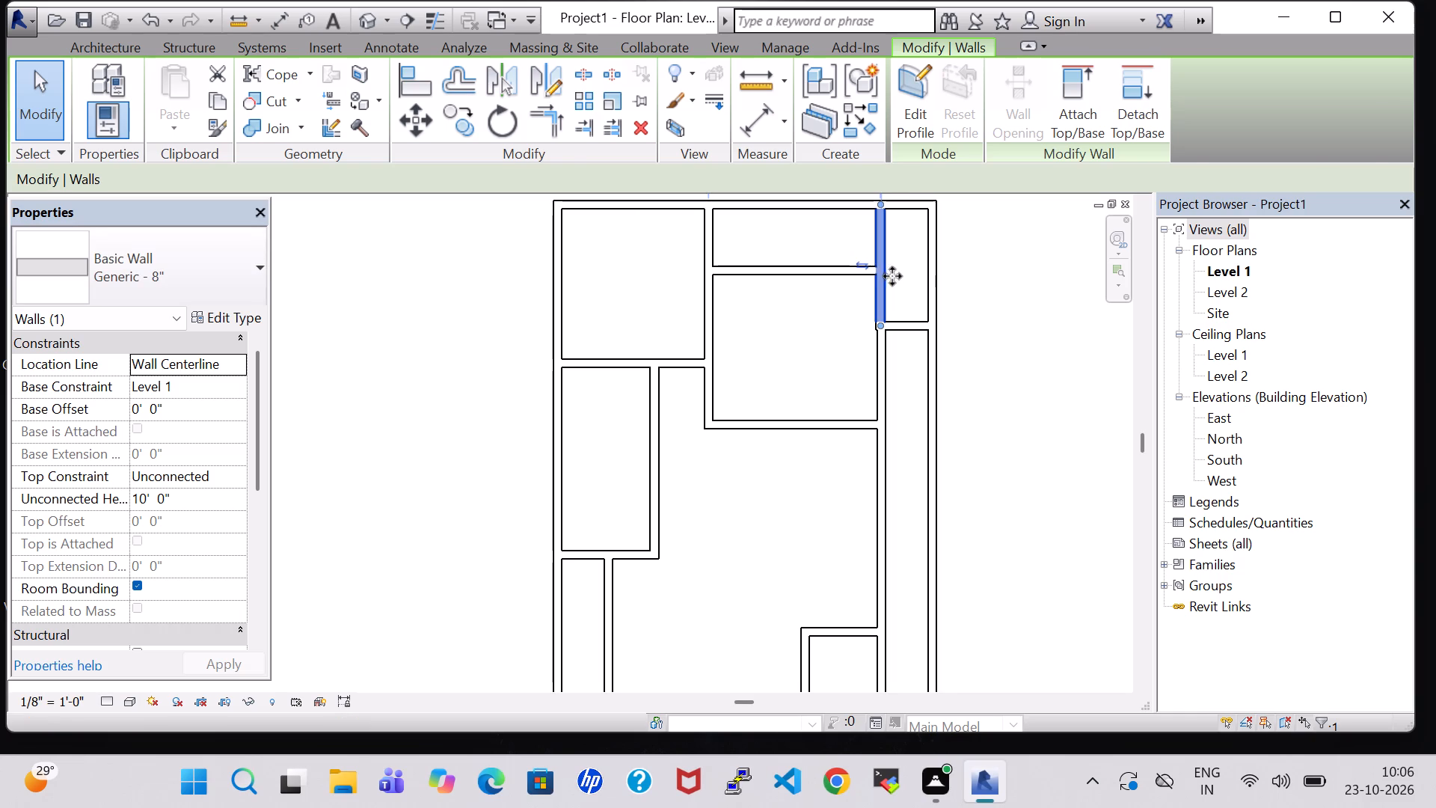
pyautogui.click(998, 302)
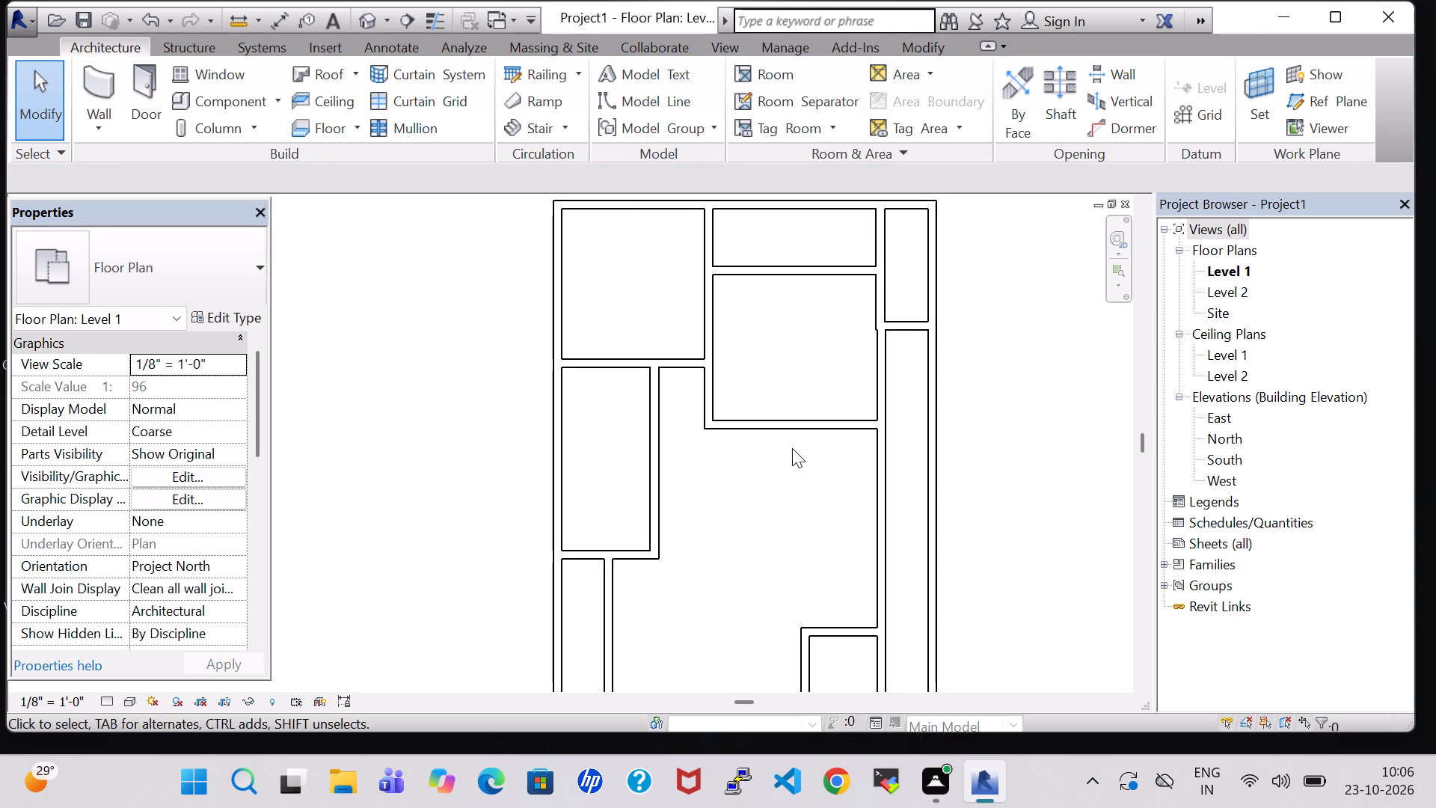
# Nudge the upper middle room's bottom wall down to about 9'-7" below the upper-right corner room's bottom wall.
pyautogui.click(785, 423)
pyautogui.press('Down')
pyautogui.press('Down')
pyautogui.press('Down')
pyautogui.press('Down')
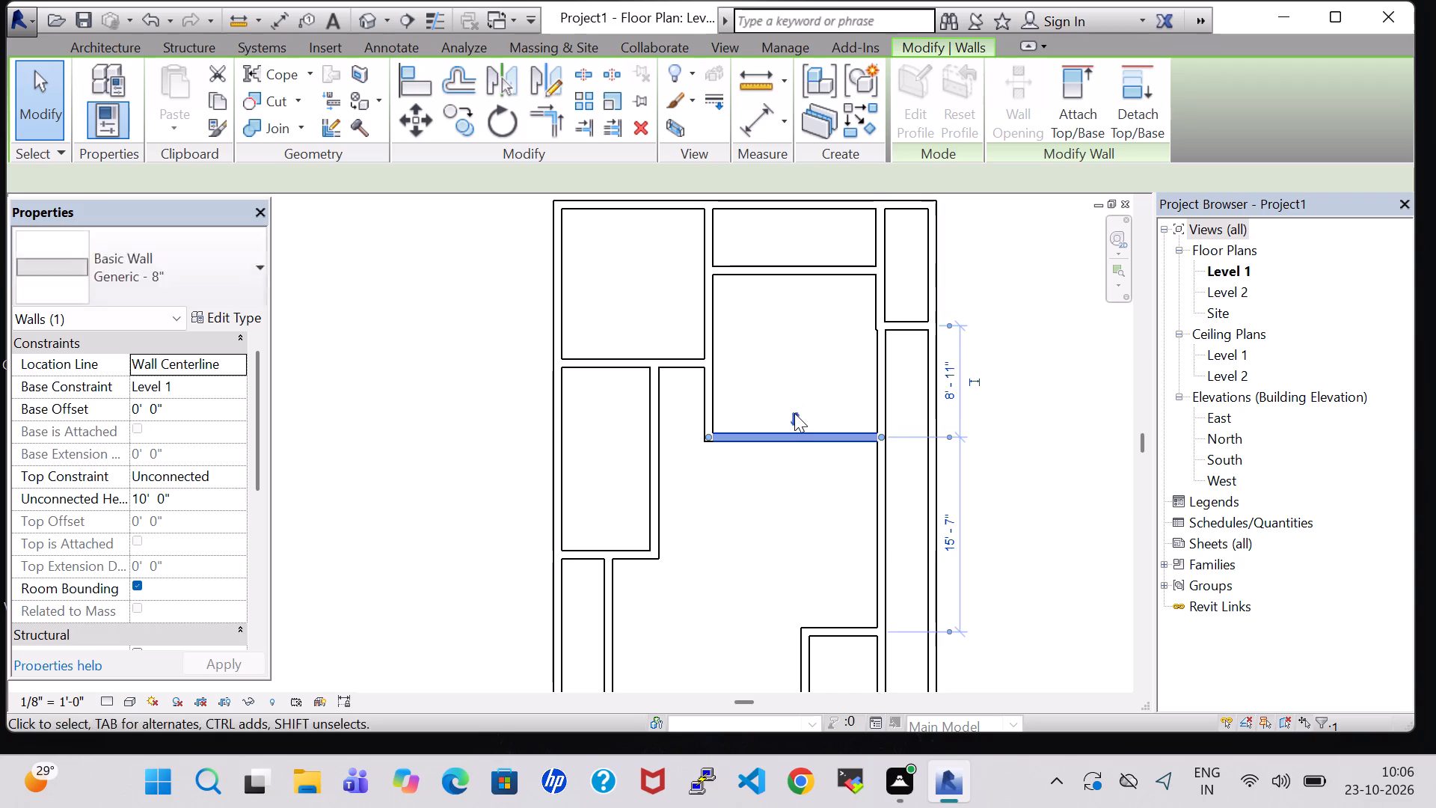
pyautogui.press('Down')
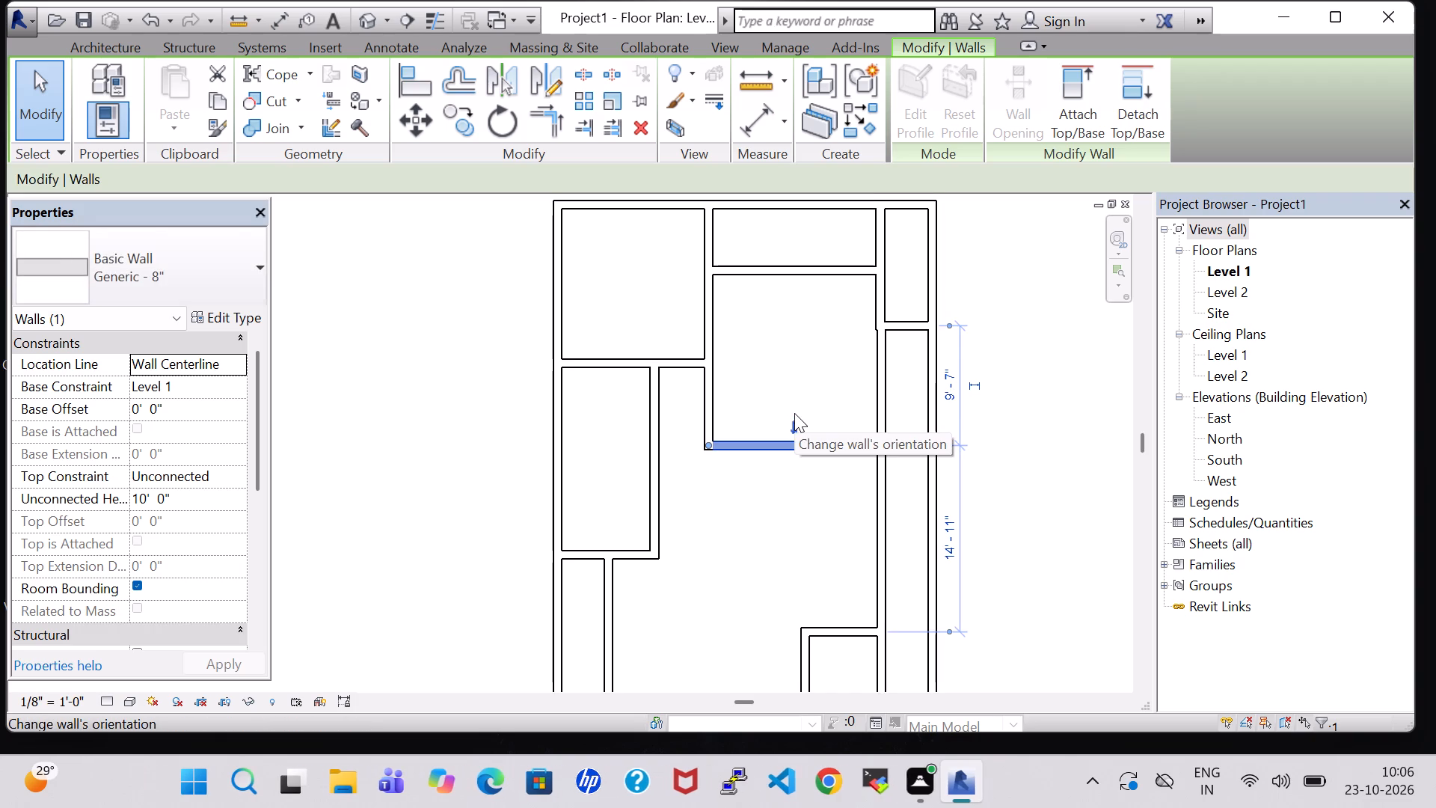
pyautogui.click(796, 548)
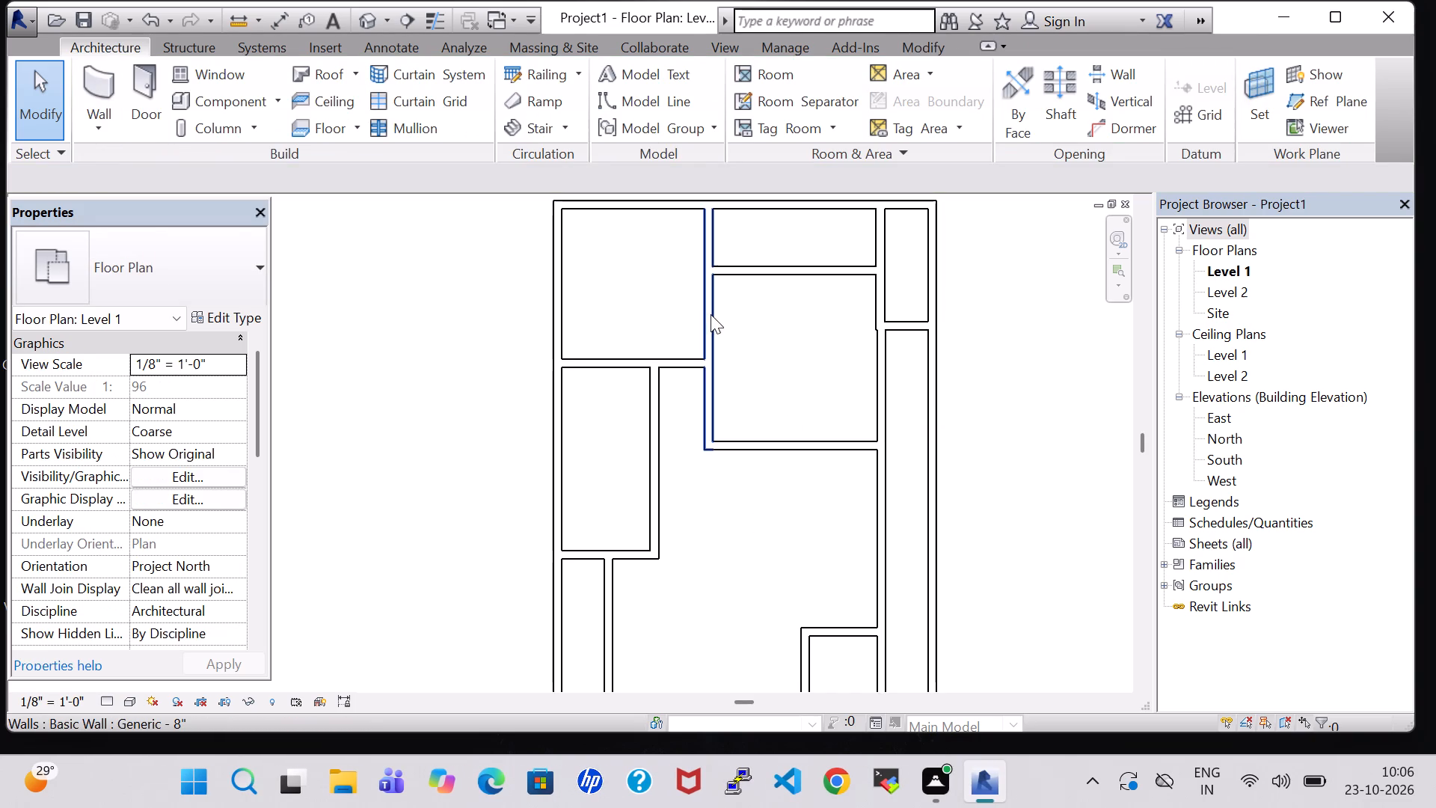
# Nudge the upper-left room's right wall further right to about 12'-9" from the long vertical wall.
pyautogui.click(711, 314)
pyautogui.press('Right')
pyautogui.press('Right')
pyautogui.press('Right')
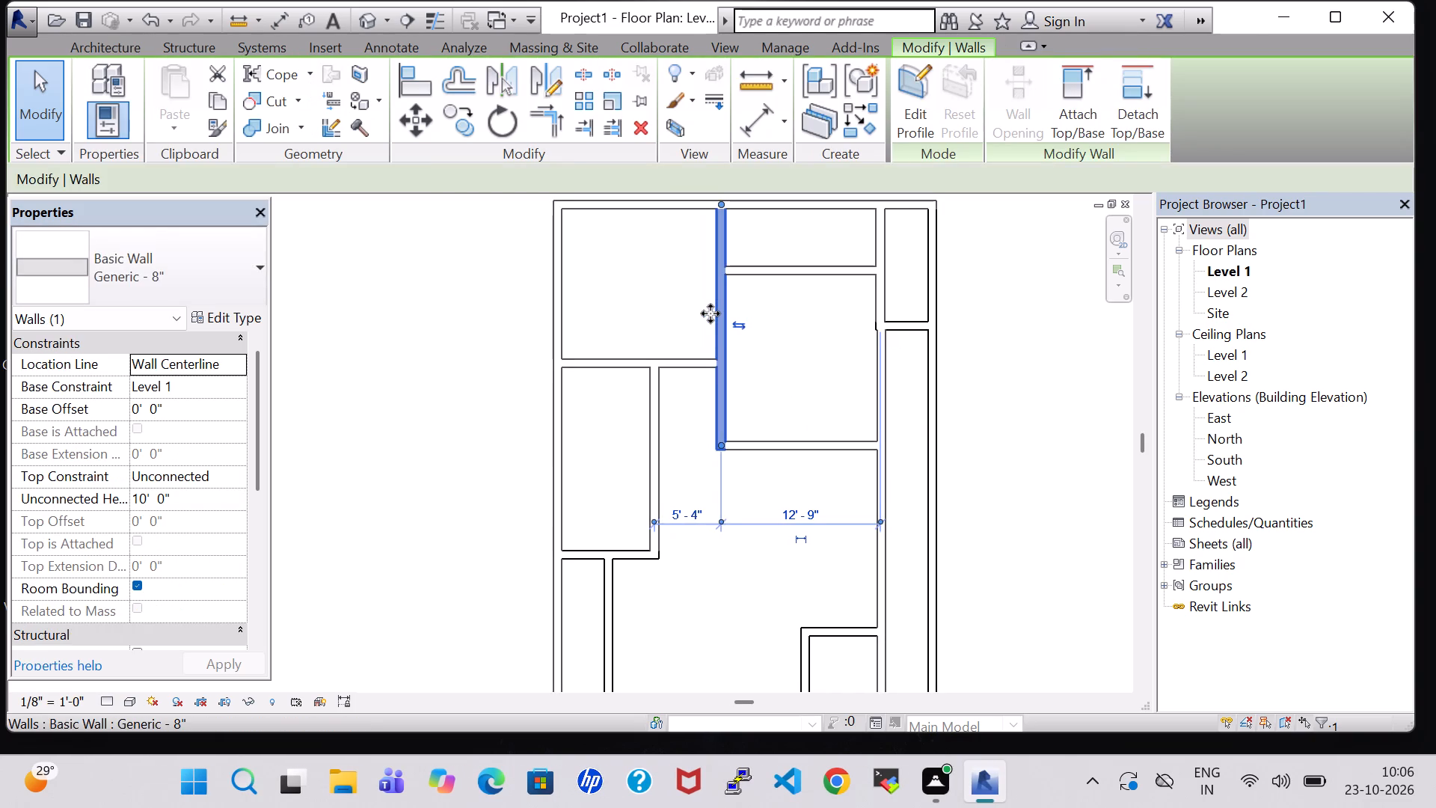
pyautogui.click(694, 587)
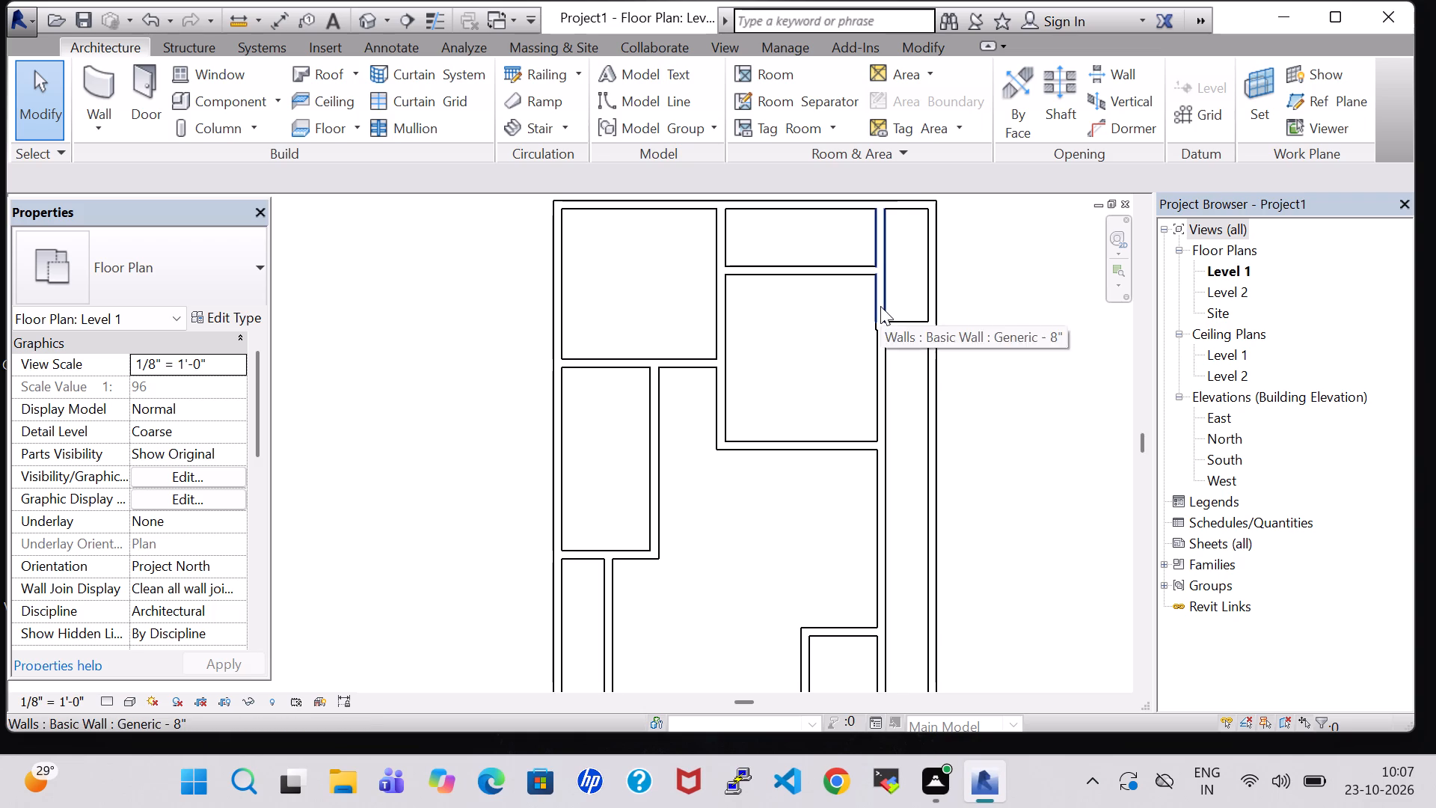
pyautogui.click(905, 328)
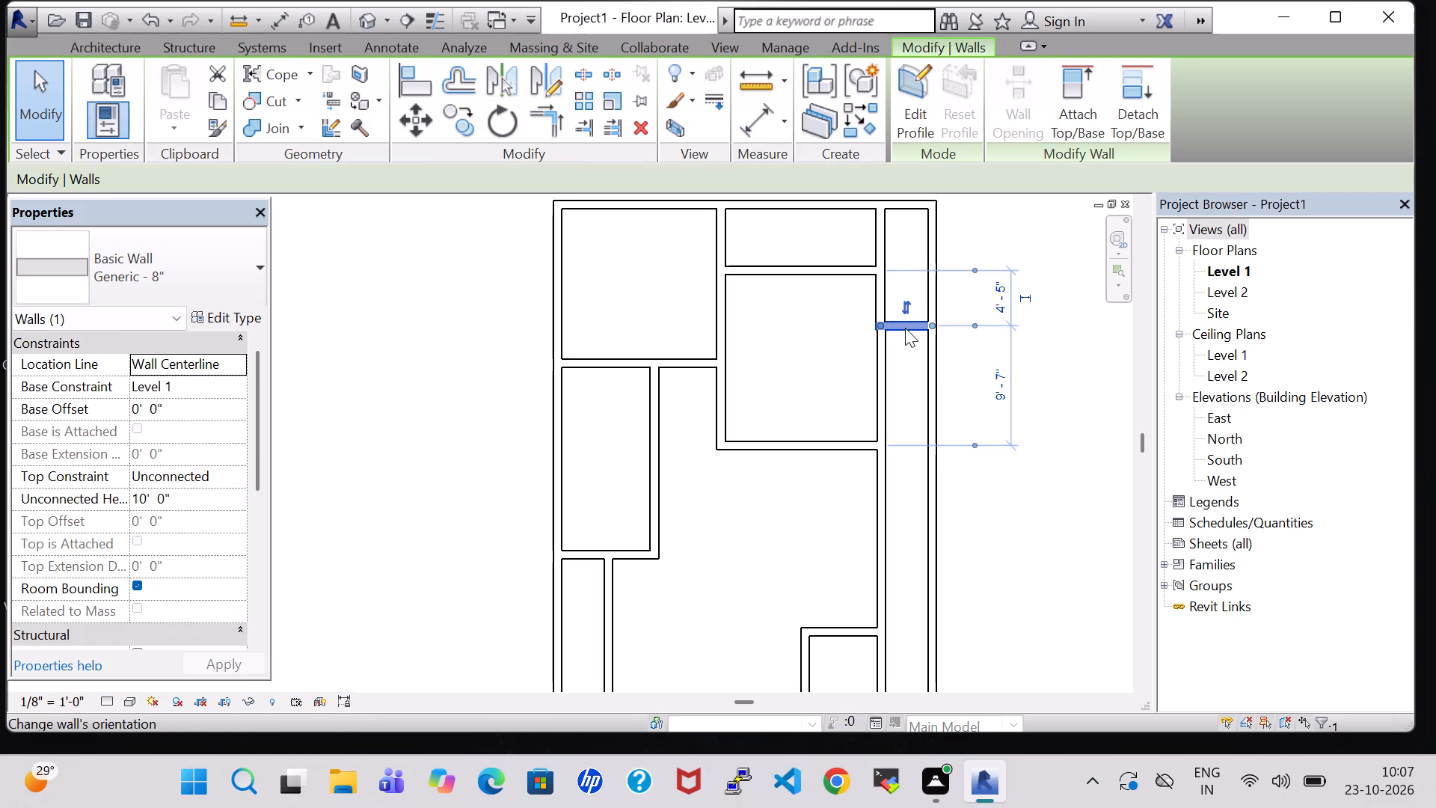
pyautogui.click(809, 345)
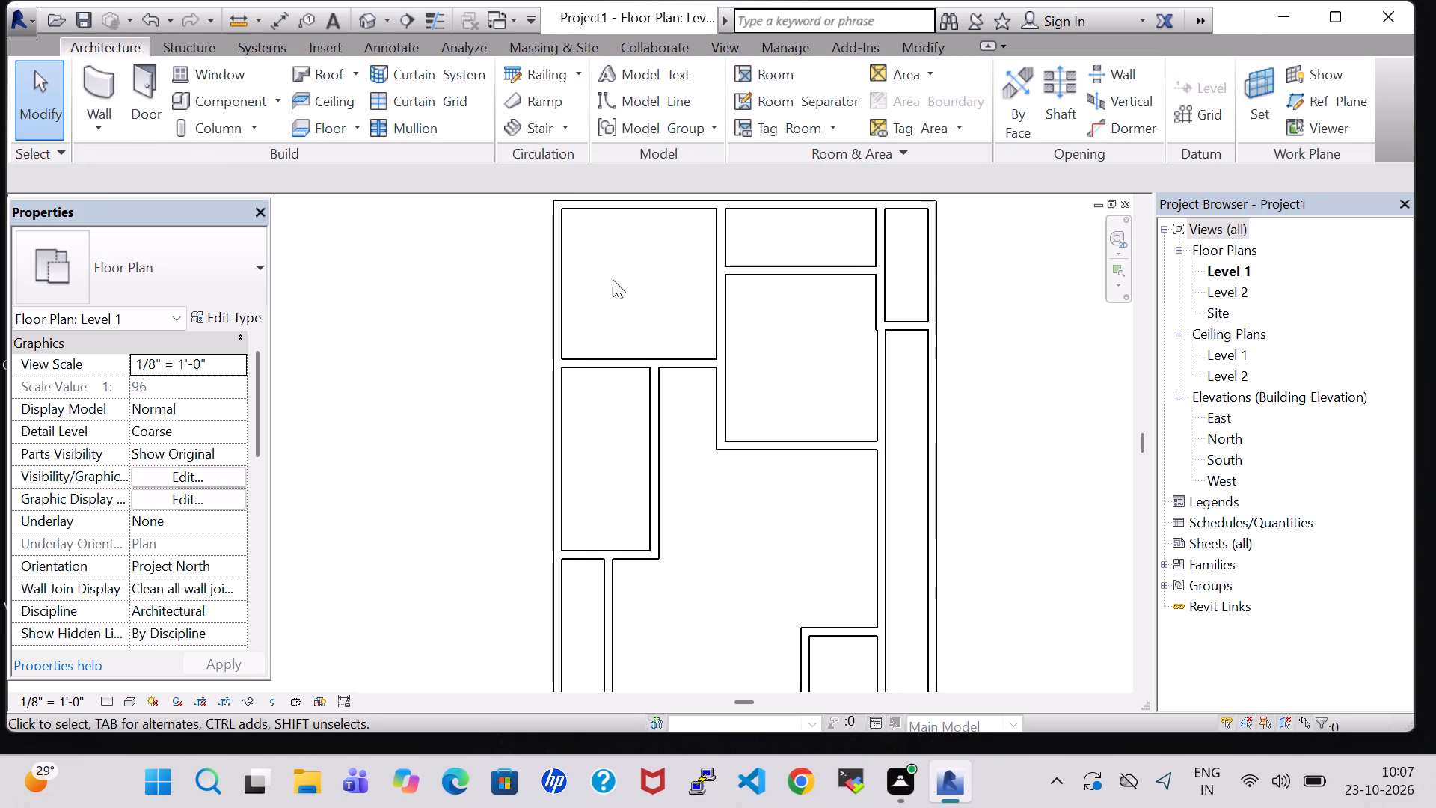
# Draw a wall about 4'-1" long continuing the upper middle room's bottom wall across to the right exterior wall.
pyautogui.click(94, 91)
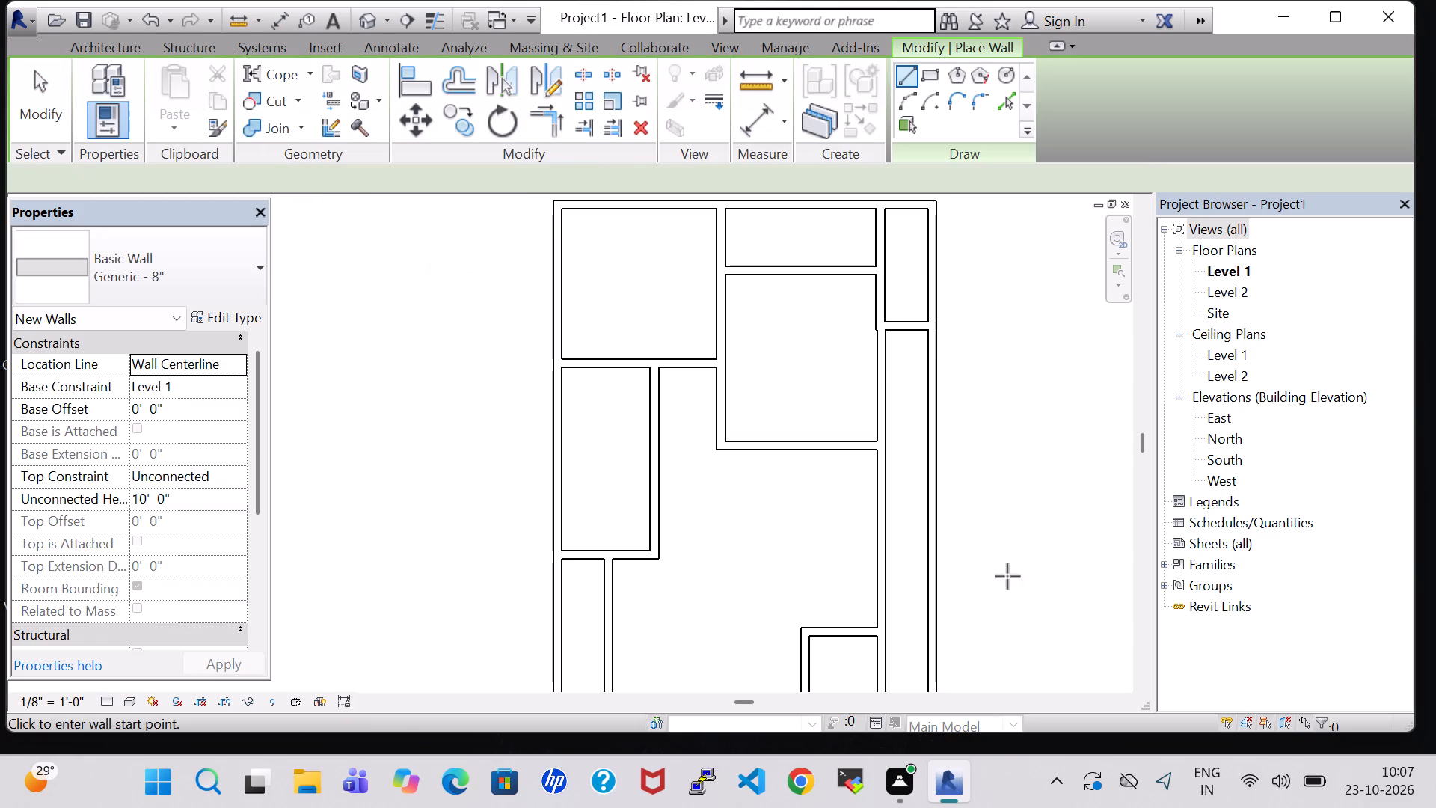
pyautogui.click(878, 449)
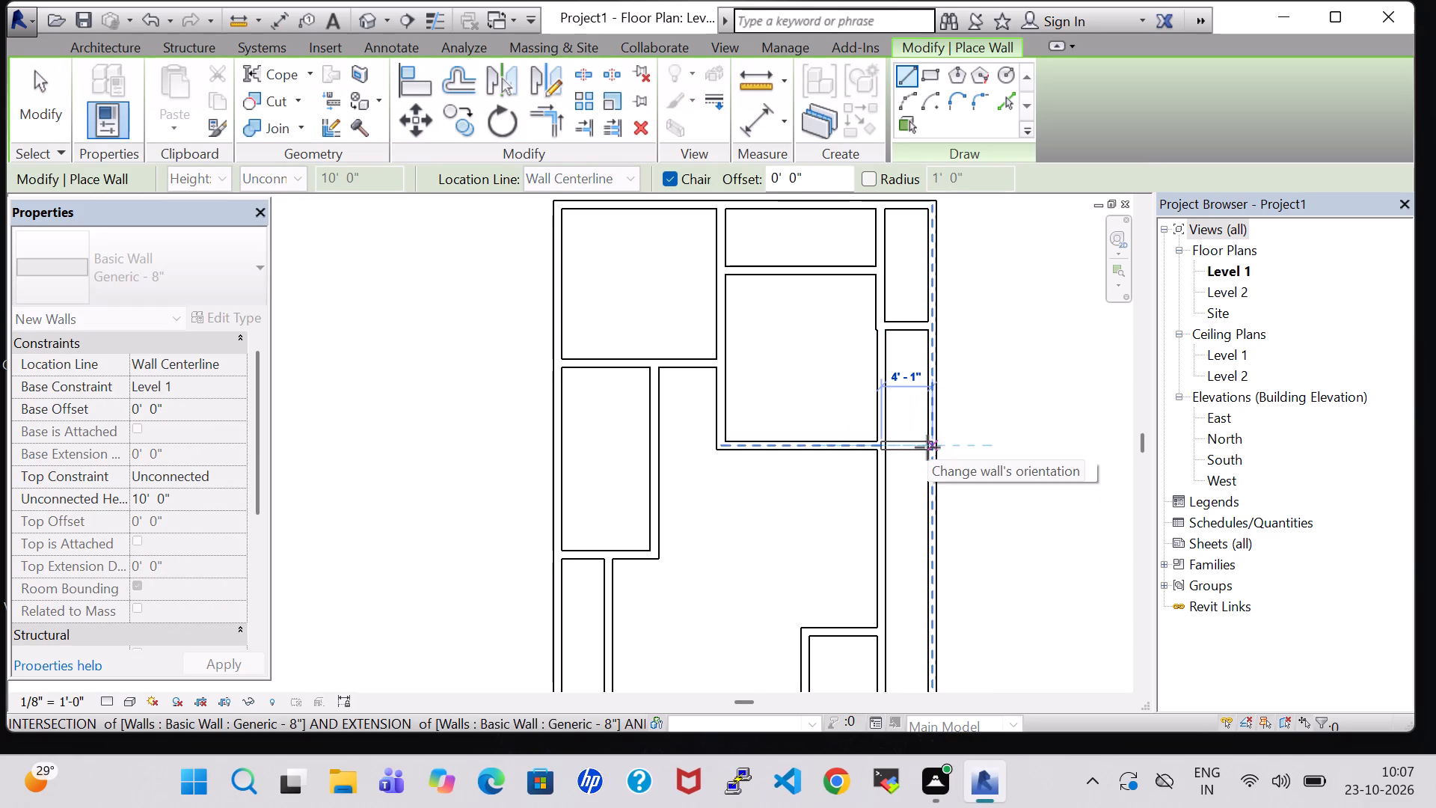
pyautogui.click(927, 447)
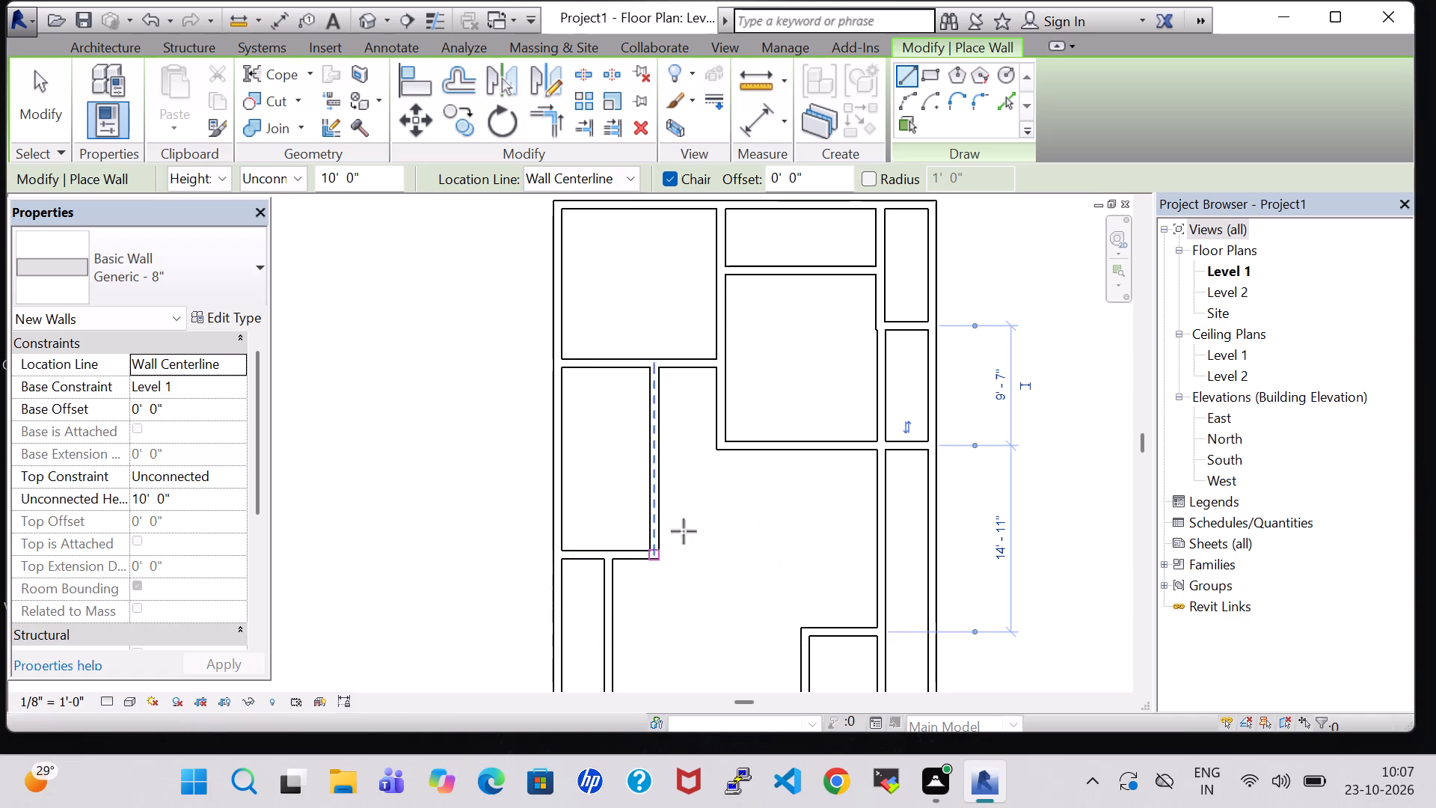
# Enclose a small space with a wall about 3'-8" down from the upper middle room's bottom wall midpoint, and across to the long vertical wall.
pyautogui.click(804, 453)
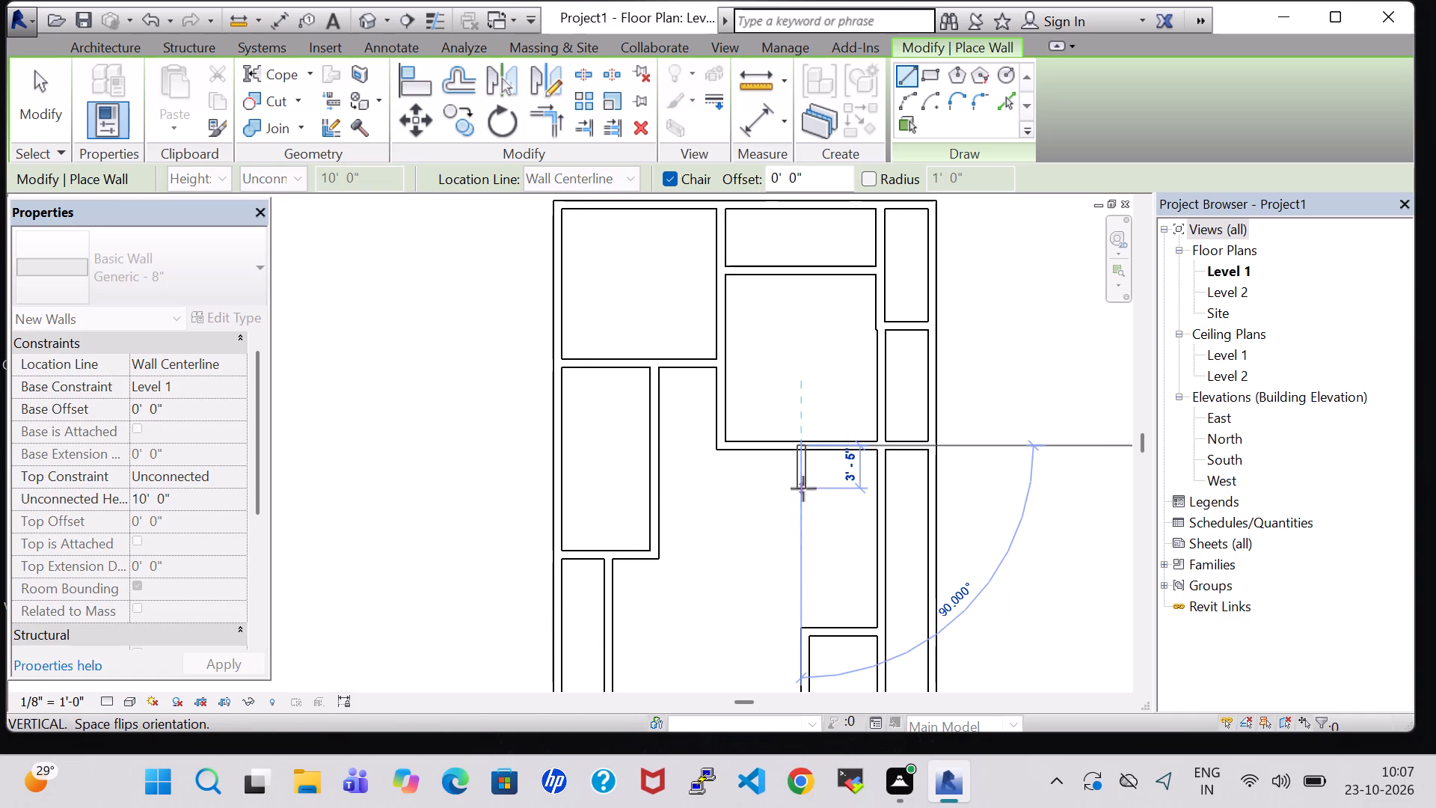
pyautogui.click(803, 492)
pyautogui.click(877, 484)
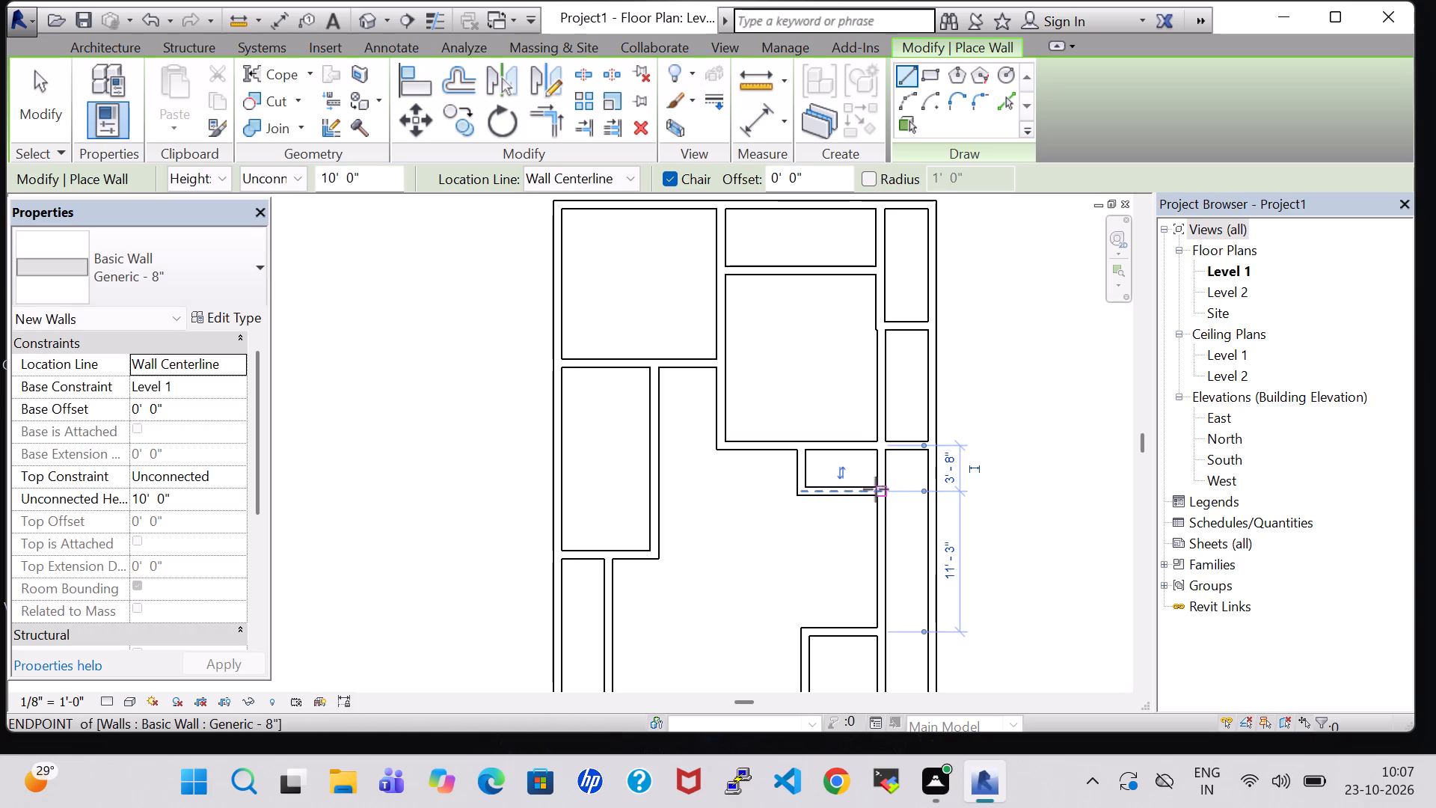
# Nudge the right wall of the room below the upper-left room rightward to about 10'-1" from the left exterior wall.
pyautogui.scroll(-3, 643, 552)
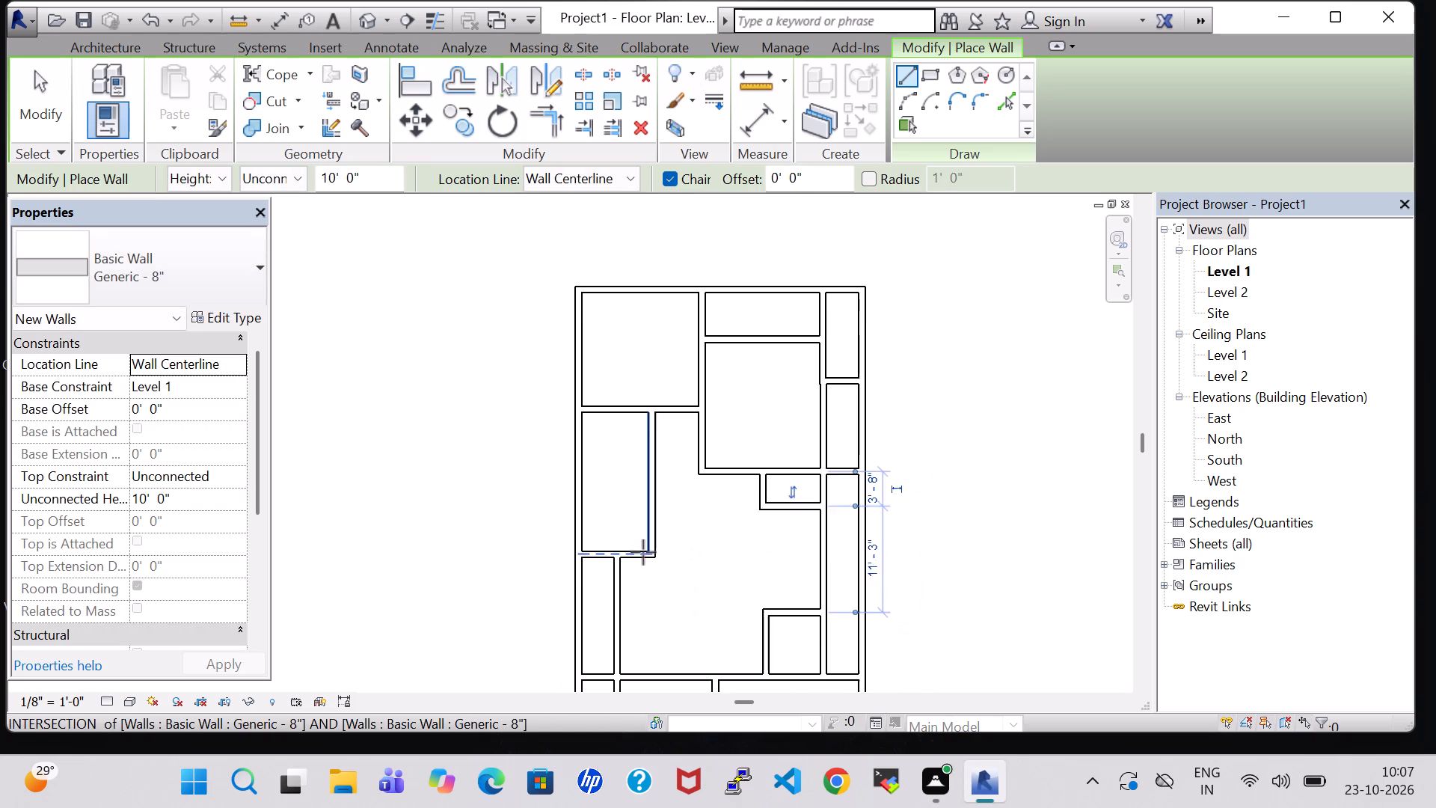
pyautogui.press('Escape')
pyautogui.press('Escape')
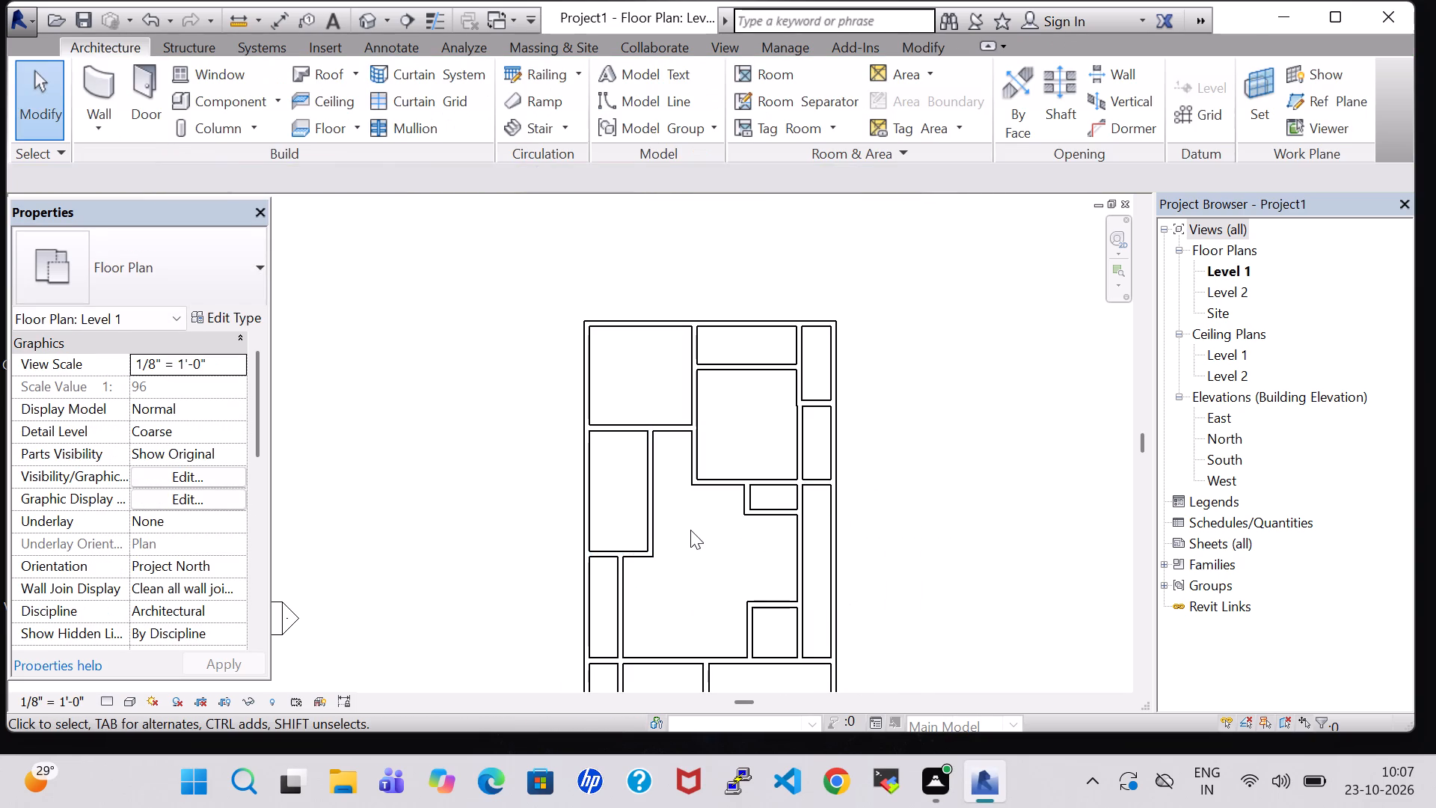
pyautogui.click(650, 524)
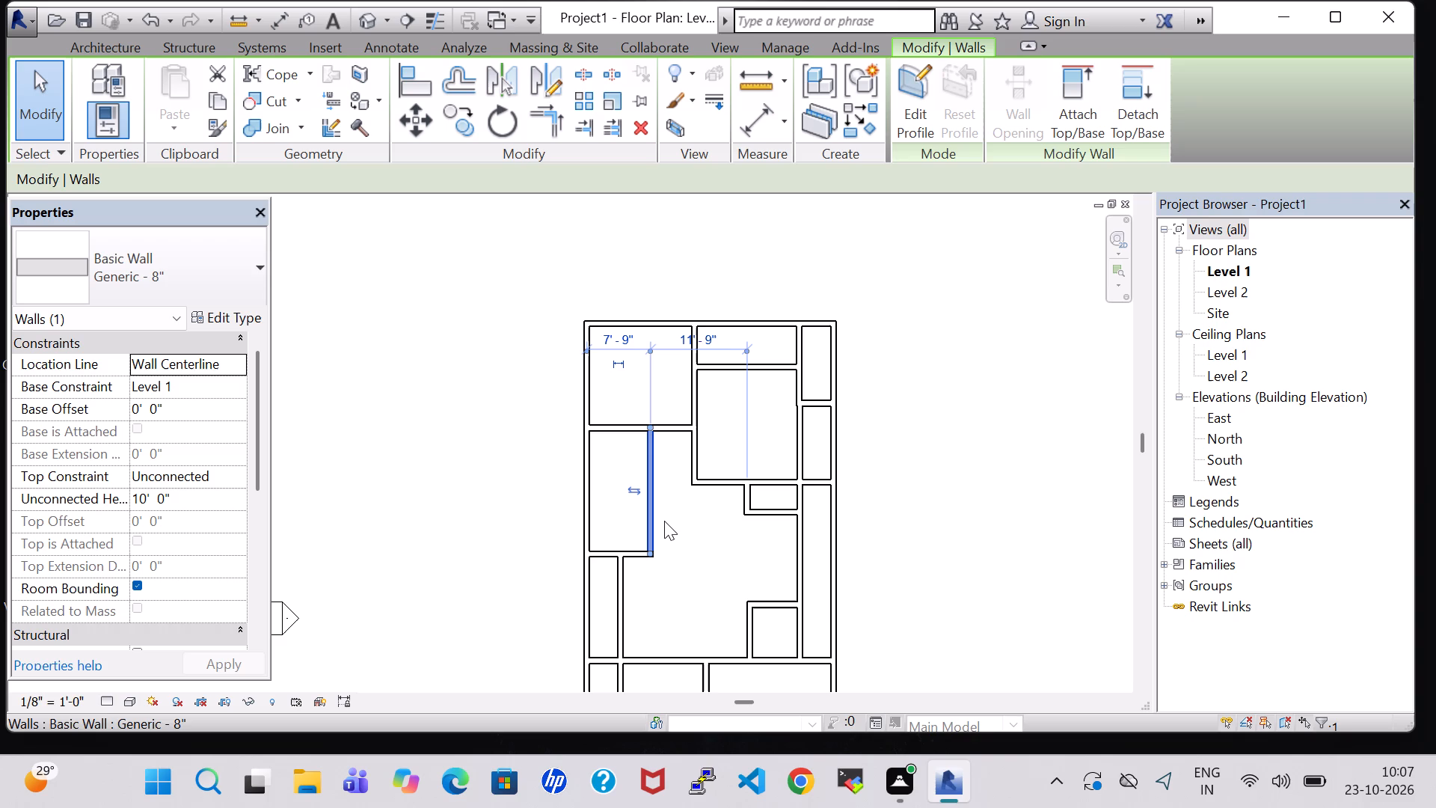
pyautogui.press('Right')
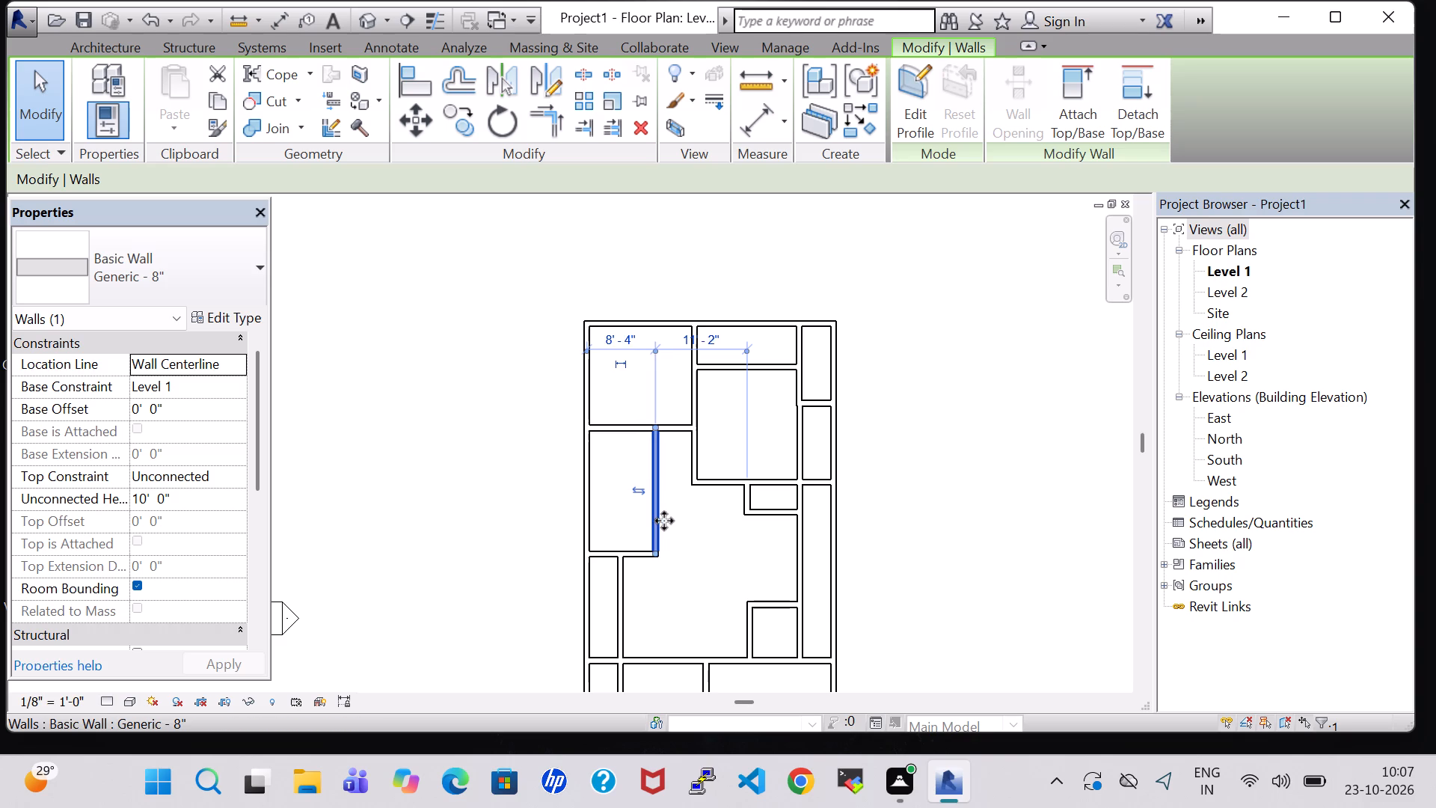
pyautogui.press('Right')
pyautogui.press('Right')
pyautogui.press('Right')
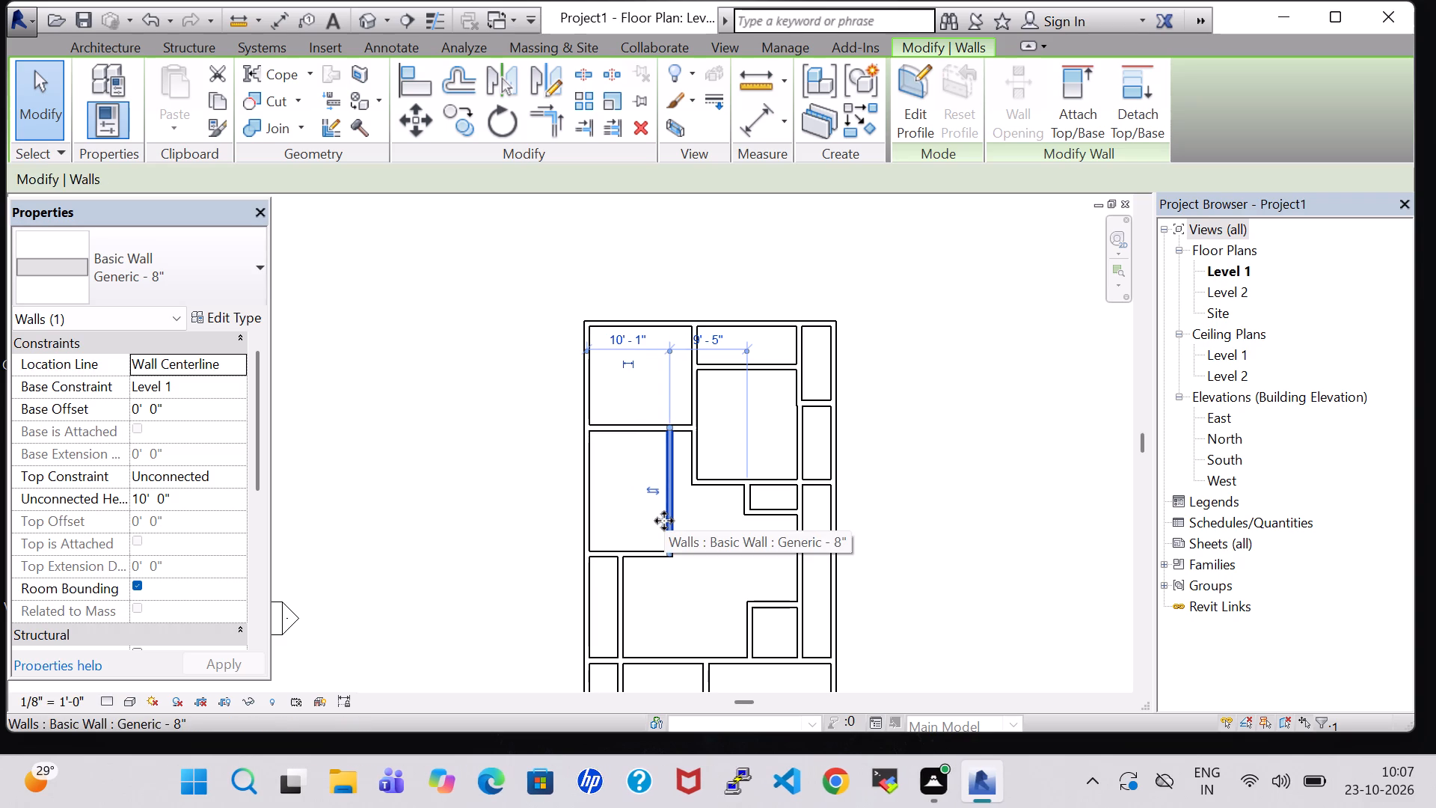
pyautogui.click(945, 529)
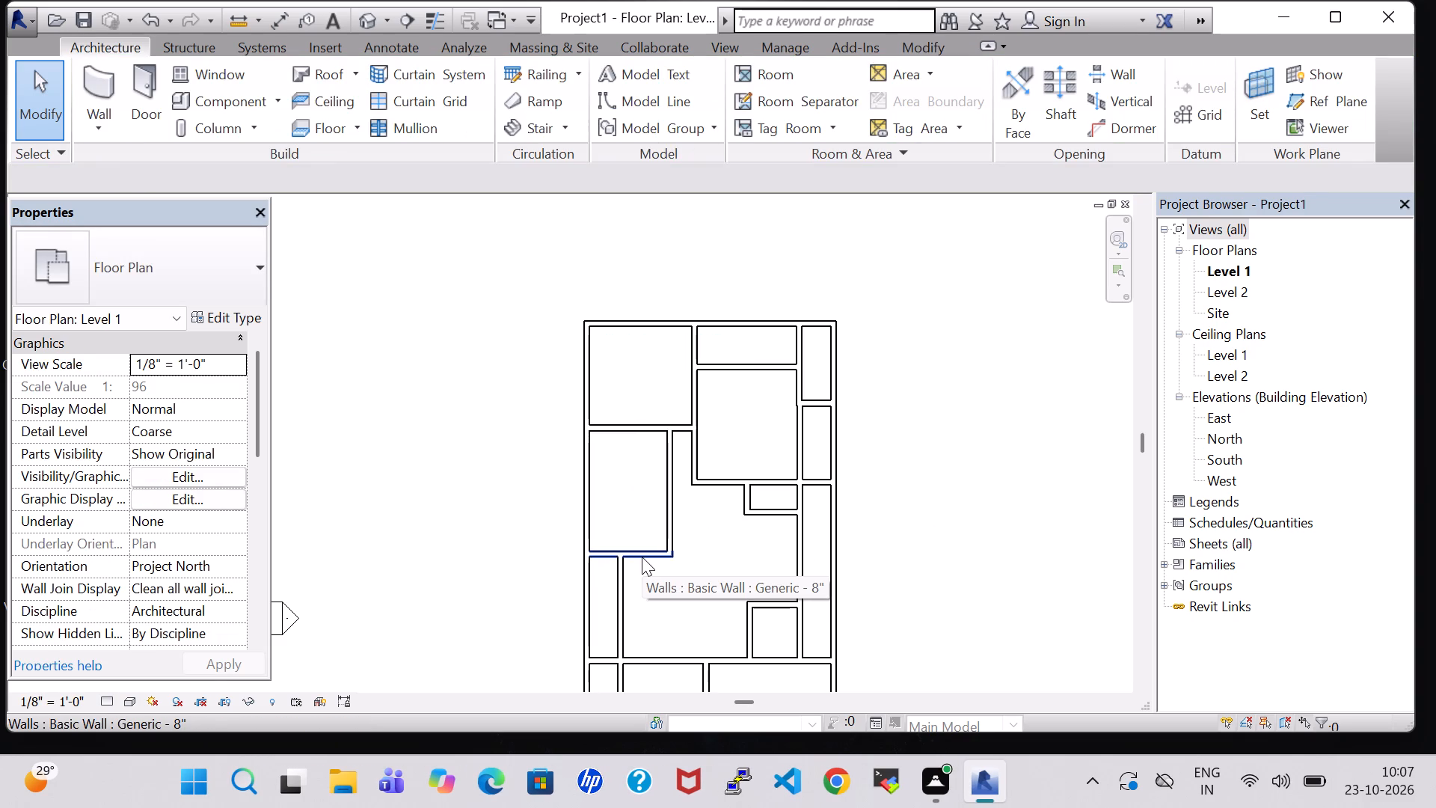
# Nudge the wall between the upper-left and upper middle rooms rightward to about 10'-5" from the long vertical wall.
pyautogui.moveTo(924, 548); pyautogui.dragTo(934, 496, button='middle')
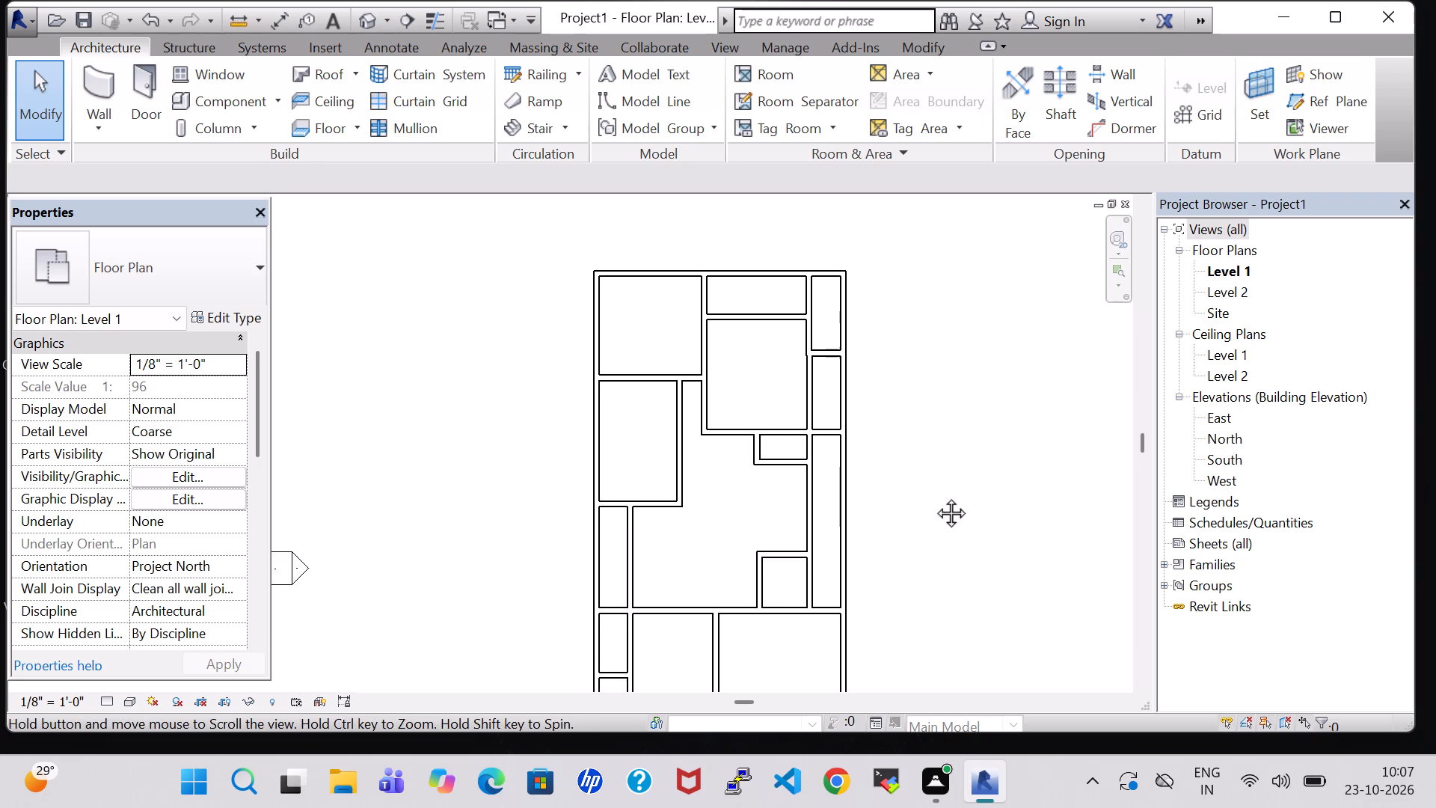
pyautogui.click(712, 400)
pyautogui.press('Right')
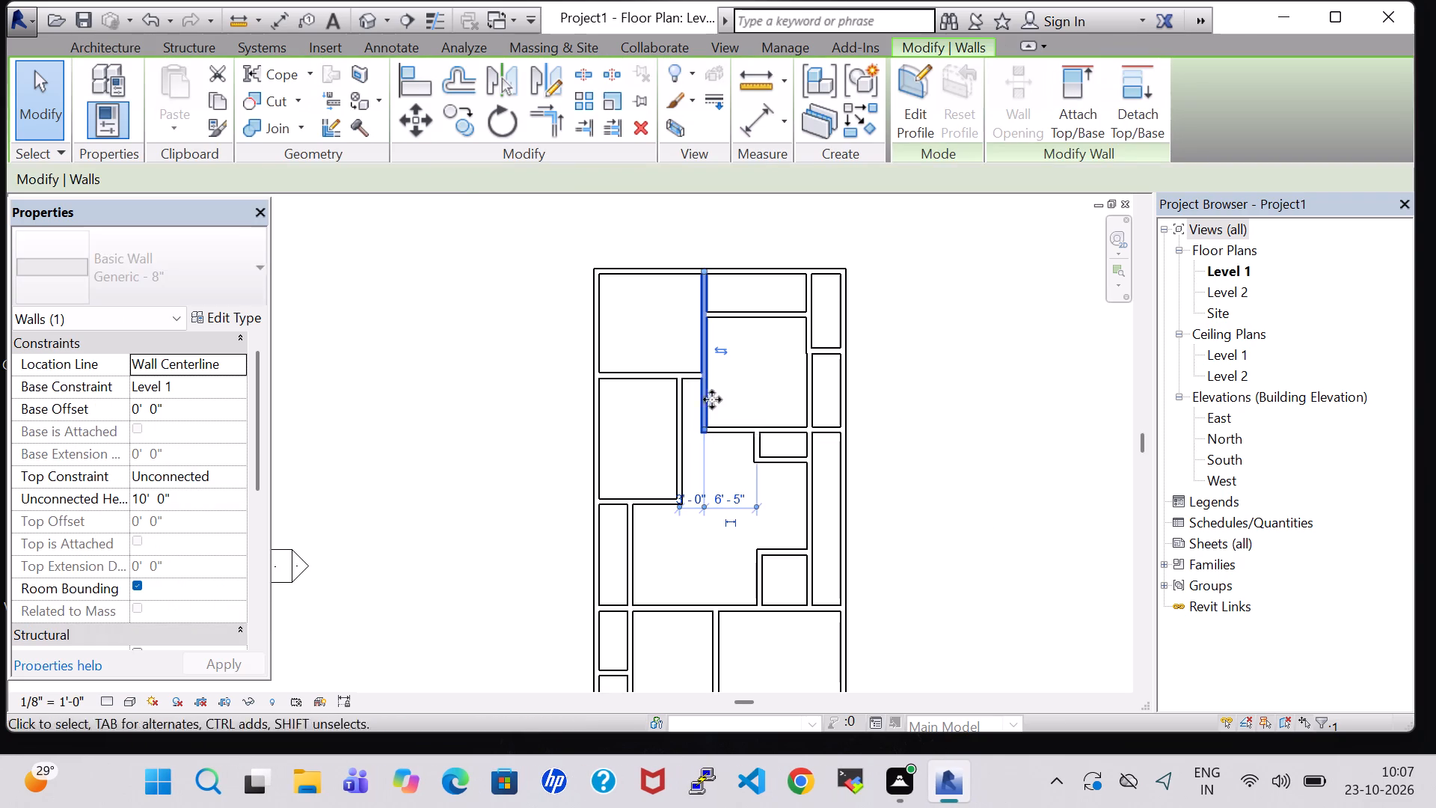
pyautogui.press('Right')
pyautogui.press('Right')
pyautogui.press('Right')
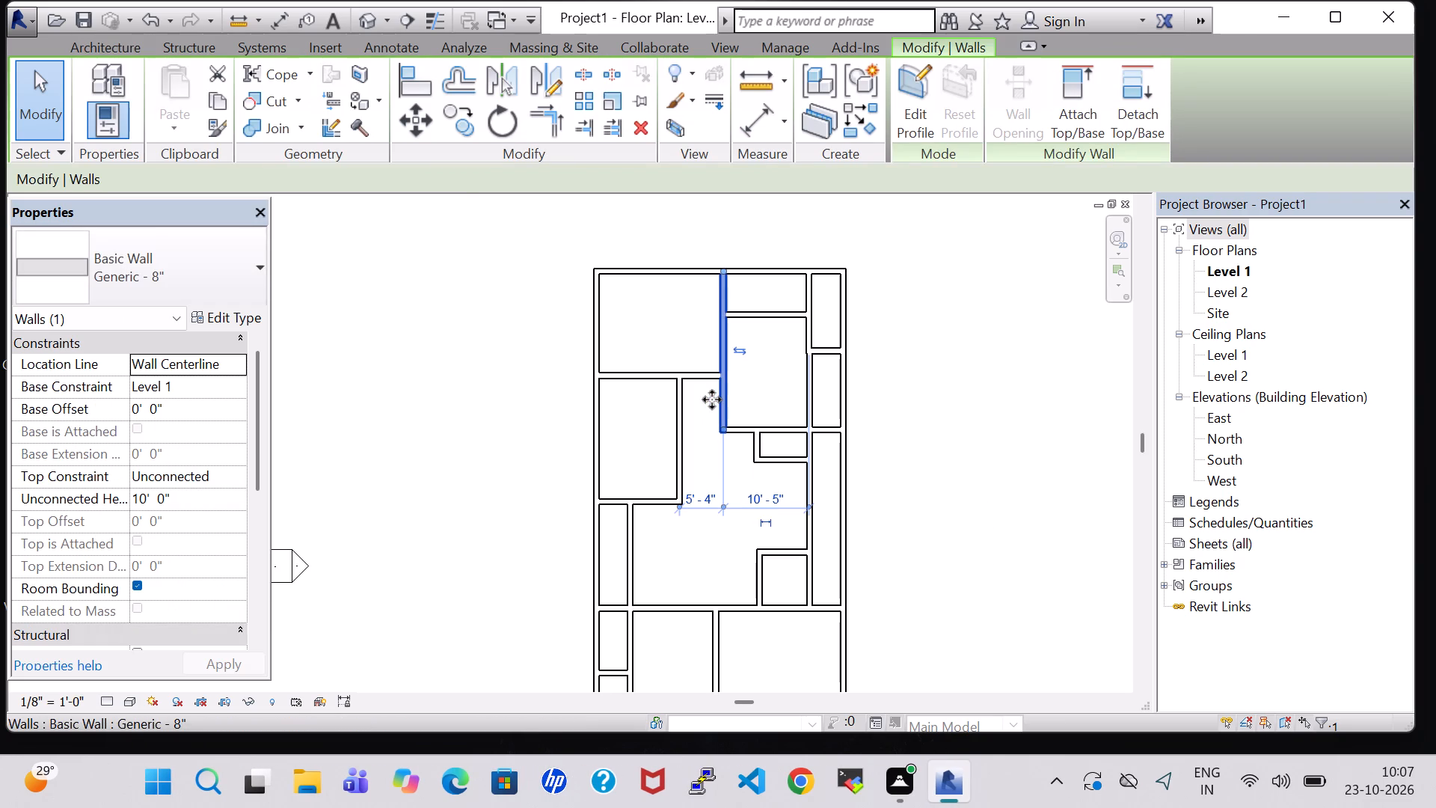
pyautogui.click(939, 408)
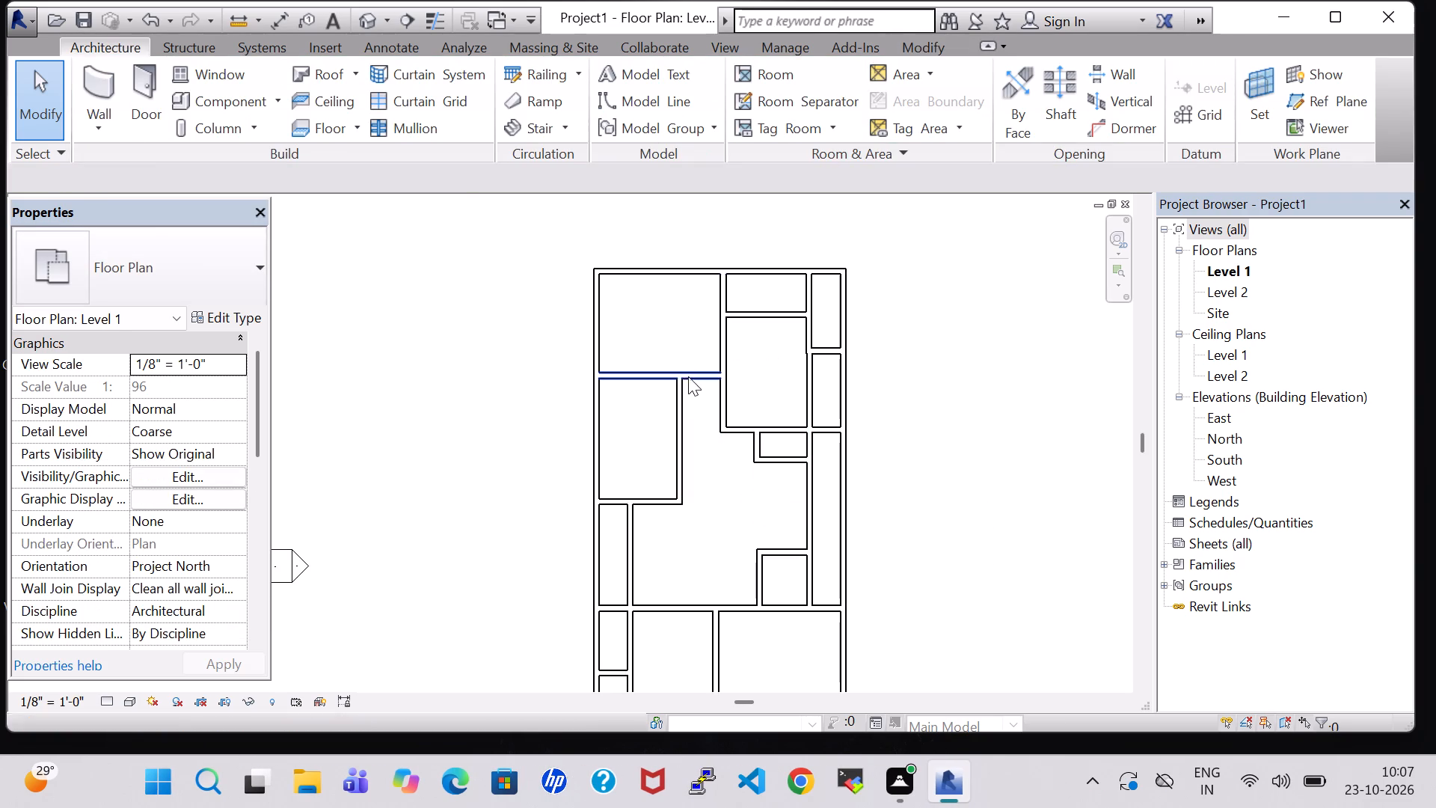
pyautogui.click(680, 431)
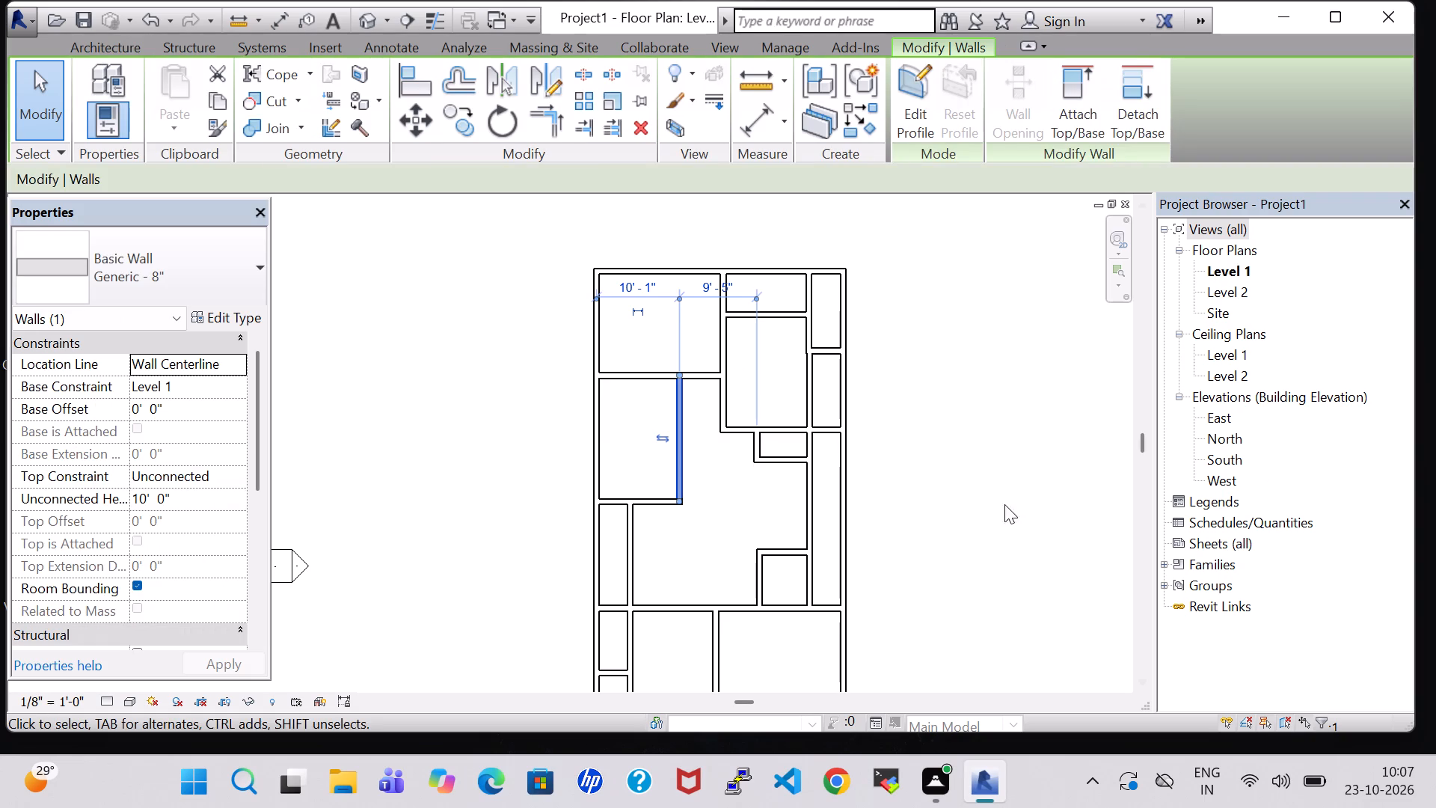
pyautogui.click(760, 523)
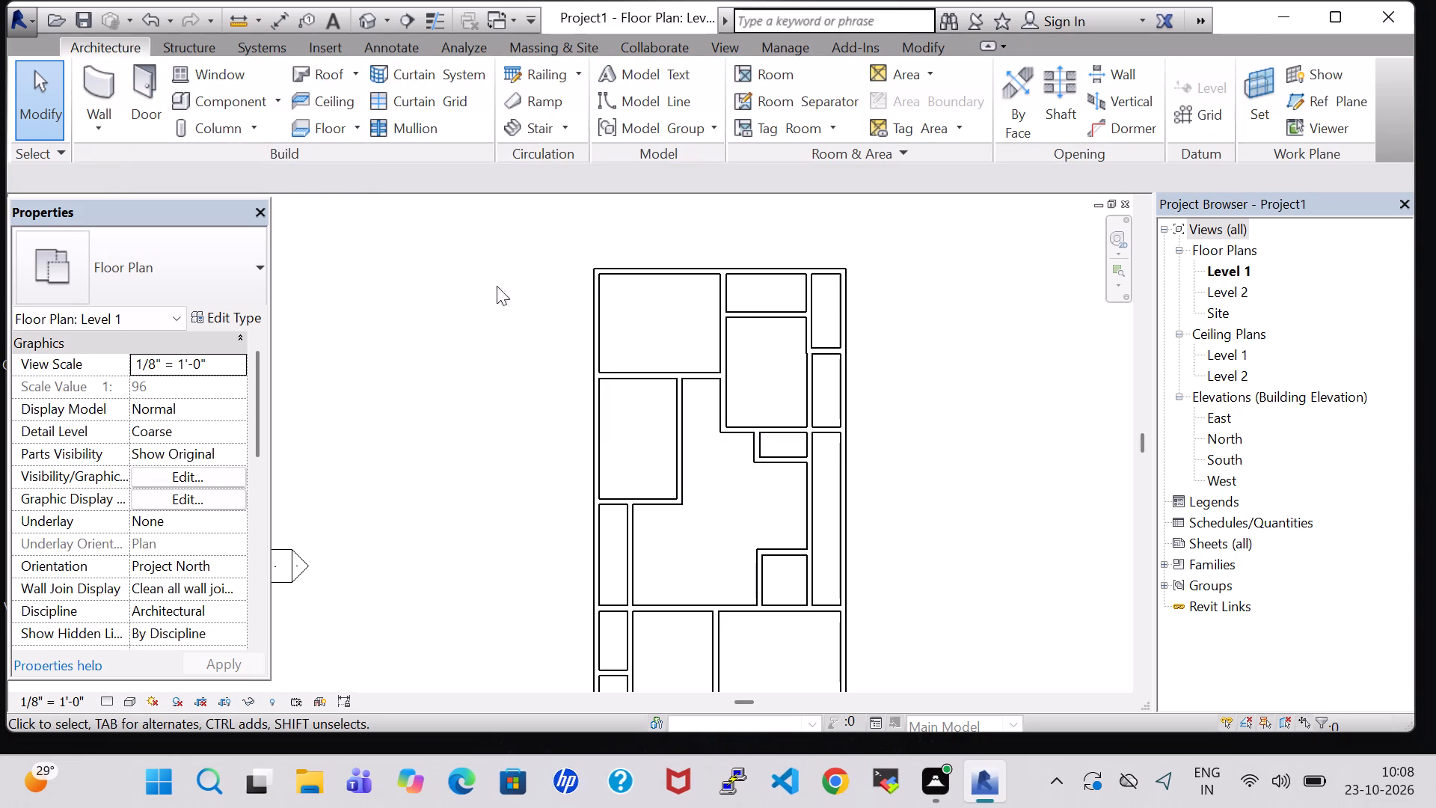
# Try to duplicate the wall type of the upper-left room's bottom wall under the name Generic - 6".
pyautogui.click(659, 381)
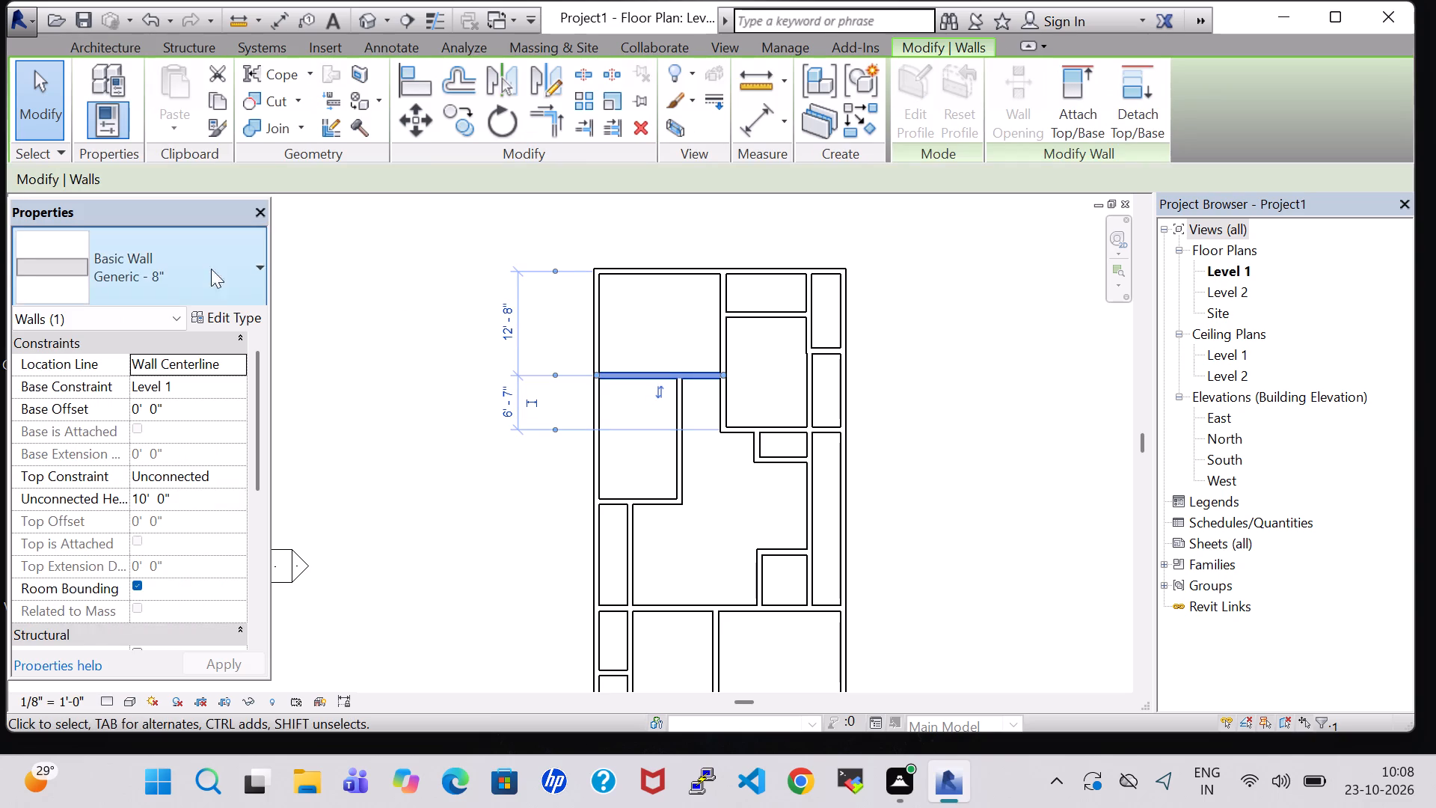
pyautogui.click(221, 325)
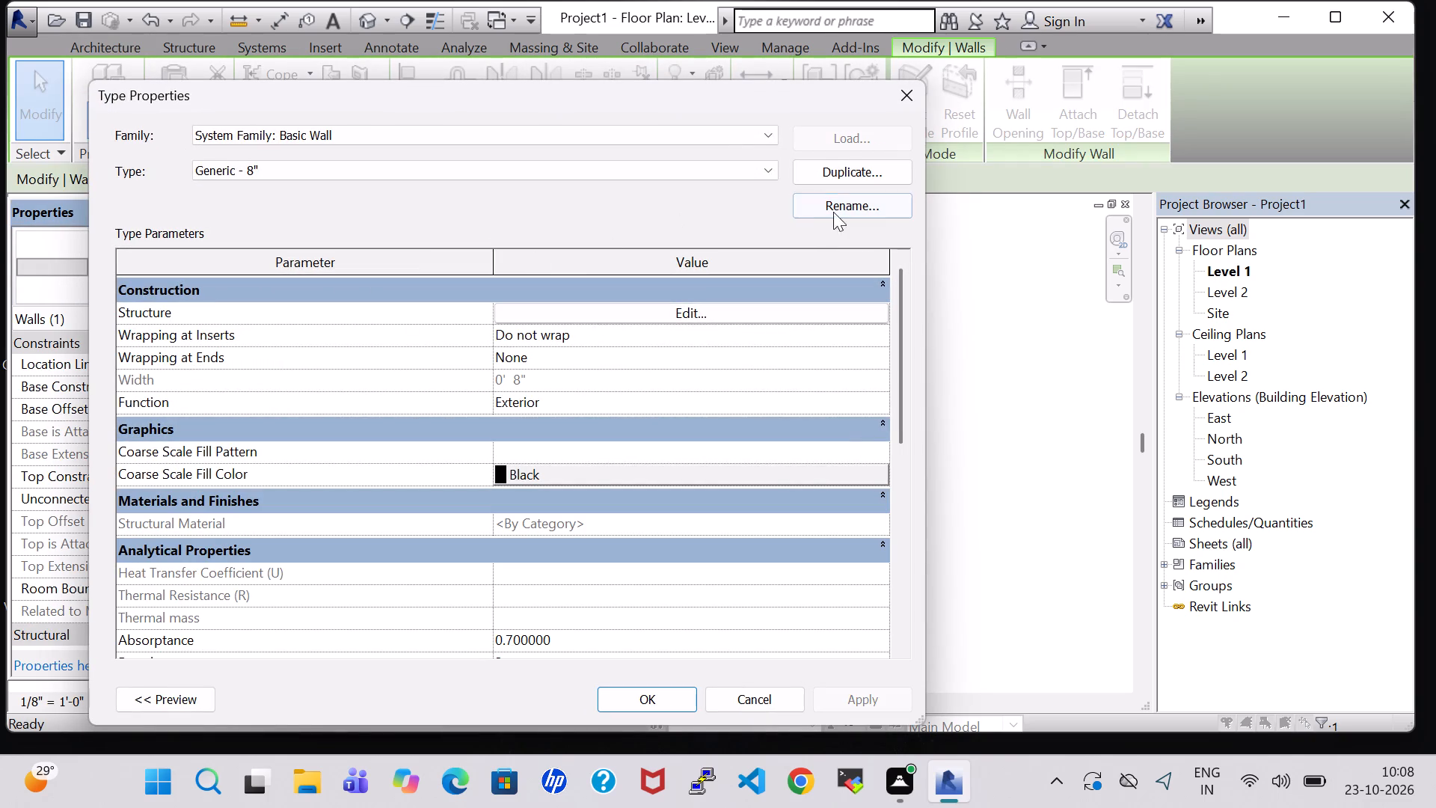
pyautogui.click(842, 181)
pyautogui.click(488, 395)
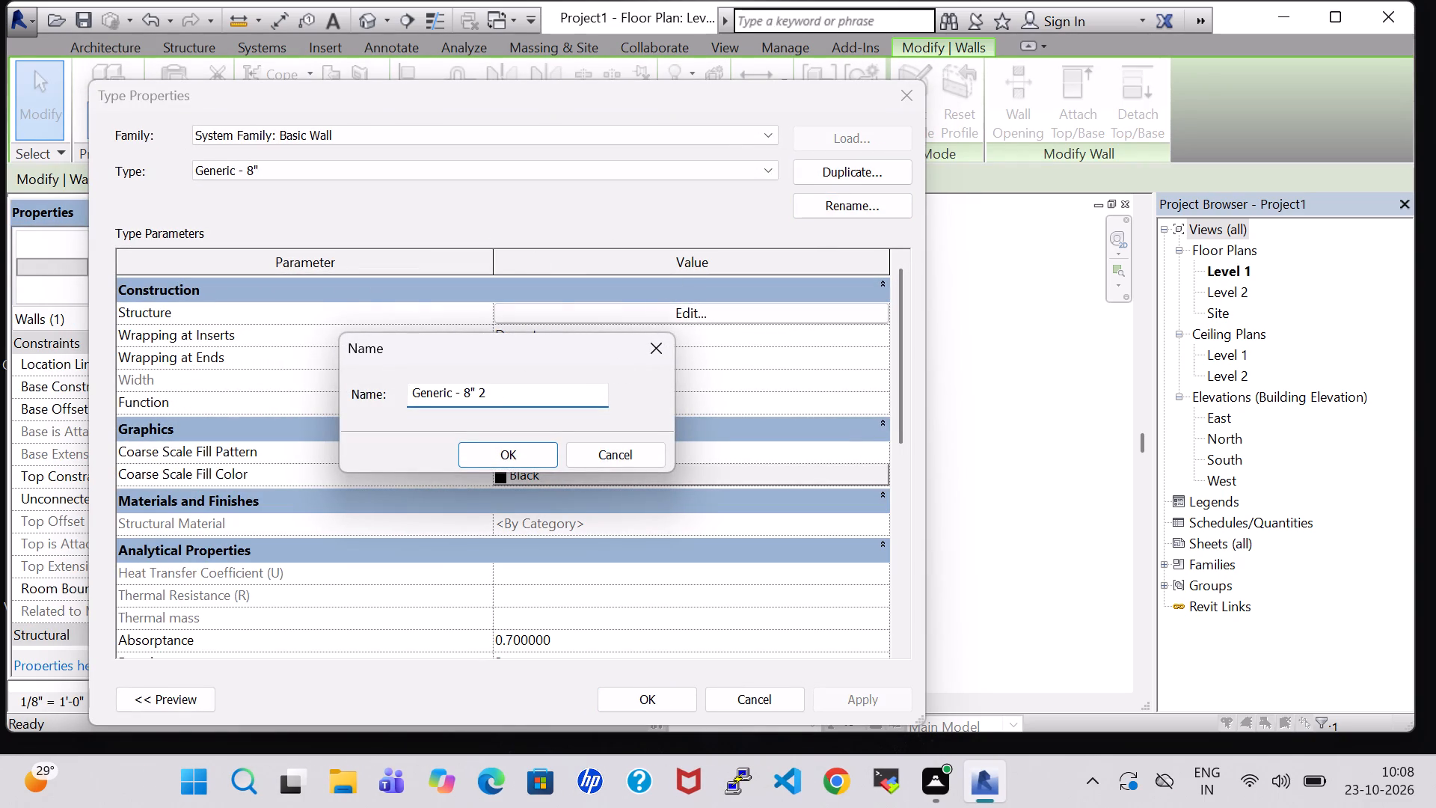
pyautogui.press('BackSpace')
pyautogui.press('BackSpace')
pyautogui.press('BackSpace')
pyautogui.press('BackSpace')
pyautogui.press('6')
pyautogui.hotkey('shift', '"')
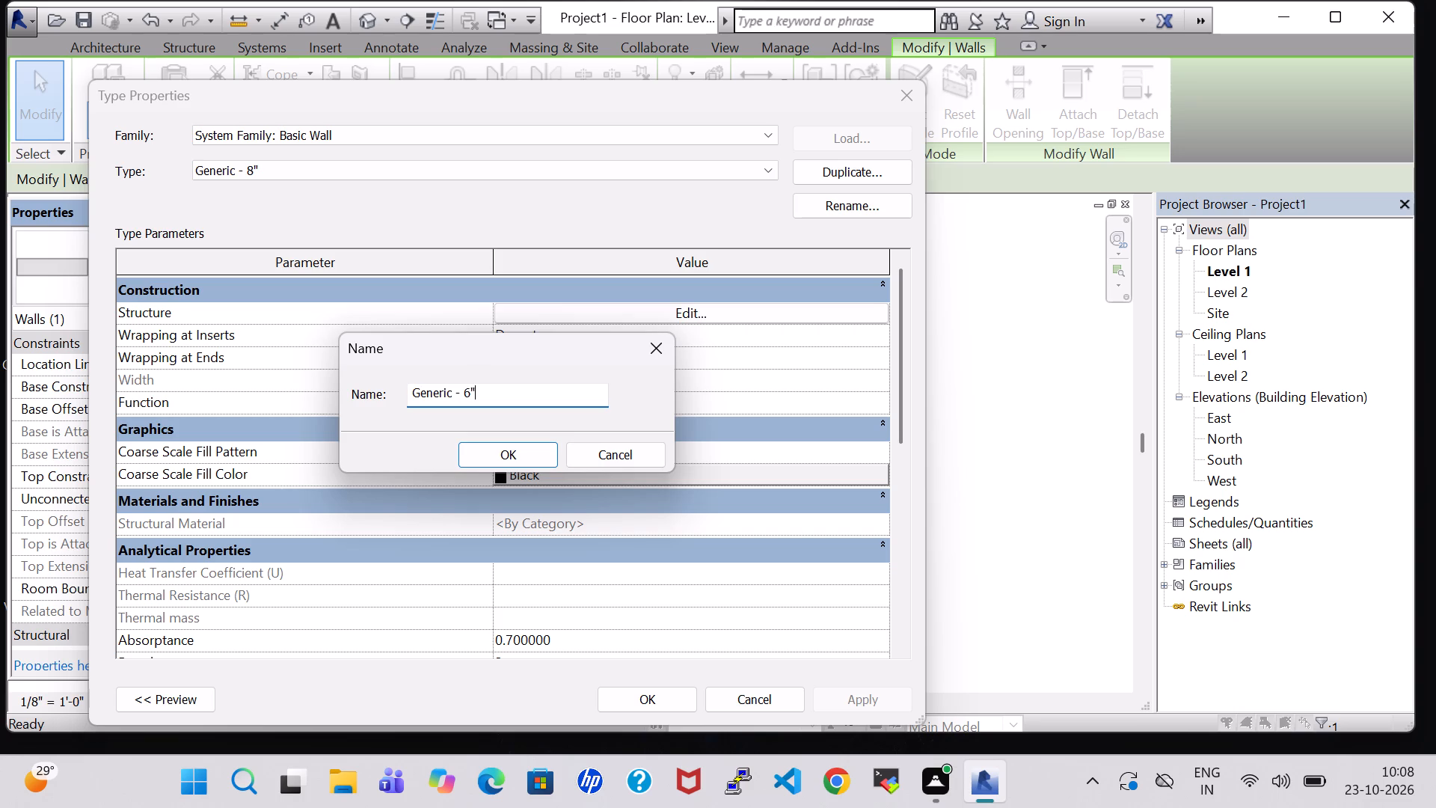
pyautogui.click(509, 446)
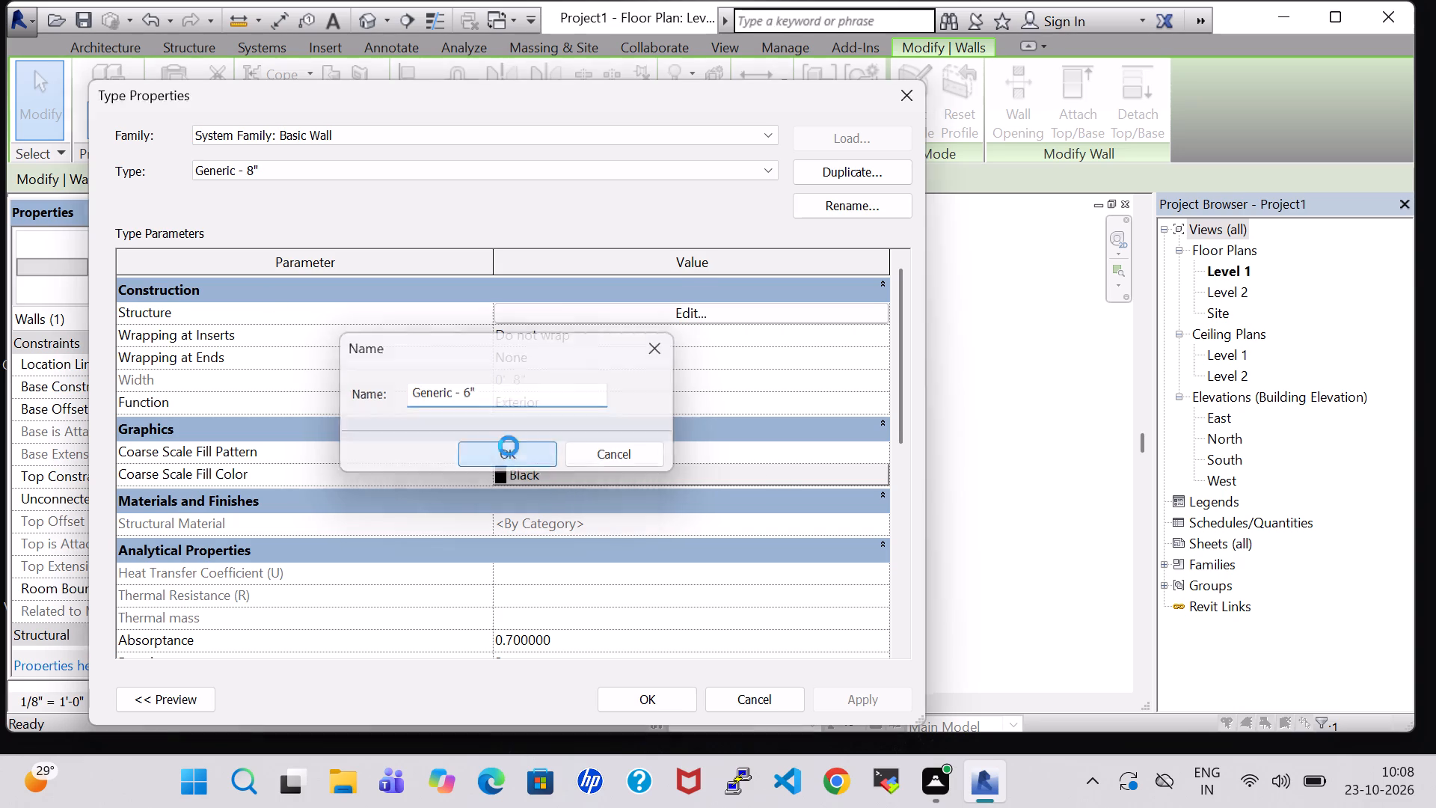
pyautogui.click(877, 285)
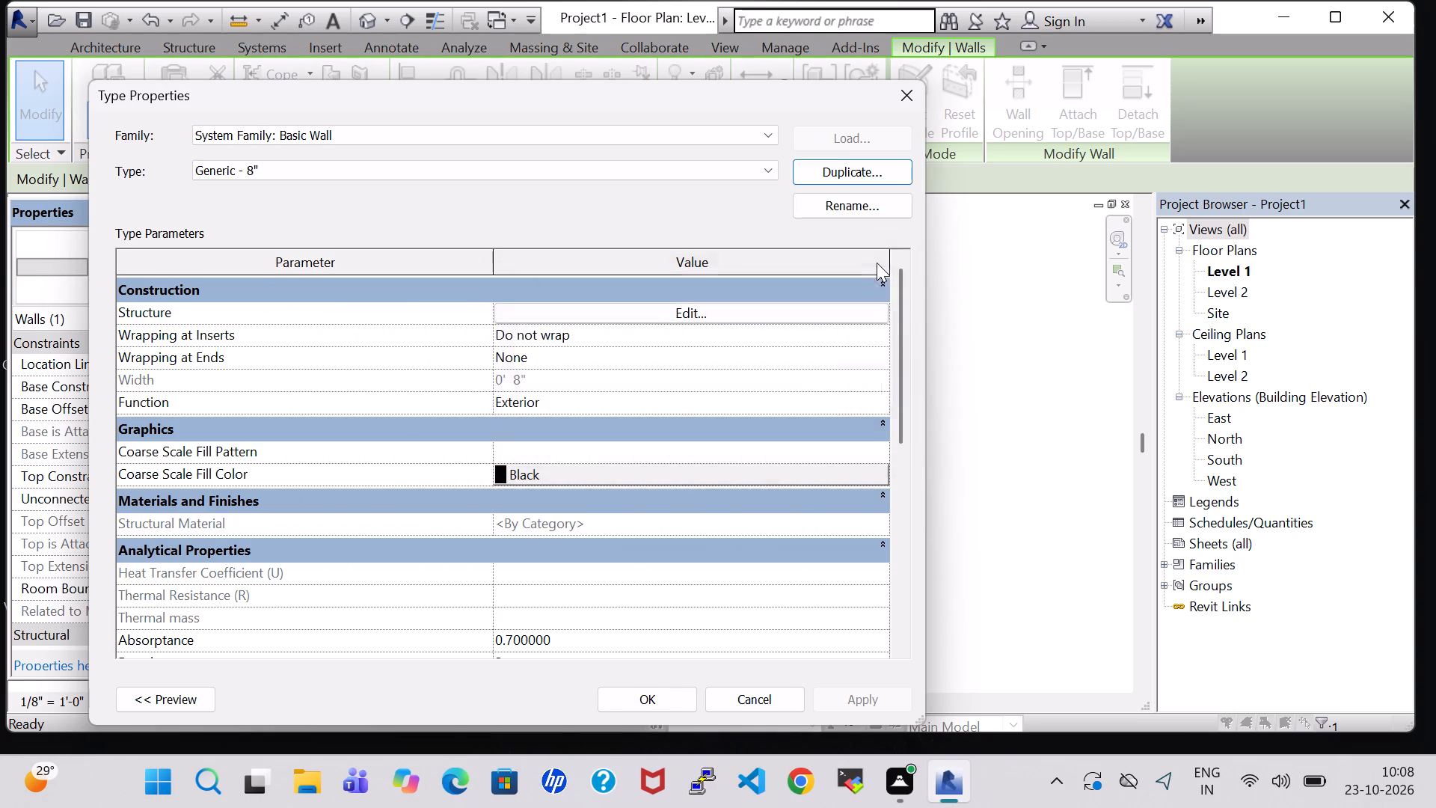
# Duplicate the Generic - 8" type of the upper-left room's bottom wall under the name INNER 6".
pyautogui.click(844, 177)
pyautogui.press('BackSpace')
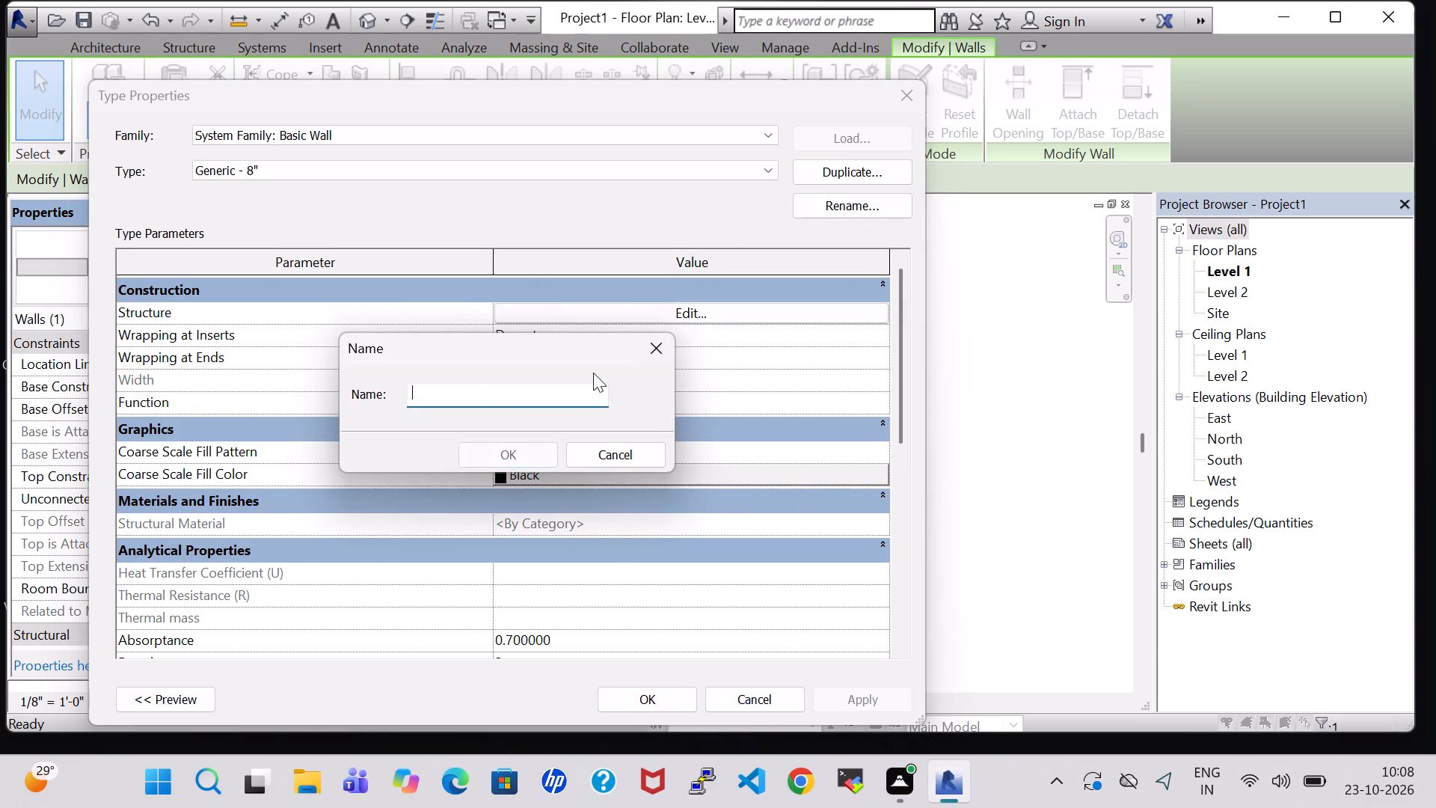
pyautogui.write('INNER')
pyautogui.press('space')
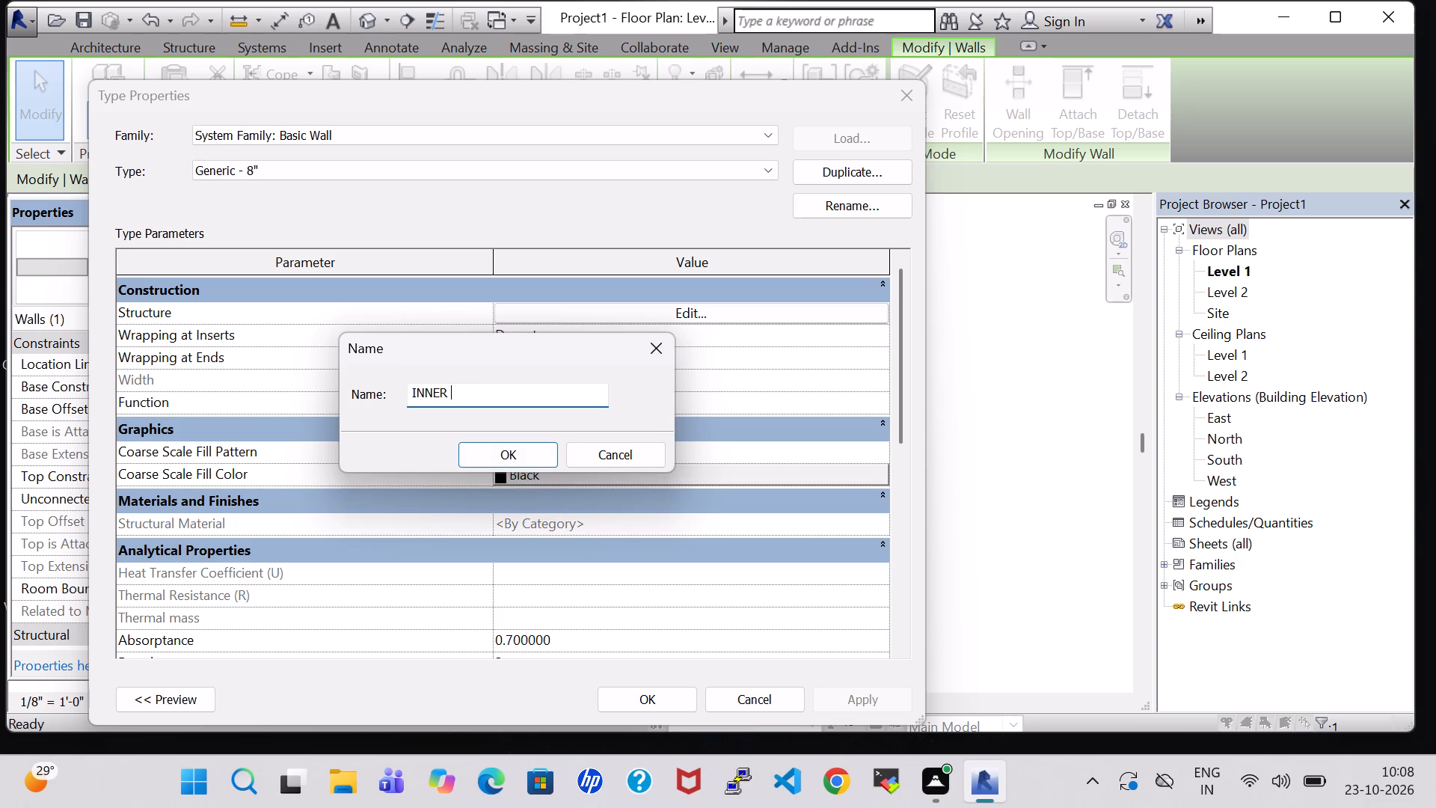
pyautogui.write('6')
pyautogui.hotkey('shift', '"')
pyautogui.click(506, 453)
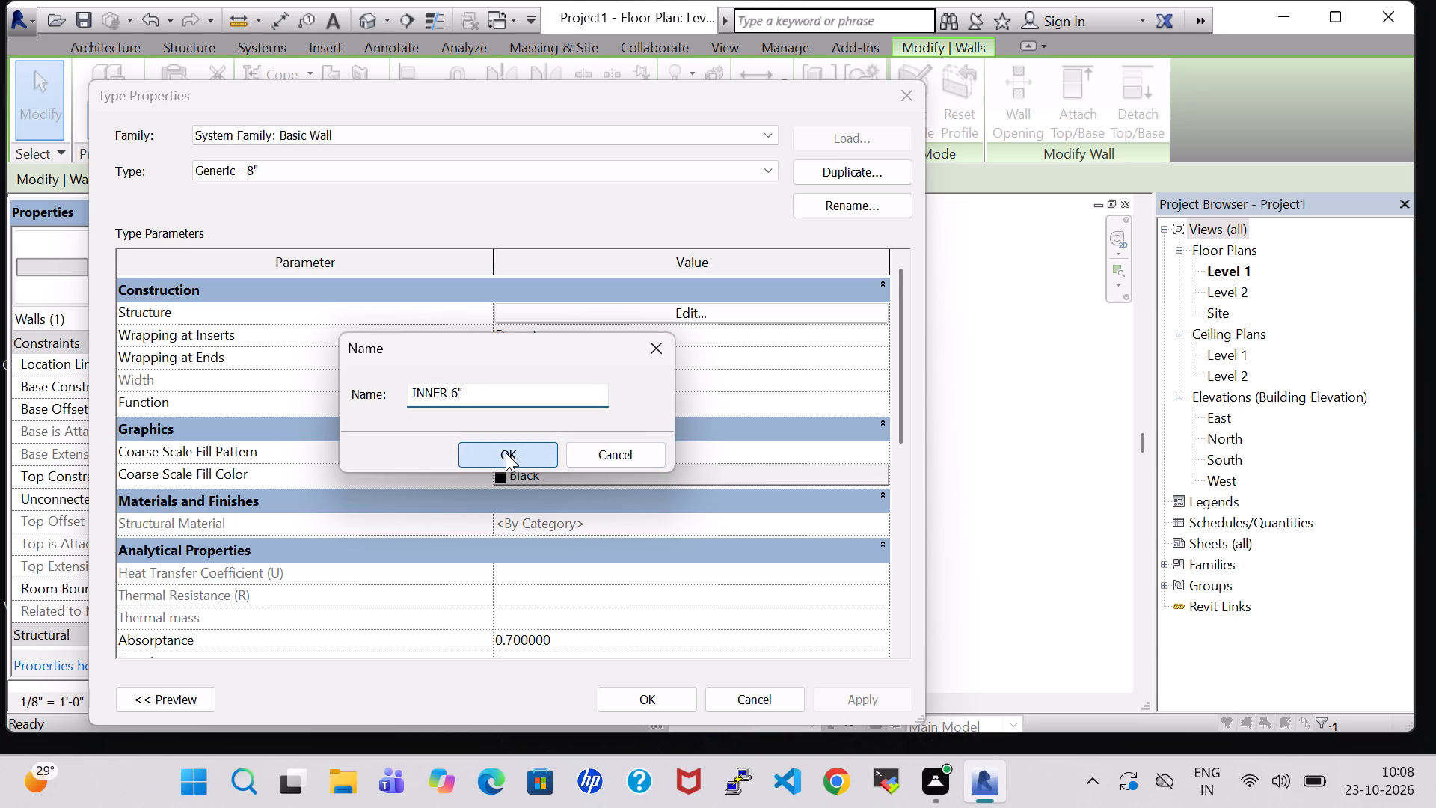
# Set the structure layer thickness of the INNER 6" type to 6" and apply the type to the upper-left room's bottom wall.
pyautogui.click(696, 313)
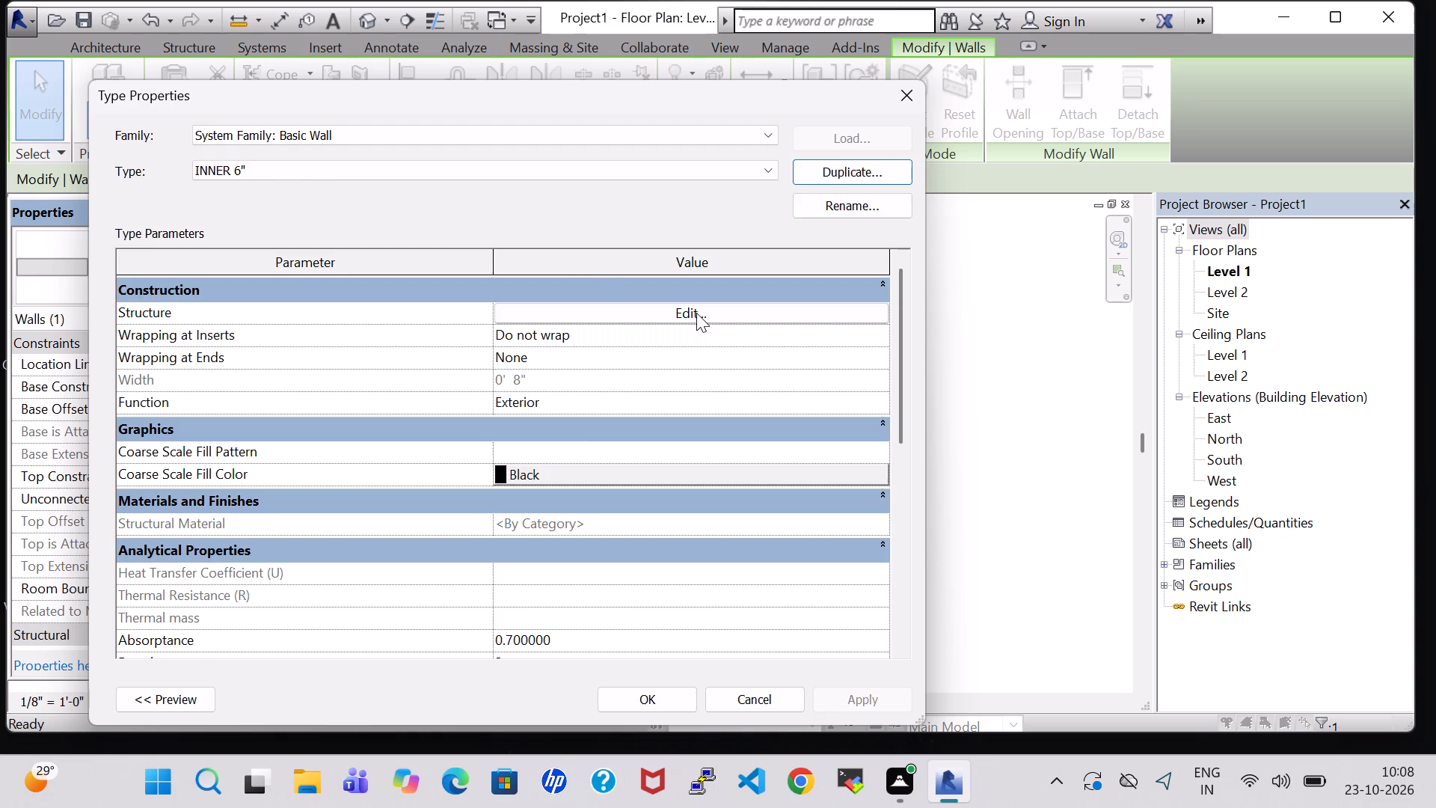
pyautogui.click(536, 310)
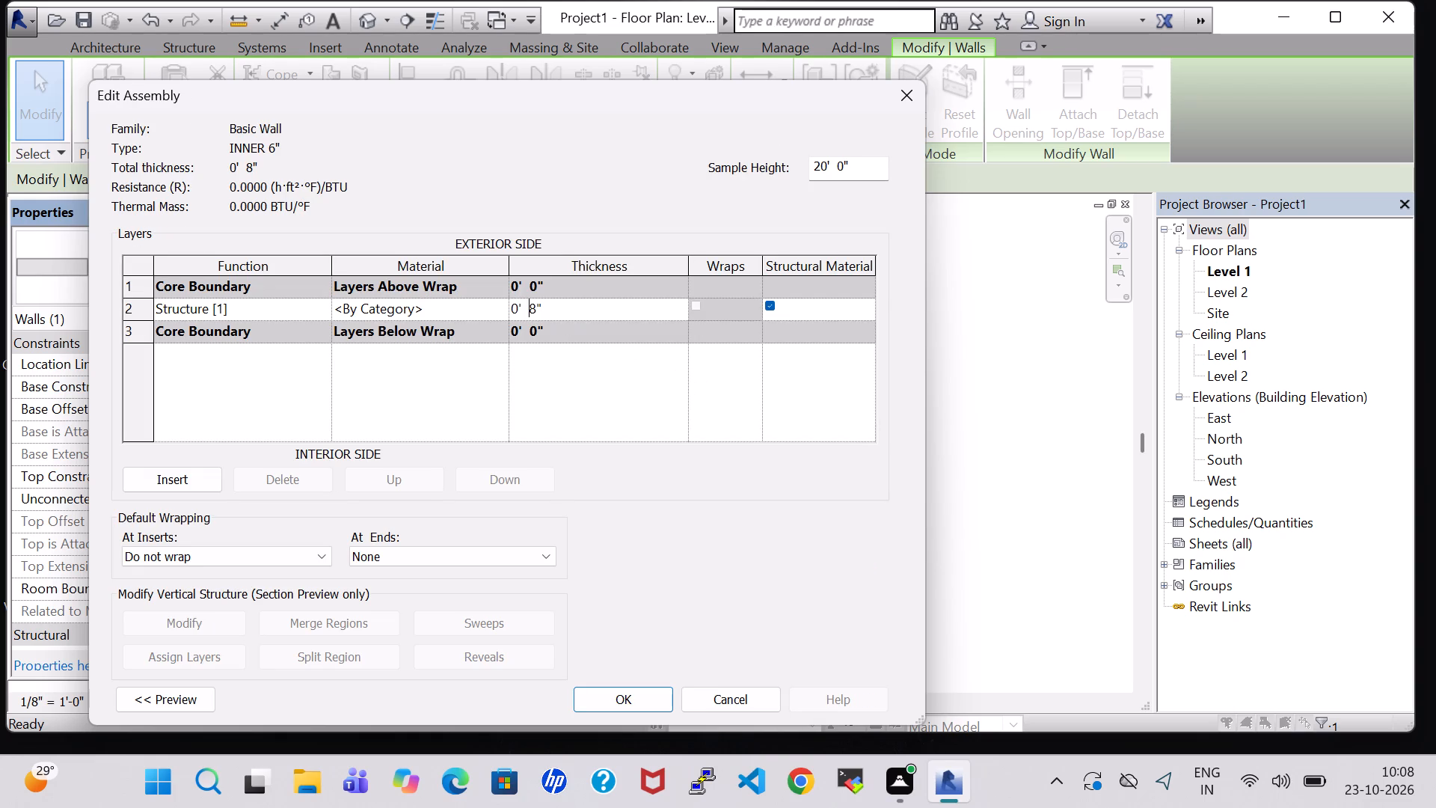
pyautogui.click(536, 310)
pyautogui.press('BackSpace')
pyautogui.press('6')
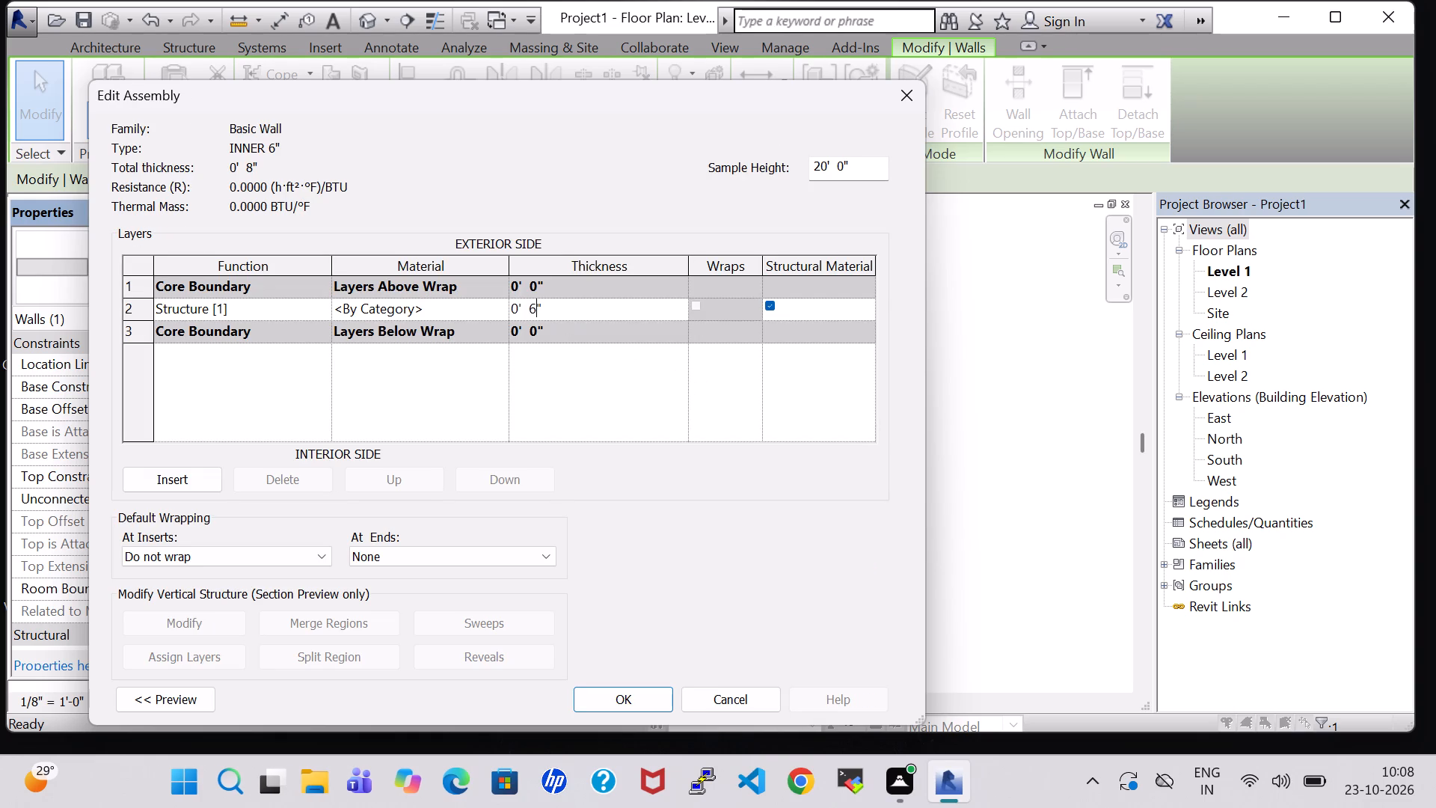
pyautogui.click(655, 701)
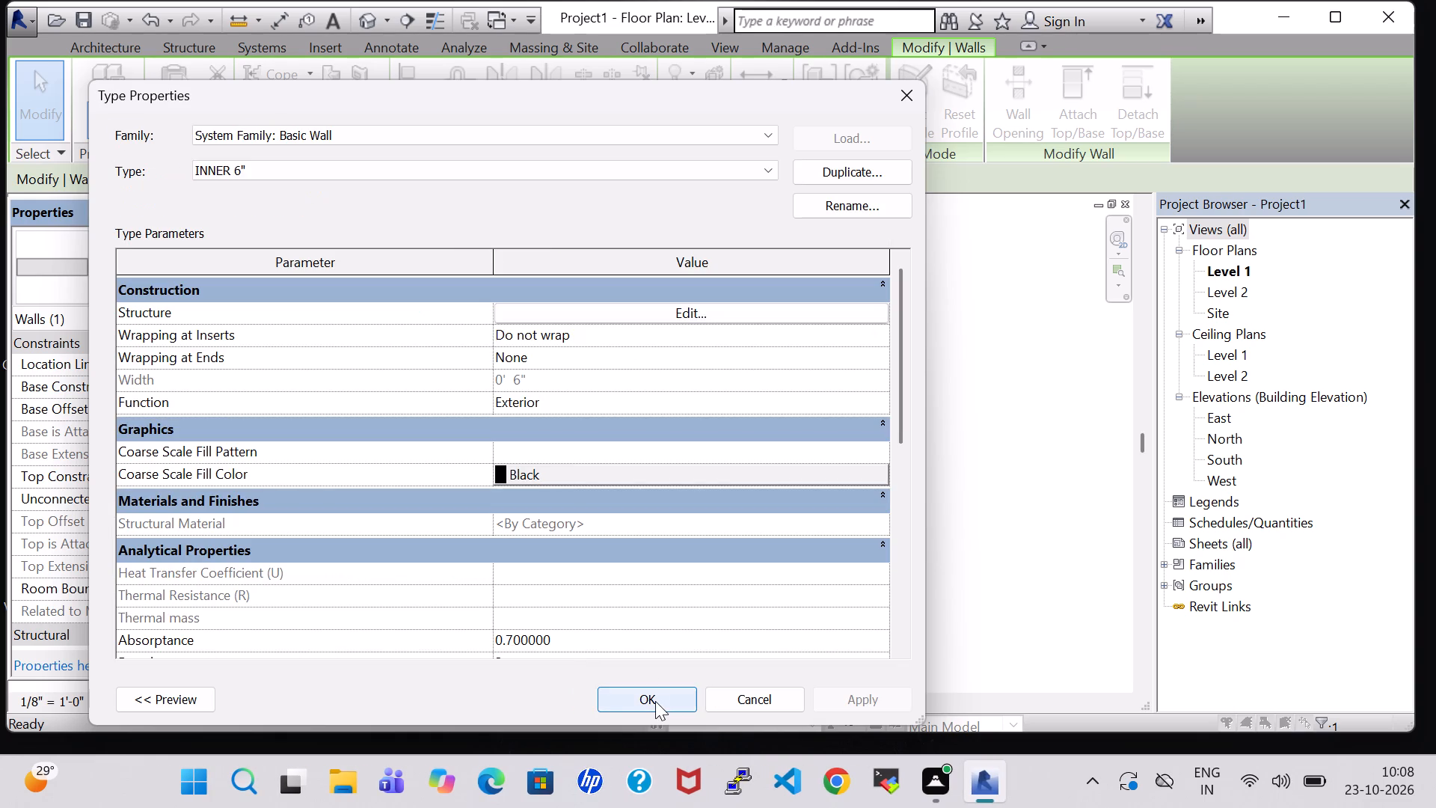
pyautogui.click(655, 701)
pyautogui.click(945, 539)
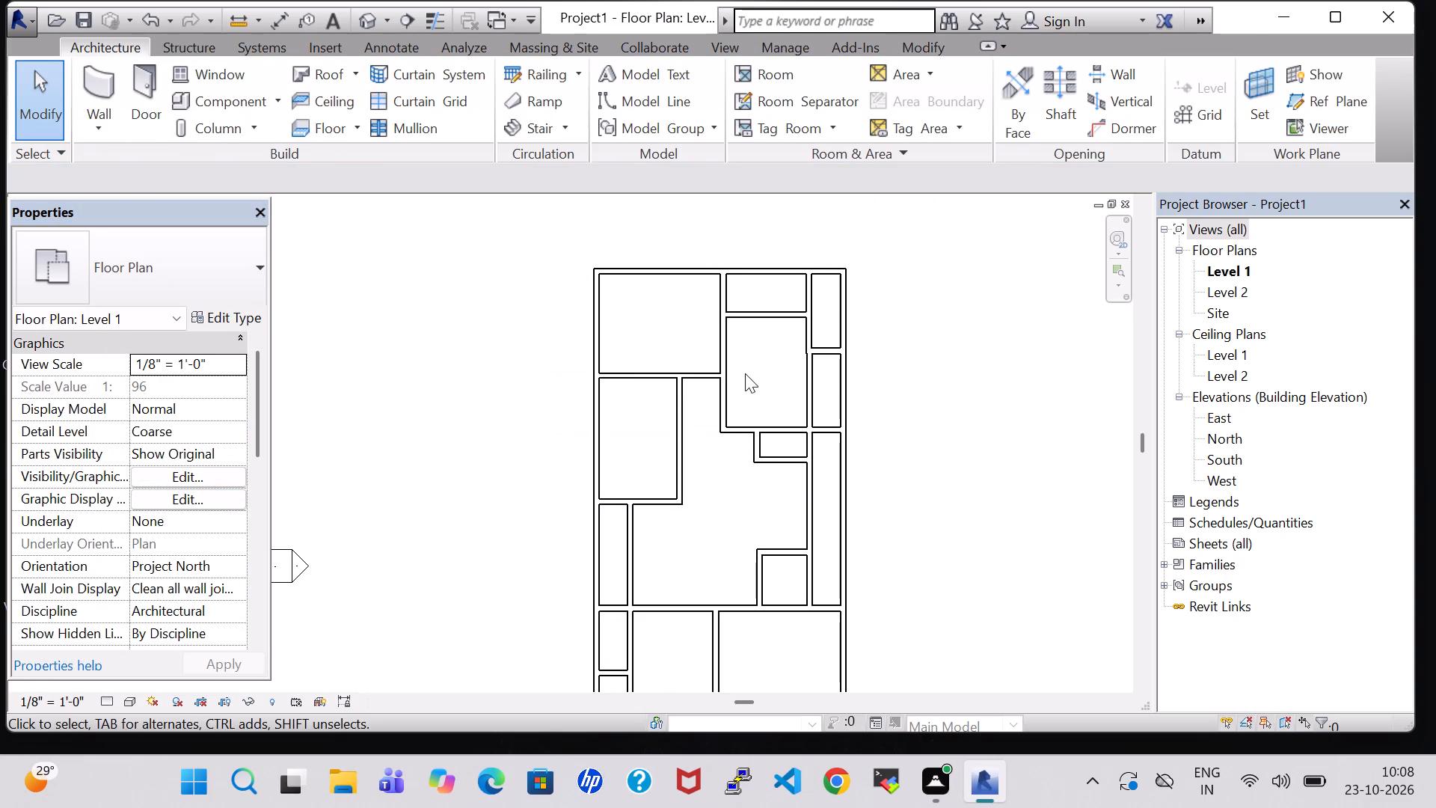
# Change the upper-left room's right wall and the right and bottom walls of the room below it to type INNER 6".
pyautogui.click(722, 358)
pyautogui.click(243, 292)
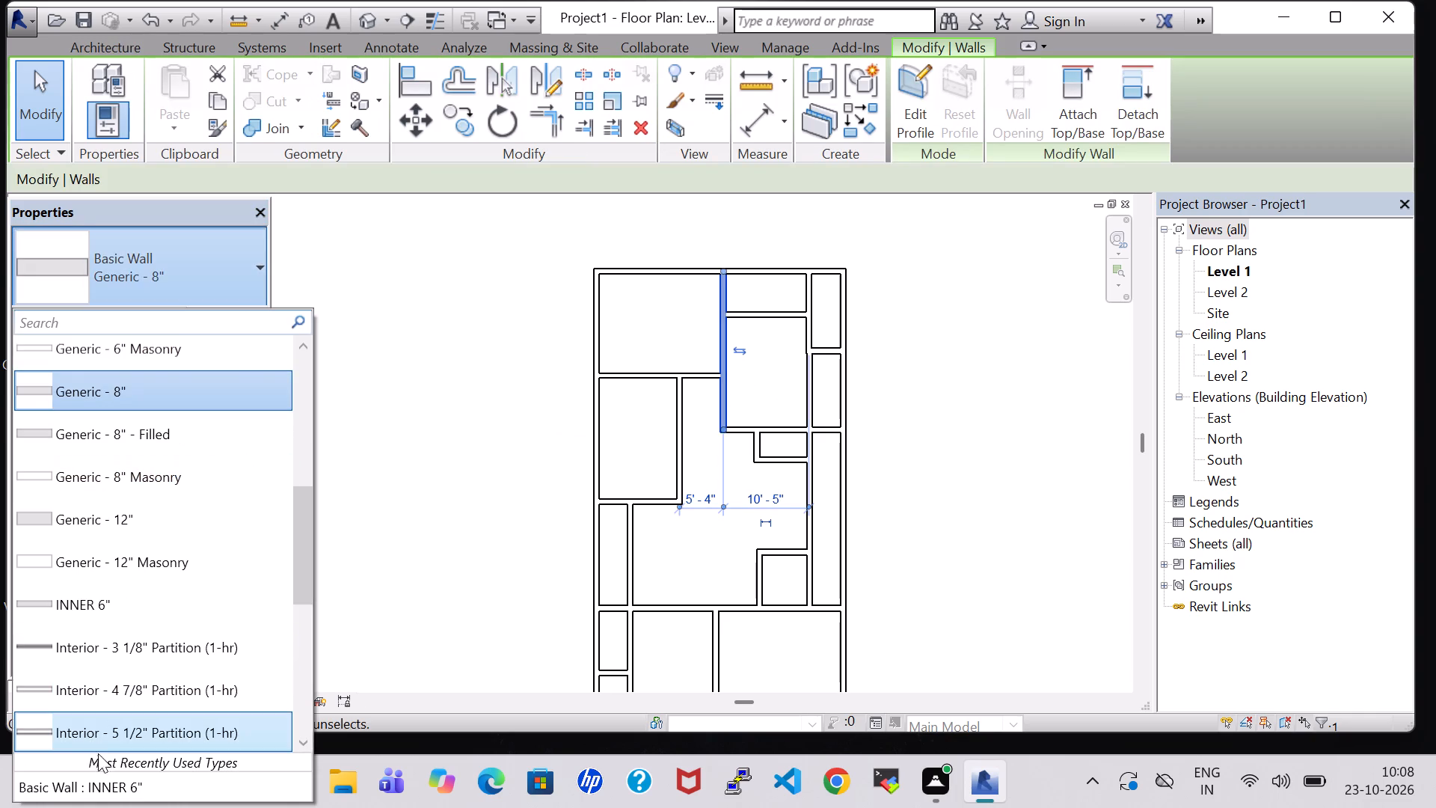
pyautogui.click(117, 789)
pyautogui.click(681, 429)
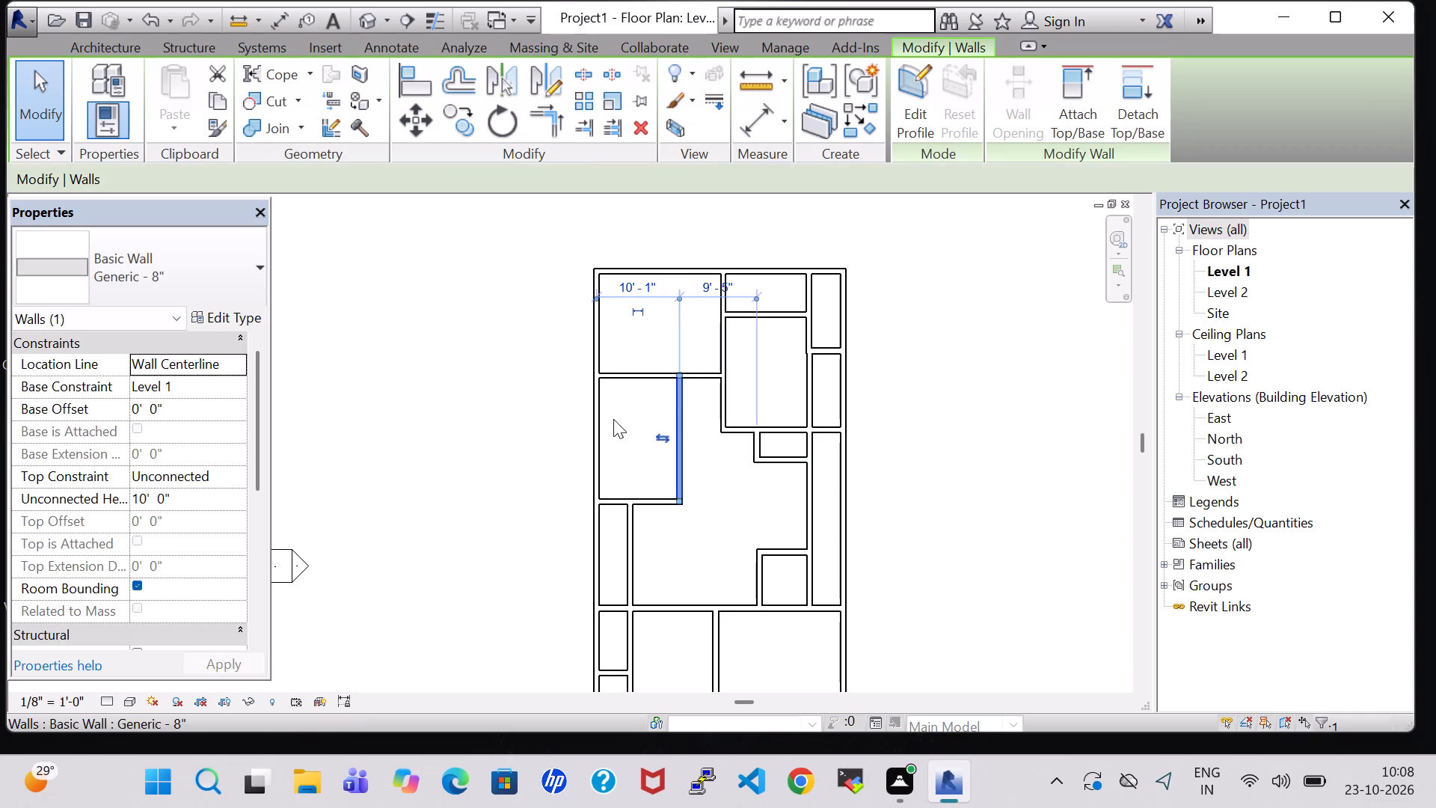
pyautogui.click(139, 273)
pyautogui.click(185, 790)
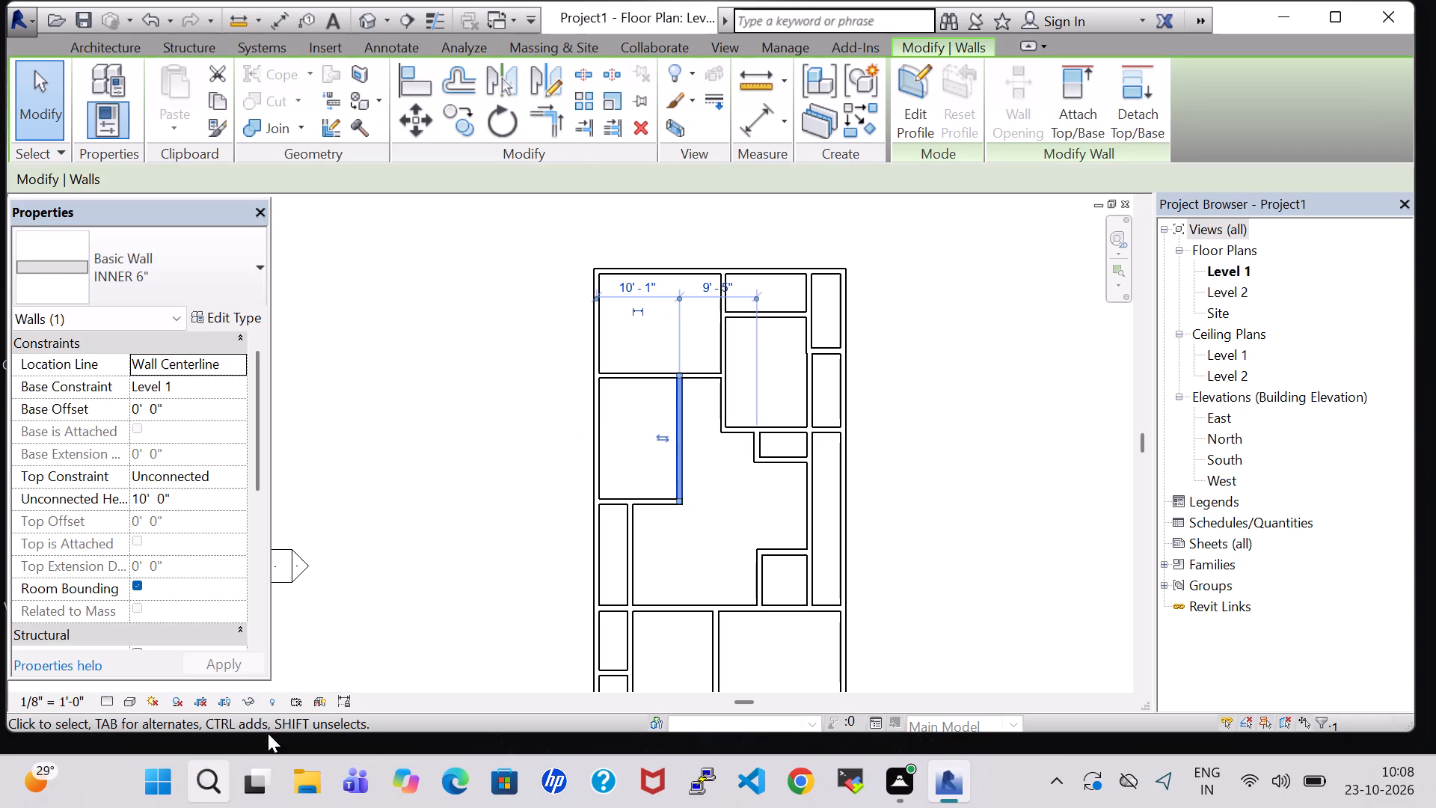
pyautogui.click(659, 504)
pyautogui.click(136, 275)
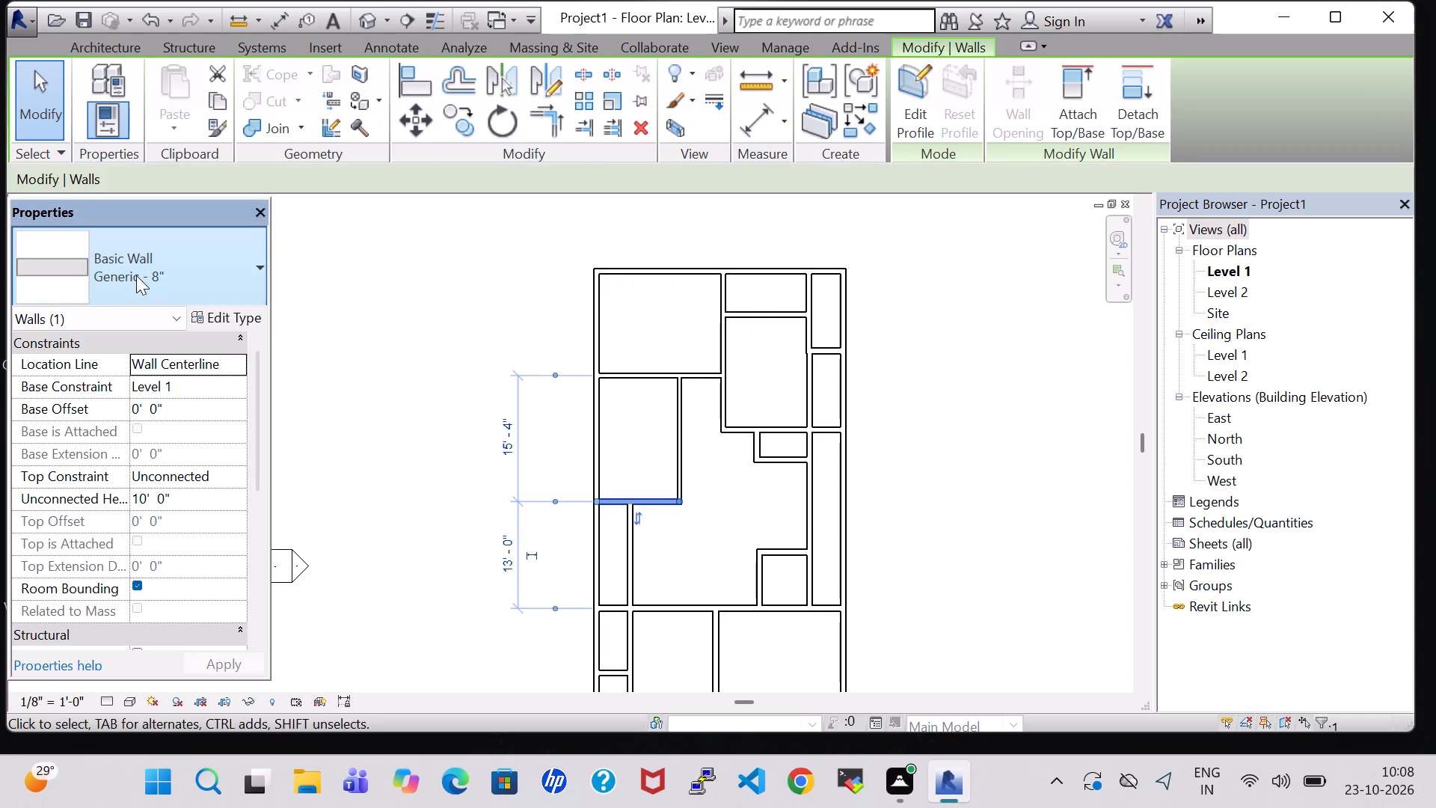
pyautogui.click(169, 786)
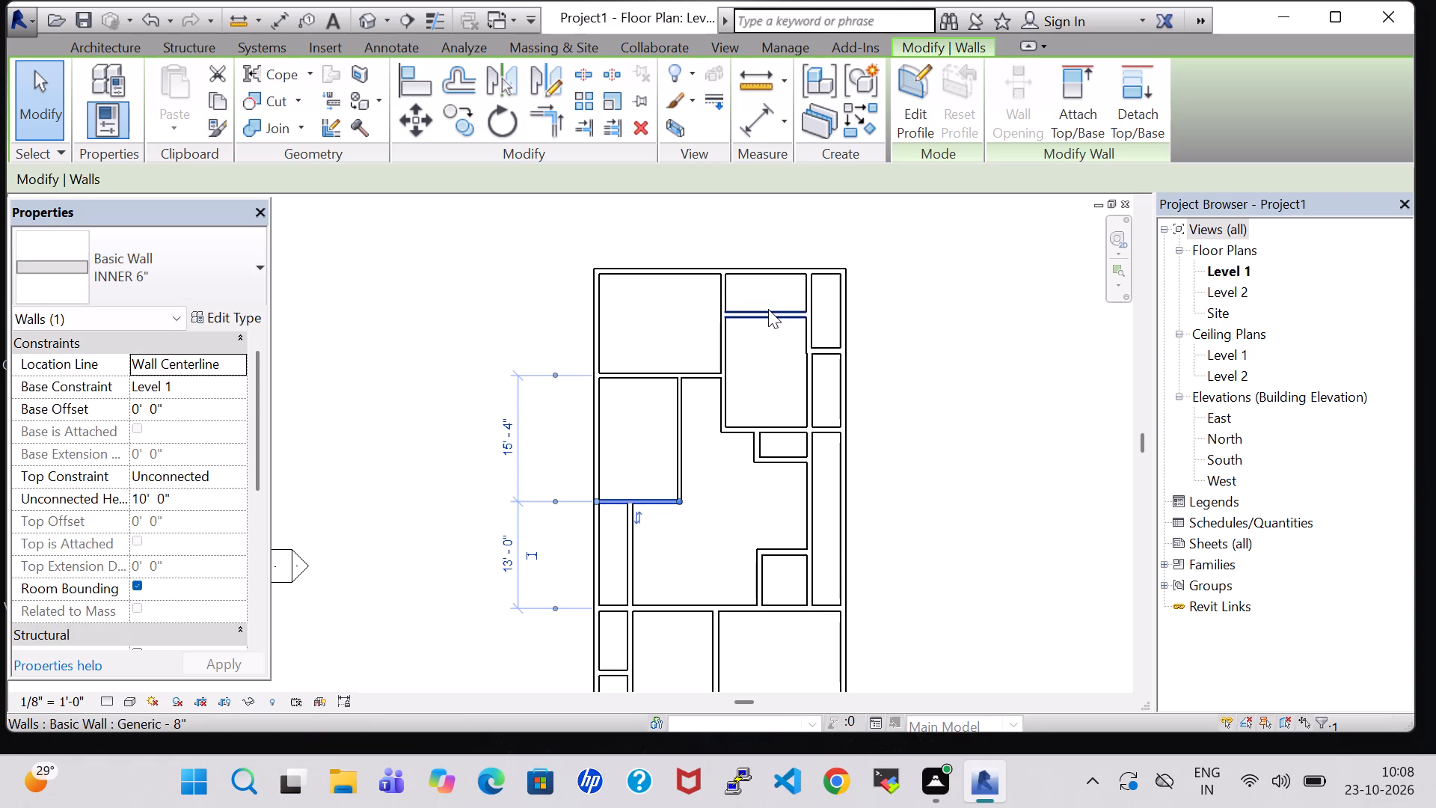
# Change the bottom walls of the two upper-middle rooms and the long vertical wall beside the right-hand strip to type INNER 6".
pyautogui.click(768, 309)
pyautogui.click(154, 272)
pyautogui.click(102, 793)
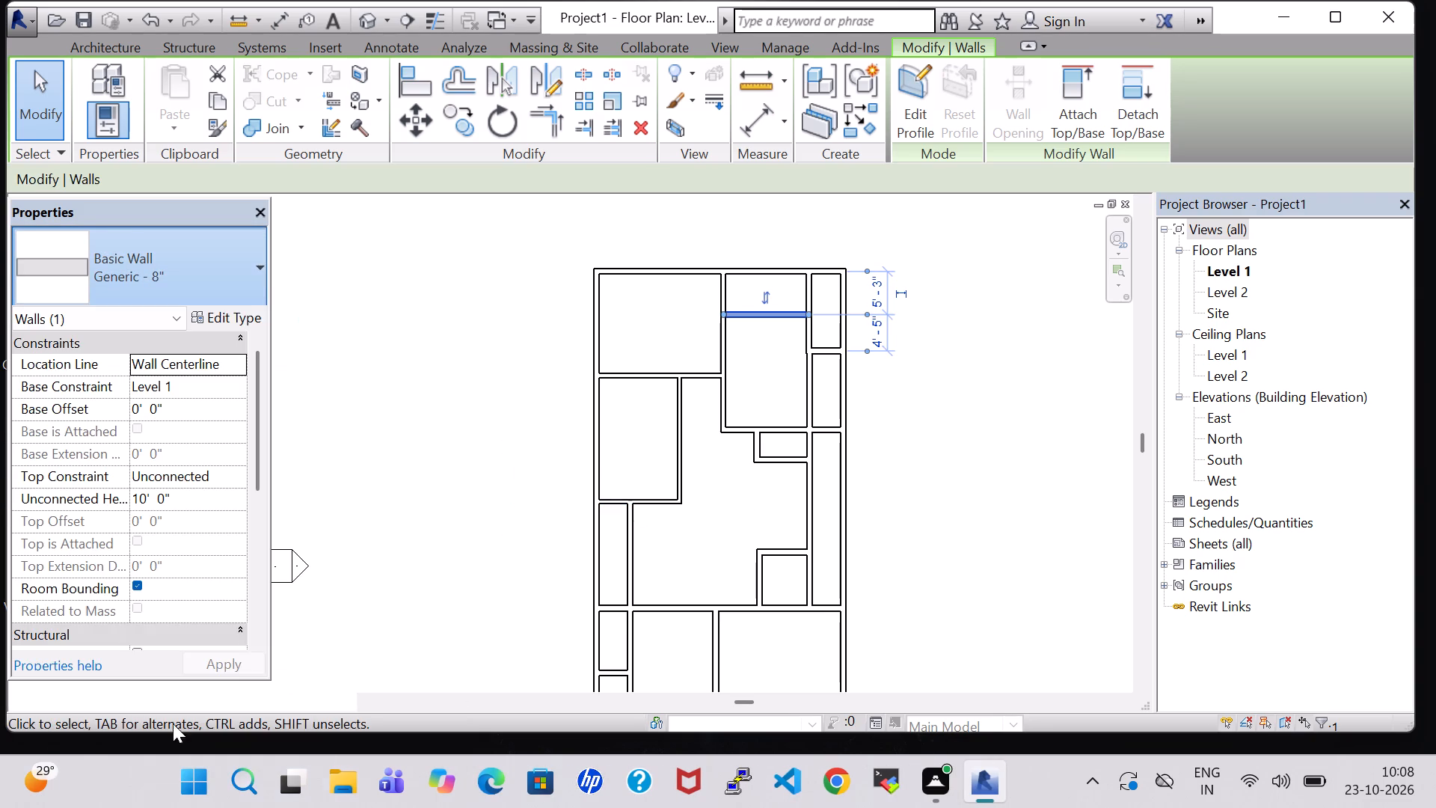
pyautogui.click(737, 427)
pyautogui.click(129, 278)
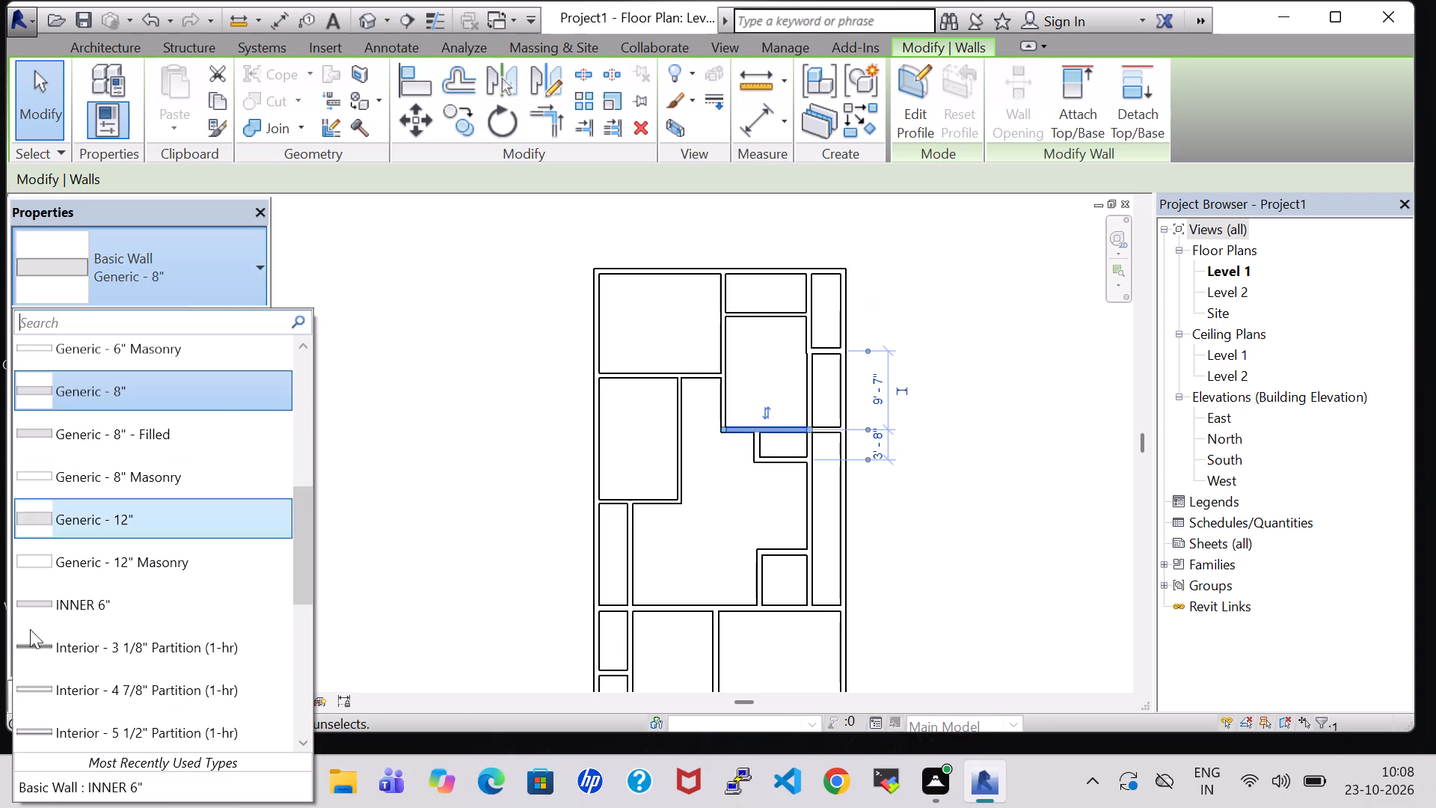
pyautogui.click(64, 792)
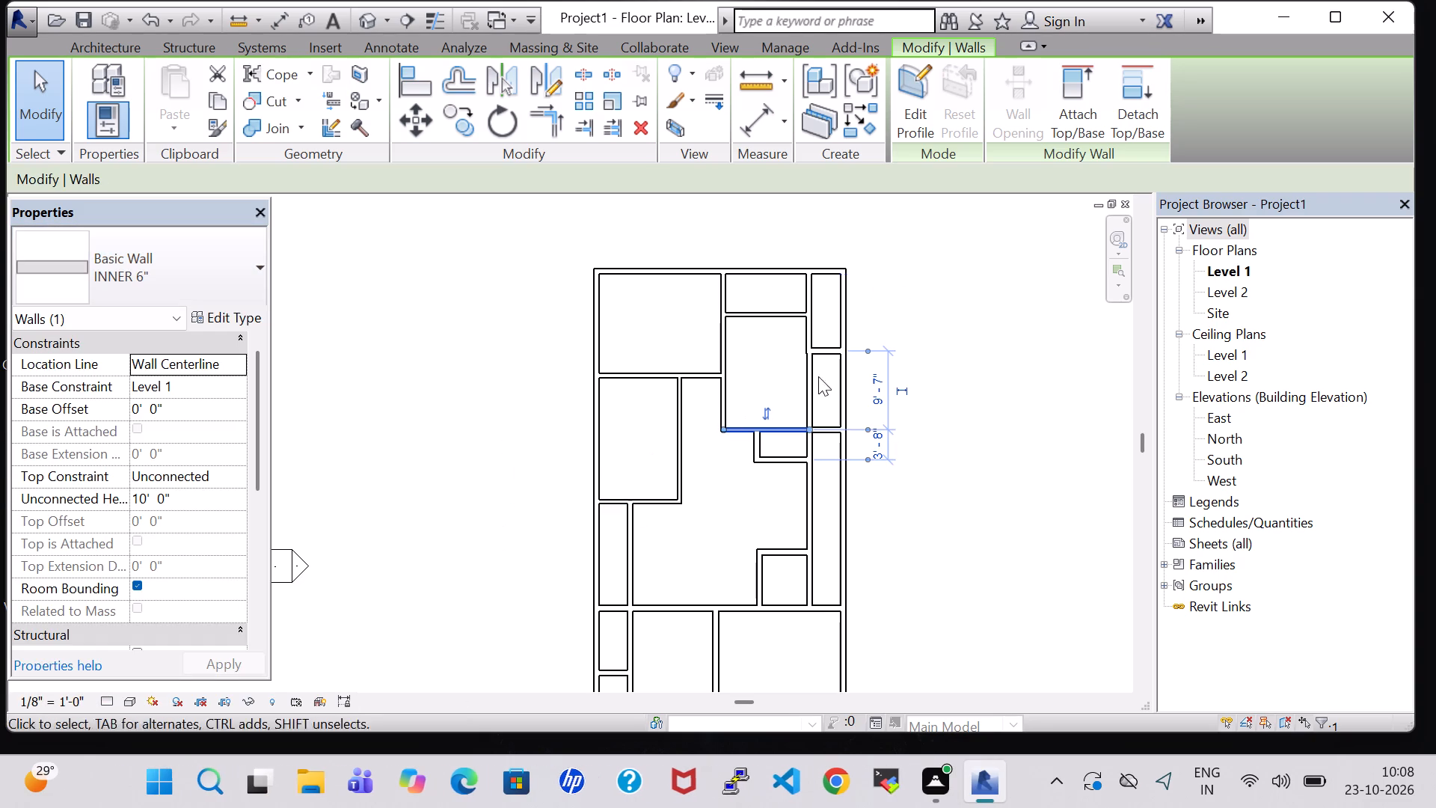
pyautogui.click(810, 376)
pyautogui.click(224, 254)
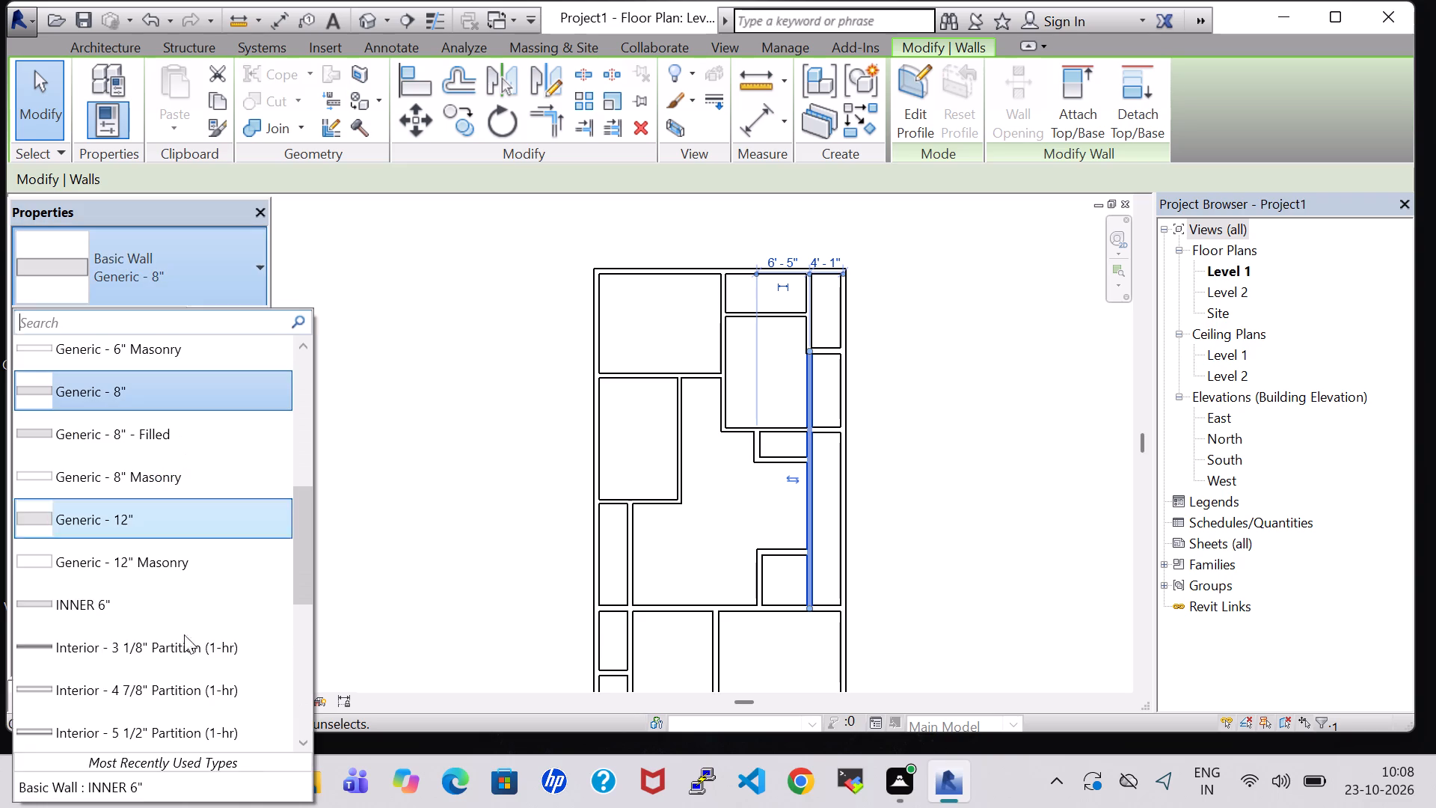
pyautogui.click(145, 798)
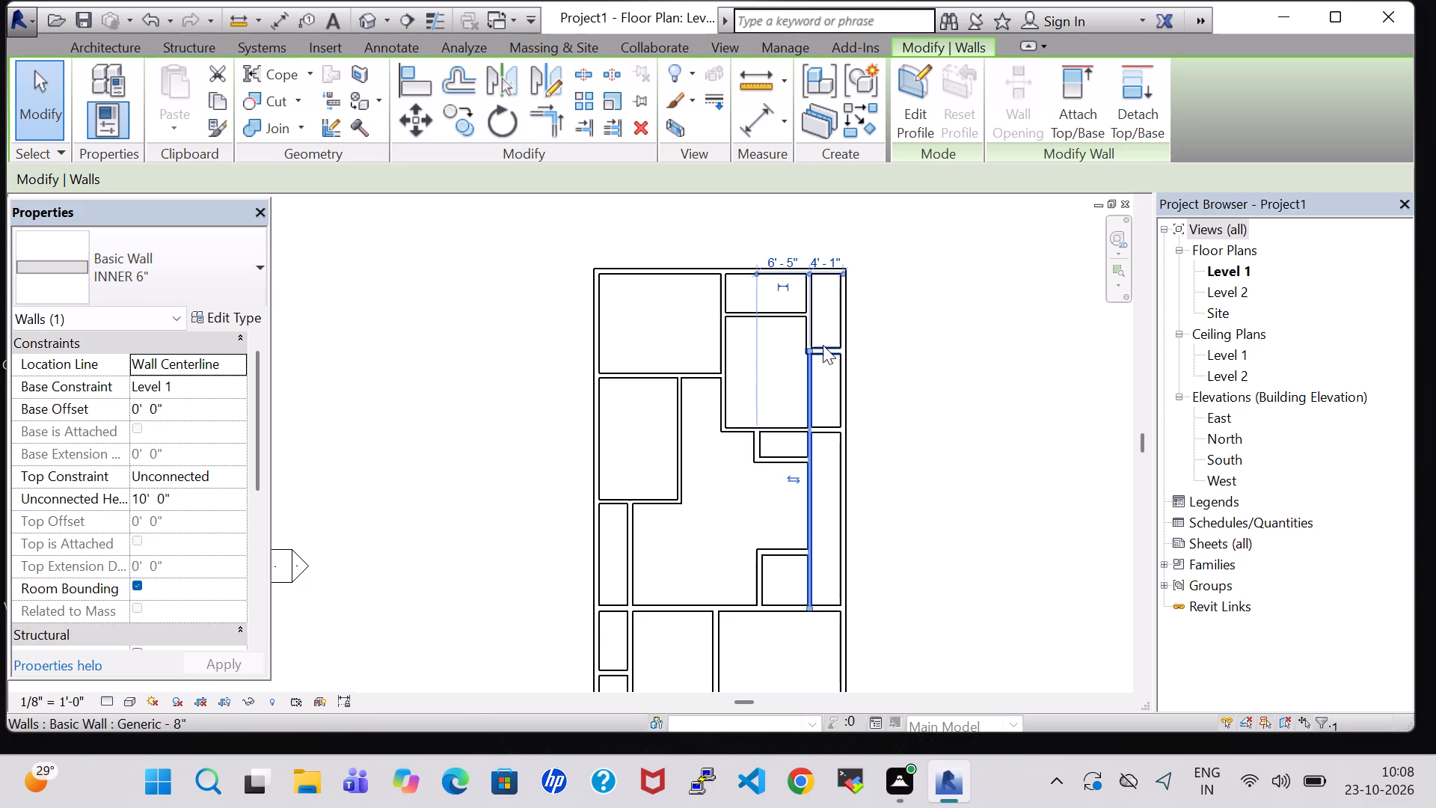
# Change the bottom and left walls of the top room in the narrow right-hand strip to type INNER 6".
pyautogui.scroll(5, 832, 386)
pyautogui.click(822, 313)
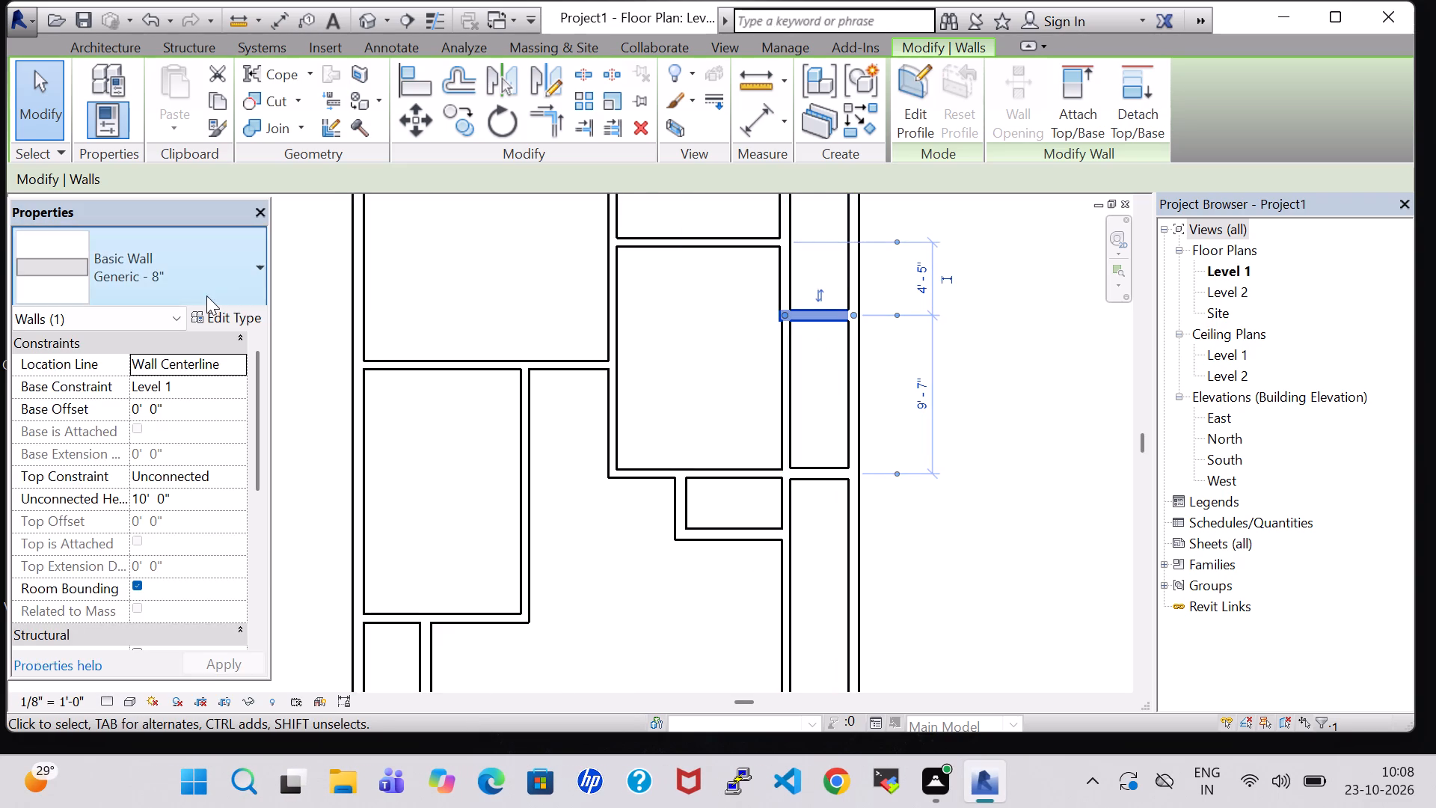
pyautogui.click(206, 296)
pyautogui.click(140, 797)
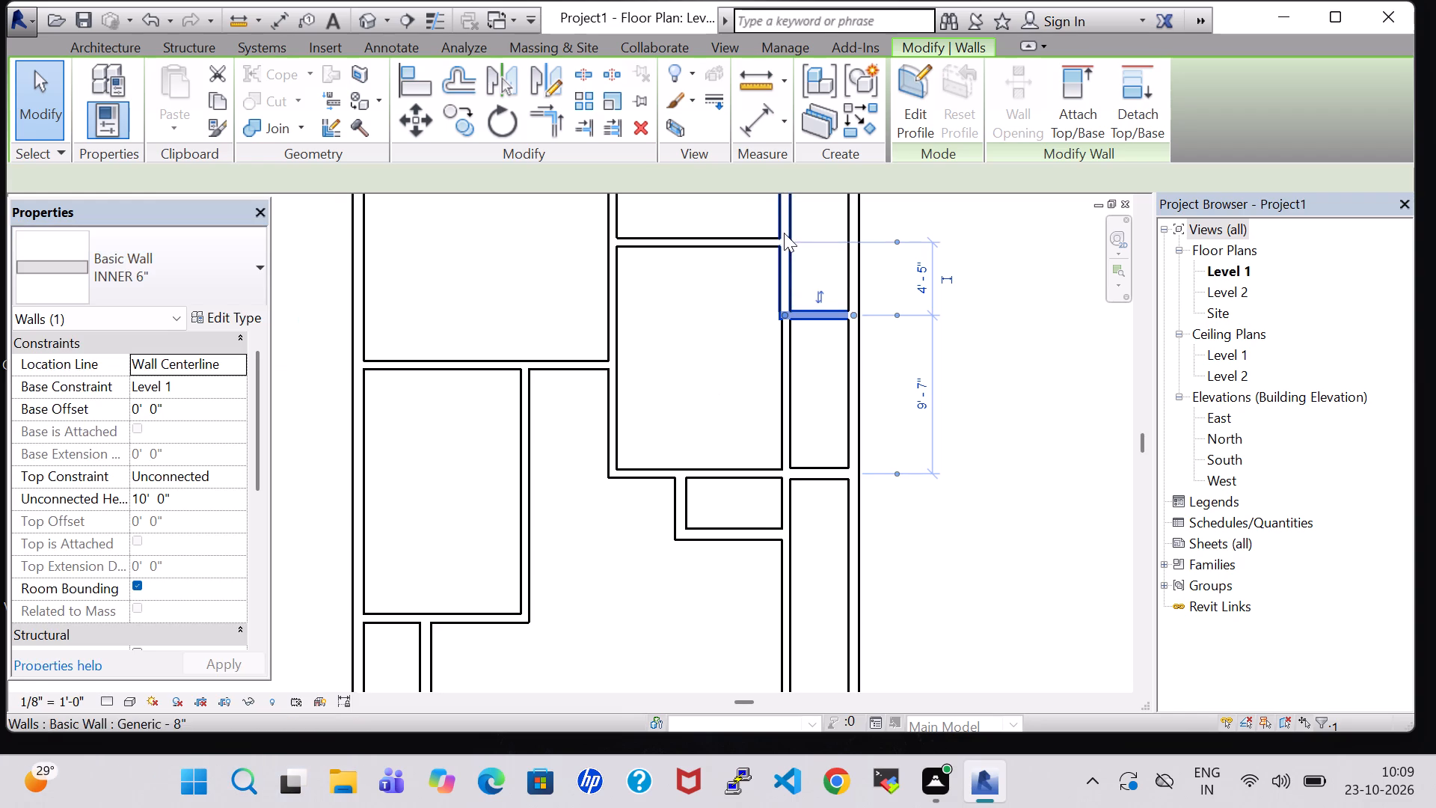
pyautogui.click(784, 233)
pyautogui.click(164, 257)
pyautogui.click(152, 798)
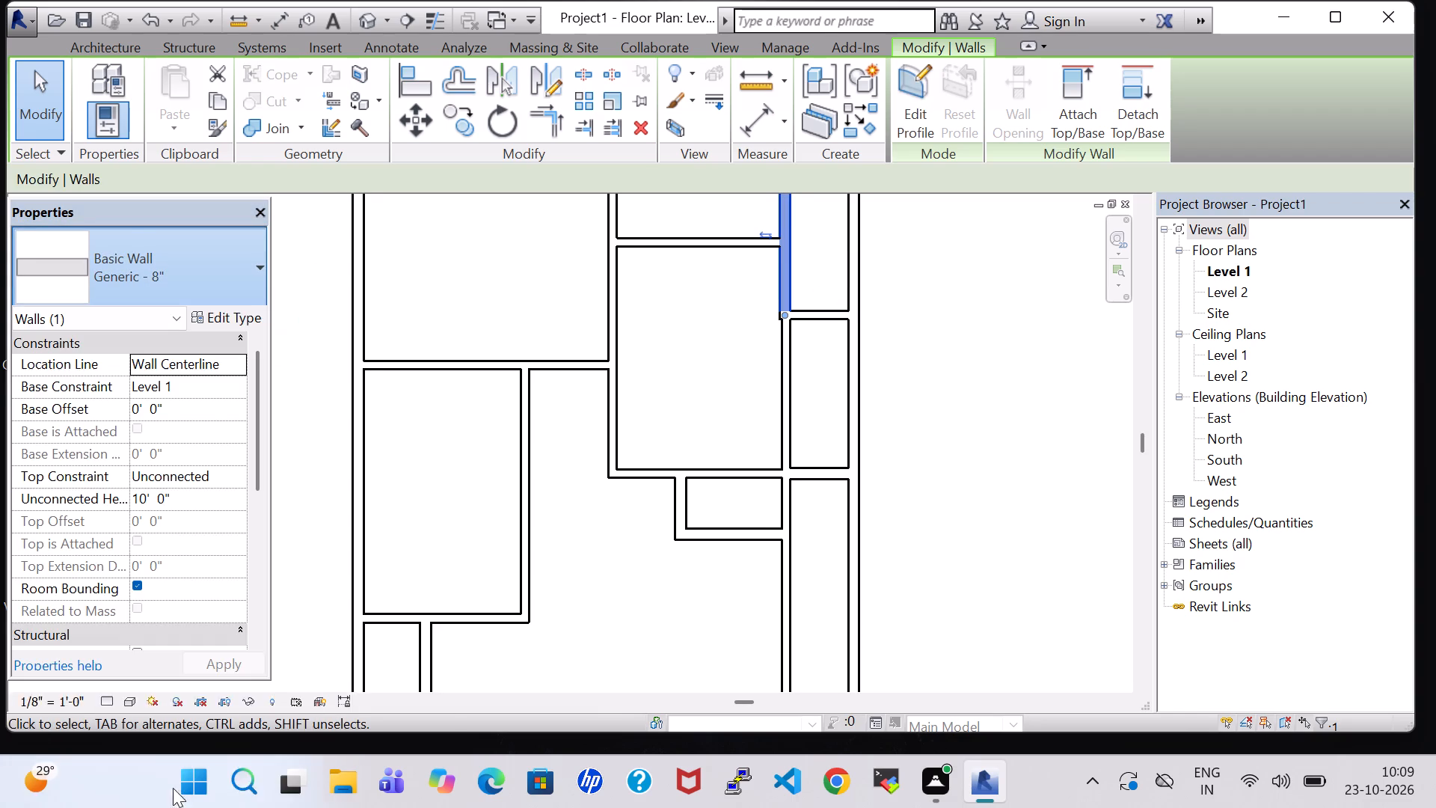
pyautogui.click(962, 450)
pyautogui.scroll(-3, 880, 454)
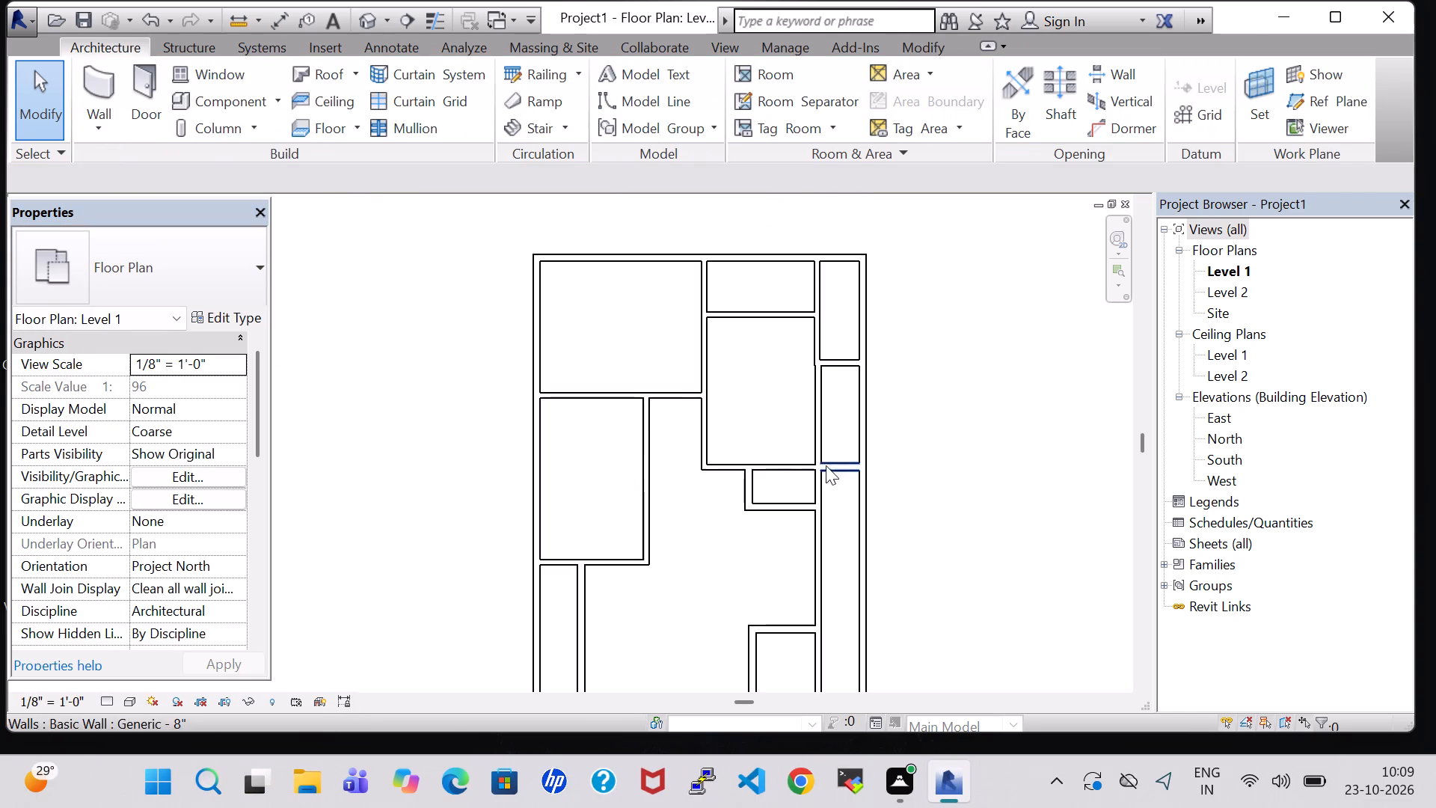
# Apply type INNER 6" to the second upper-middle room's bottom wall and to the aligned cross wall in the right-hand strip.
pyautogui.click(786, 467)
pyautogui.click(0, 248)
pyautogui.click(196, 275)
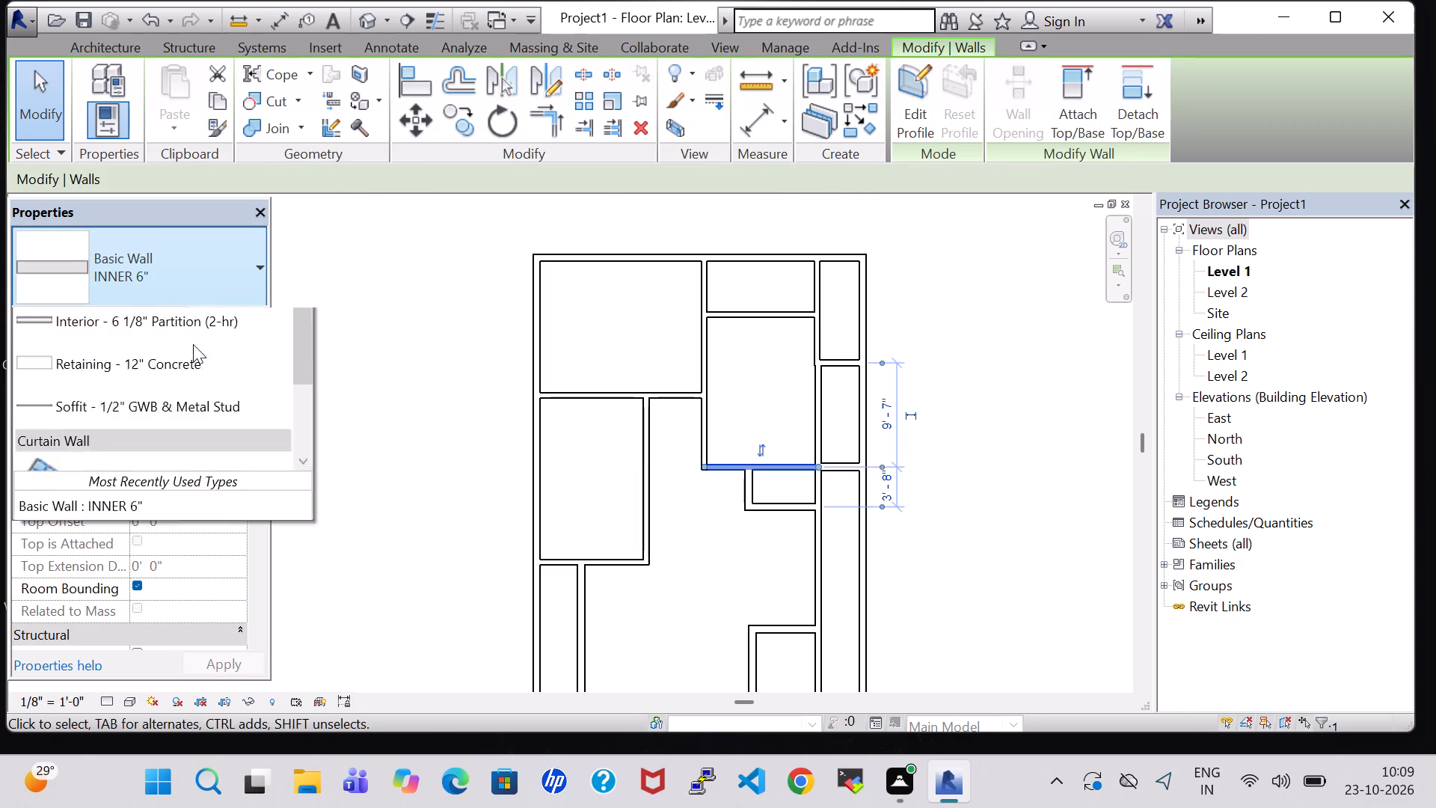
pyautogui.click(138, 793)
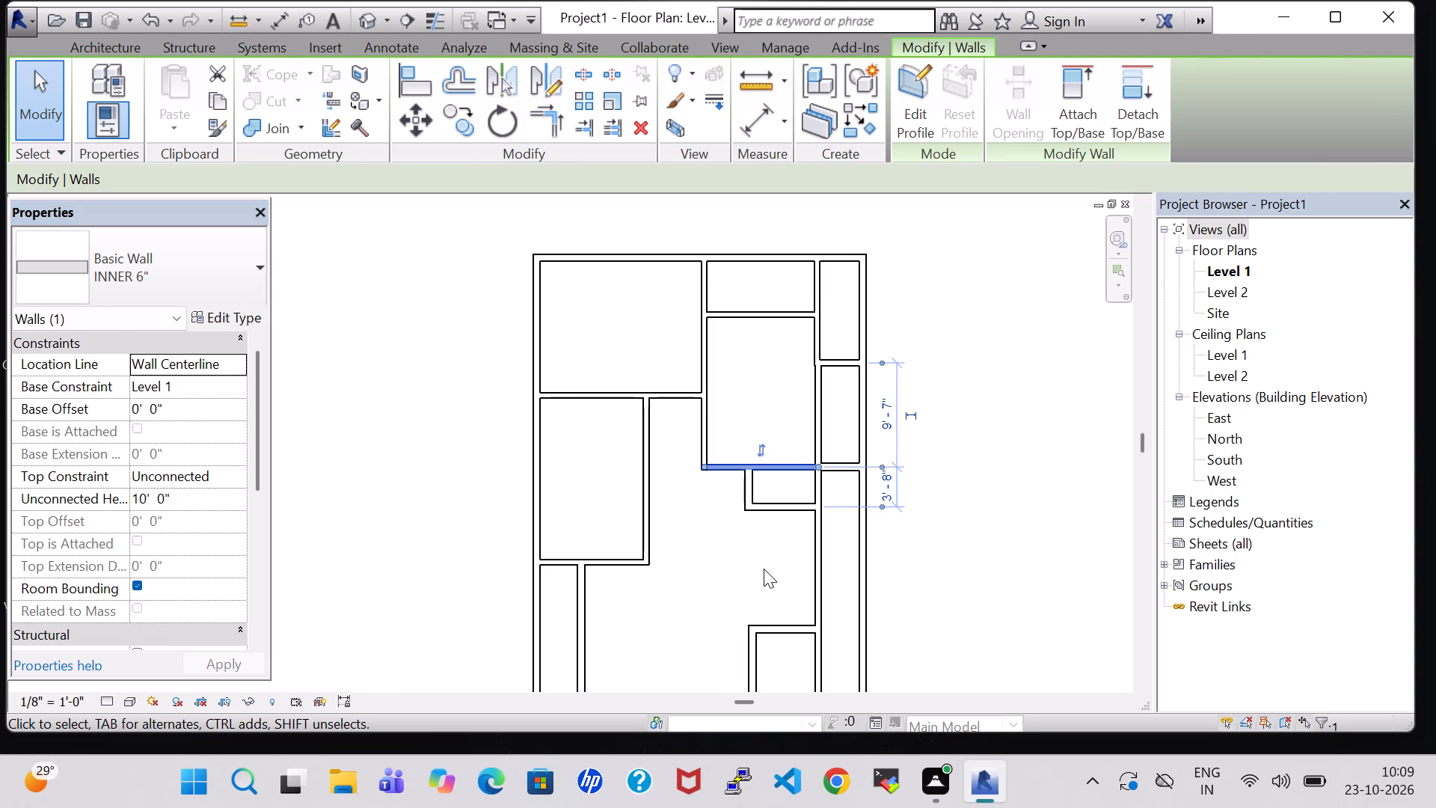
pyautogui.click(764, 569)
pyautogui.click(811, 426)
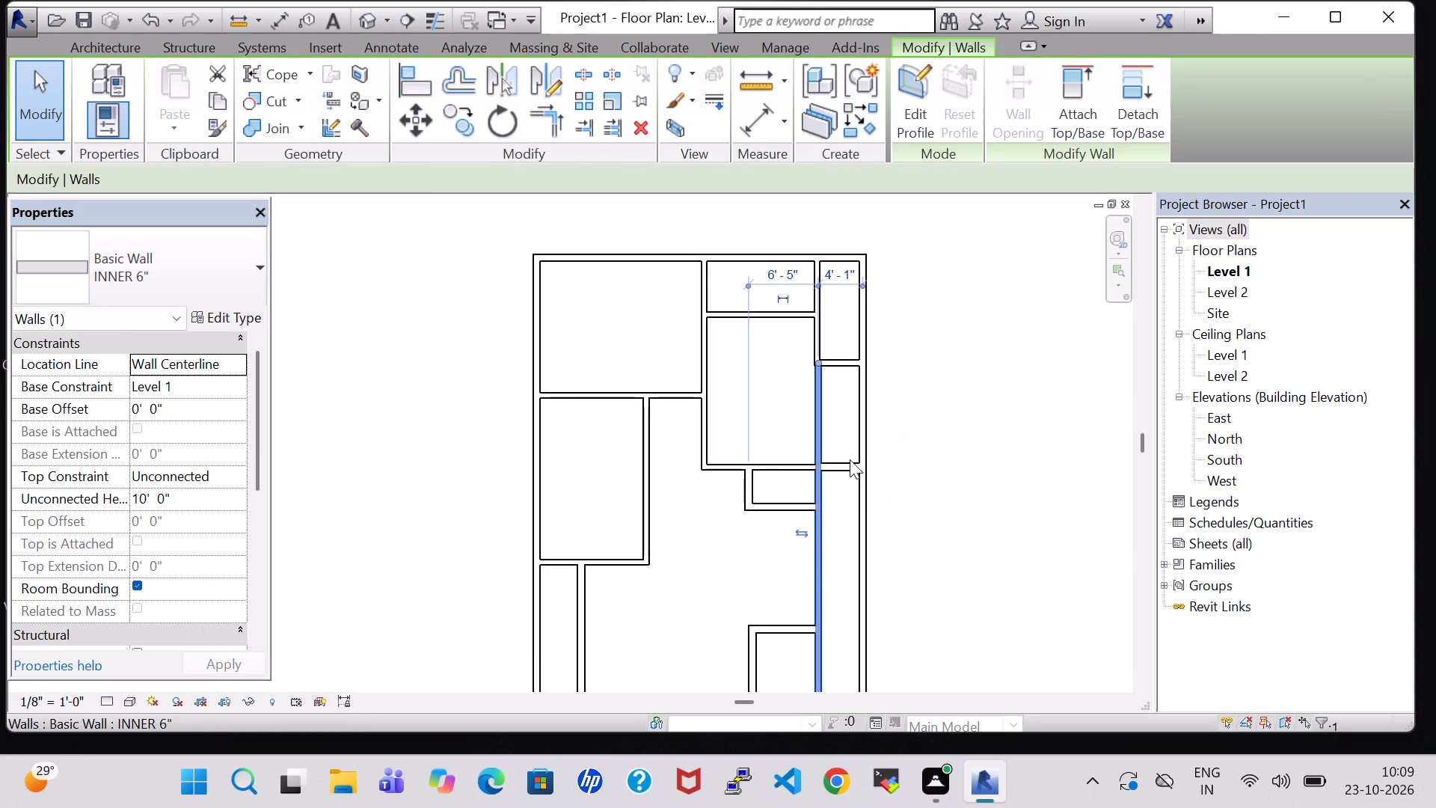
pyautogui.click(914, 524)
pyautogui.click(839, 464)
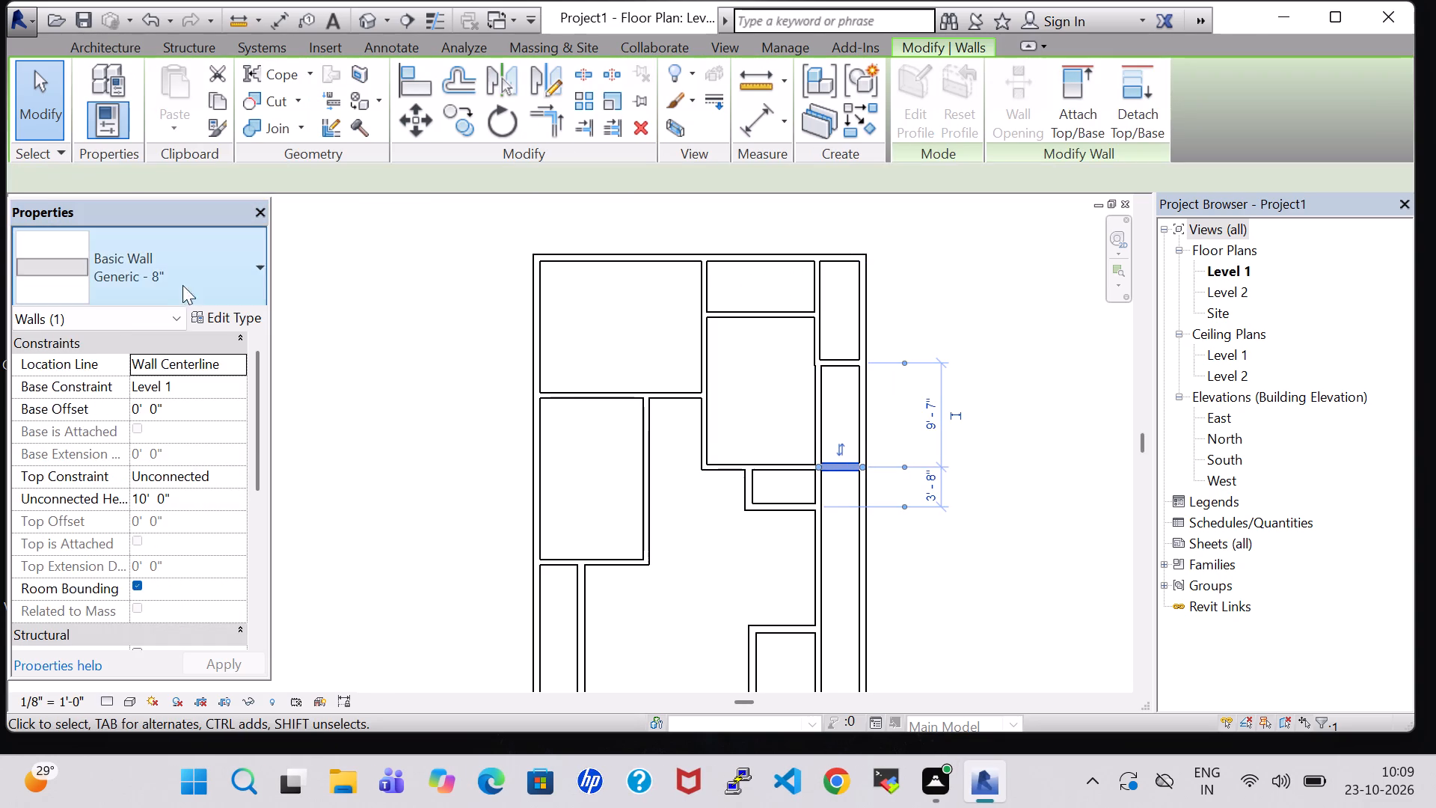
pyautogui.click(156, 278)
pyautogui.click(152, 779)
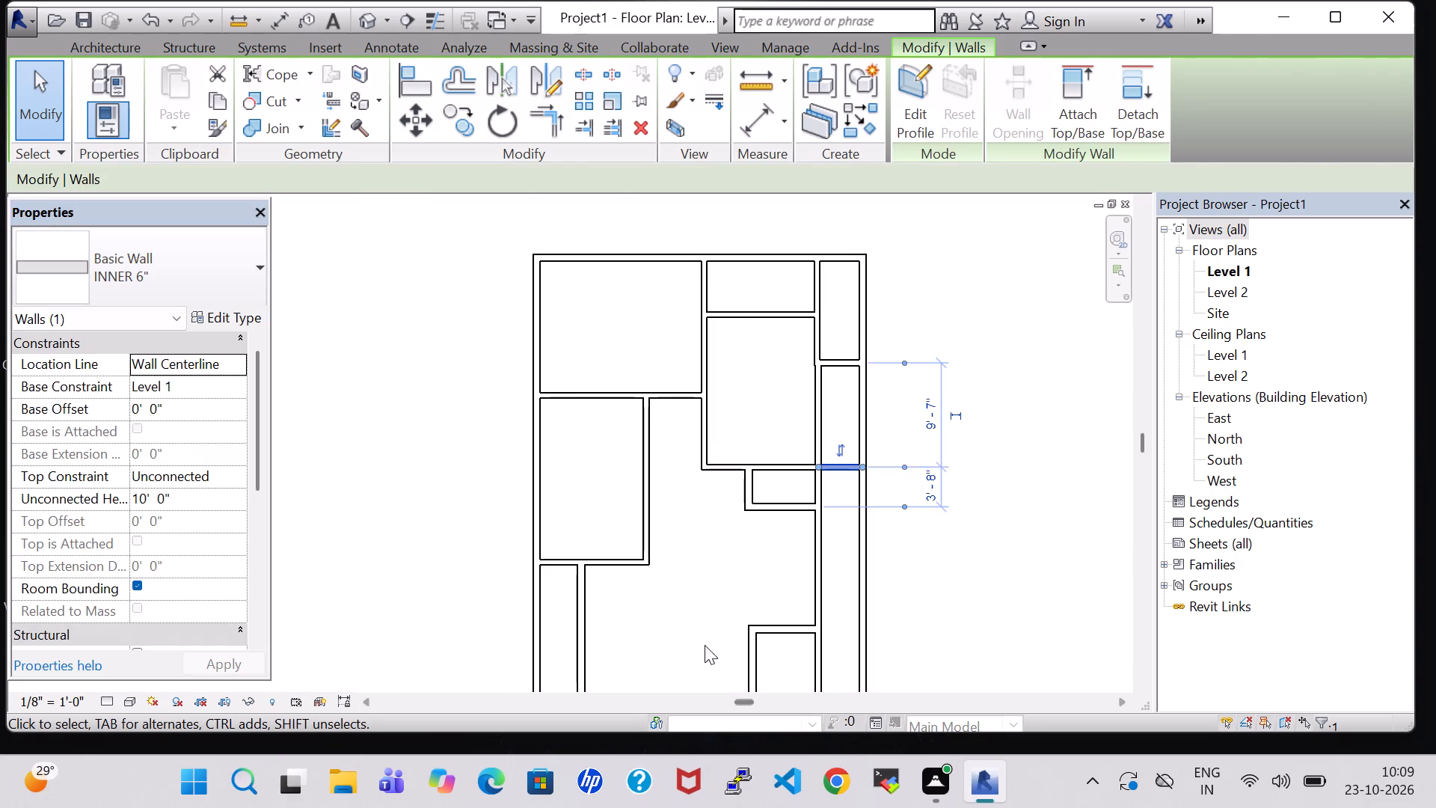
pyautogui.click(717, 642)
# Change the left and bottom walls of the small room below the upper-middle rooms to type INNER 6".
pyautogui.click(749, 498)
pyautogui.click(160, 261)
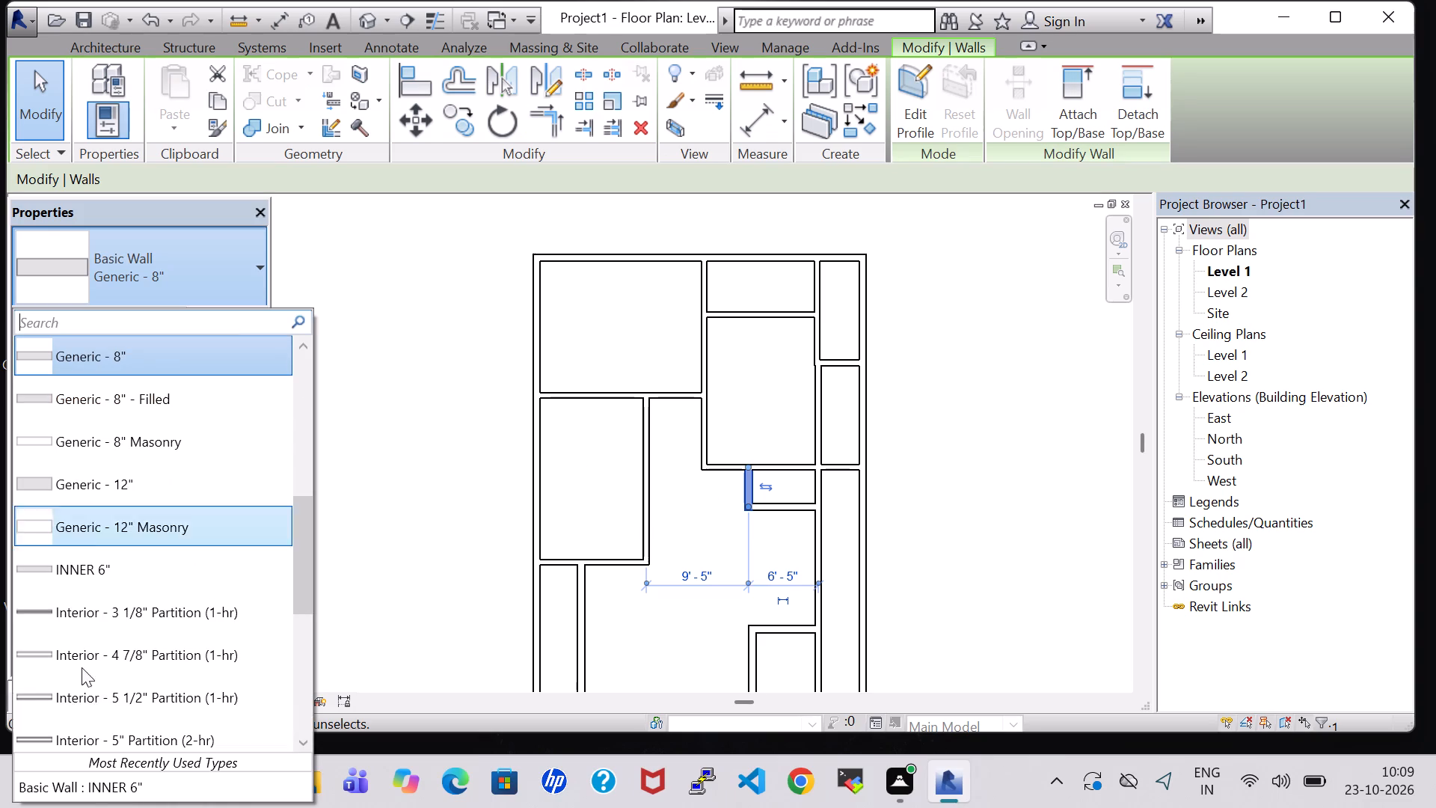
pyautogui.click(86, 792)
pyautogui.click(783, 508)
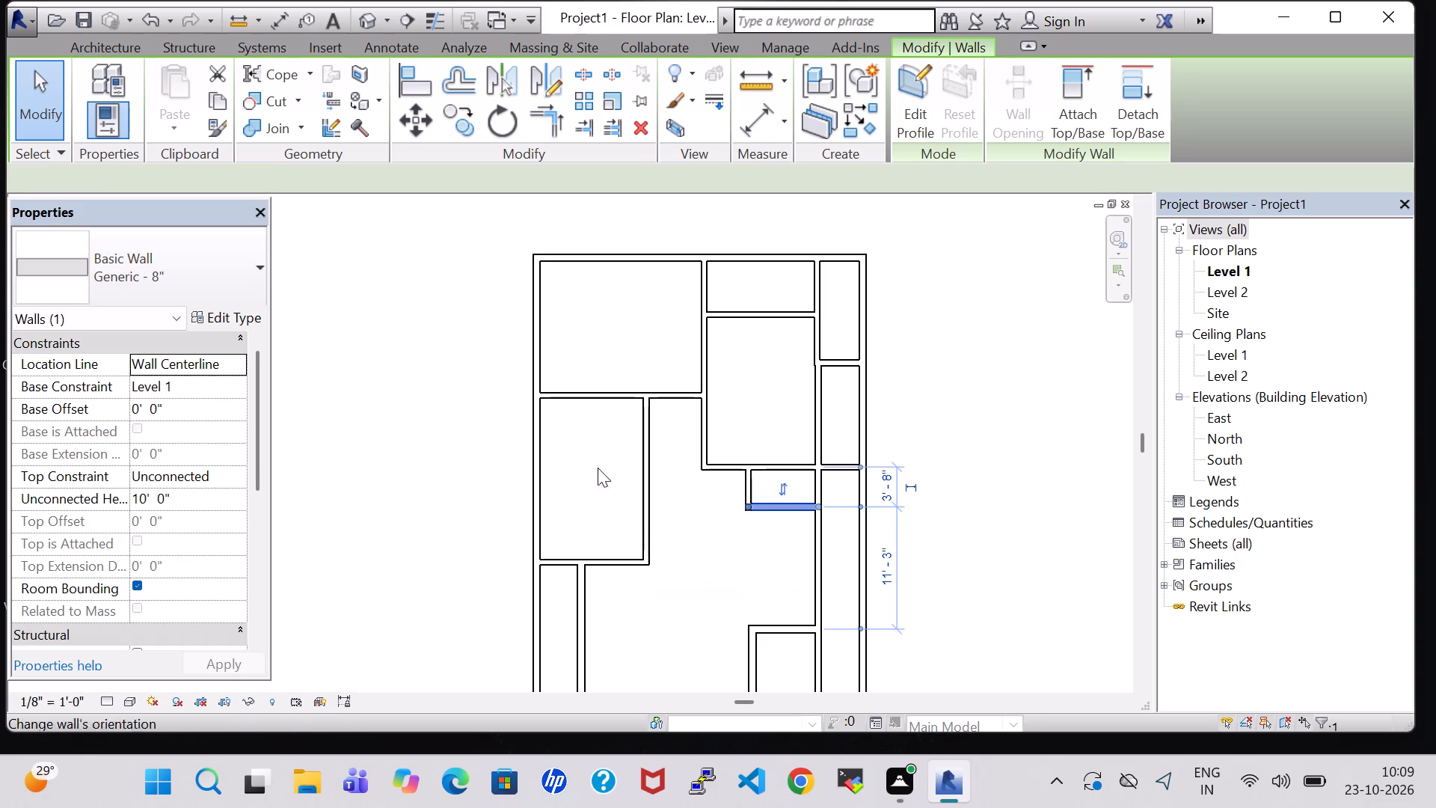
pyautogui.click(174, 263)
pyautogui.click(144, 780)
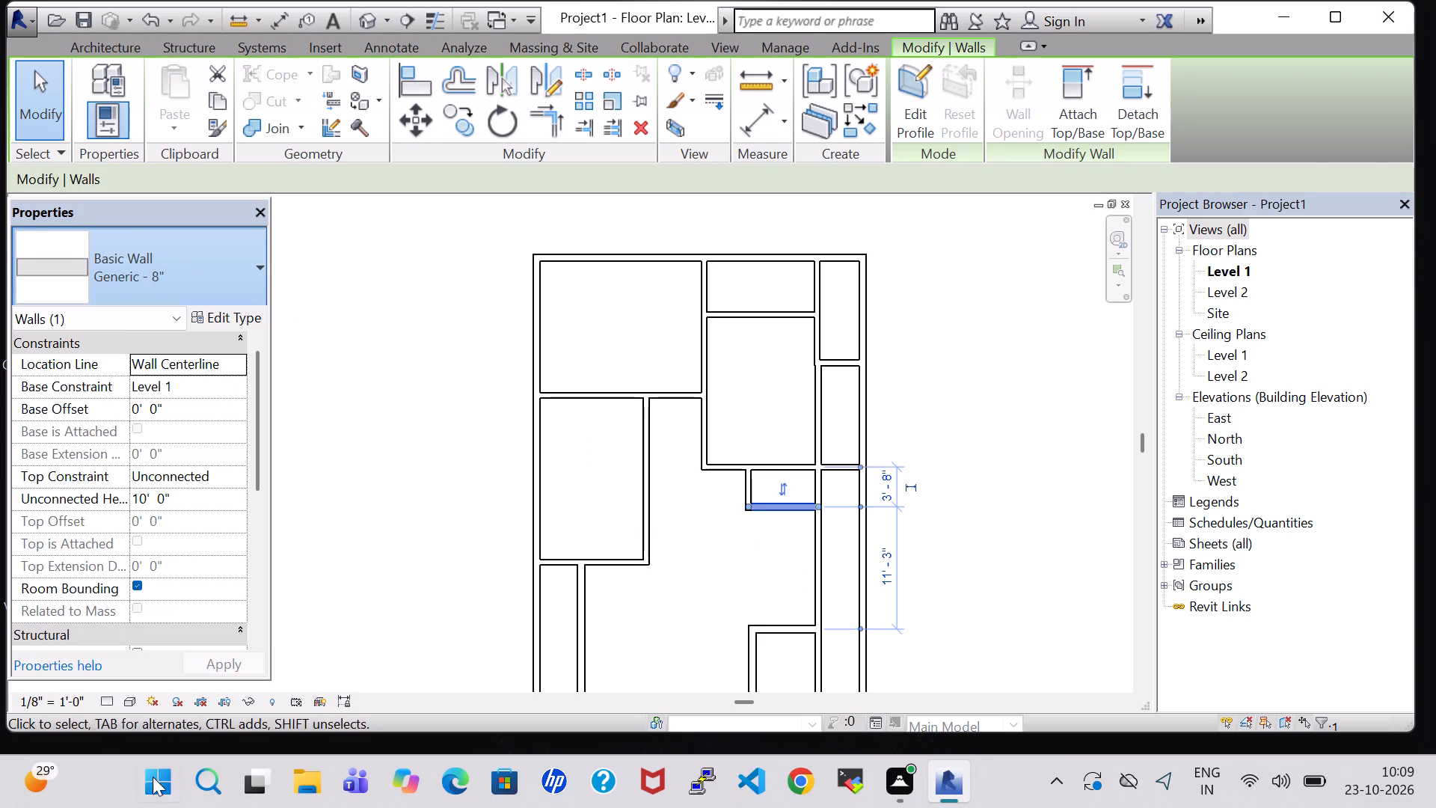
pyautogui.click(682, 584)
# Check the types of the middle-left room's right and bottom walls, and change the right wall of the narrow room below to INNER 6".
pyautogui.moveTo(682, 584); pyautogui.dragTo(719, 499, button='middle')
pyautogui.middleClick(722, 498)
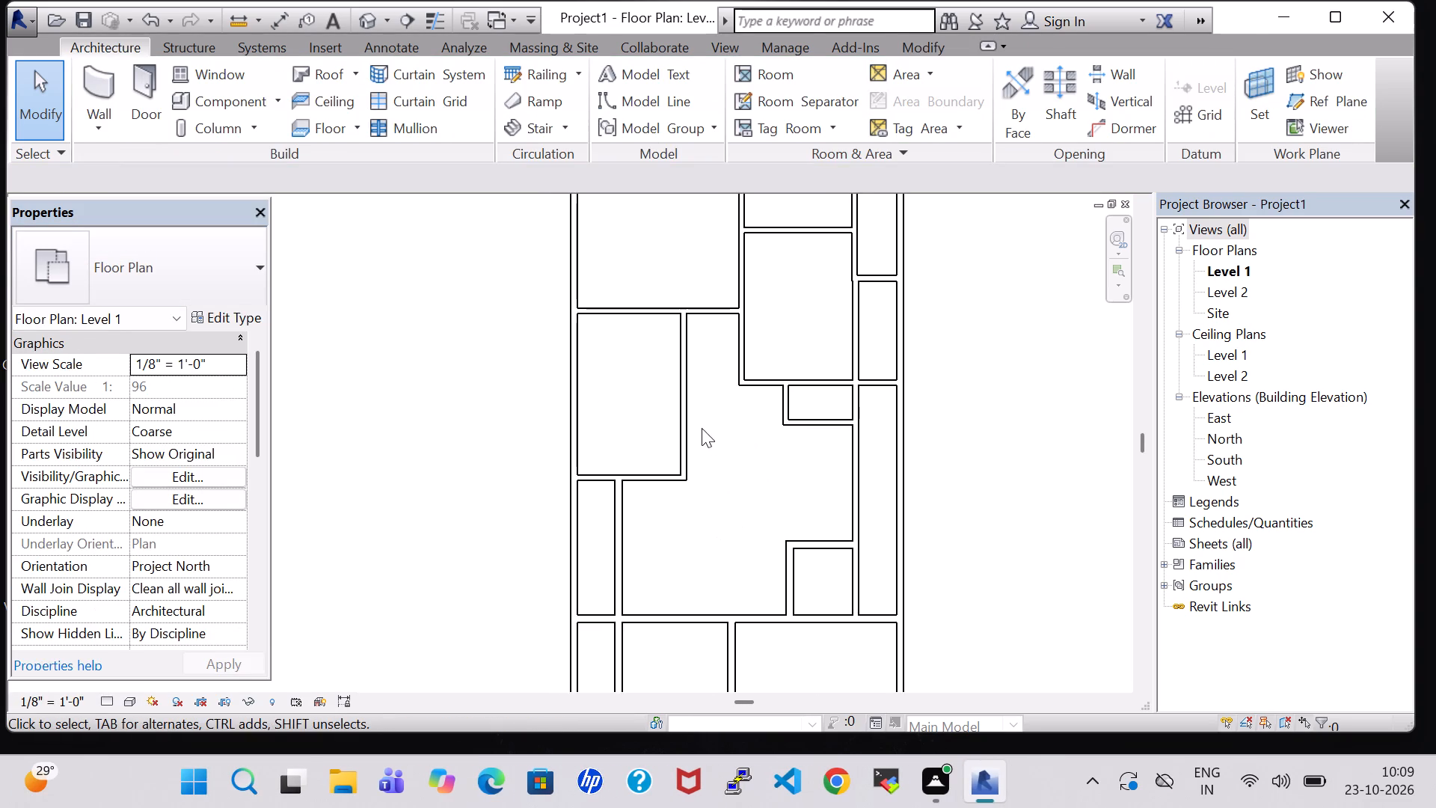
pyautogui.click(683, 423)
pyautogui.click(186, 268)
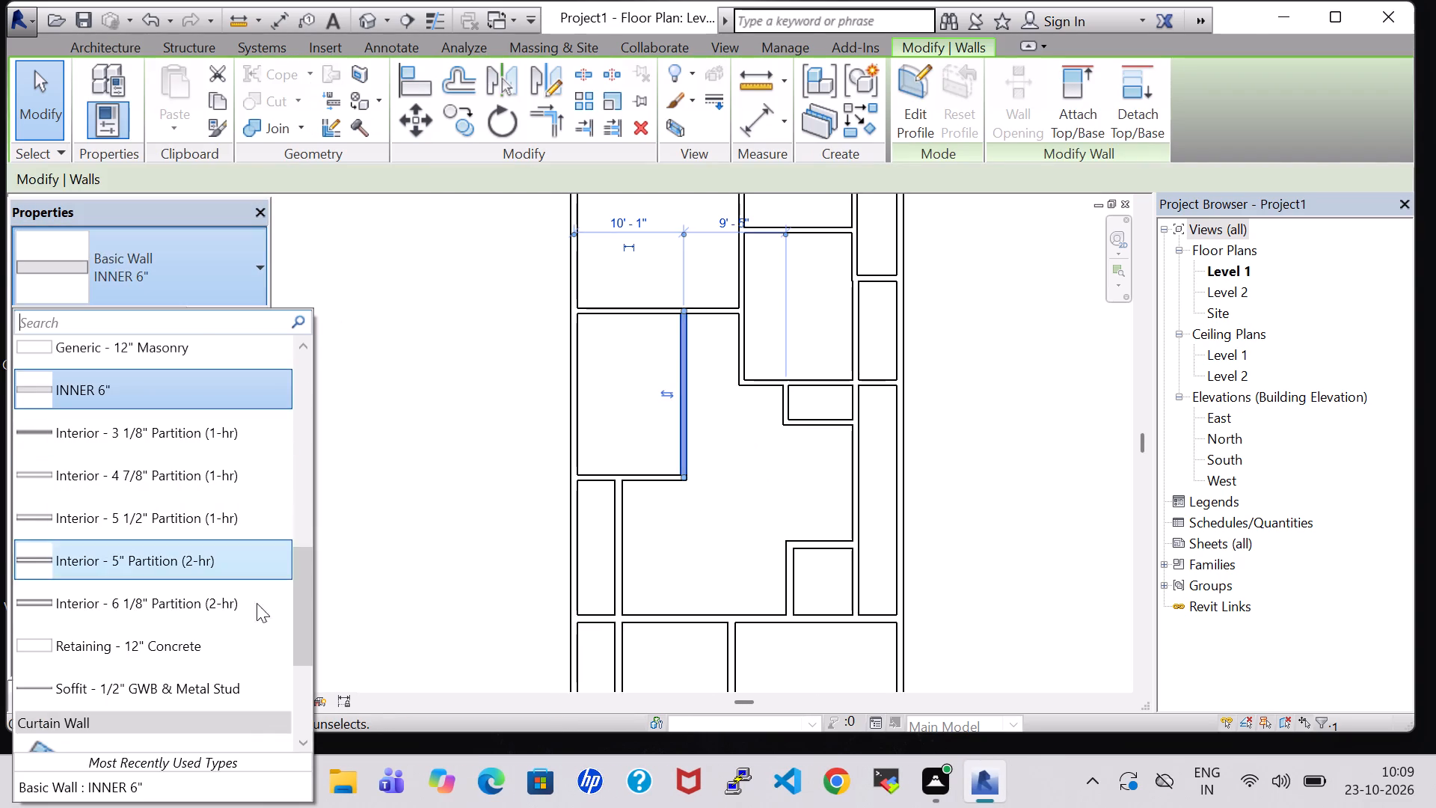
pyautogui.click(460, 537)
pyautogui.click(660, 466)
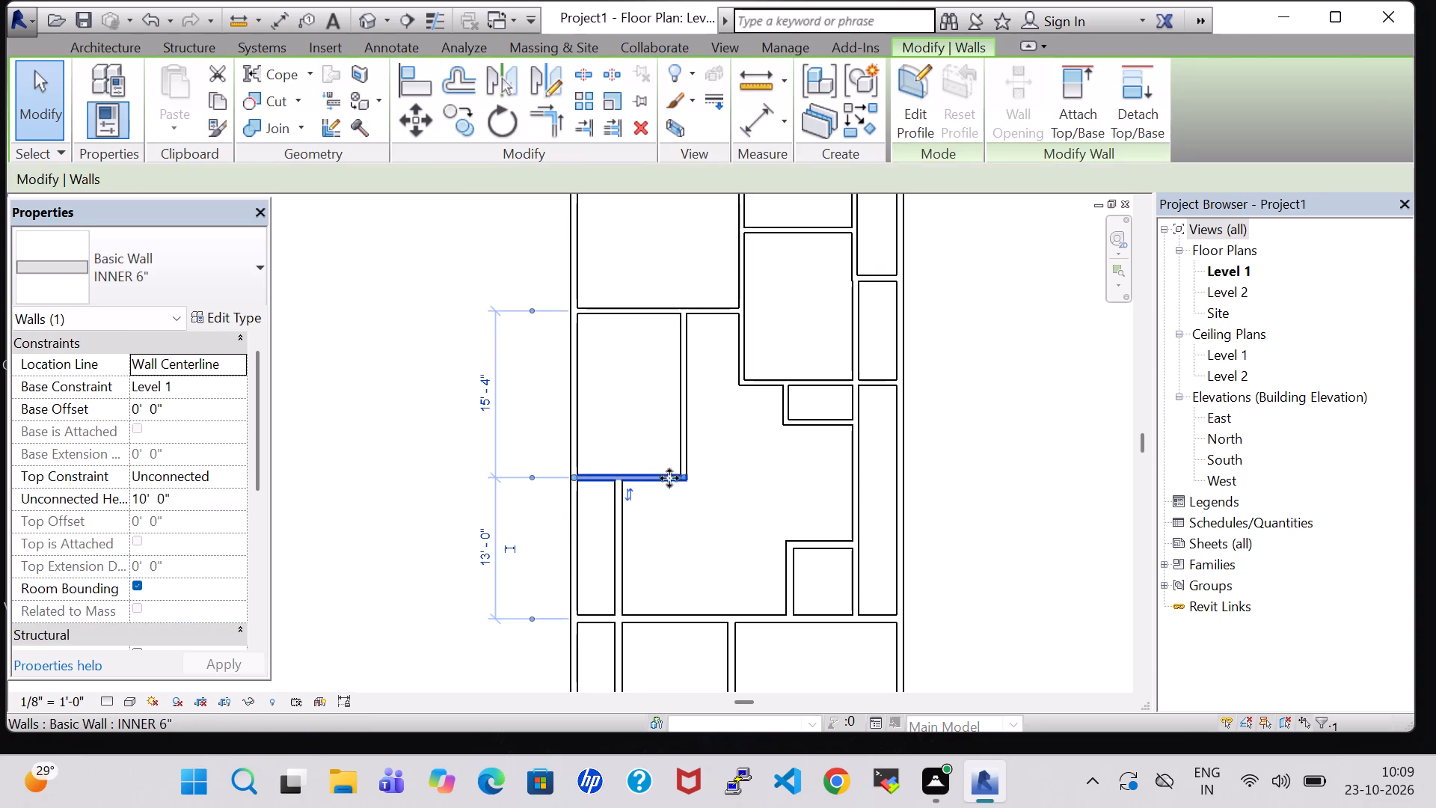
pyautogui.click(731, 557)
pyautogui.click(616, 552)
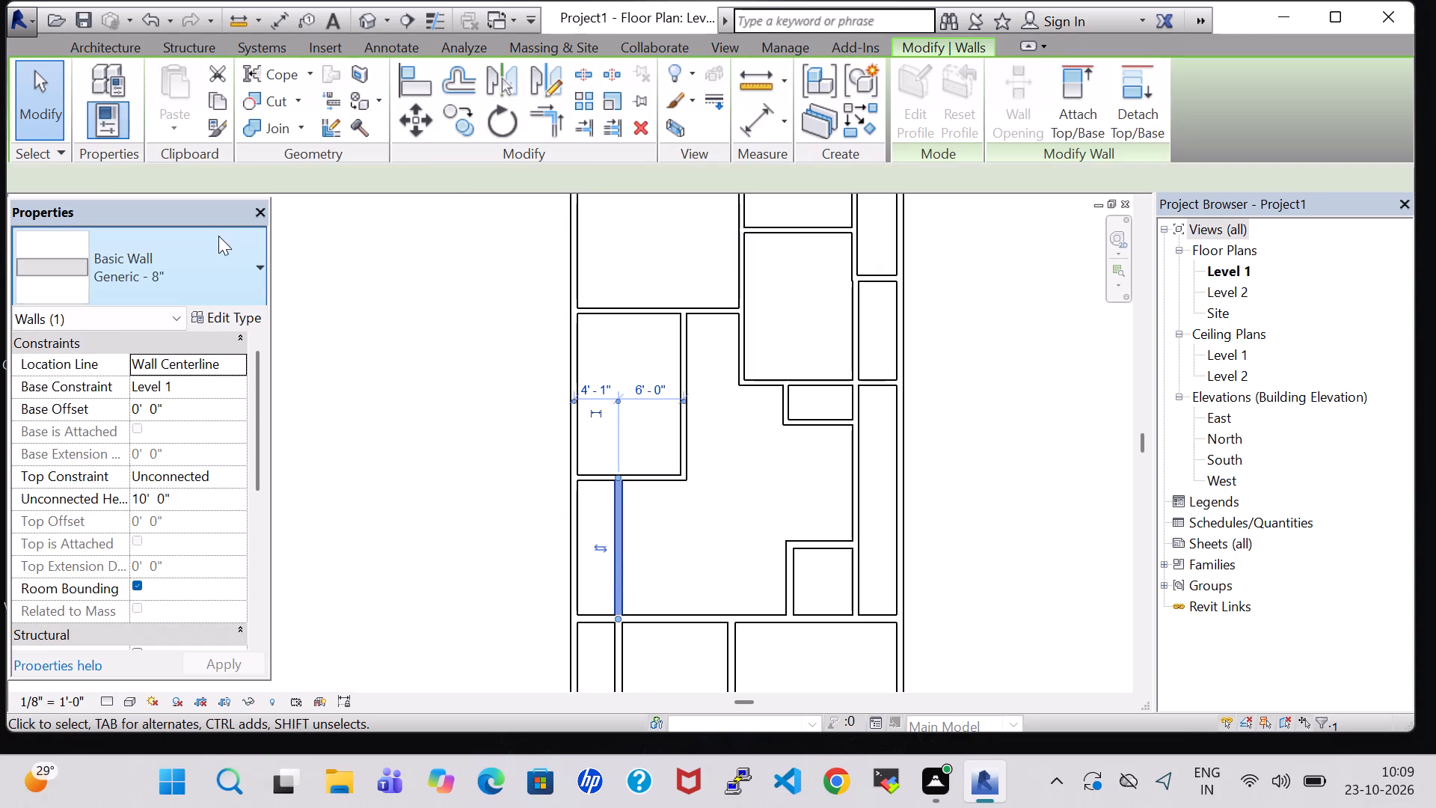
pyautogui.click(204, 255)
pyautogui.click(83, 784)
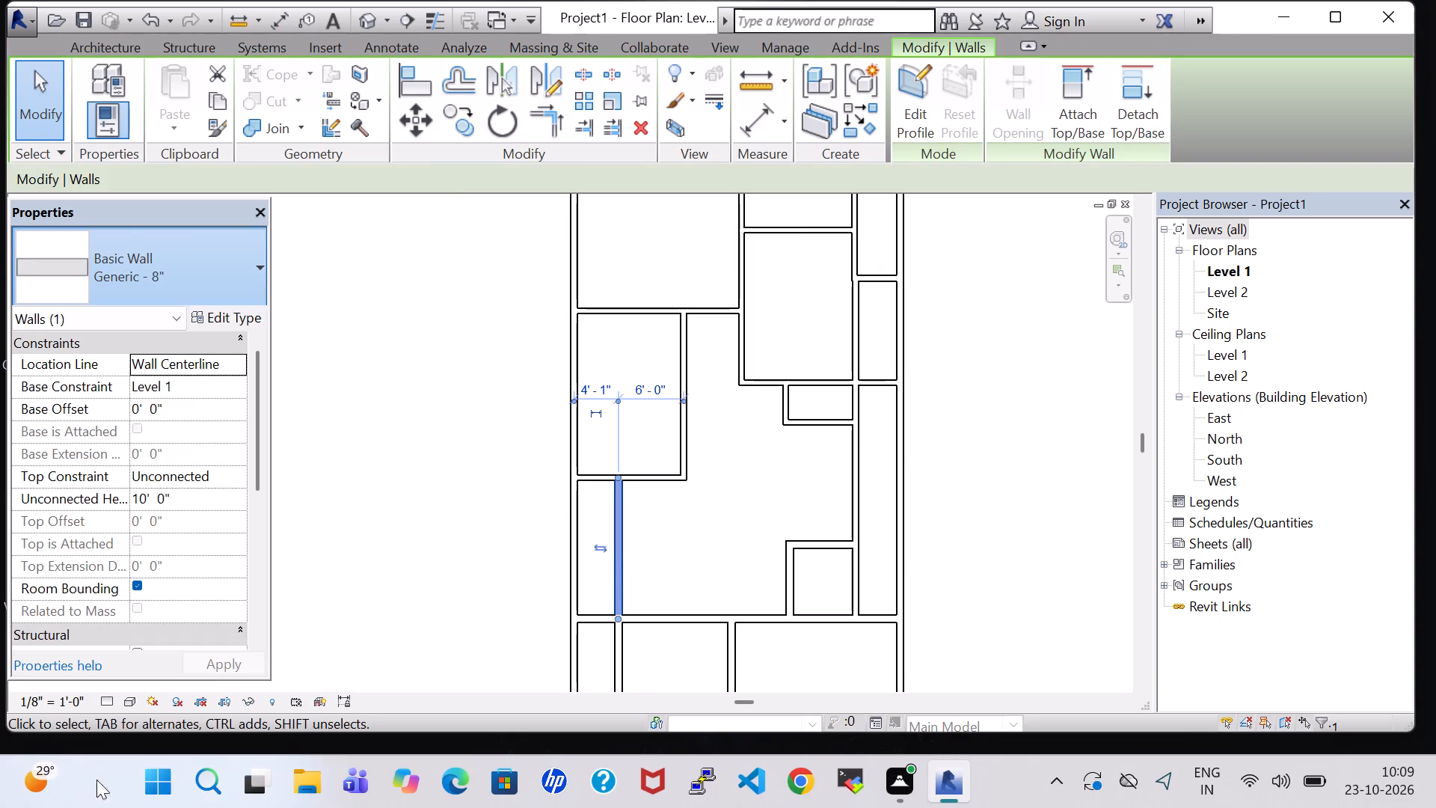
pyautogui.click(719, 578)
# Change the top and left walls of the small room at the lower right of the central hall to type INNER 6".
pyautogui.click(808, 551)
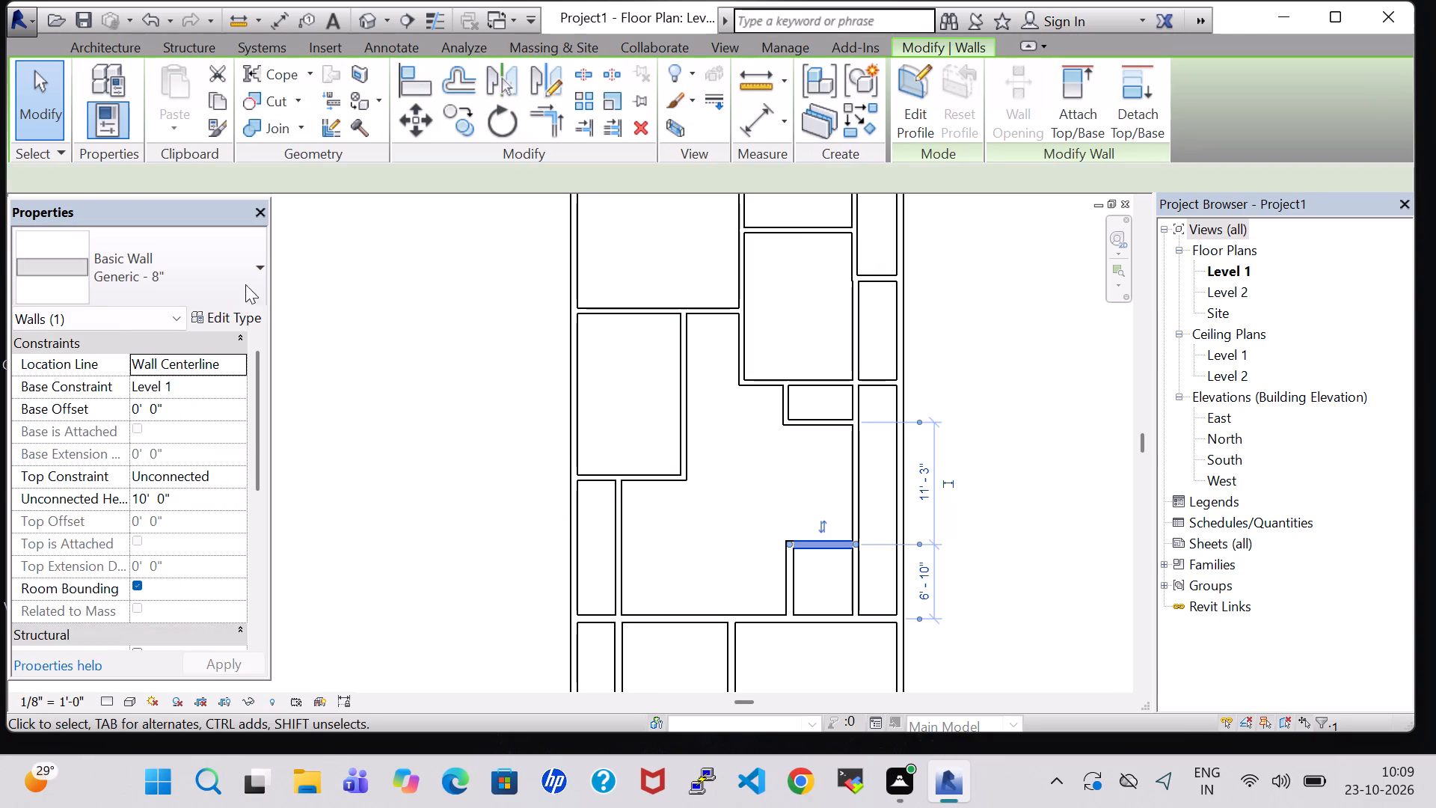
pyautogui.click(185, 252)
pyautogui.click(179, 790)
pyautogui.click(793, 591)
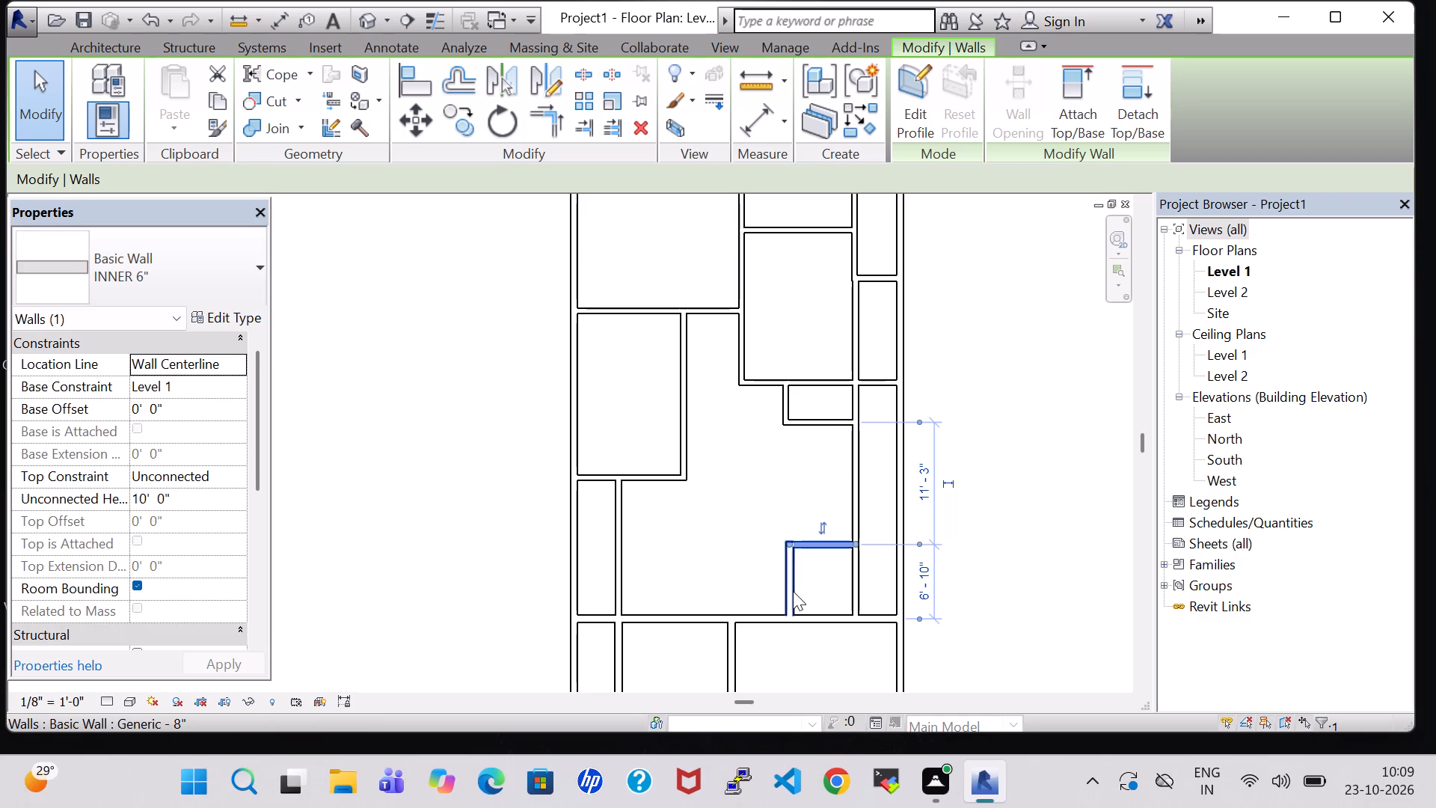
pyautogui.click(161, 278)
pyautogui.click(214, 791)
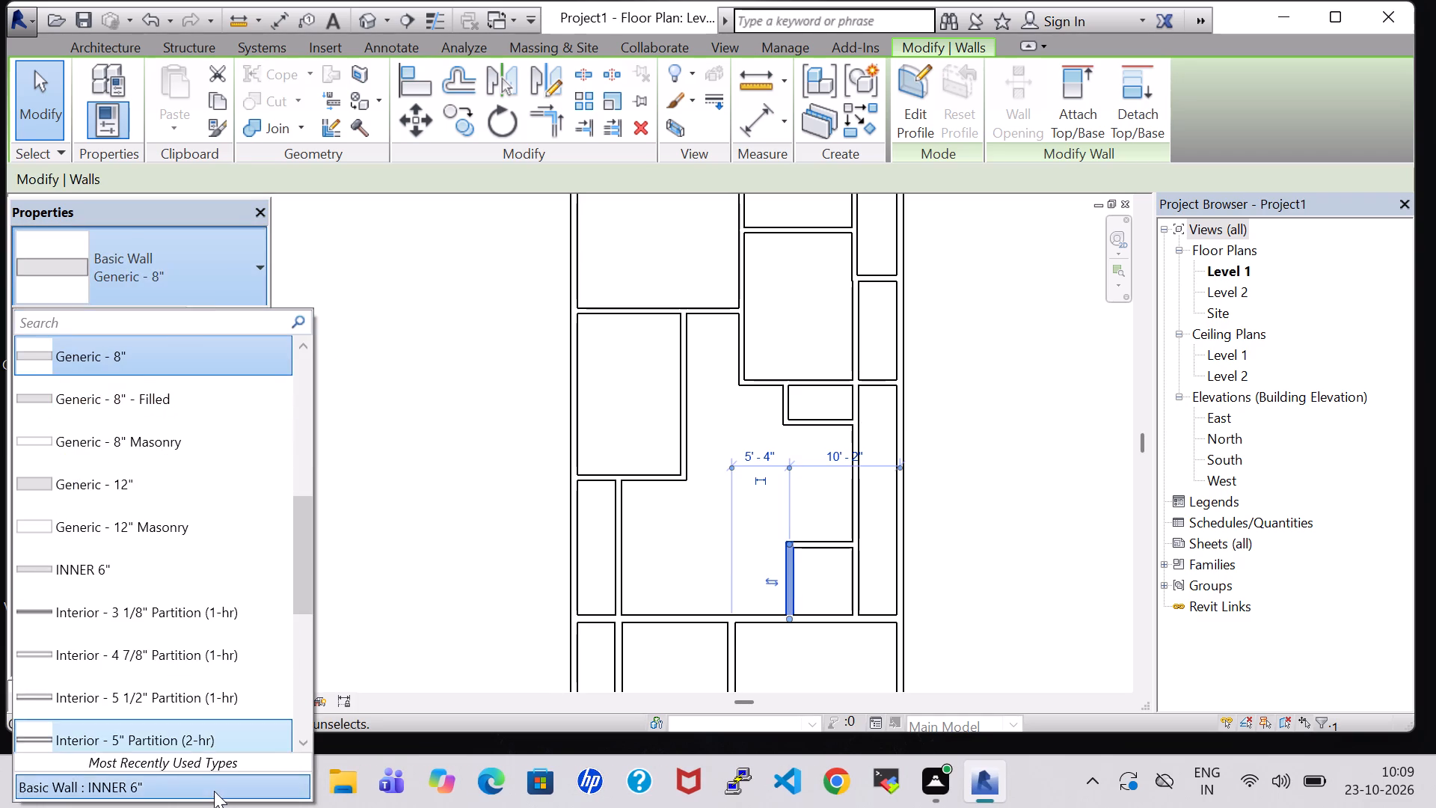
pyautogui.click(863, 528)
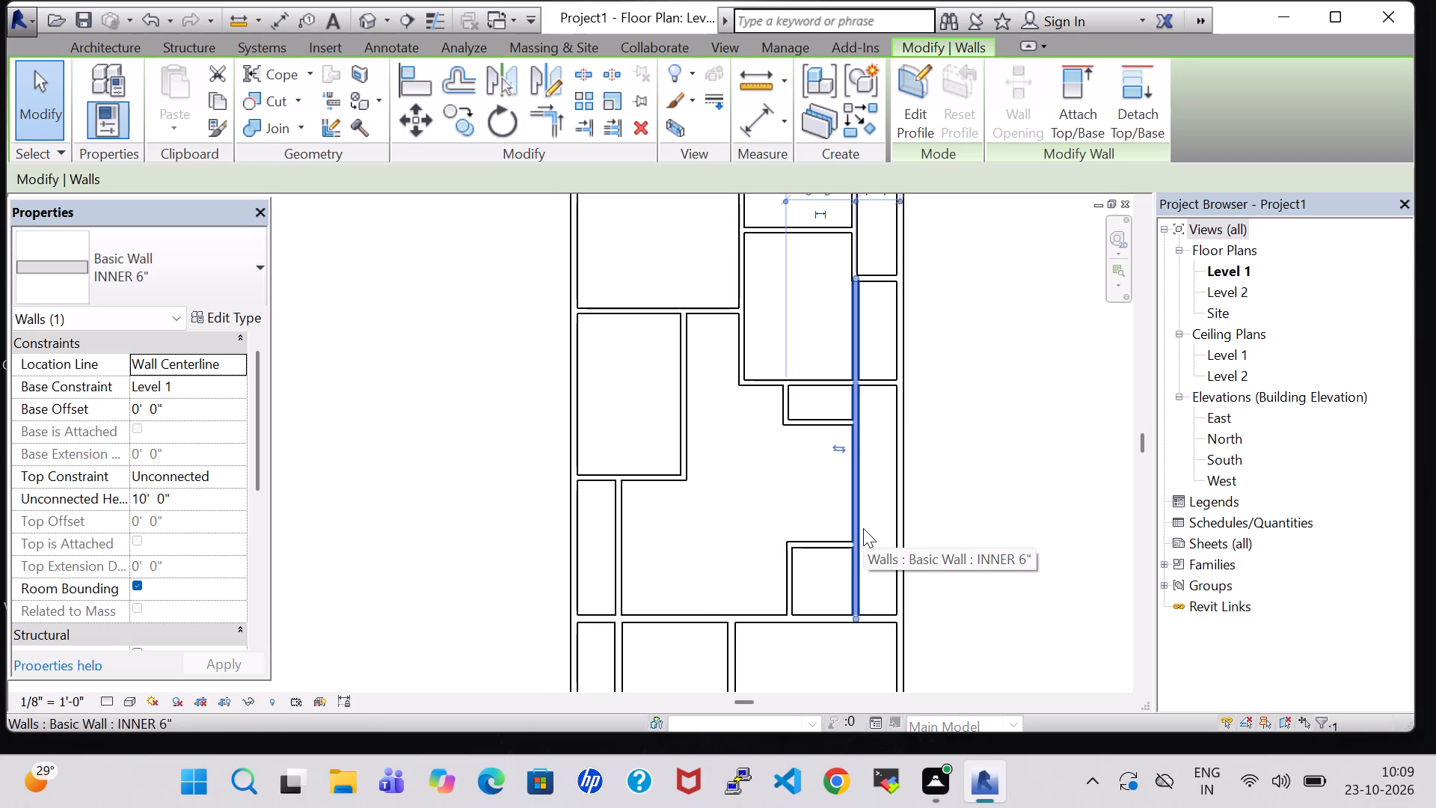
# Change the full-width horizontal wall below the hall, the lower room's left wall and the short cross wall beside it to INNER 6".
pyautogui.moveTo(829, 664); pyautogui.dragTo(844, 499, button='middle')
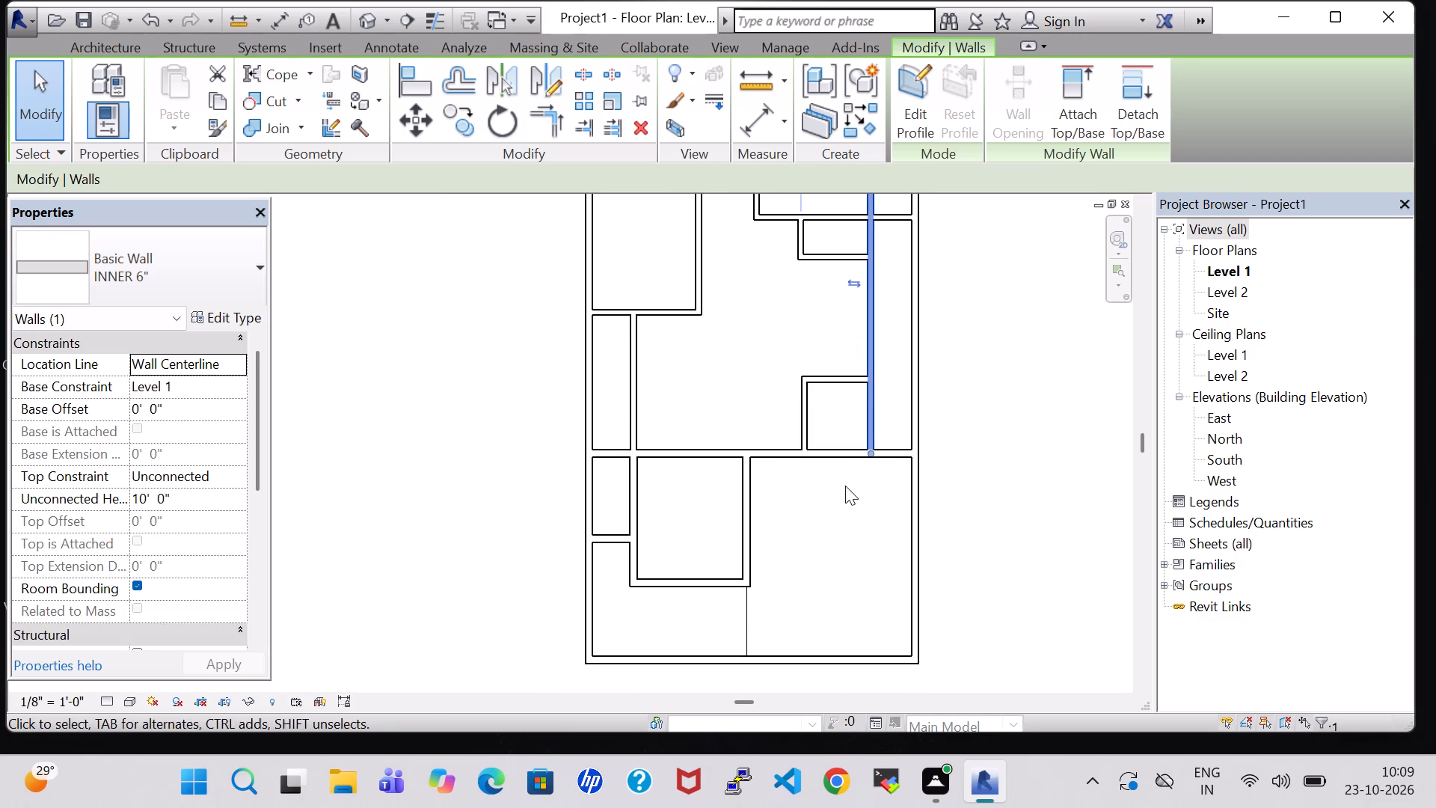
pyautogui.click(713, 450)
pyautogui.click(139, 260)
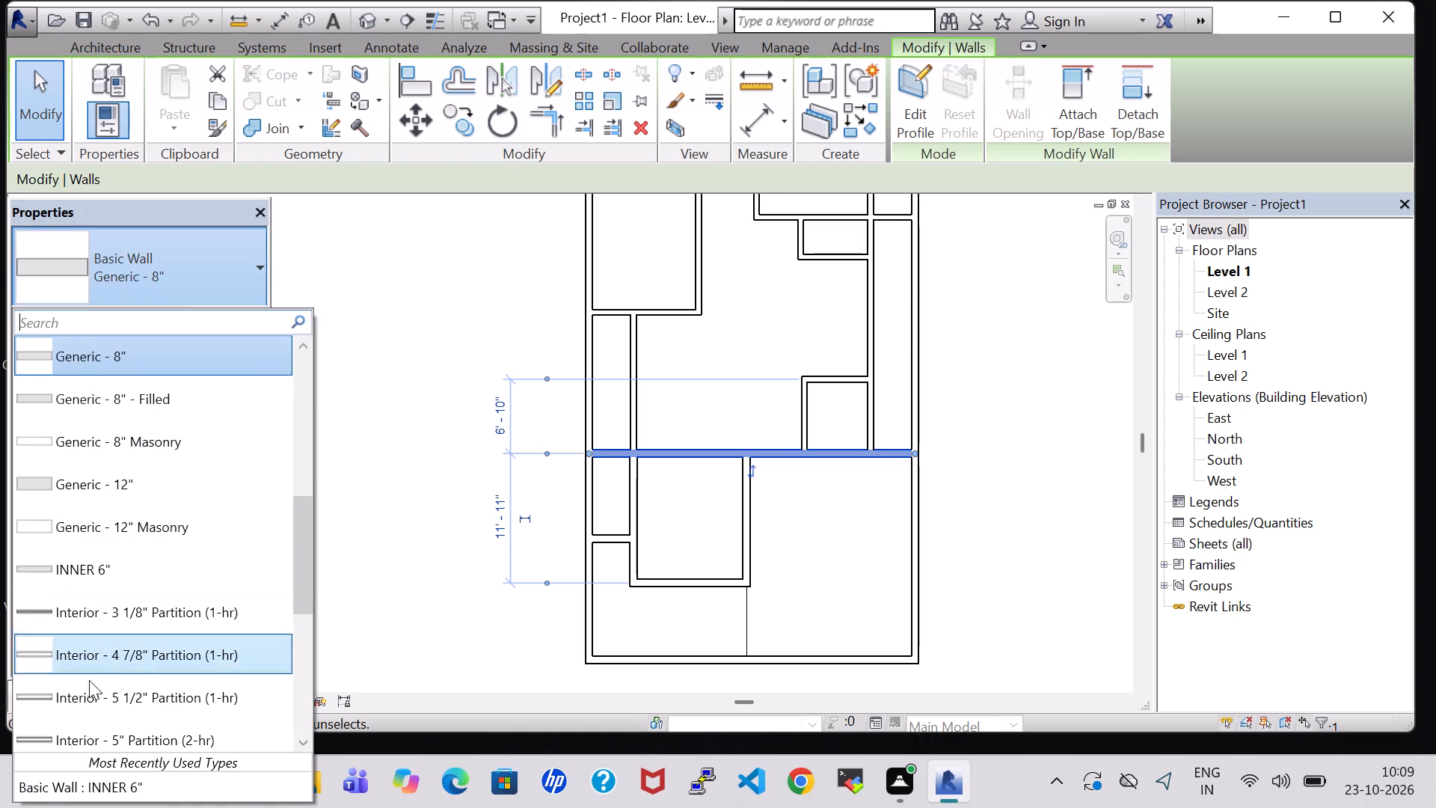
pyautogui.click(108, 791)
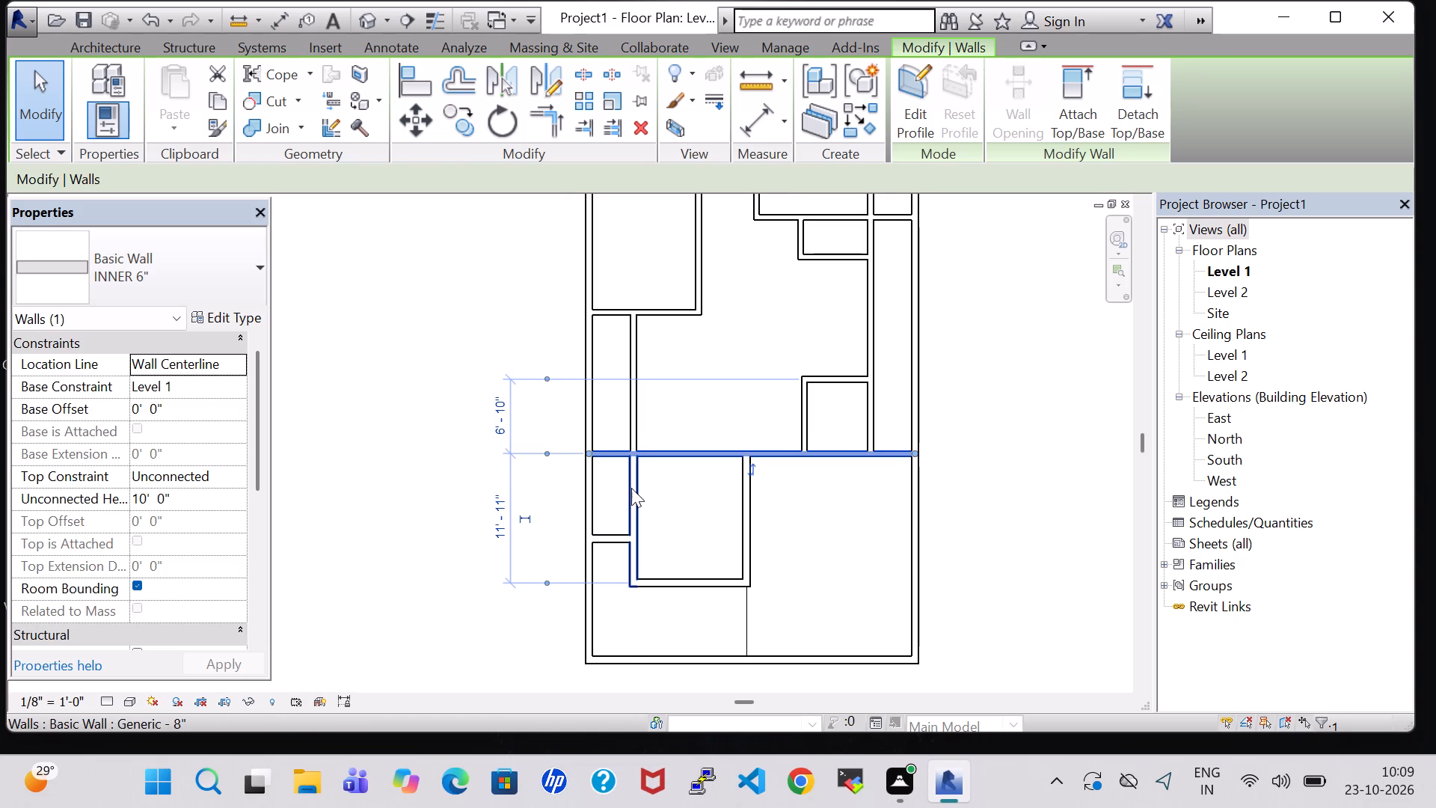
pyautogui.click(631, 488)
pyautogui.click(209, 268)
pyautogui.click(174, 789)
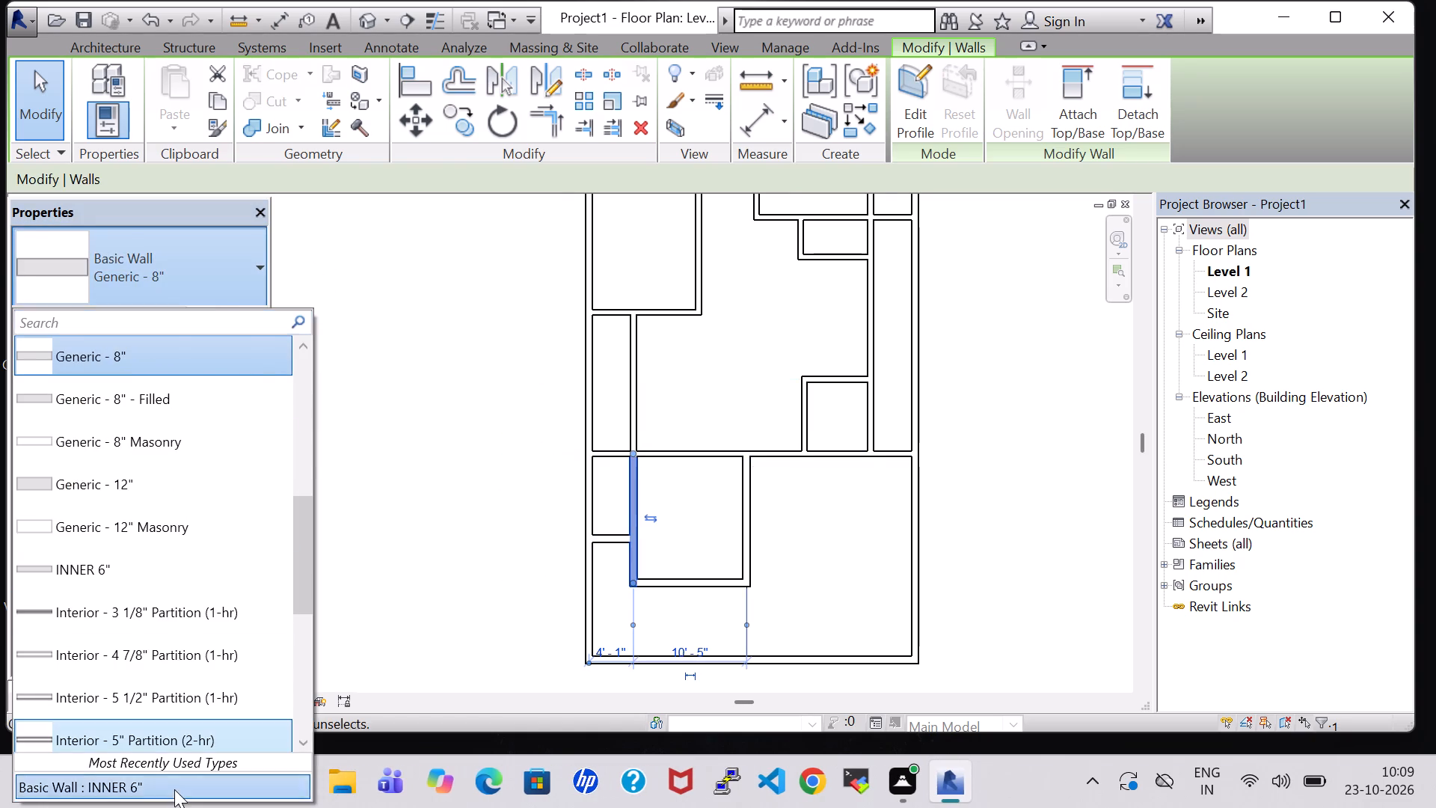
pyautogui.click(603, 541)
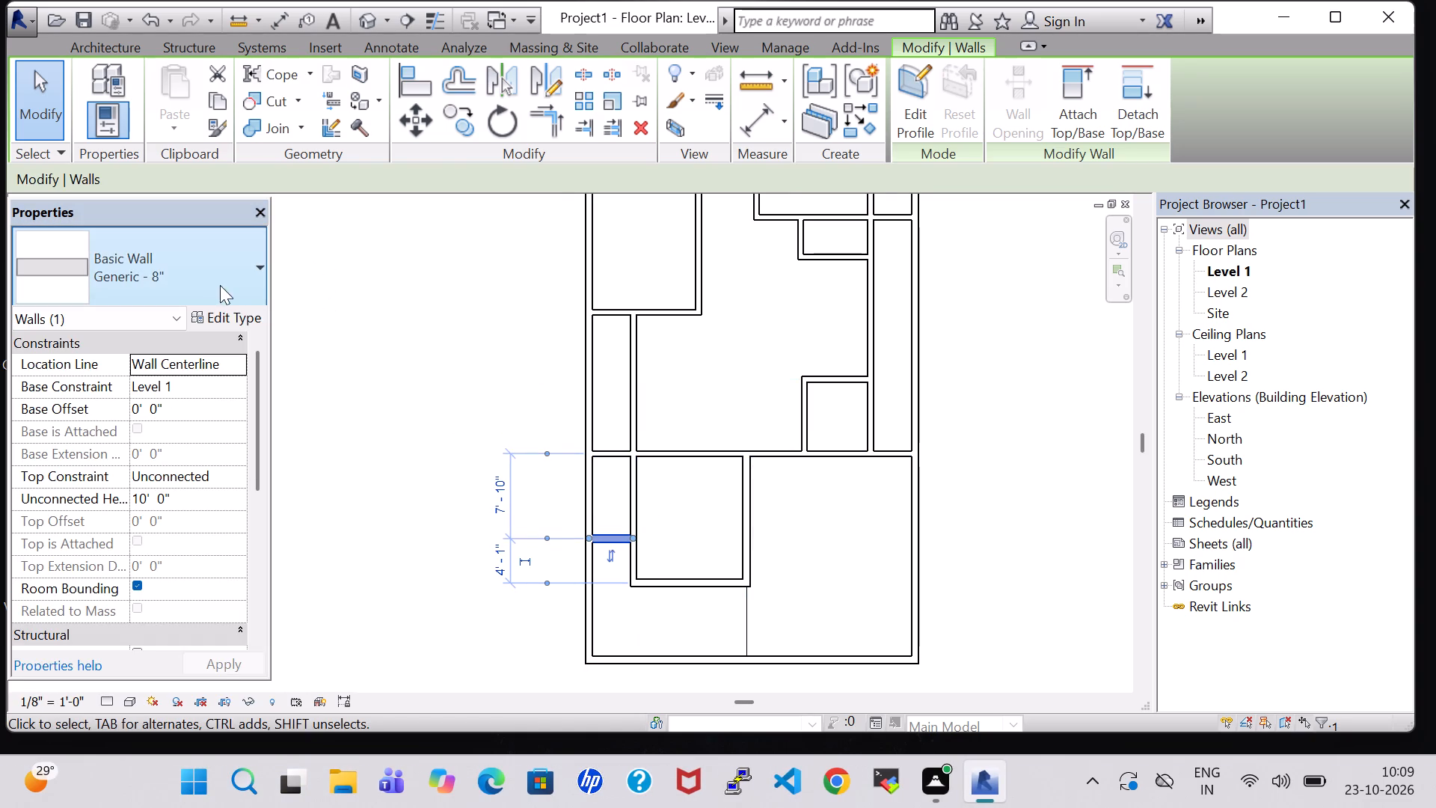
pyautogui.click(204, 284)
pyautogui.click(158, 782)
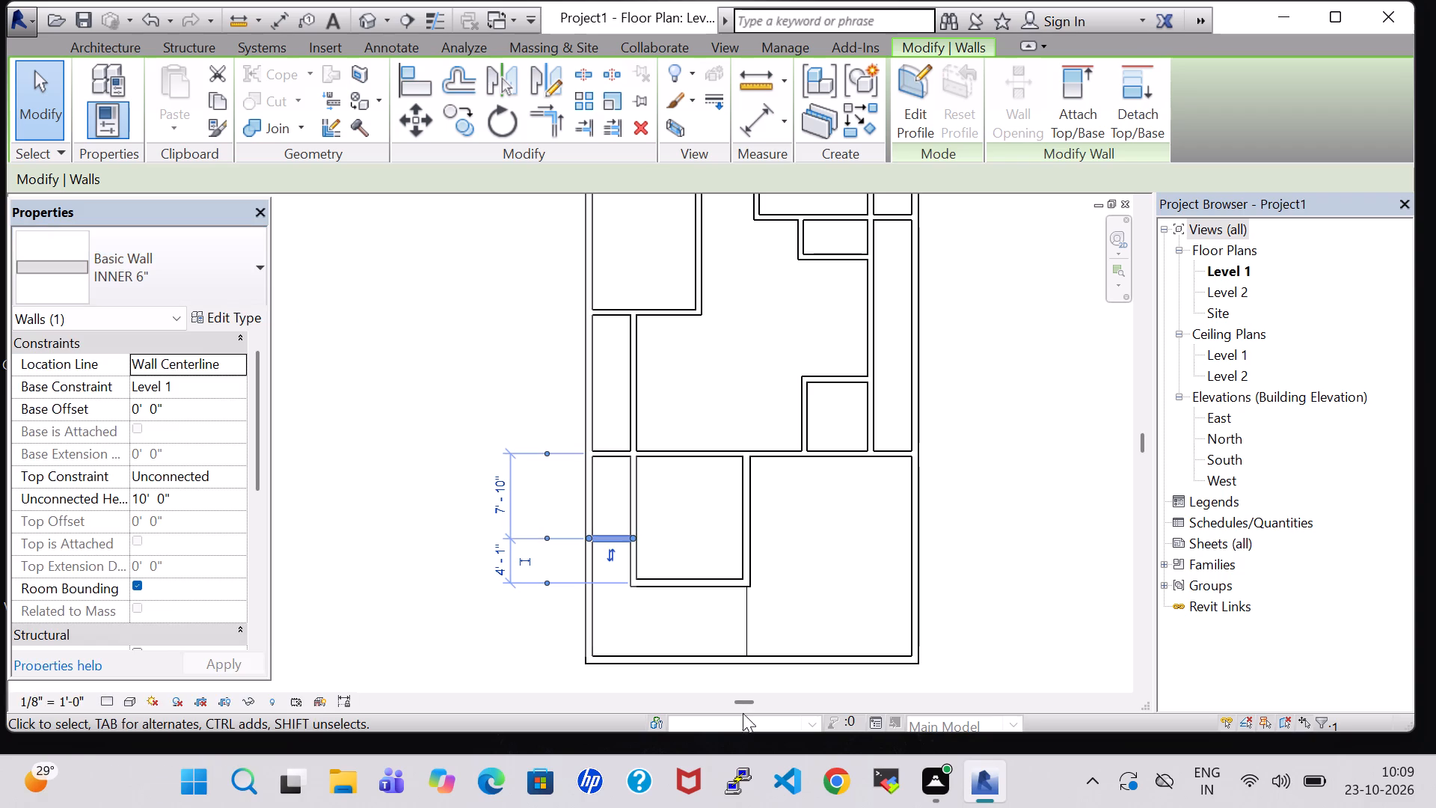
# Change the bottom and right walls of the room below the full-width horizontal wall to type INNER 6".
pyautogui.click(682, 585)
pyautogui.click(177, 259)
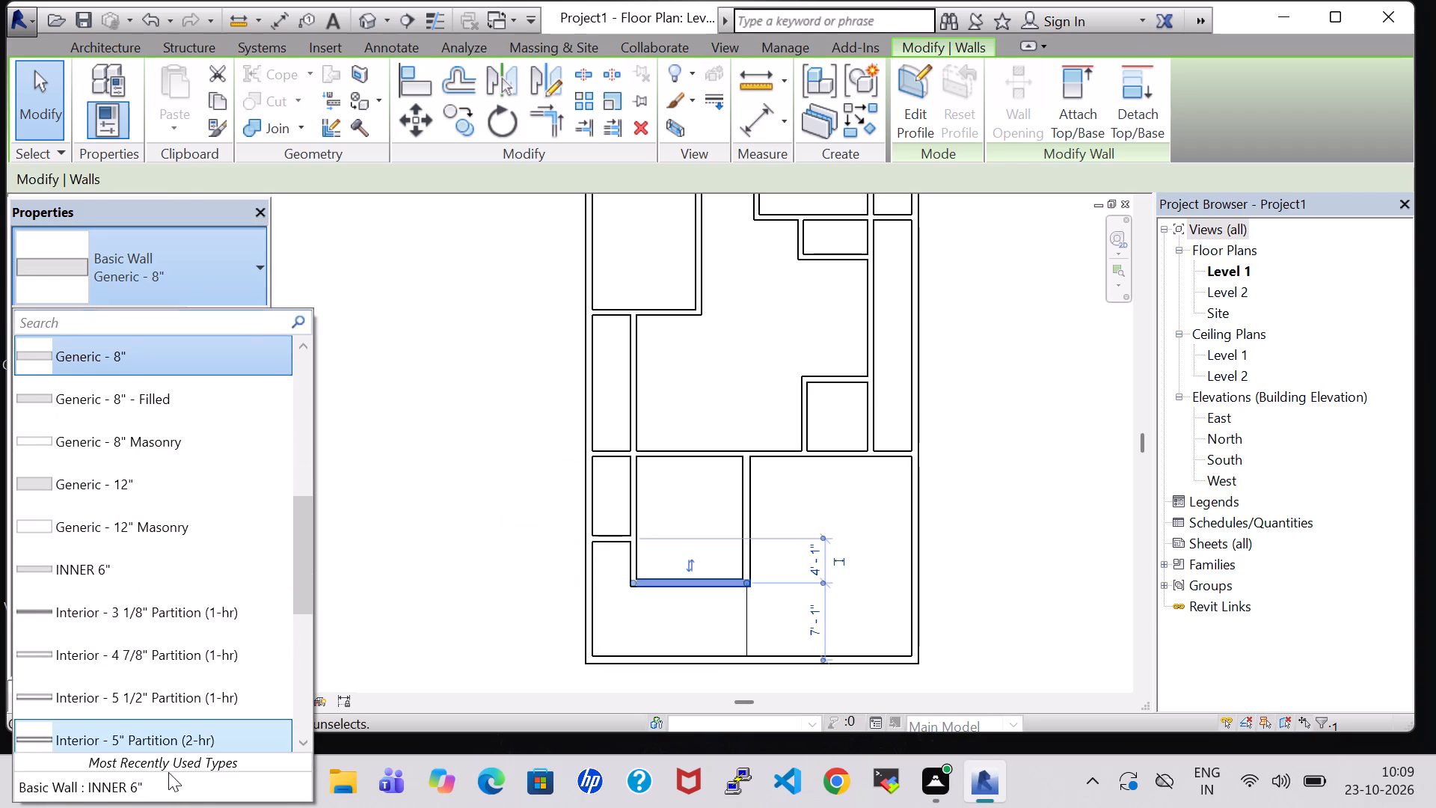
pyautogui.click(168, 789)
pyautogui.click(761, 510)
pyautogui.click(748, 509)
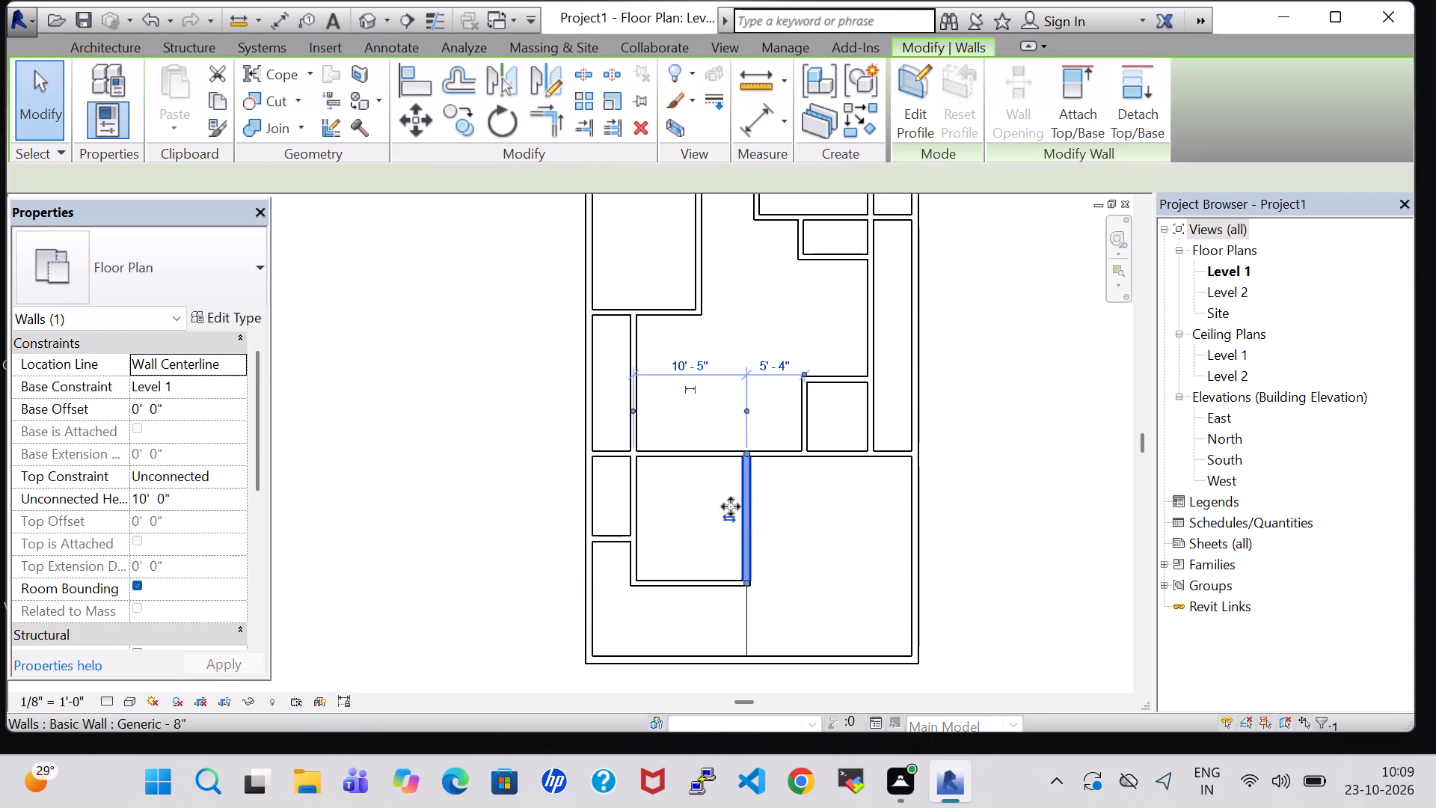
pyautogui.click(145, 289)
pyautogui.click(150, 791)
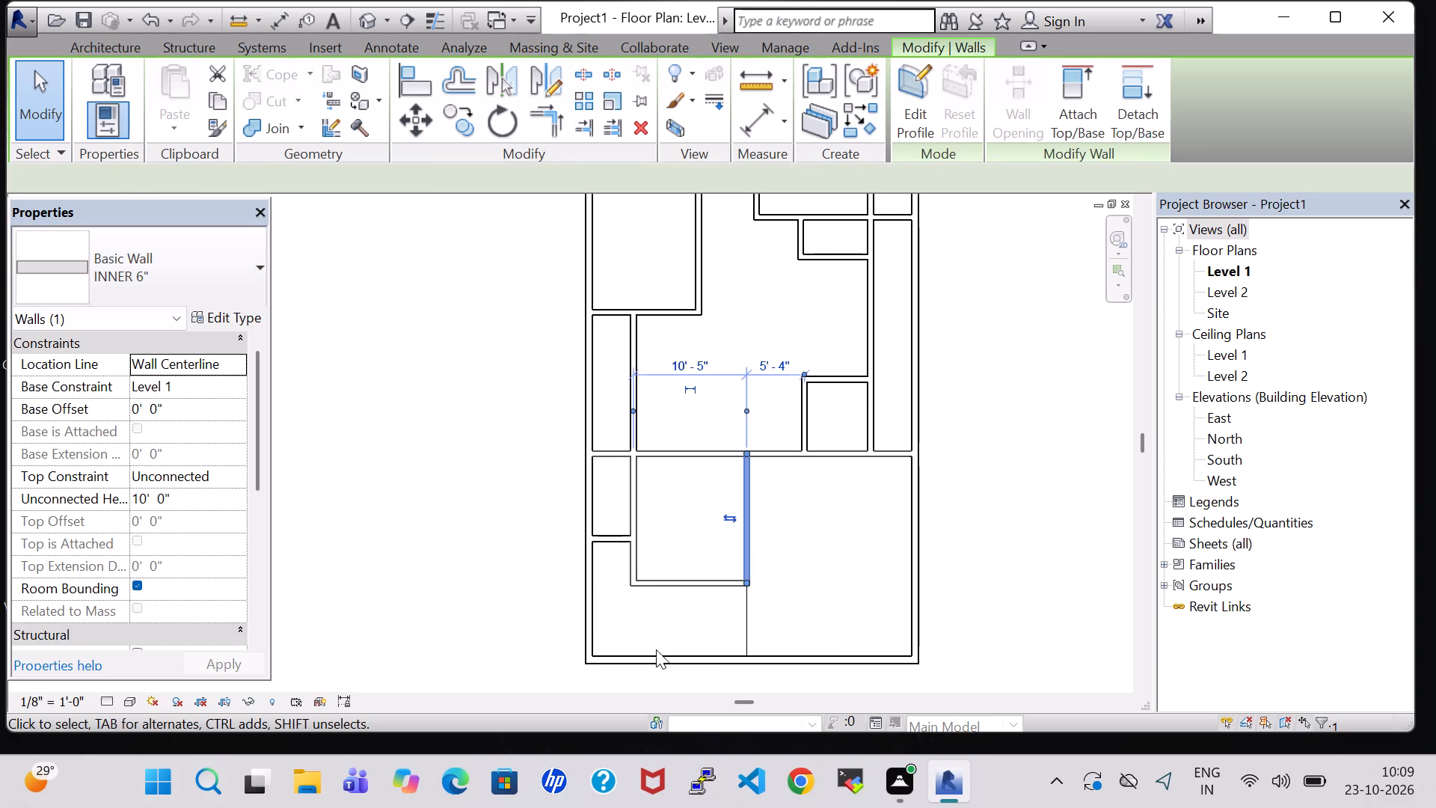
# Examine the complete Level 1 wall layout from the top rooms down to the lower rooms.
pyautogui.click(1015, 513)
pyautogui.scroll(-2, 806, 536)
pyautogui.moveTo(929, 328); pyautogui.dragTo(964, 408, button='middle')
pyautogui.scroll(-1, 915, 464)
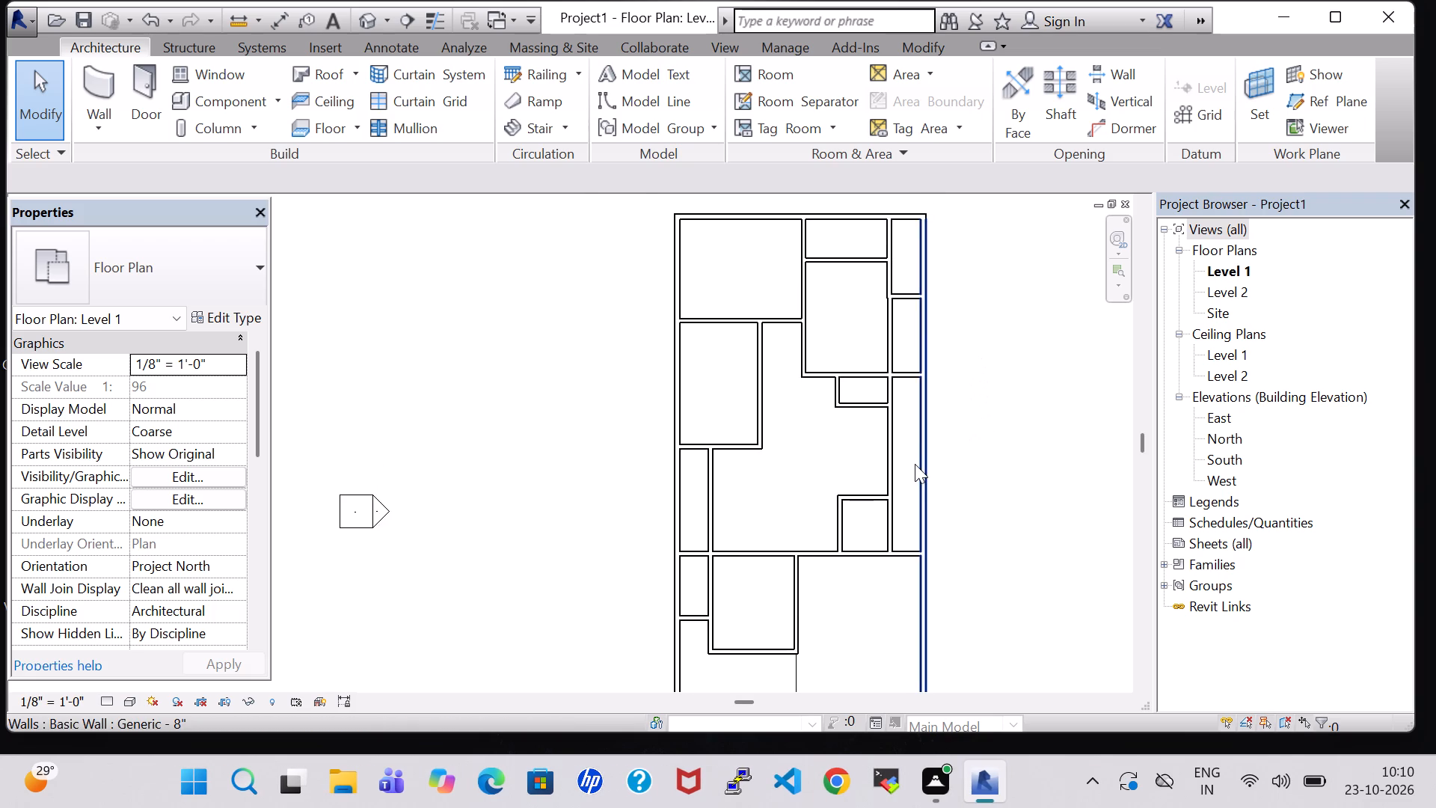
pyautogui.scroll(-1, 915, 464)
pyautogui.moveTo(939, 463); pyautogui.dragTo(838, 392, button='middle')
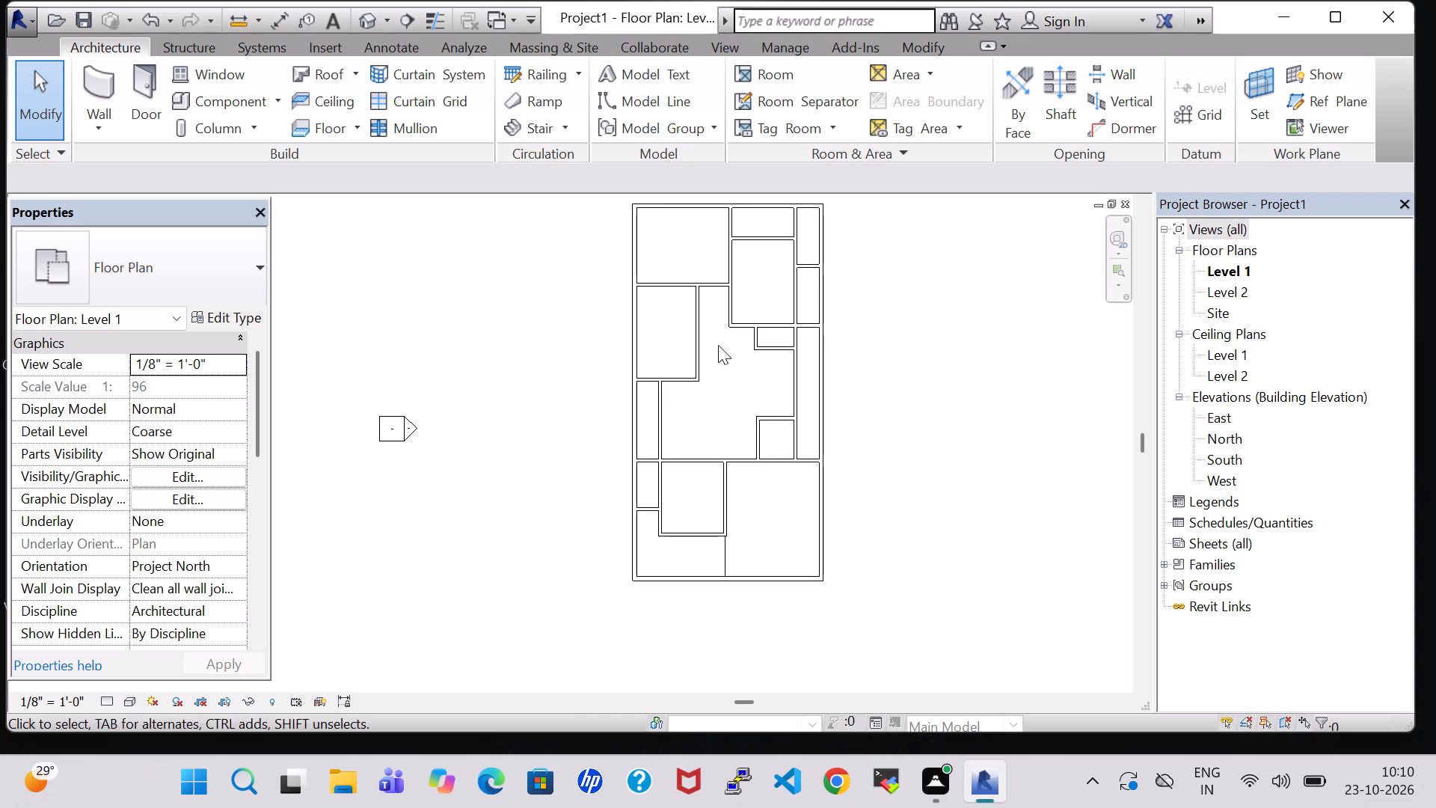
pyautogui.moveTo(991, 338); pyautogui.dragTo(960, 462, button='middle')
pyautogui.scroll(3, 959, 429)
pyautogui.moveTo(959, 429); pyautogui.dragTo(989, 405, button='middle')
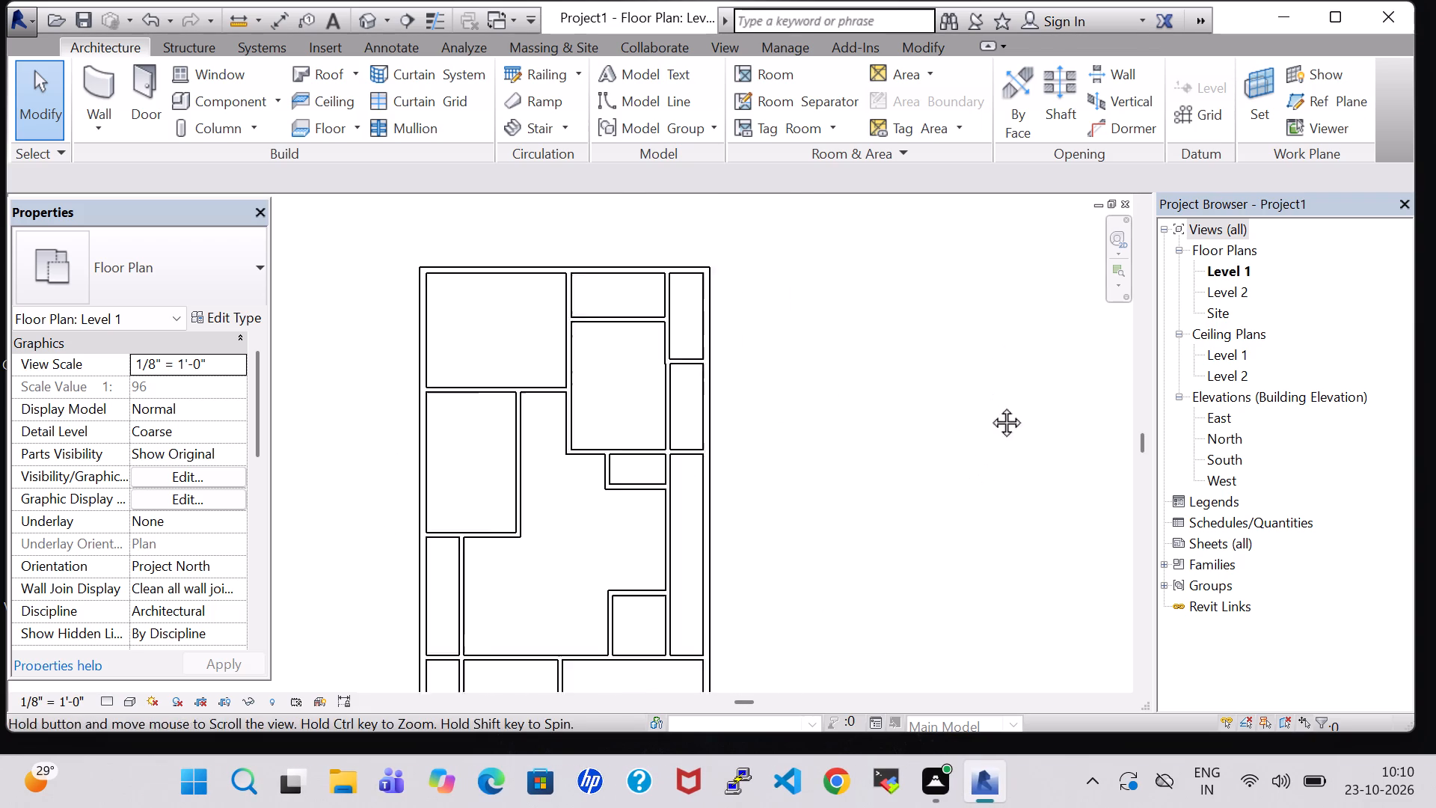
pyautogui.moveTo(989, 405); pyautogui.dragTo(1070, 374, button='middle')
pyautogui.scroll(-1, 1071, 376)
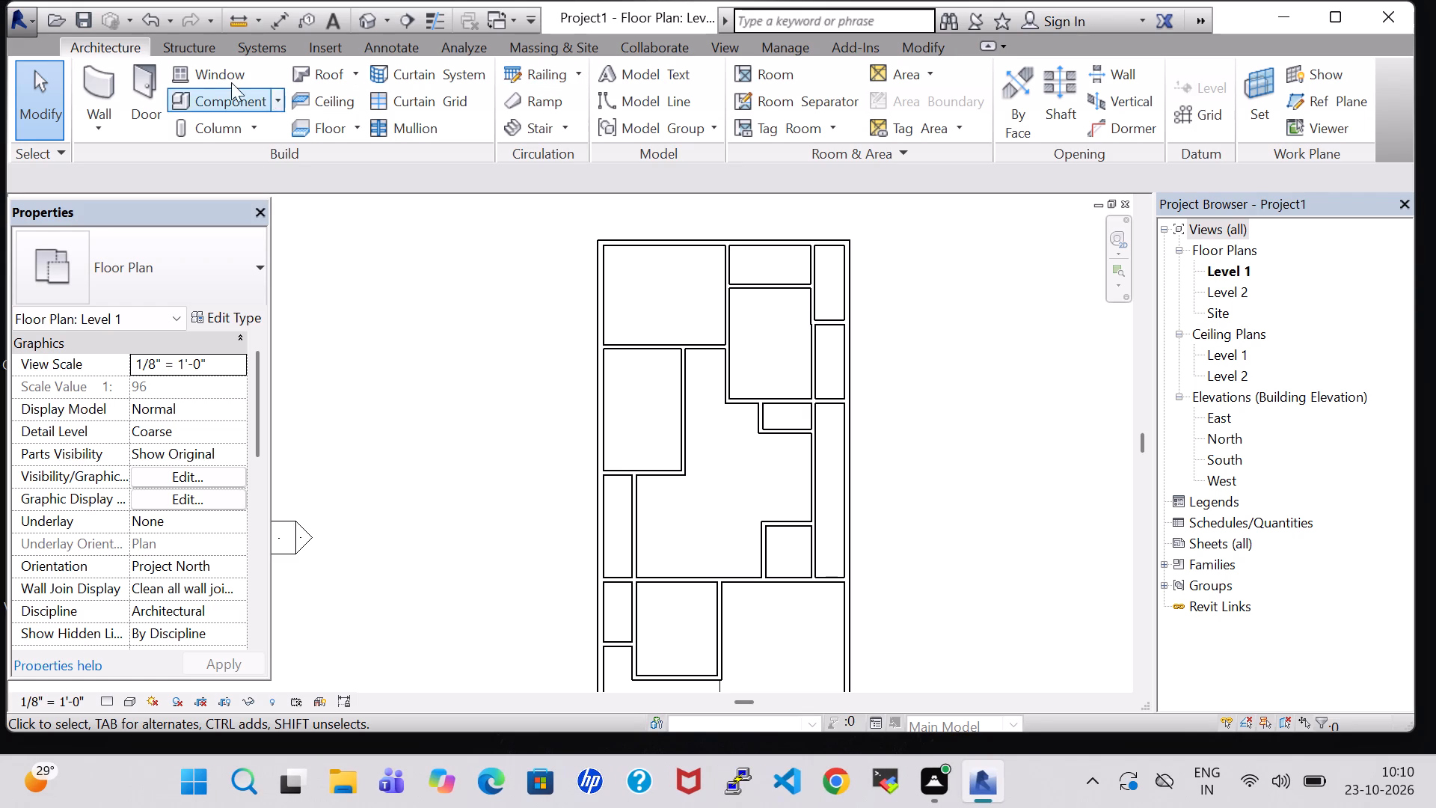
pyautogui.click(159, 67)
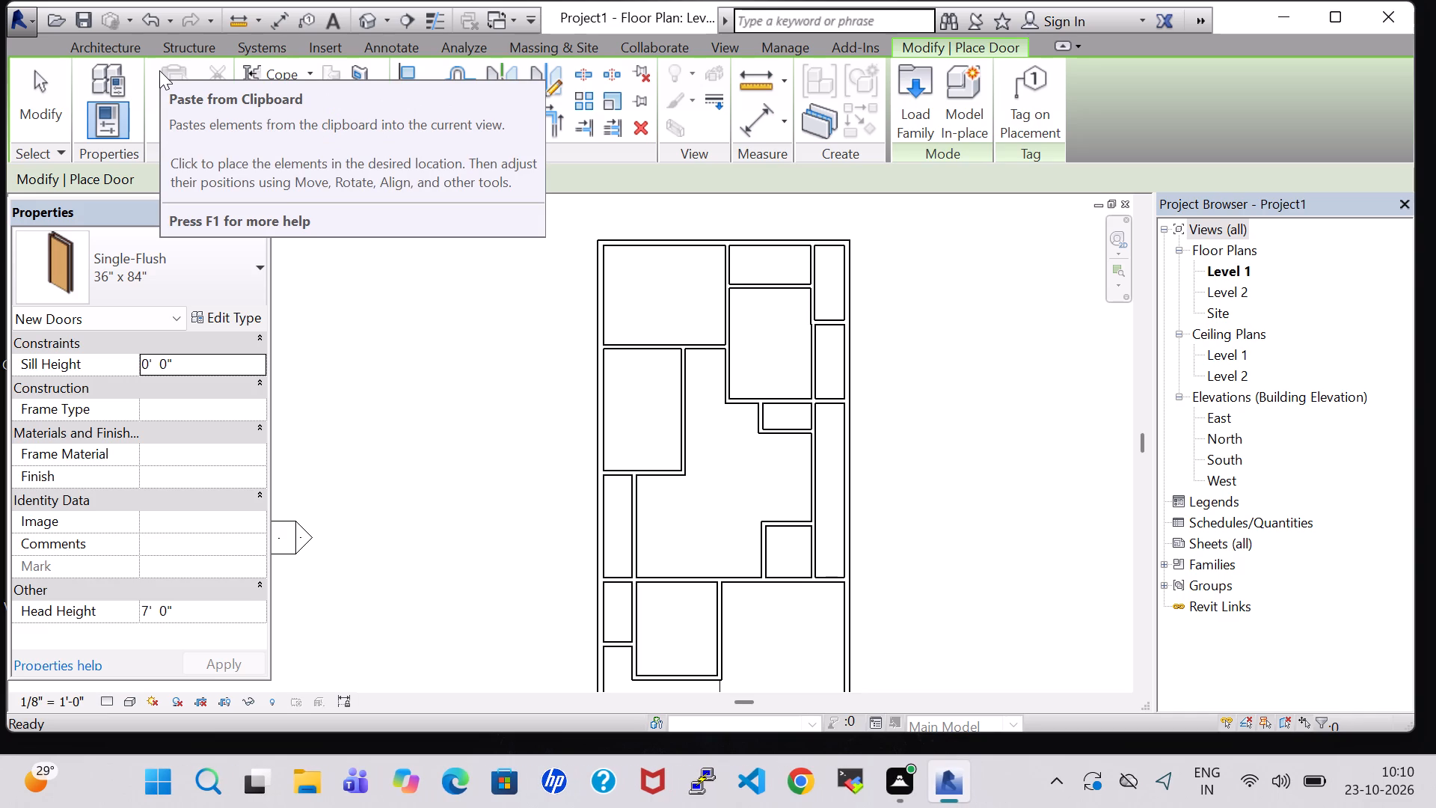
pyautogui.press('Escape')
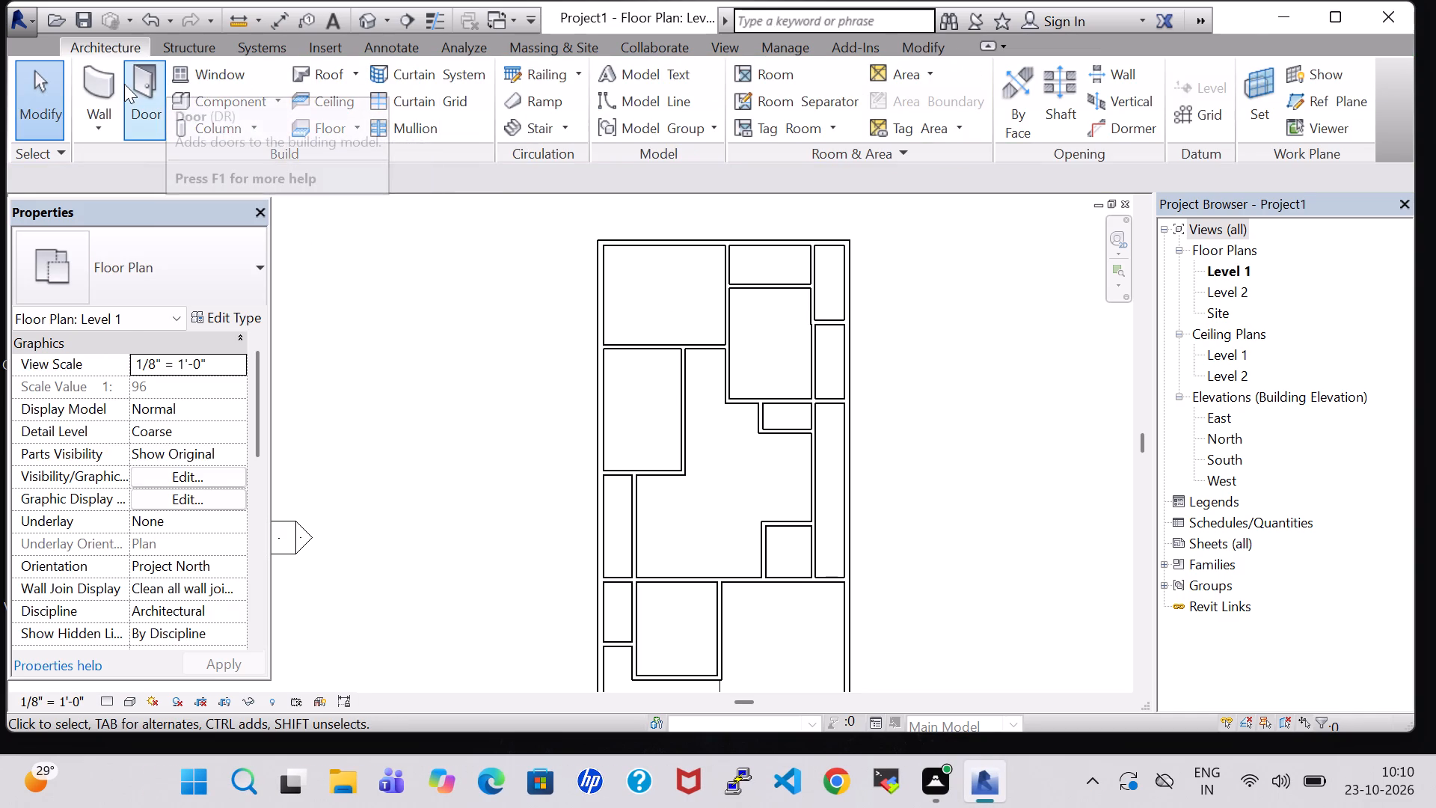
# Measure the top-left room's width between the exterior wall's centerline and its right wall with an aligned dimension.
pyautogui.write('DI')
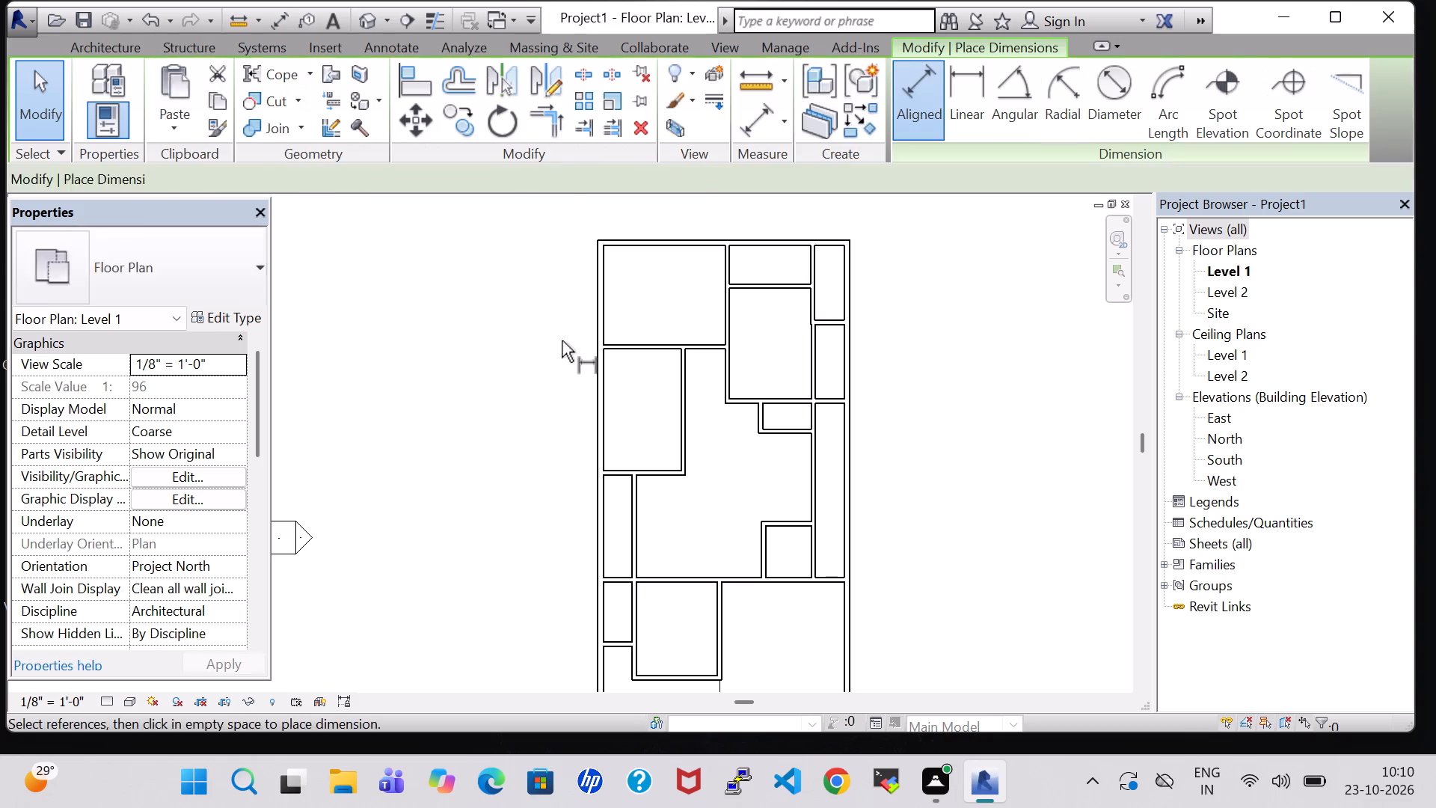
pyautogui.click(605, 294)
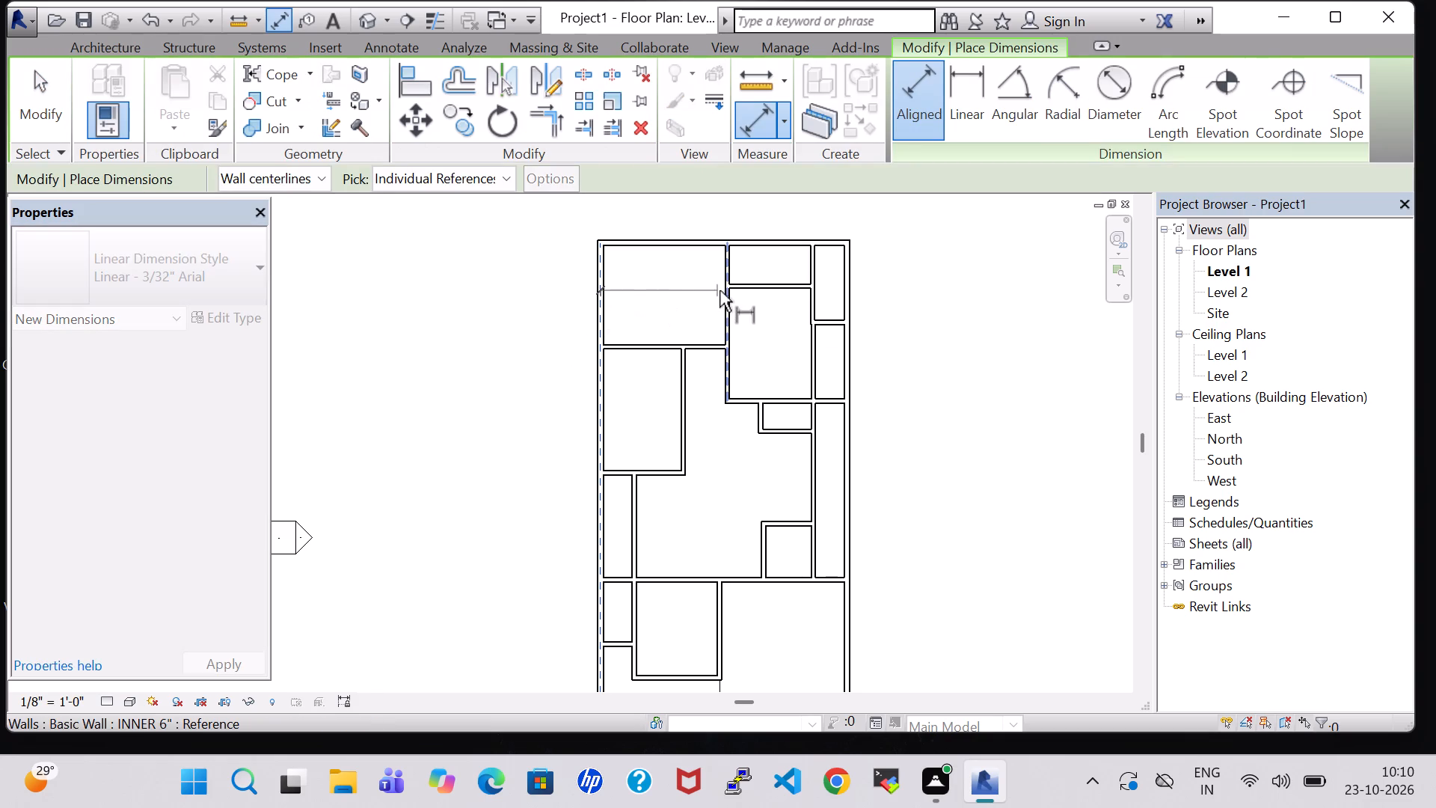
pyautogui.click(727, 291)
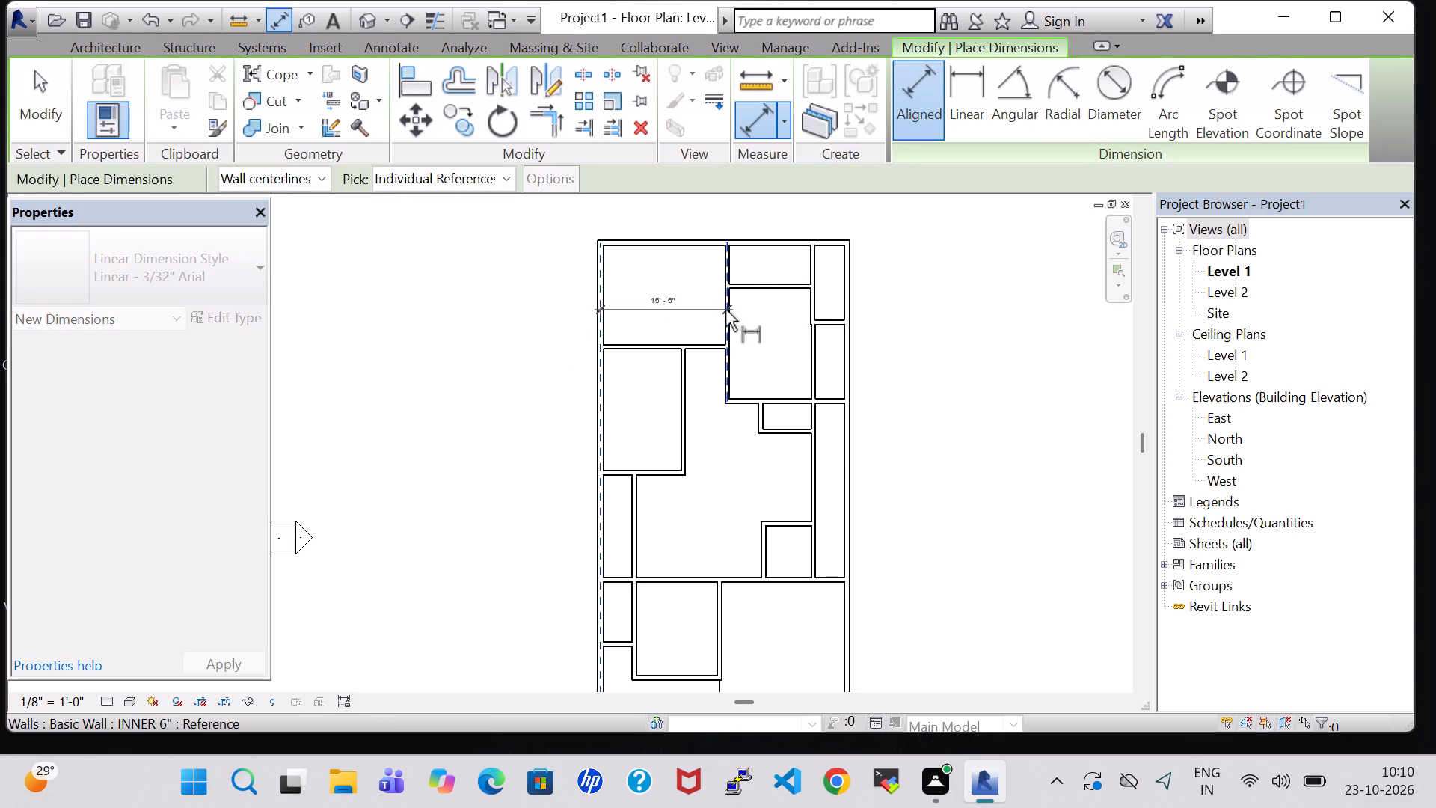
pyautogui.press('Escape')
pyautogui.press('Escape')
pyautogui.click(723, 298)
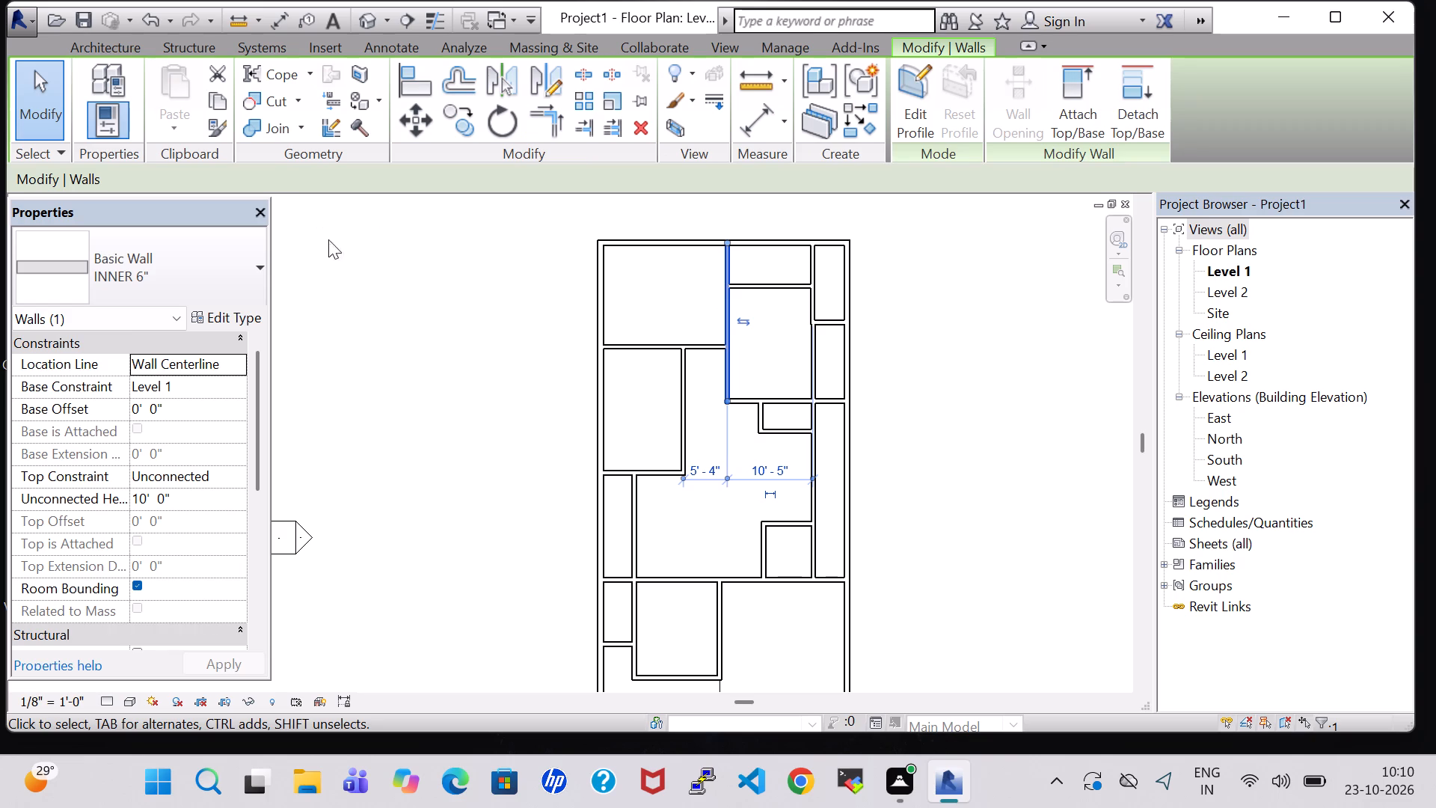
# Measure the middle-left room's width and length between wall centerlines with aligned dimensions, without placing them.
pyautogui.write('DI')
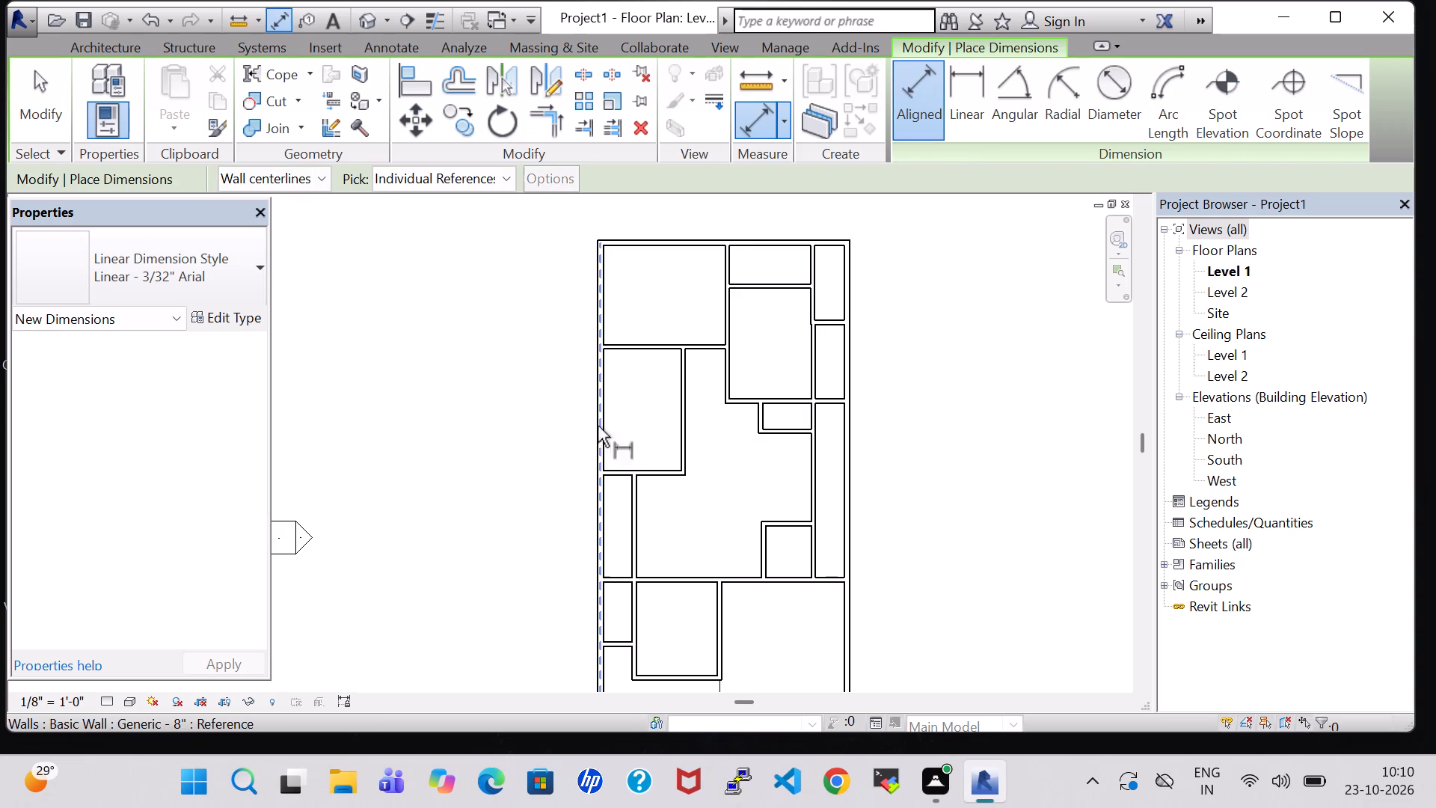
pyautogui.click(599, 402)
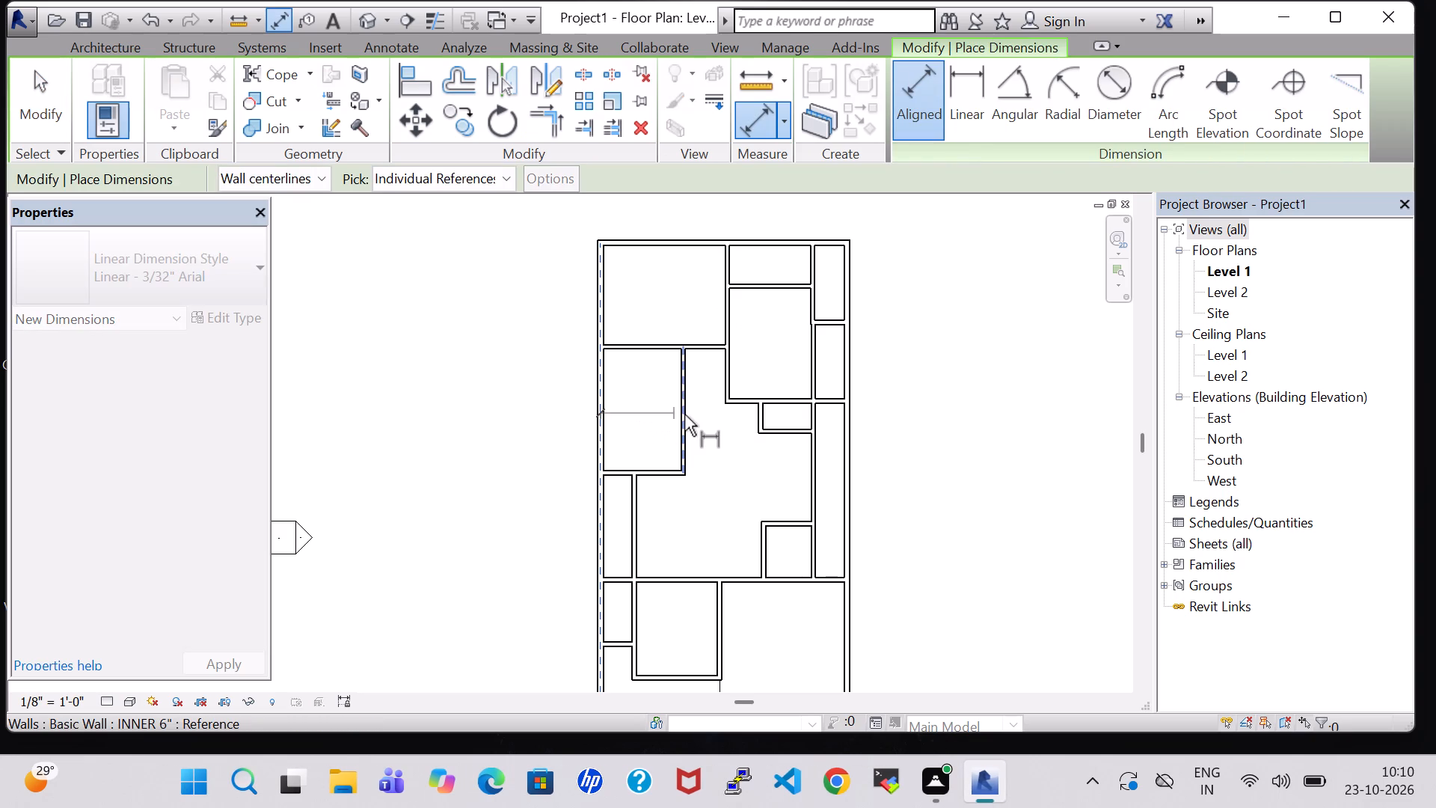
pyautogui.click(684, 414)
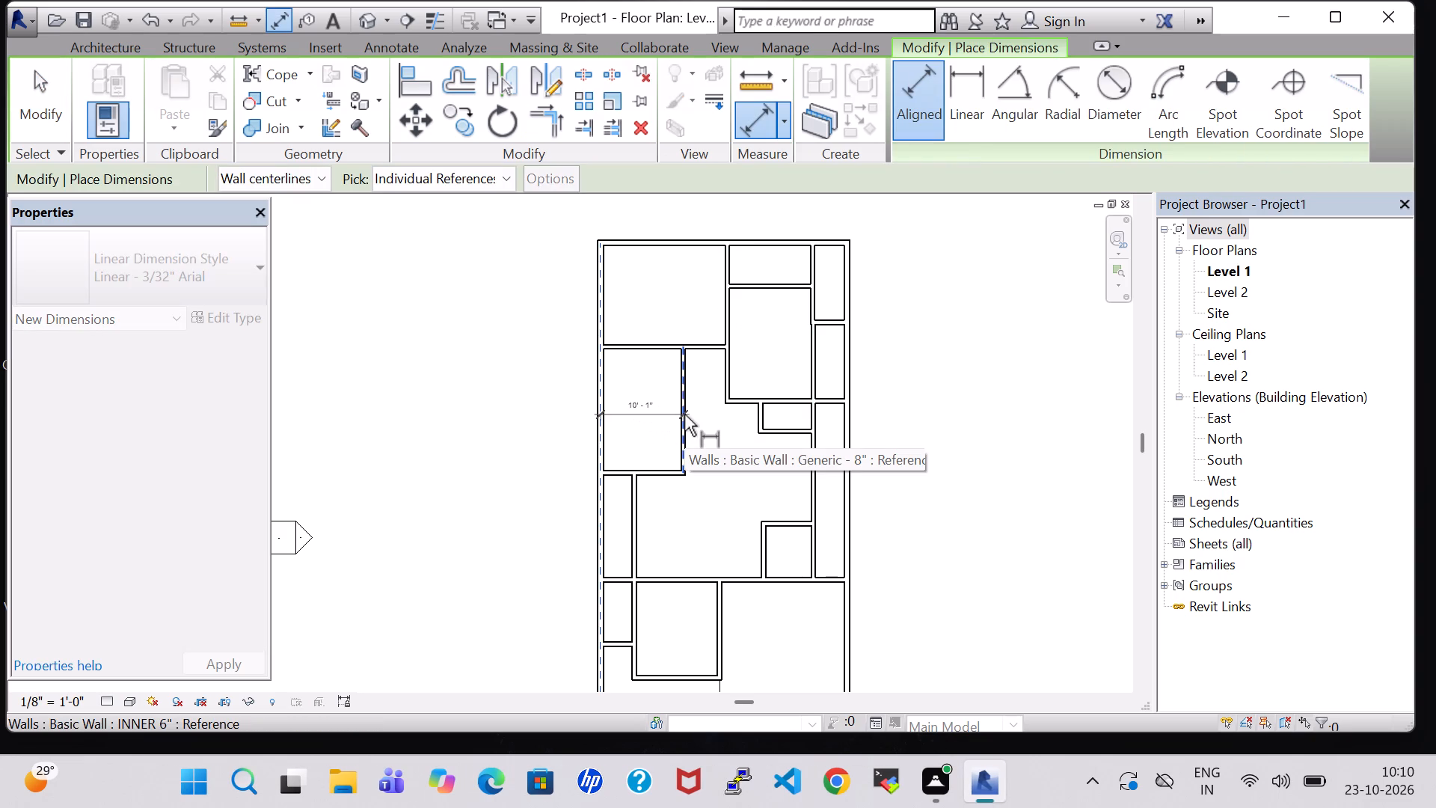
pyautogui.press('Escape')
pyautogui.click(632, 348)
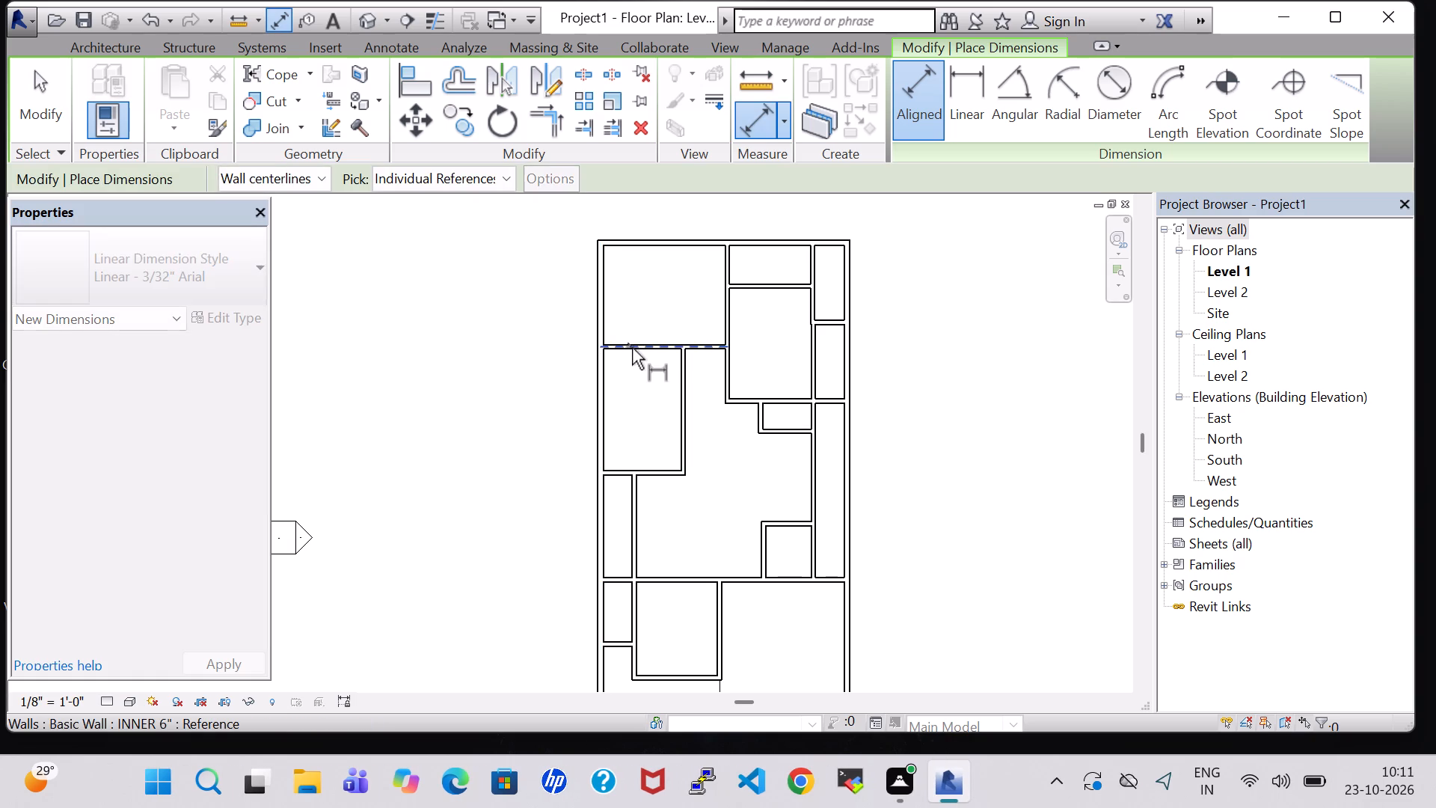
pyautogui.click(650, 471)
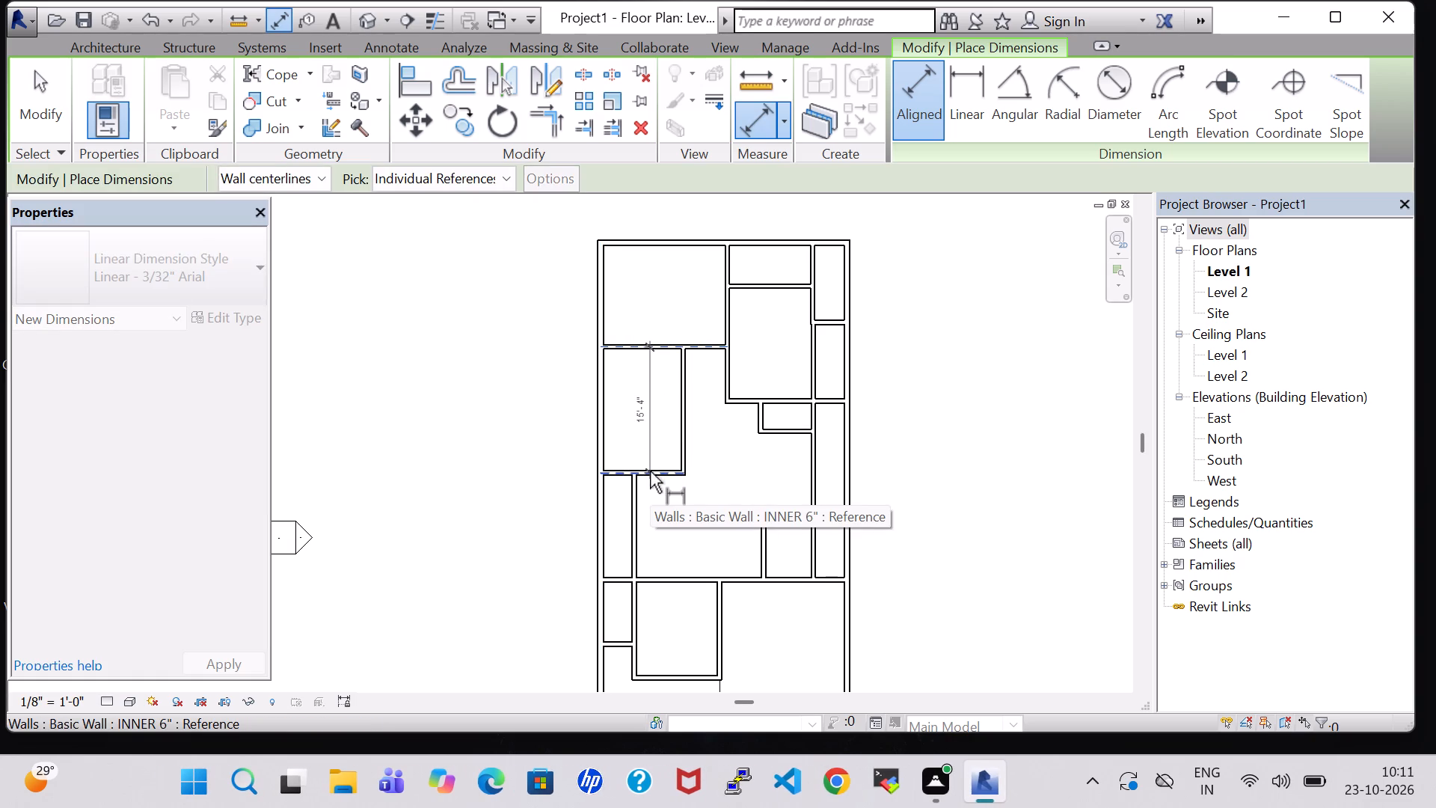
pyautogui.press('Escape')
pyautogui.press('Escape')
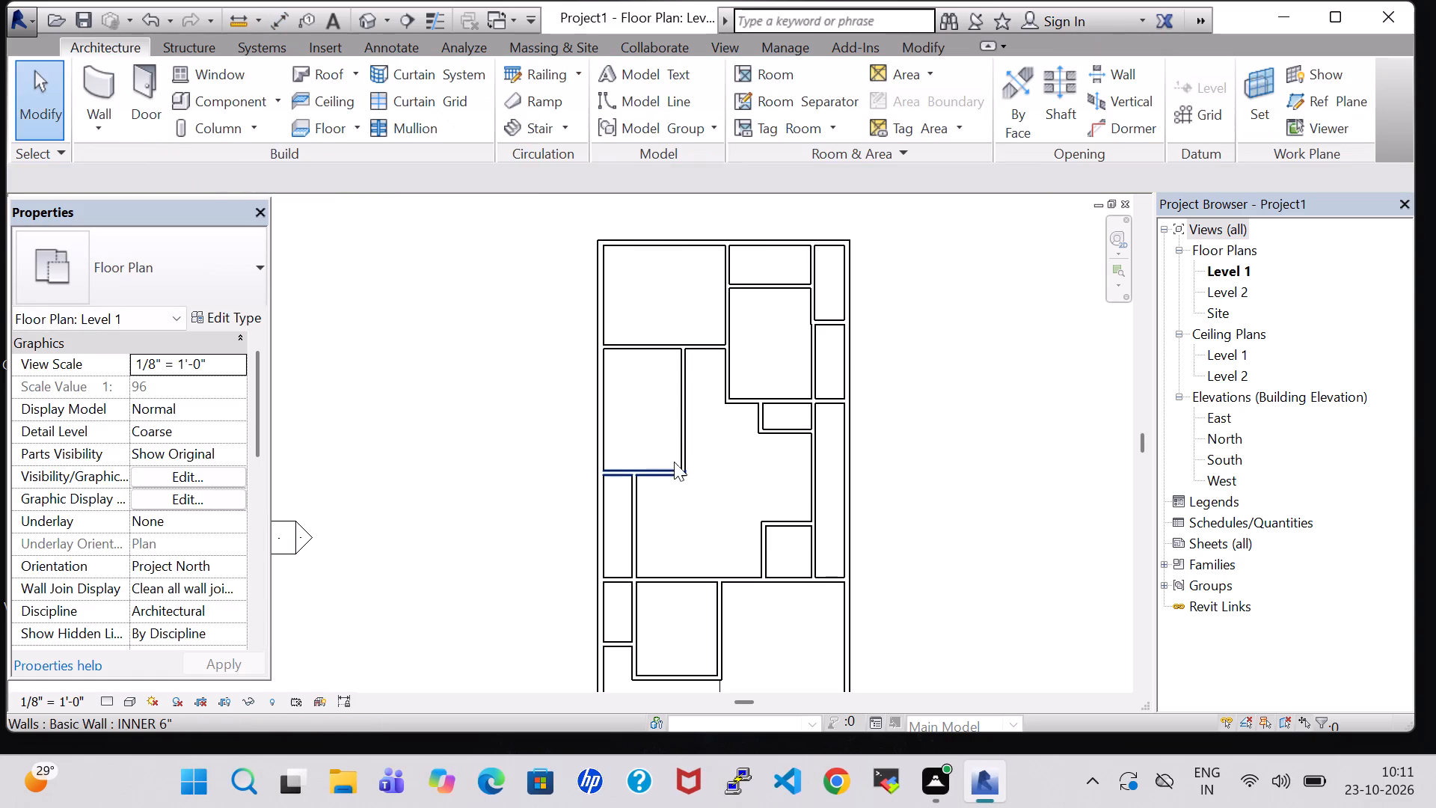
# Nudge the middle-left room's right wall toward the exterior wall, widening the passage to about 5' 11".
pyautogui.click(684, 419)
pyautogui.press('Left')
pyautogui.press('Left')
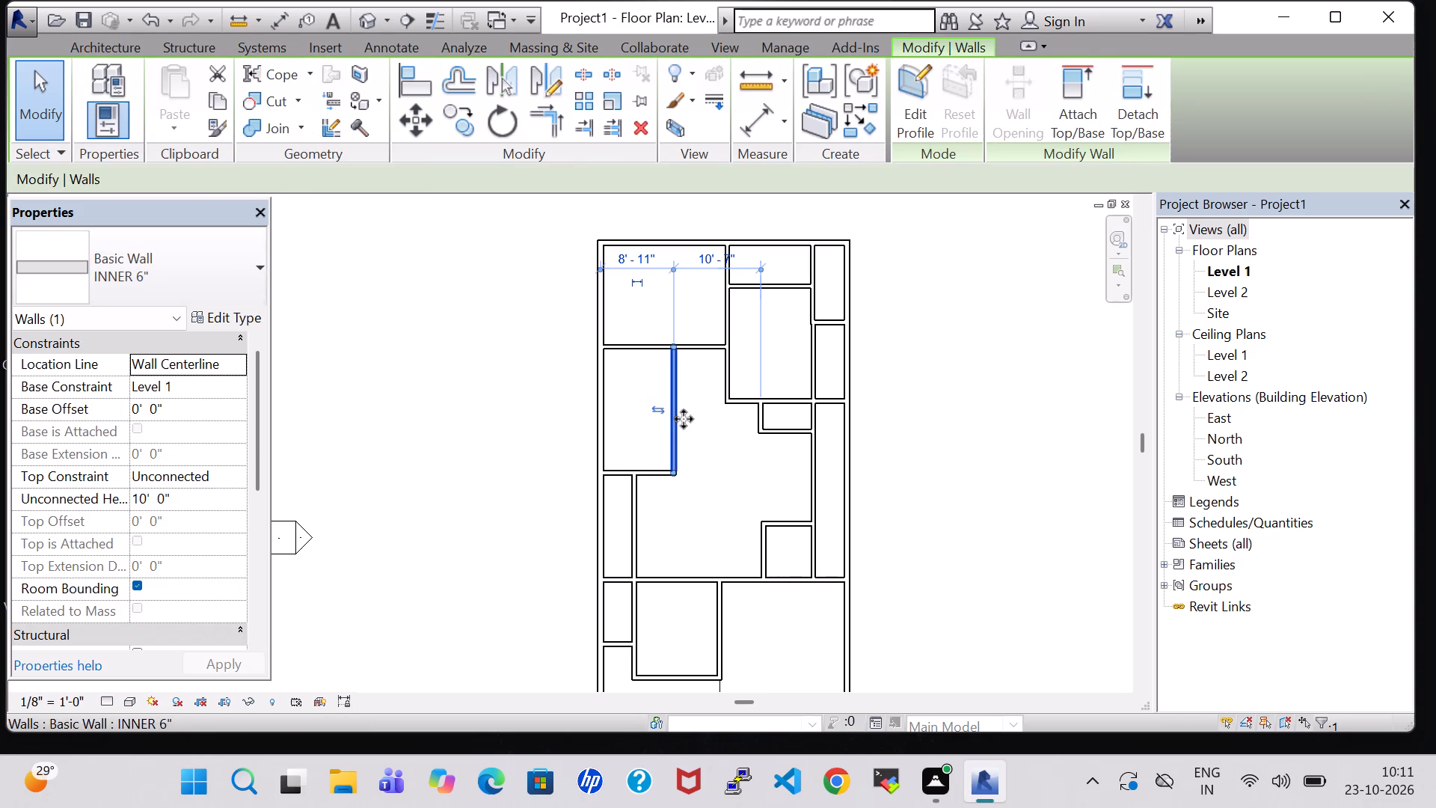
pyautogui.press('Right')
pyautogui.click(901, 408)
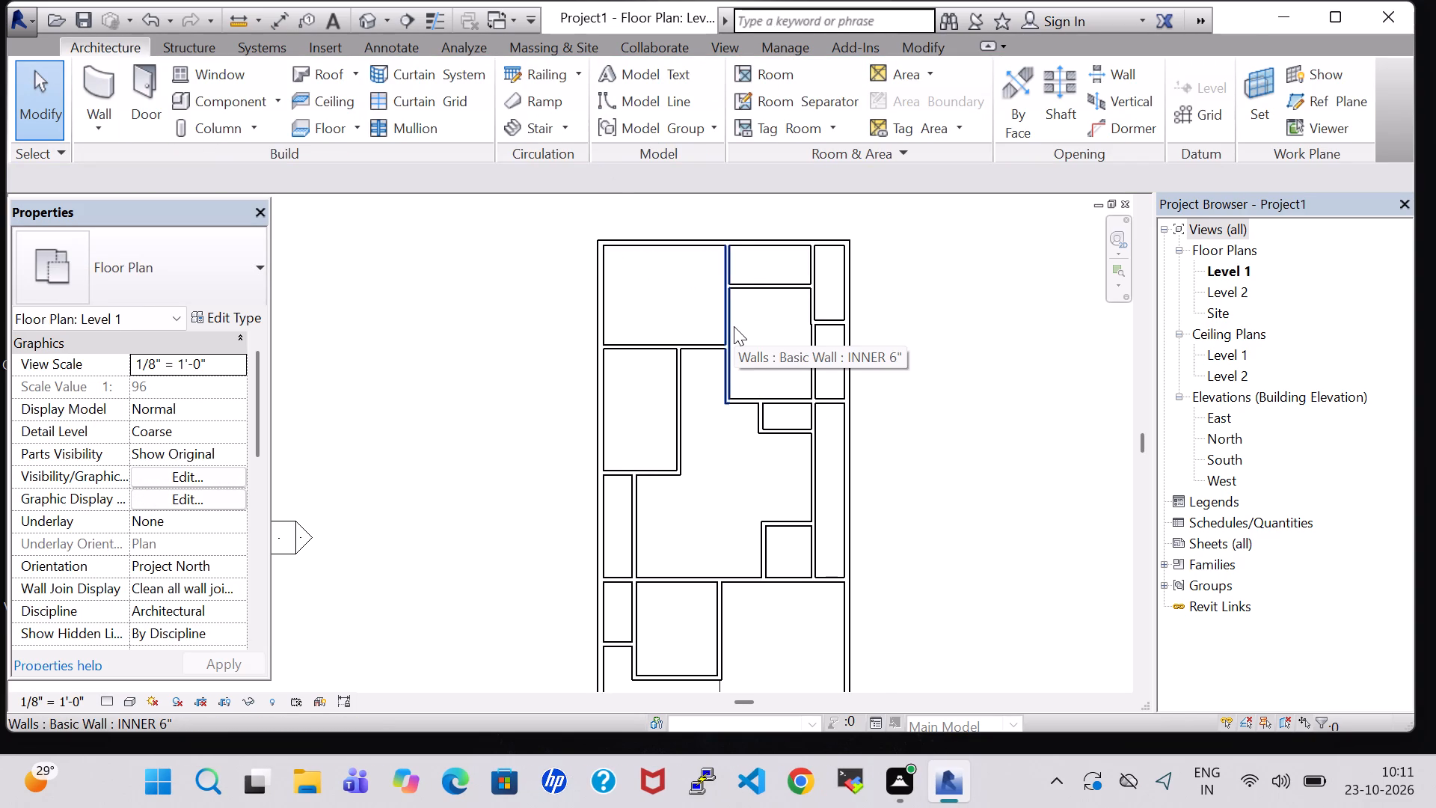
# Measure the width of the room east of the passage between its left and right wall centerlines.
pyautogui.write('DI')
pyautogui.click(728, 348)
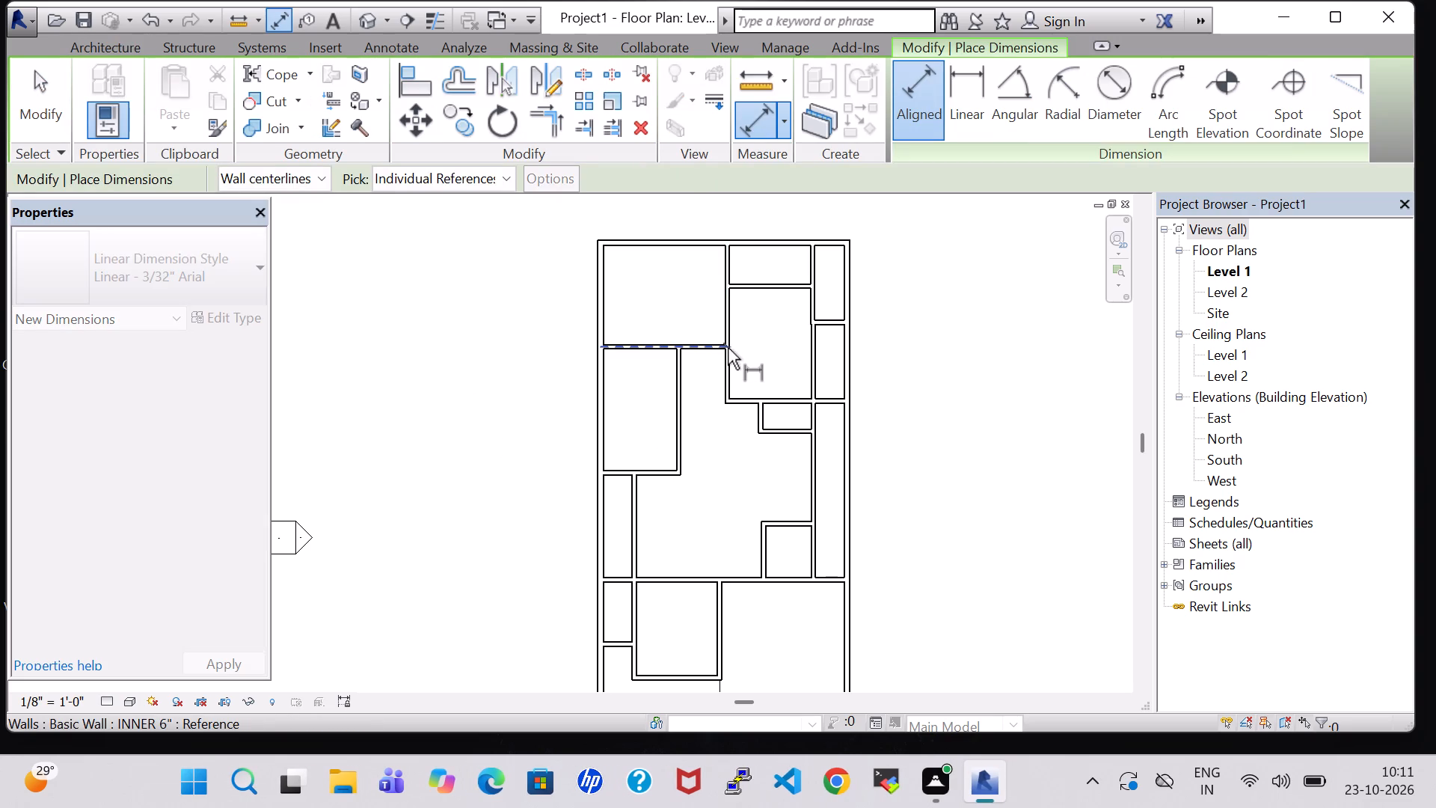
pyautogui.click(813, 360)
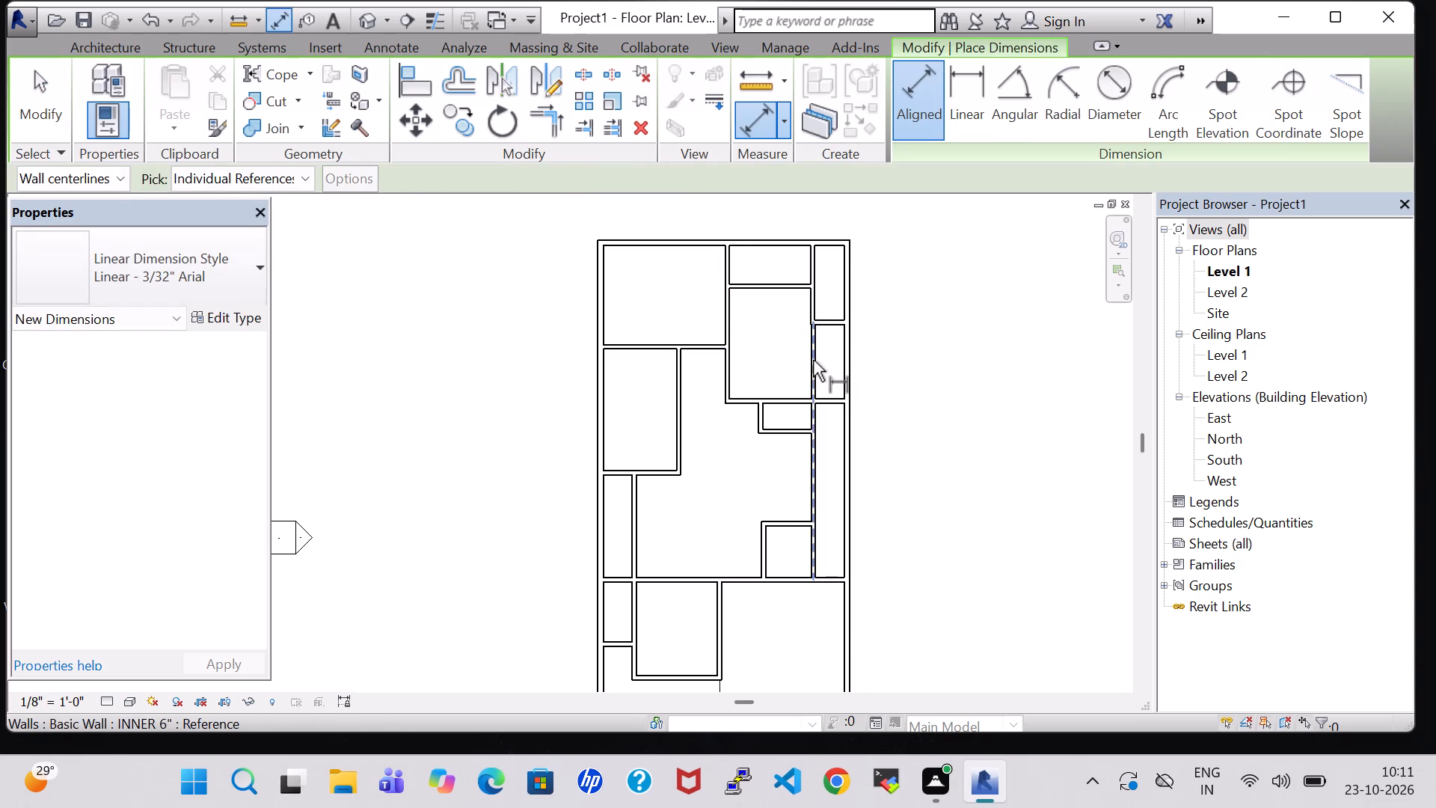
pyautogui.click(728, 320)
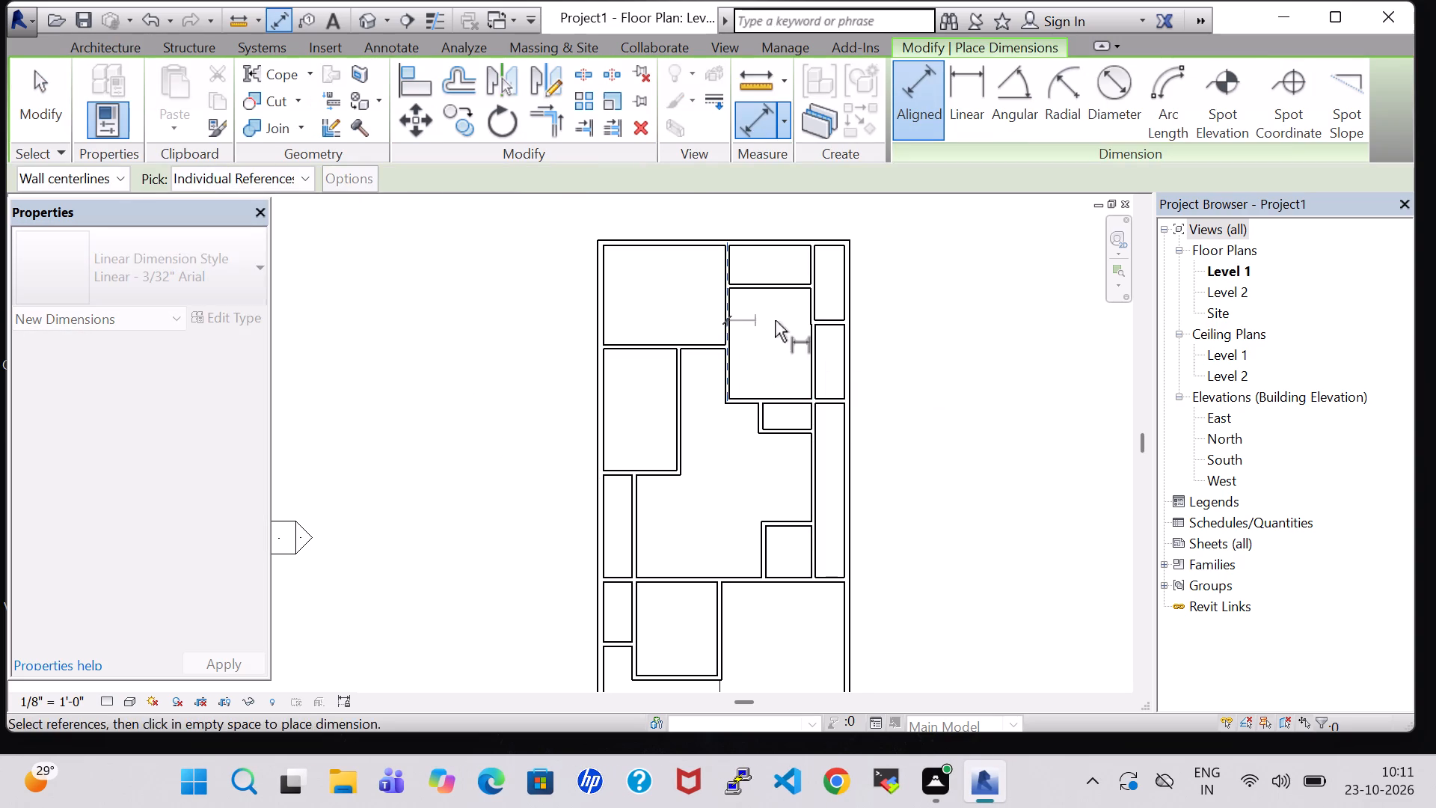
pyautogui.click(811, 320)
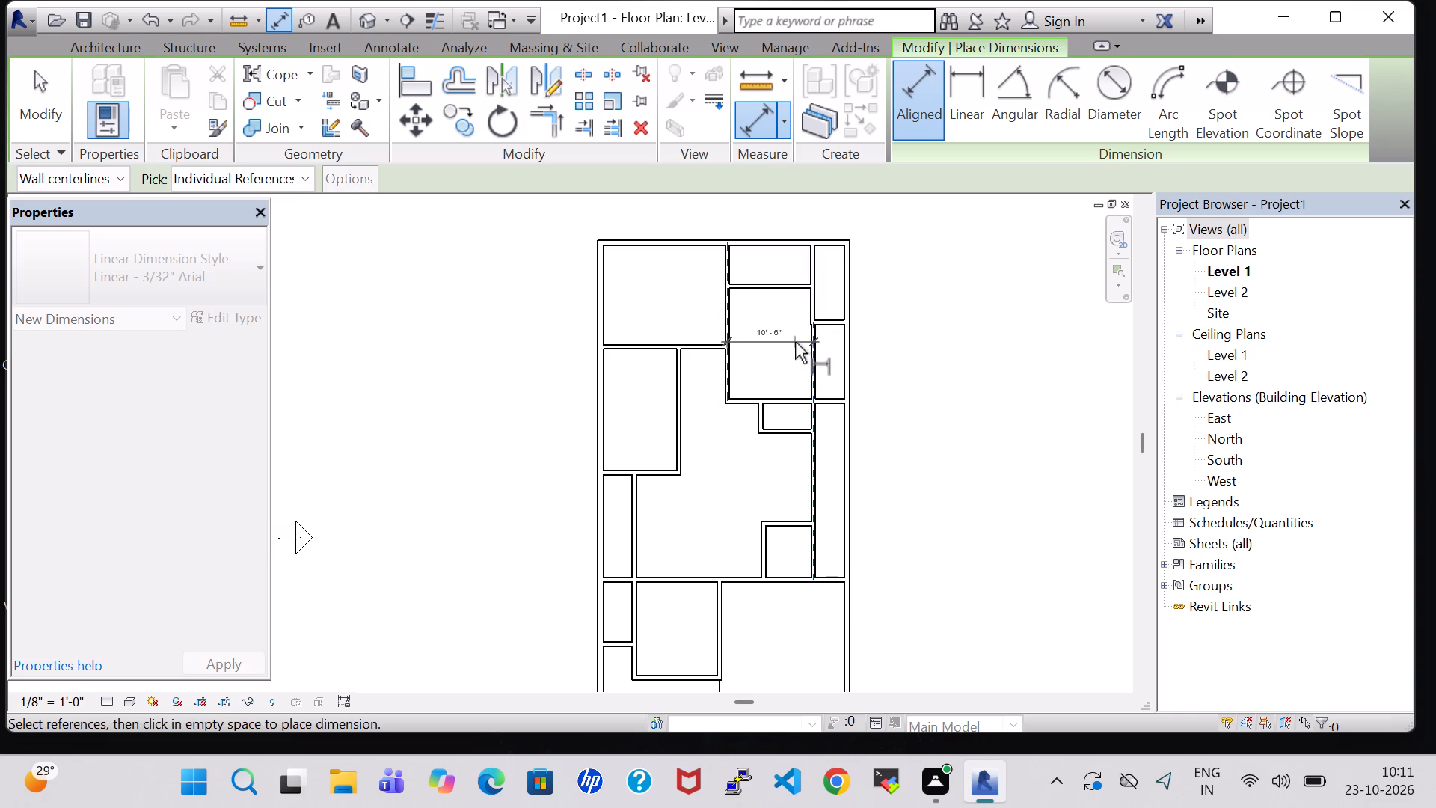
pyautogui.press('Escape')
pyautogui.press('Escape')
# Nudge the wall on the passage's right side and the middle-left room's right wall one increment each to the left.
pyautogui.click(726, 309)
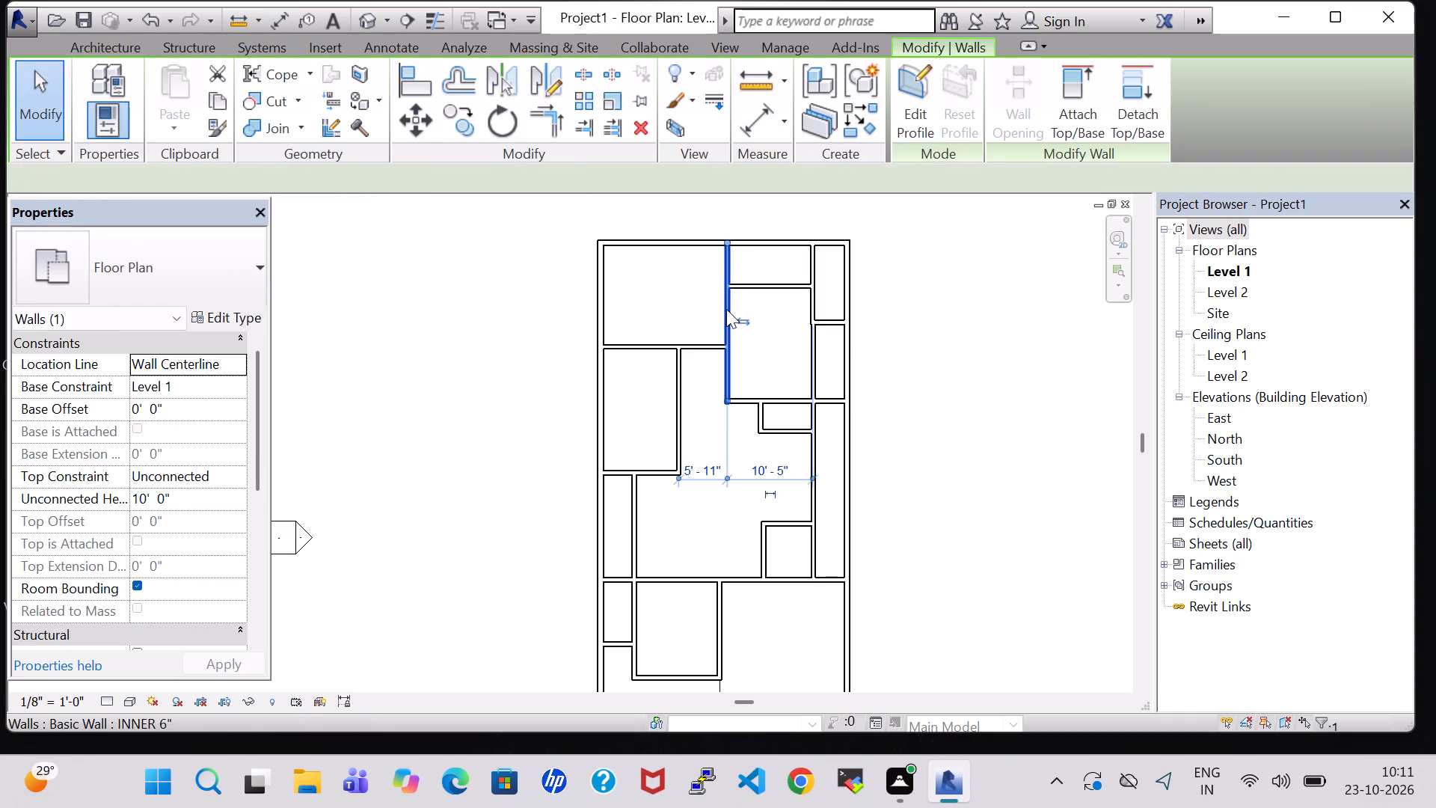
pyautogui.press('Left')
pyautogui.click(746, 350)
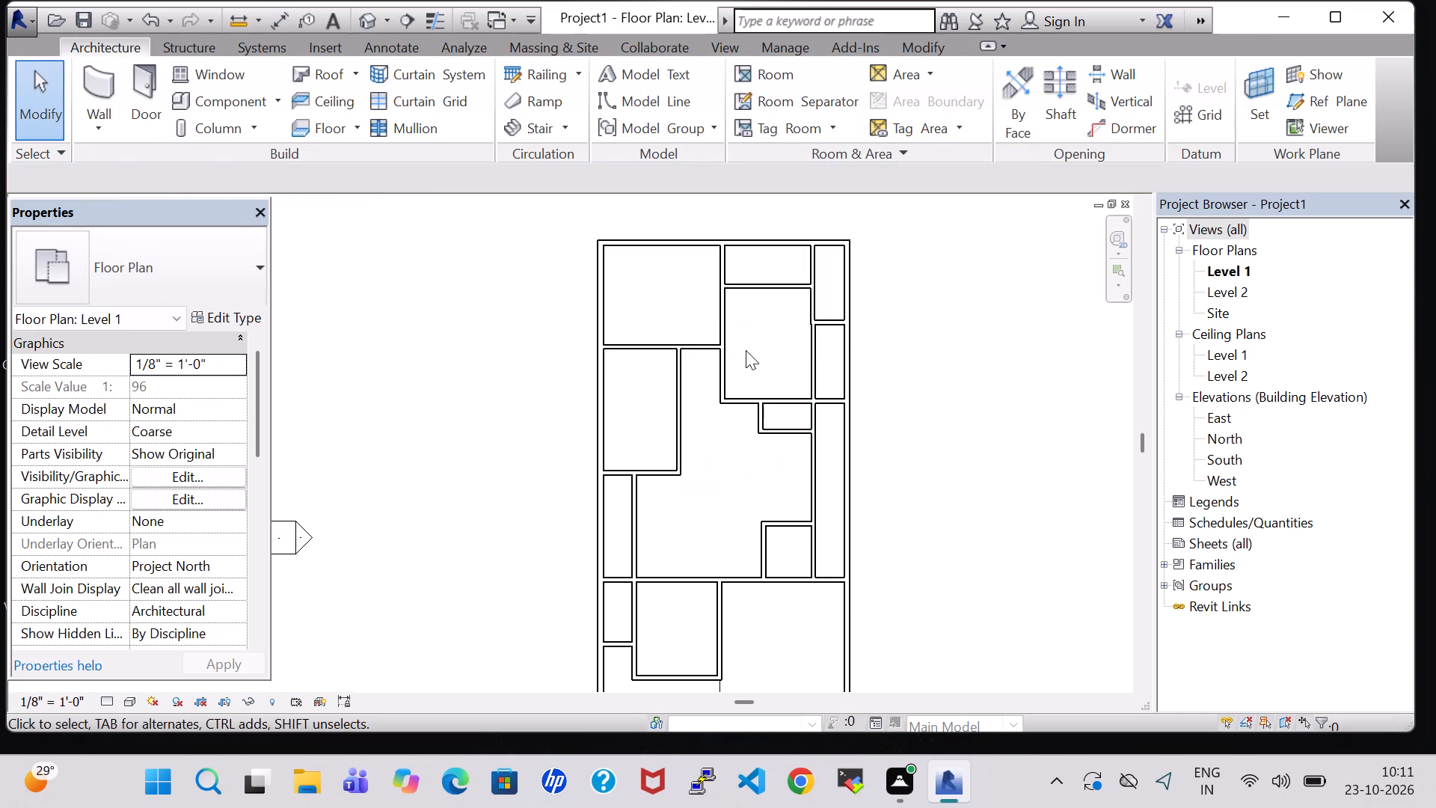
pyautogui.click(683, 397)
pyautogui.press('Left')
pyautogui.click(877, 422)
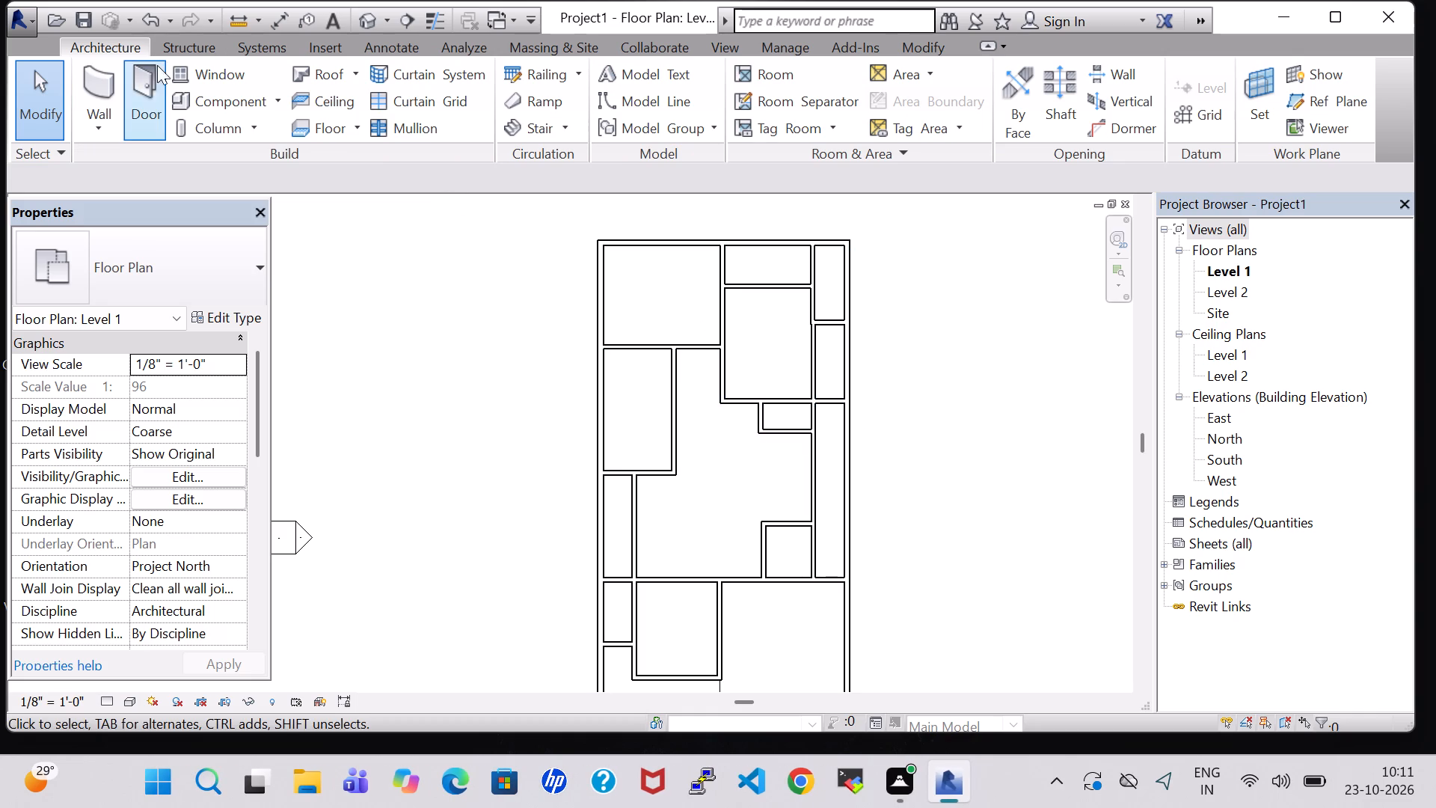
# Place a Single-Flush 34" x 84" door in the top-left room's bottom wall, opening into the room, about 2' 0" from the passage's right wall.
pyautogui.click(151, 86)
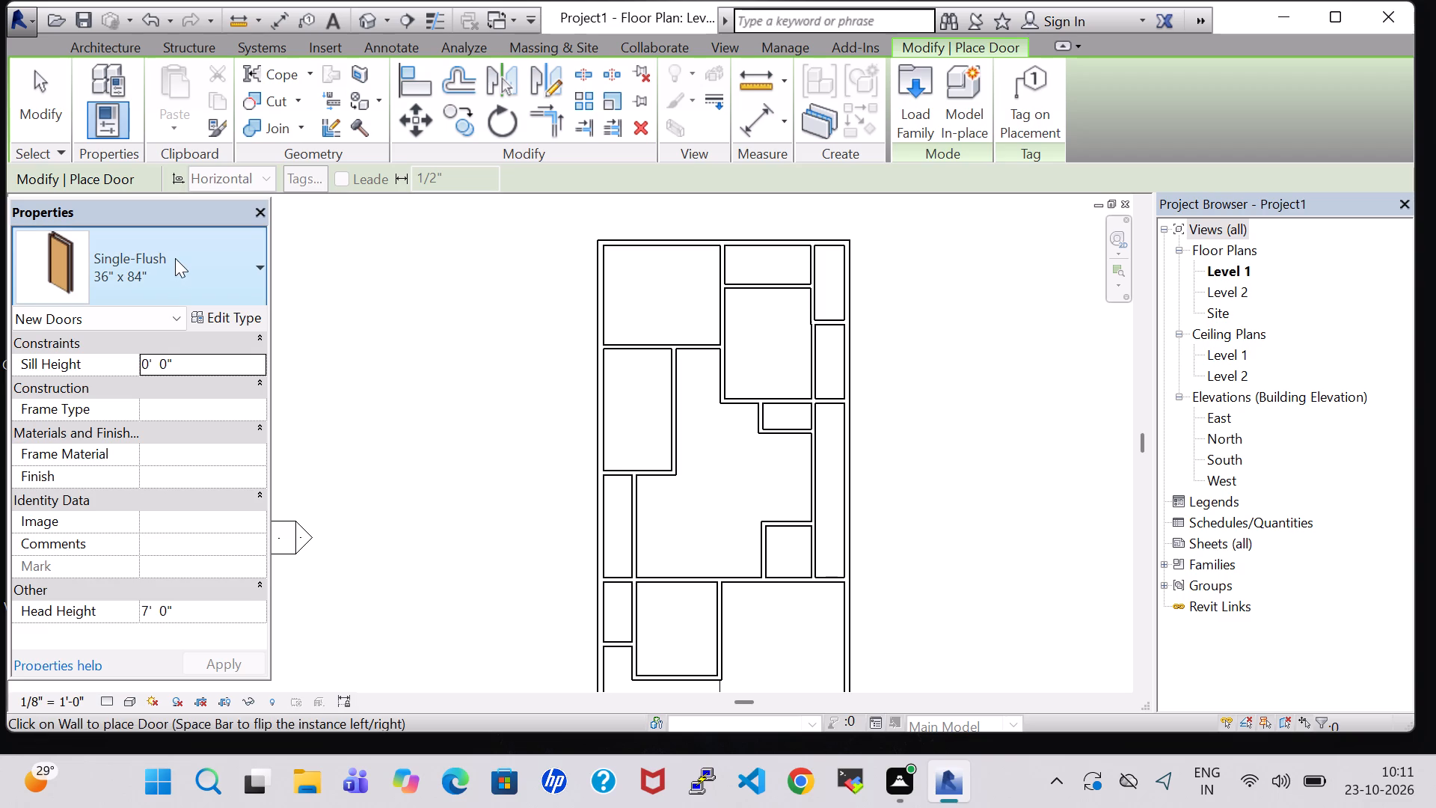
pyautogui.click(175, 258)
pyautogui.scroll(4, 162, 325)
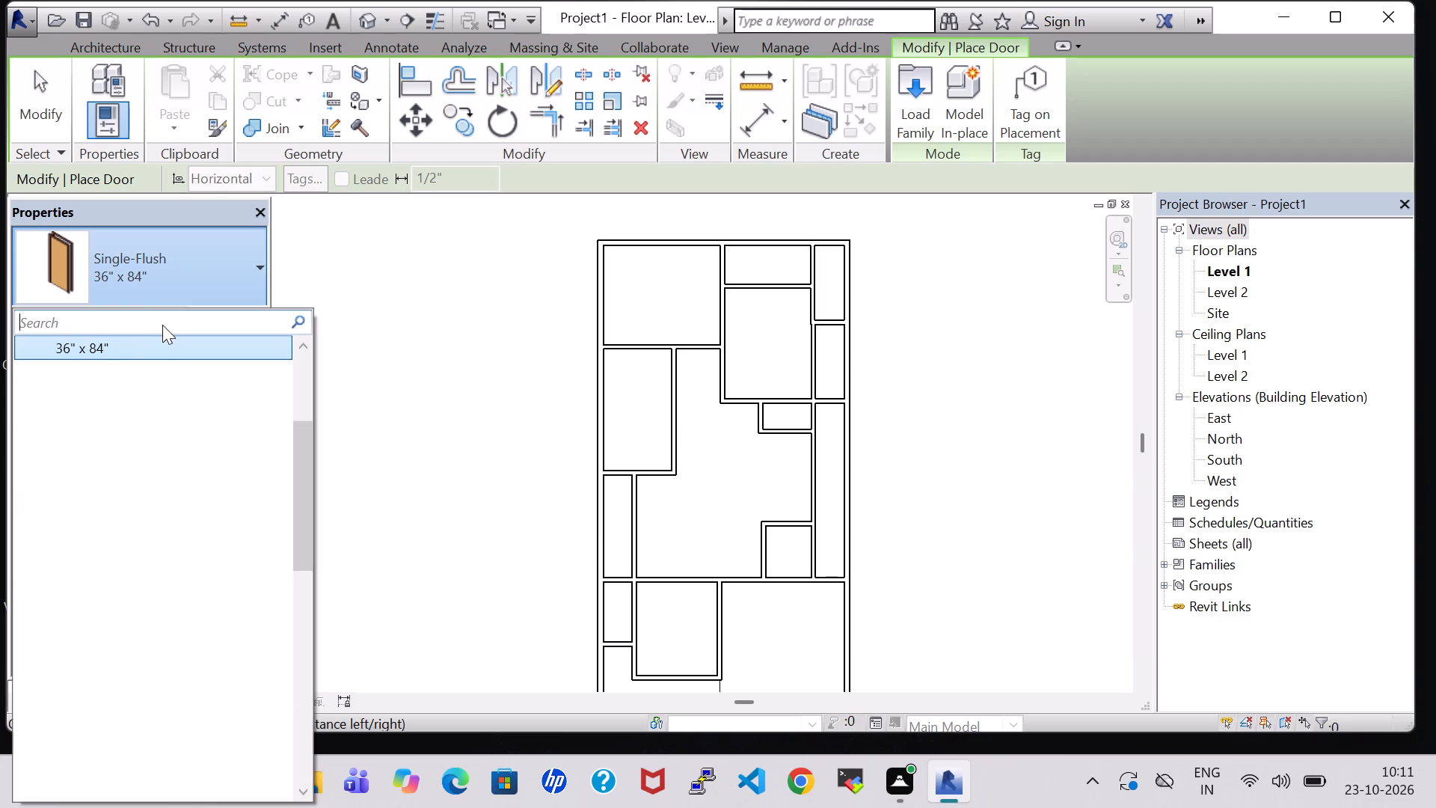
pyautogui.scroll(3, 162, 391)
pyautogui.click(150, 460)
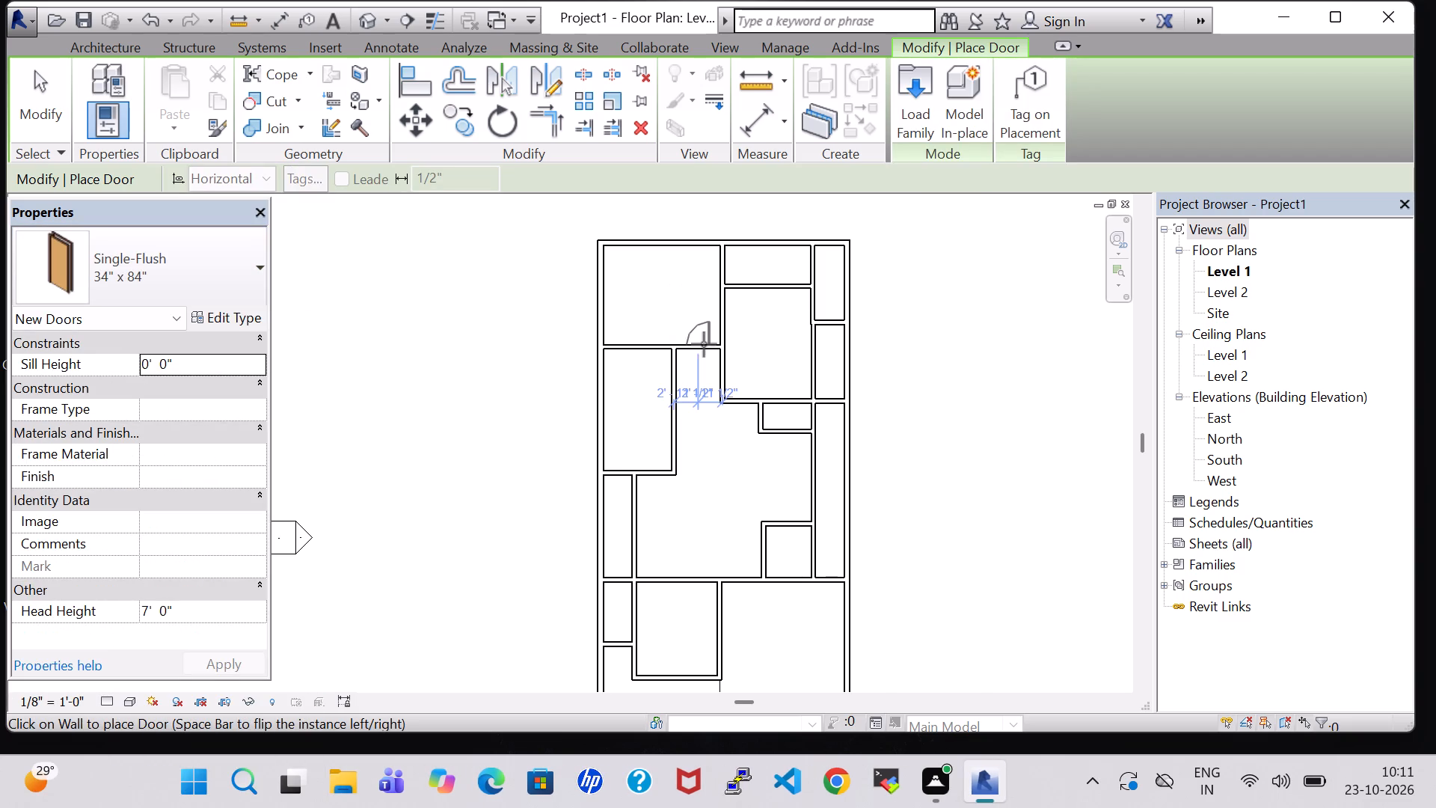
pyautogui.scroll(7, 704, 353)
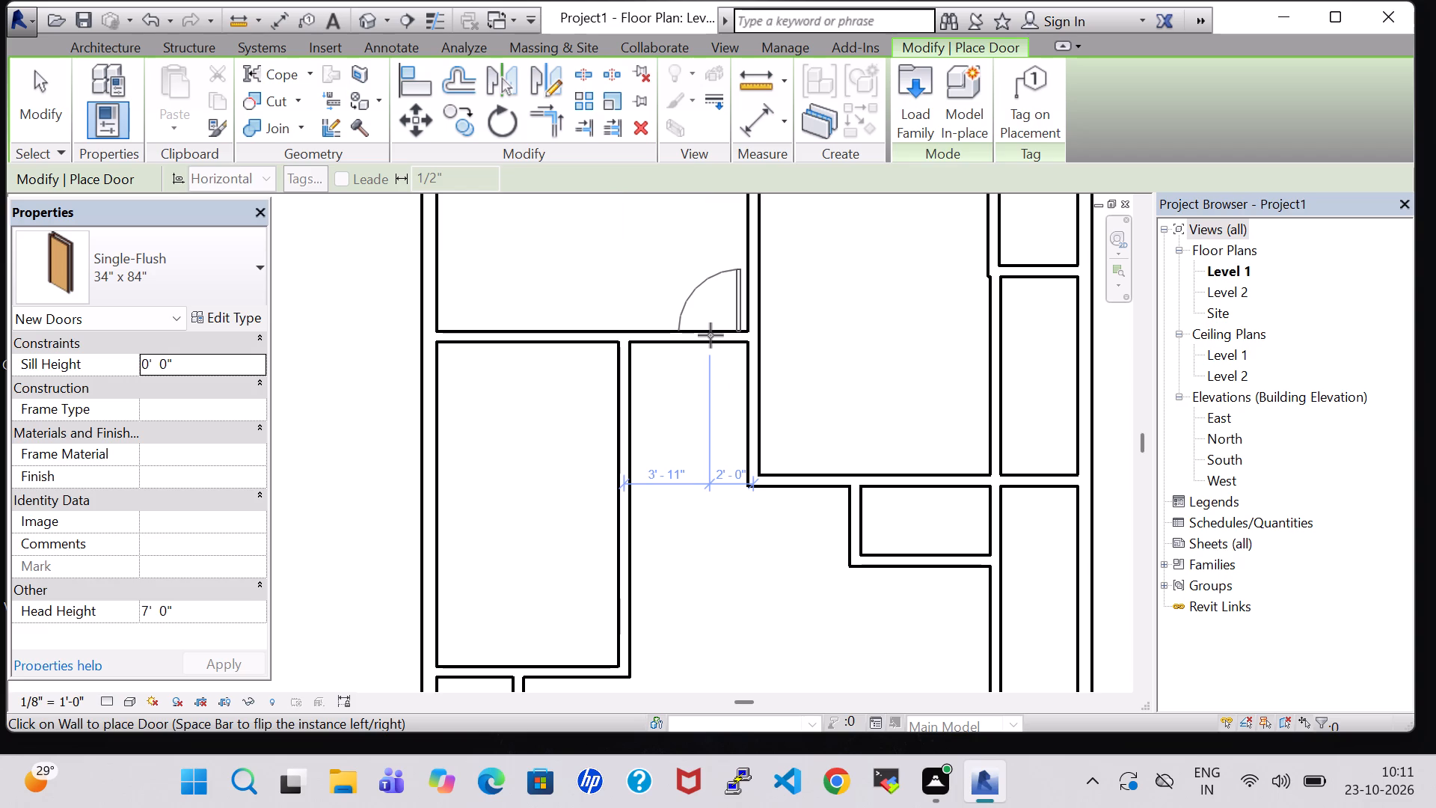
pyautogui.click(711, 335)
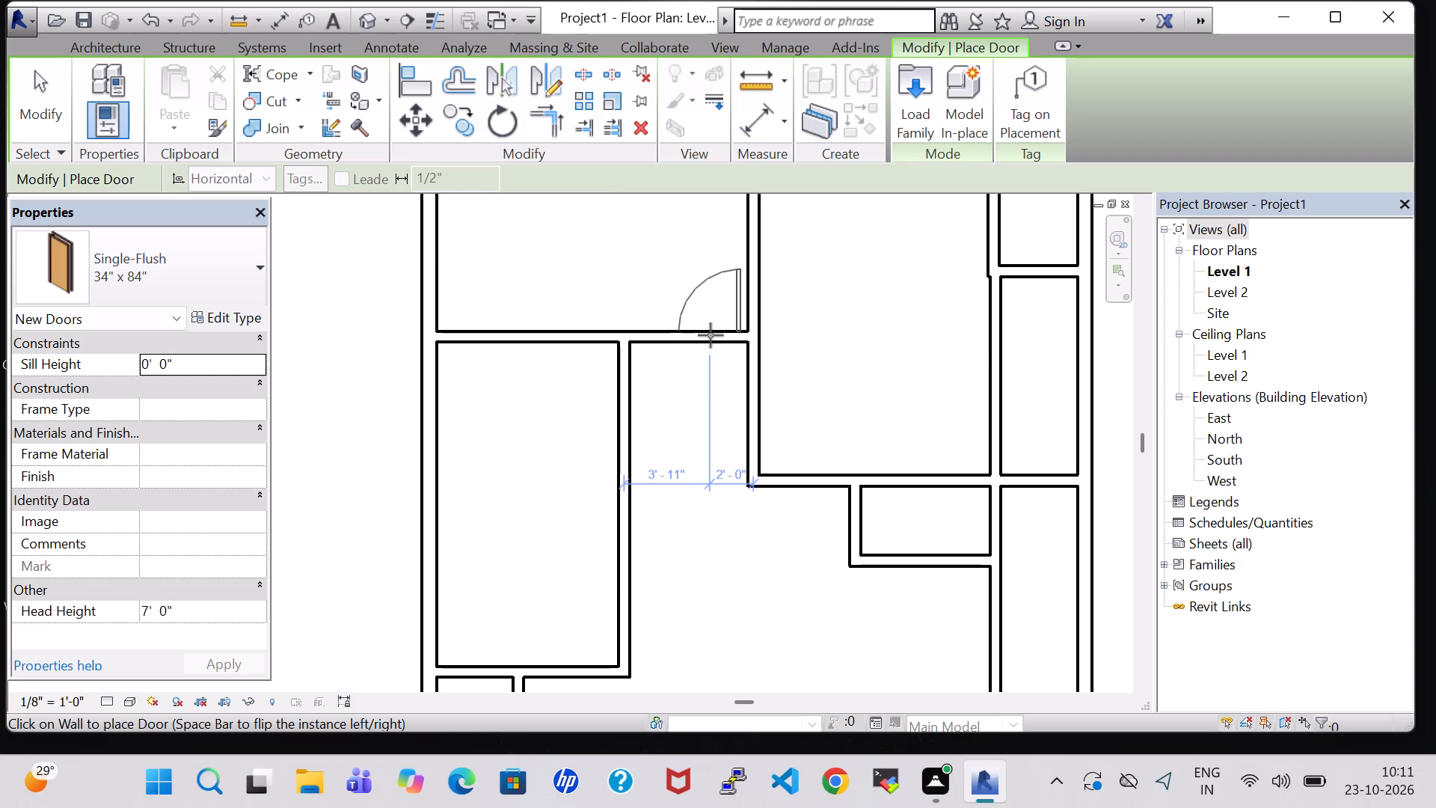
# Place a Single-Flush 34" x 84" door in the middle-left room's right wall, opening into the room, about 1' 10" from its top wall.
pyautogui.scroll(-7, 710, 338)
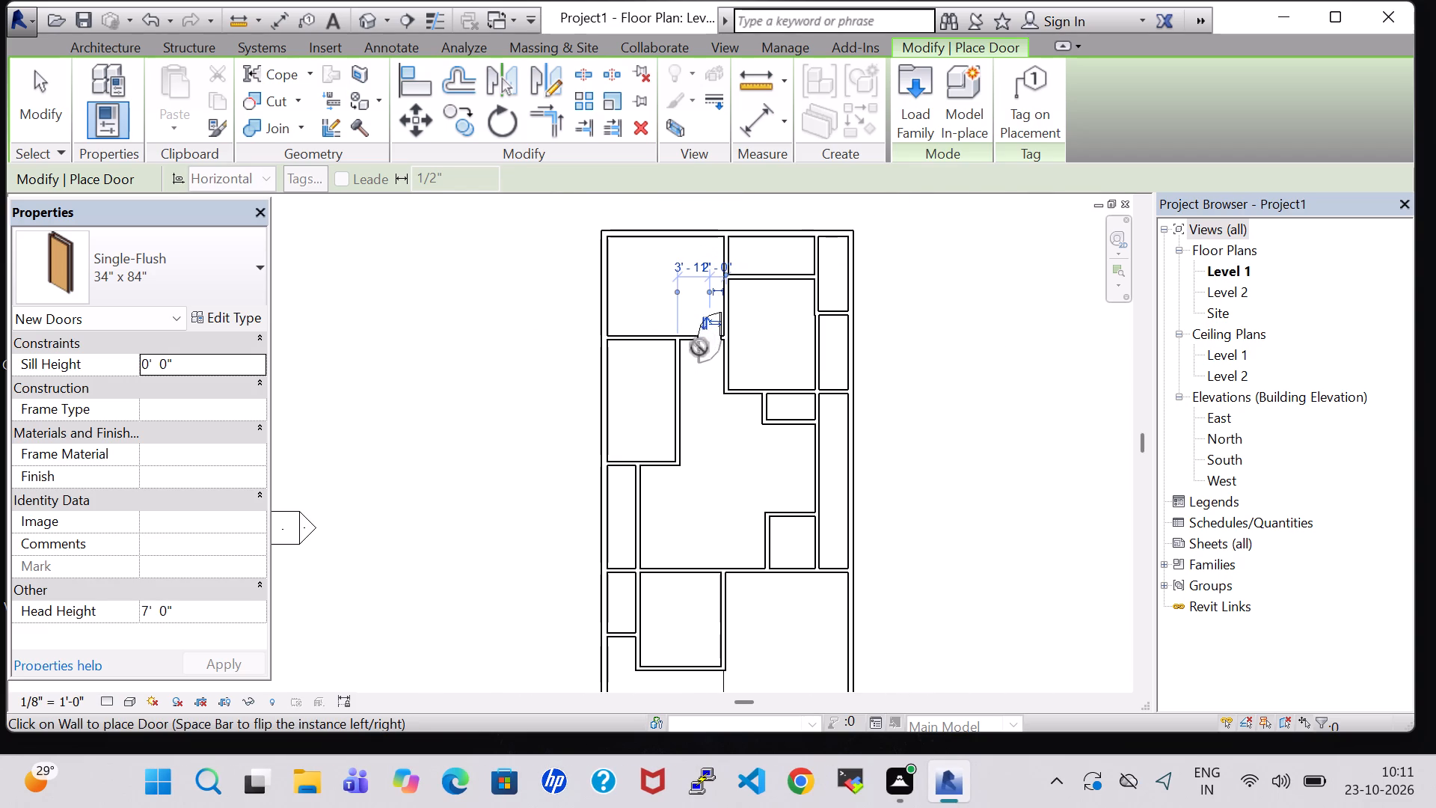
pyautogui.scroll(2, 676, 360)
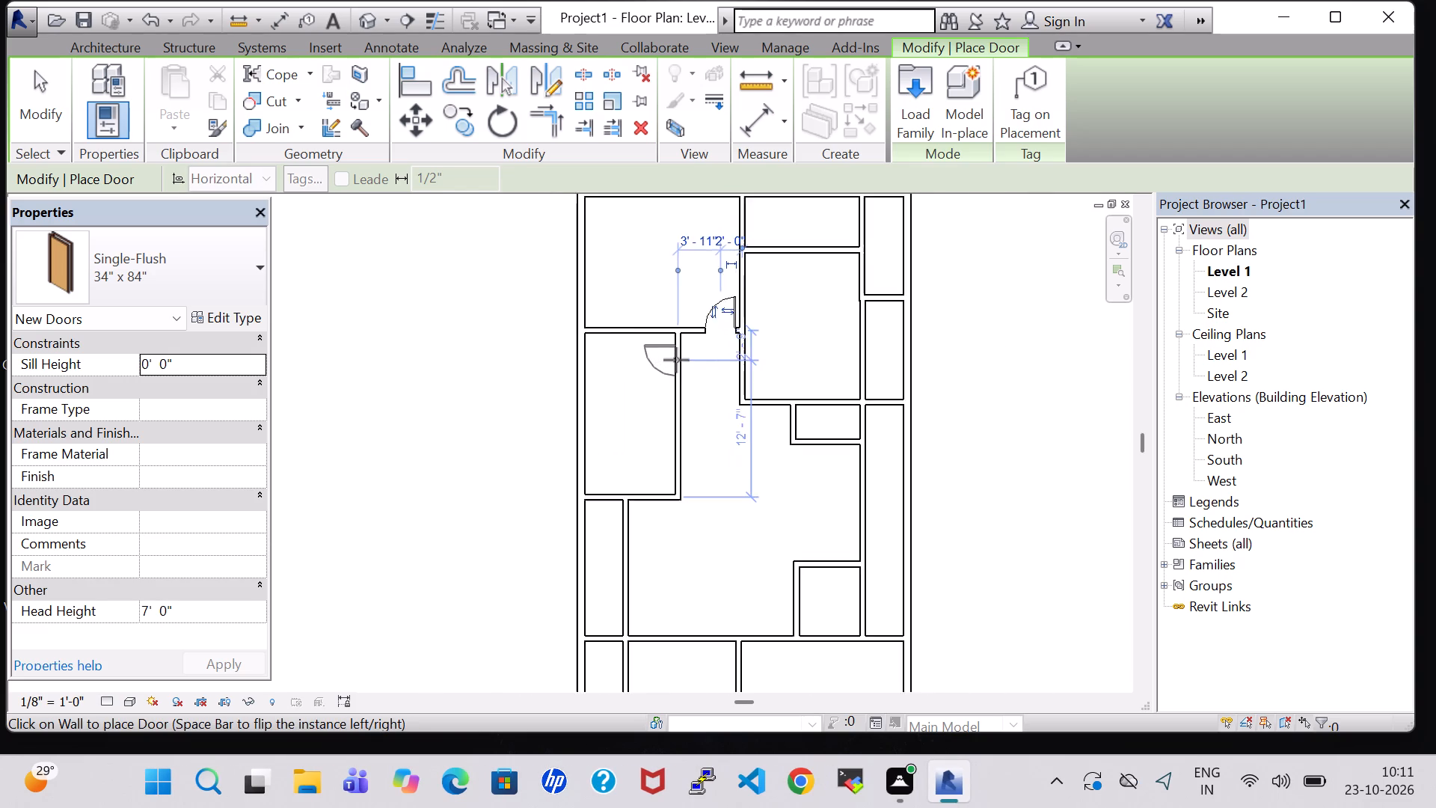
pyautogui.scroll(4, 676, 360)
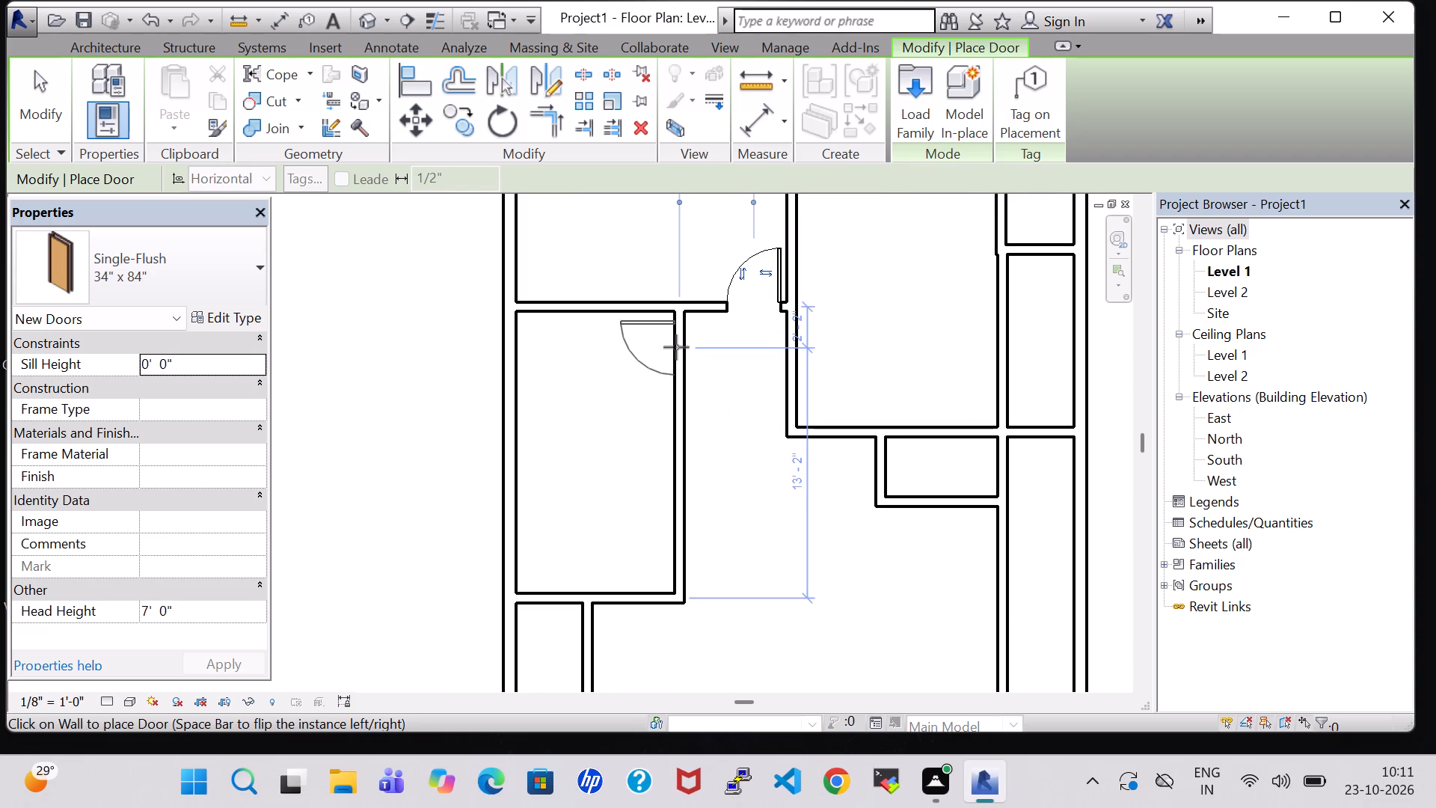
pyautogui.scroll(3, 676, 346)
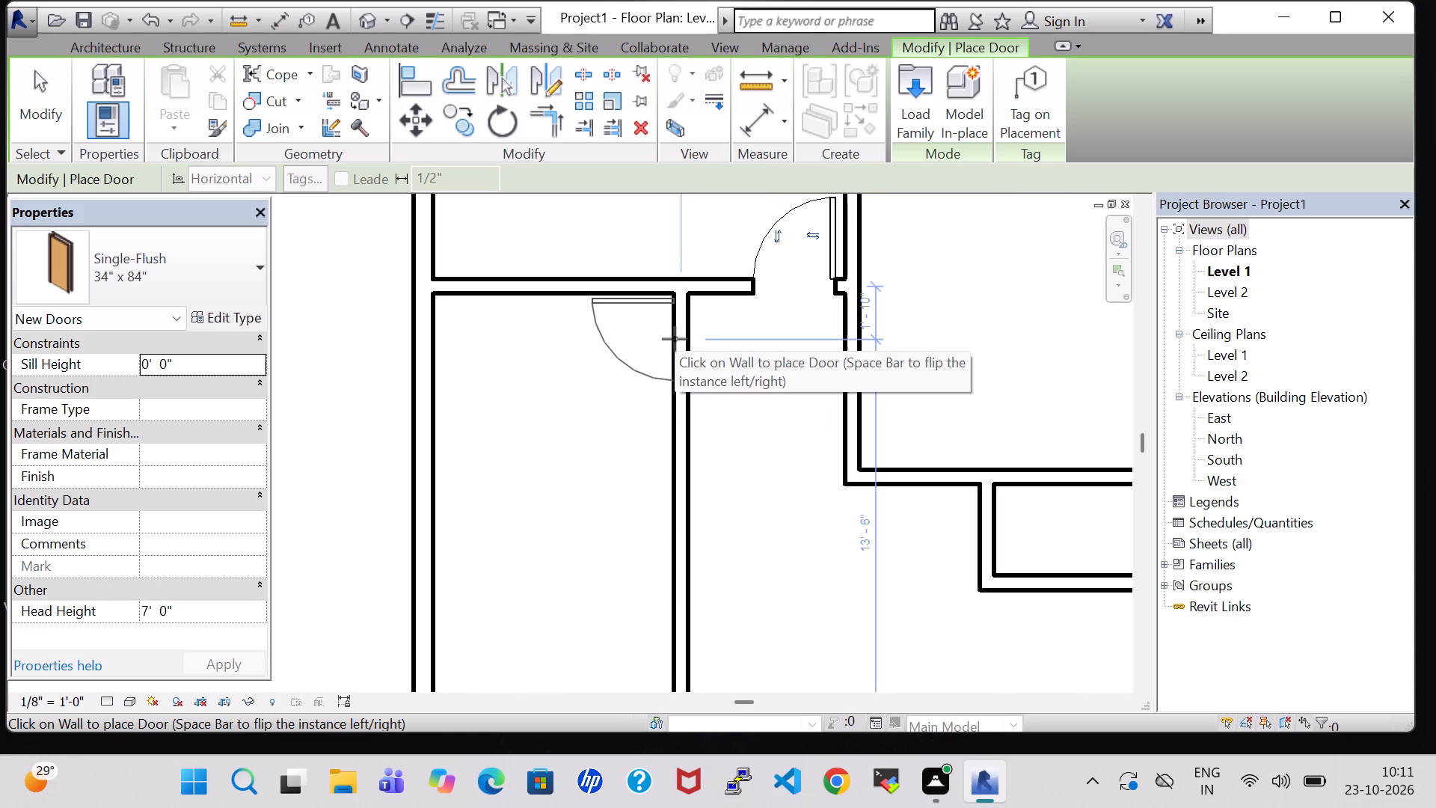
pyautogui.click(675, 340)
pyautogui.scroll(-9, 675, 354)
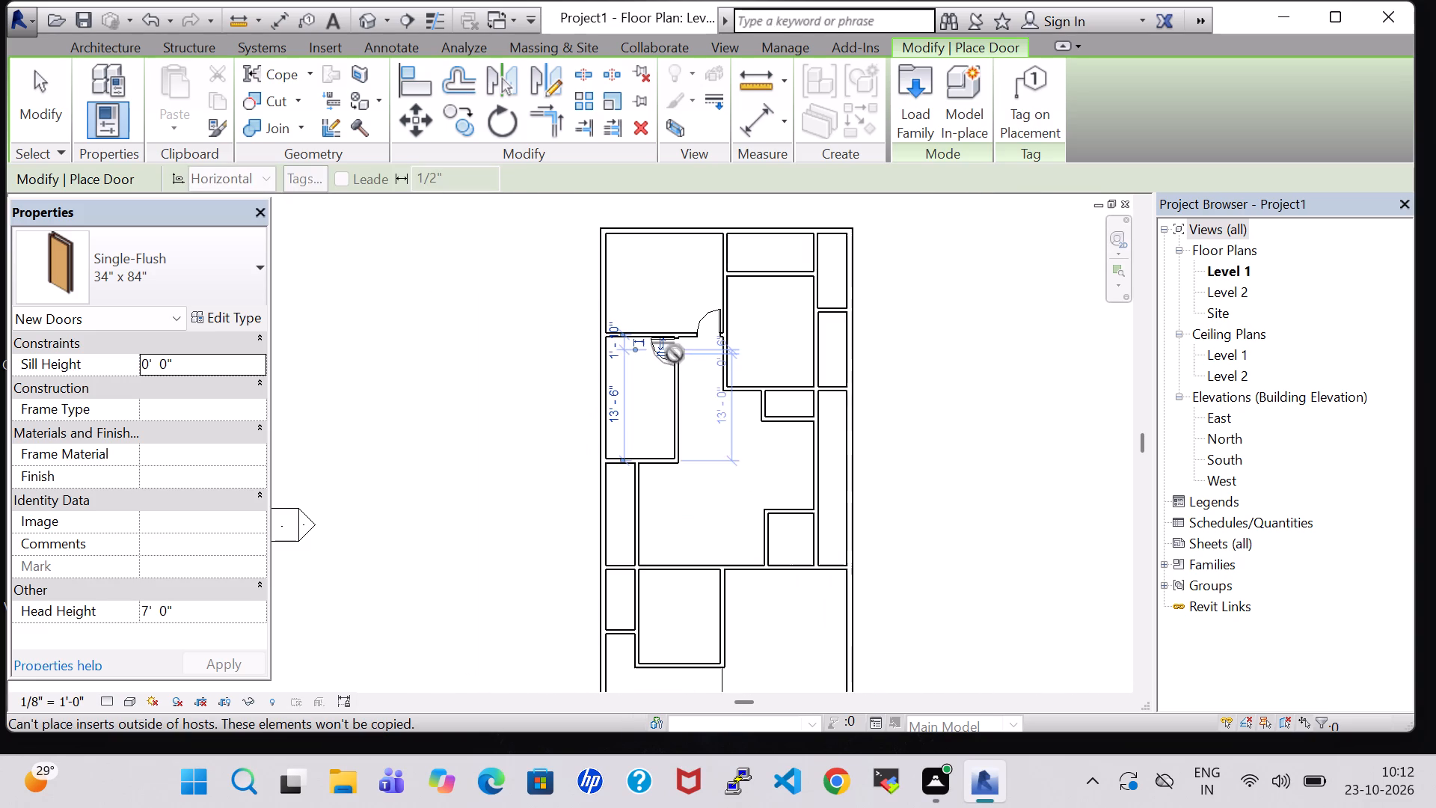
# Place a Single-Flush 34" x 84" door in the left wall of the room east of the passage, opening inward, about 1' 10" from its bottom wall.
pyautogui.scroll(5, 733, 370)
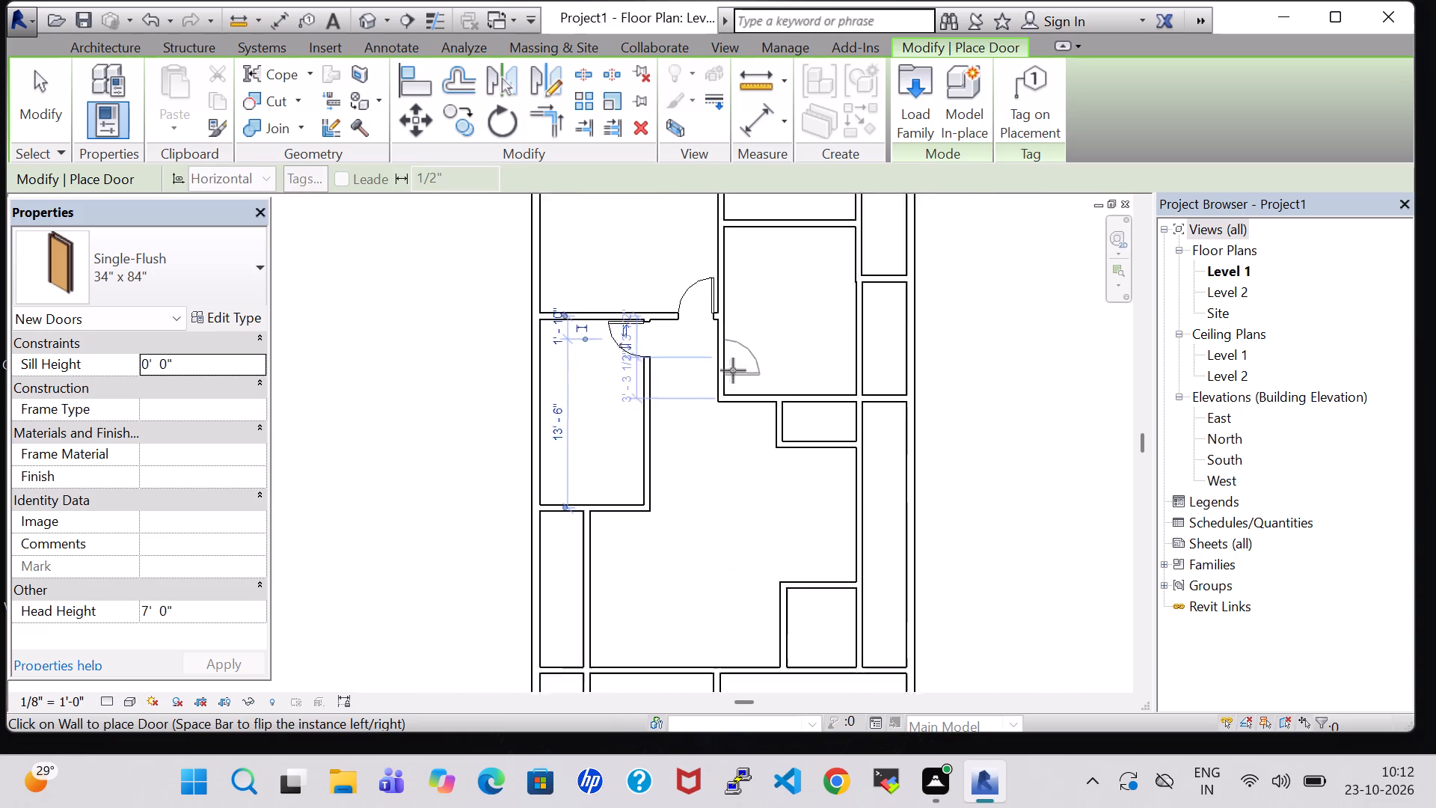
pyautogui.scroll(3, 733, 370)
pyautogui.click(722, 382)
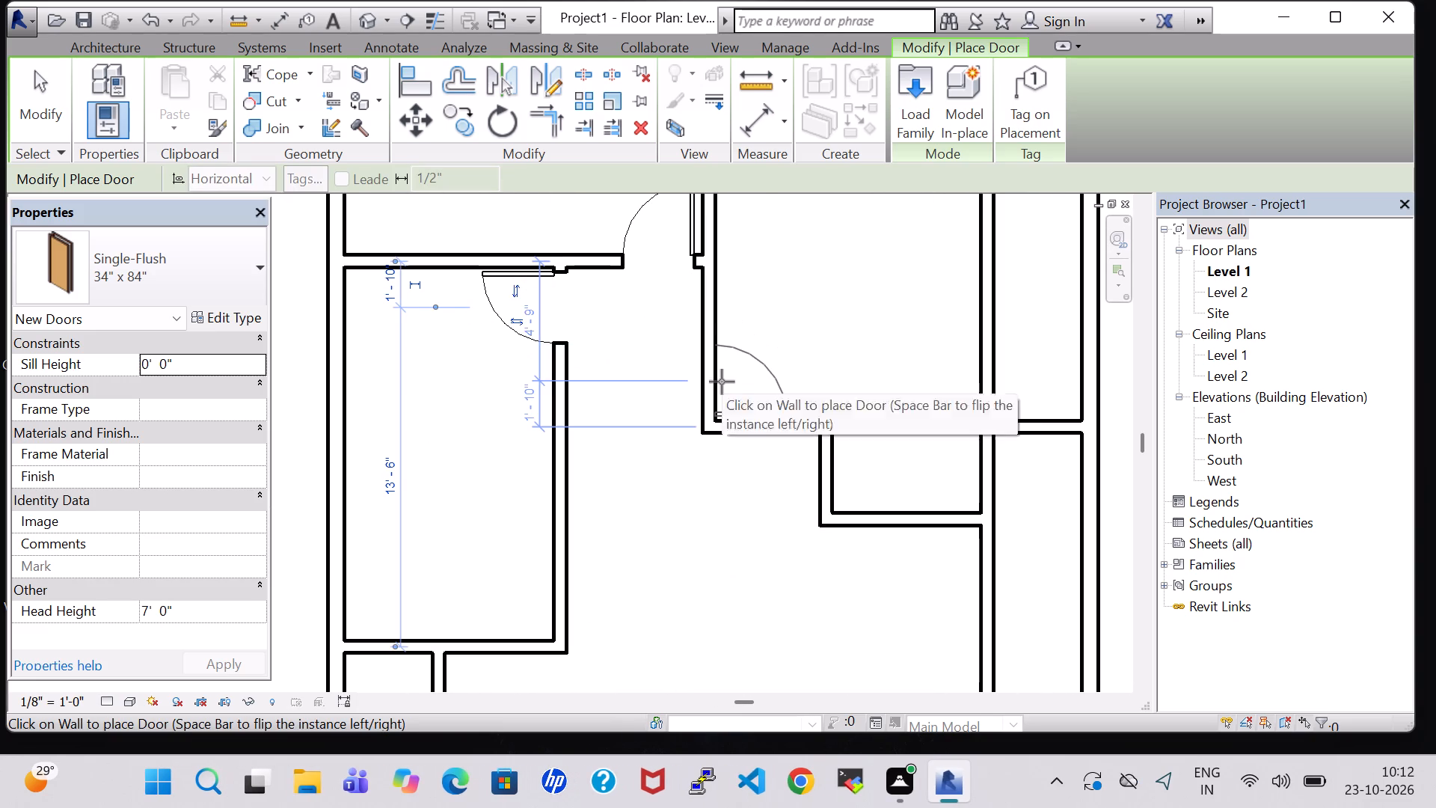
pyautogui.scroll(-8, 689, 370)
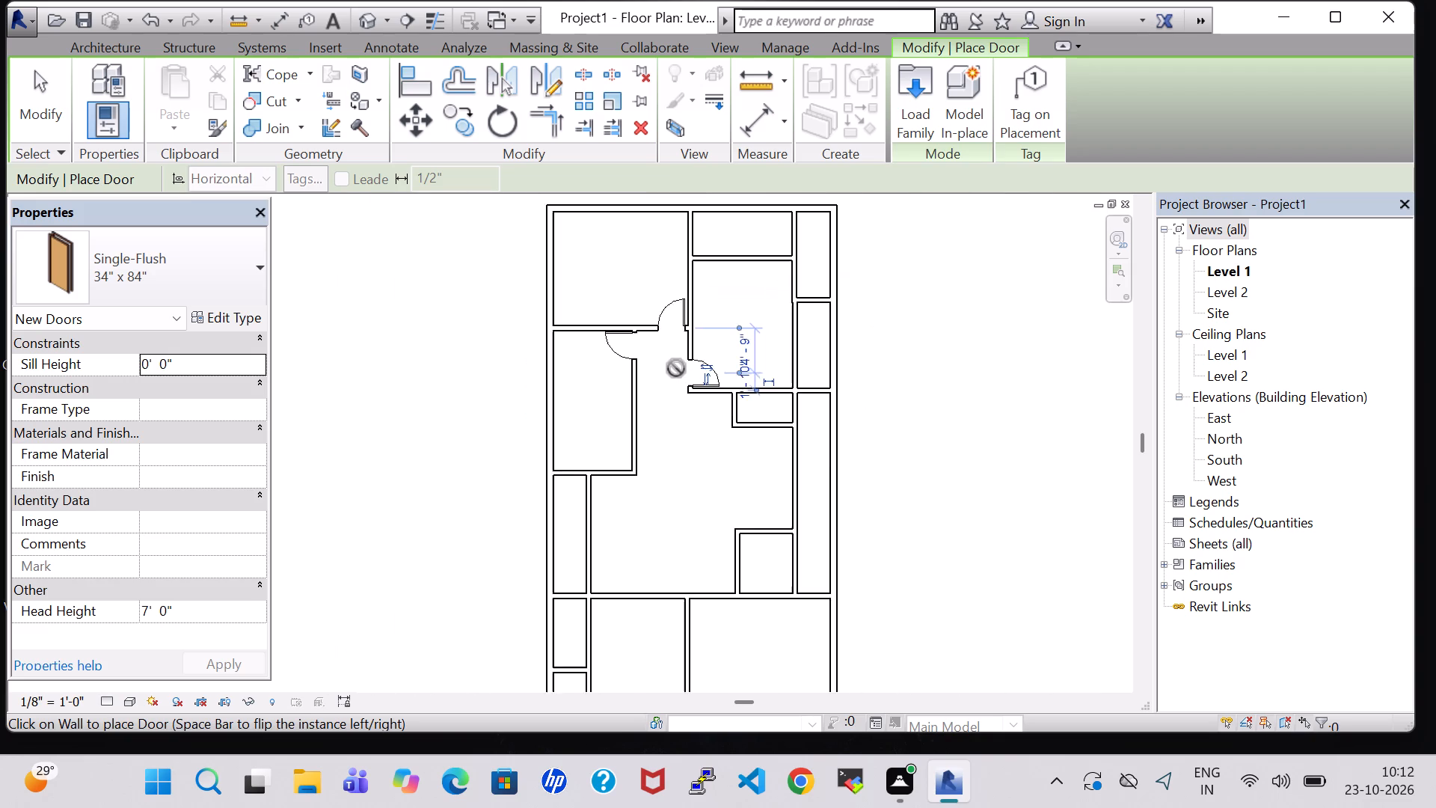
pyautogui.scroll(-1, 676, 368)
pyautogui.press('Escape')
pyautogui.press('Escape')
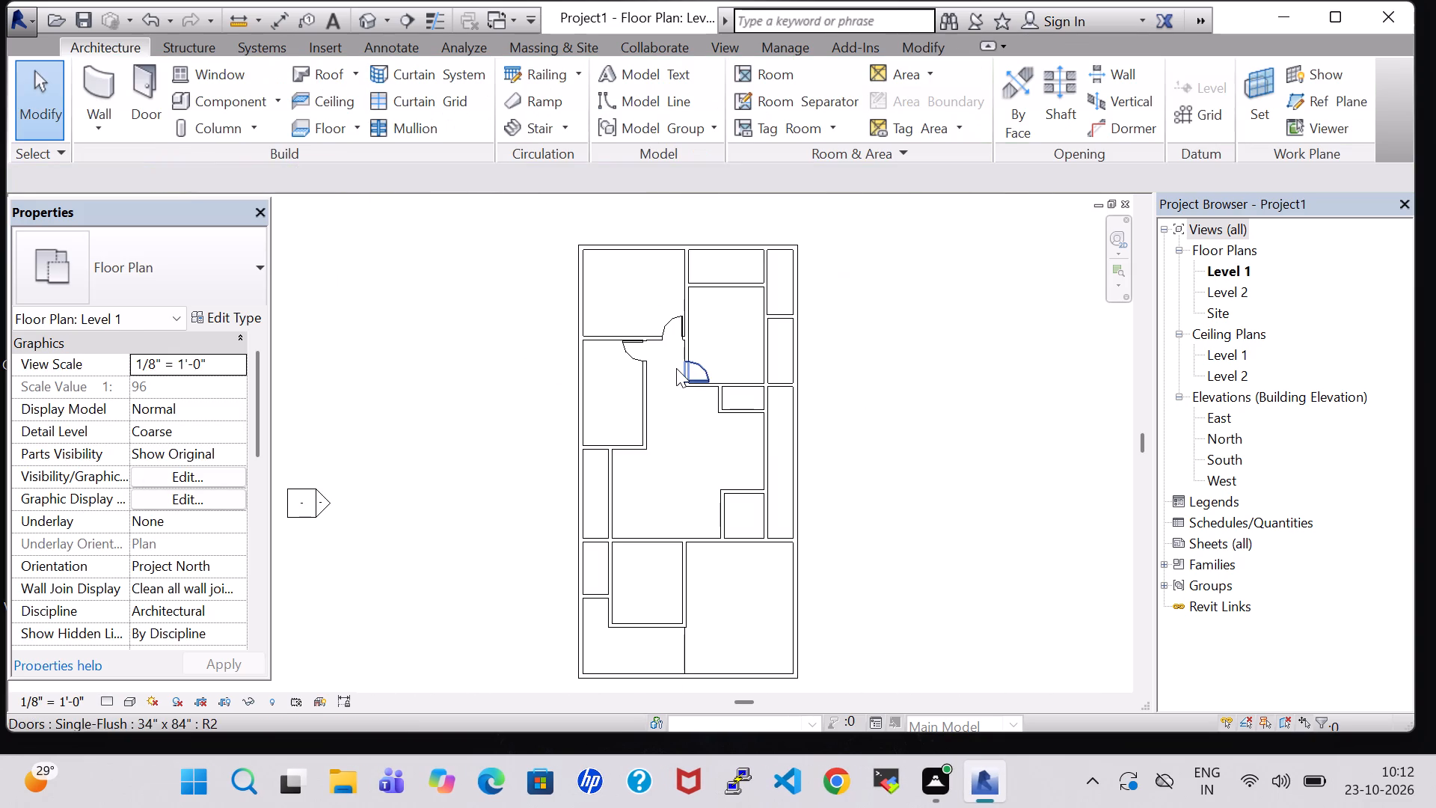
pyautogui.click(687, 440)
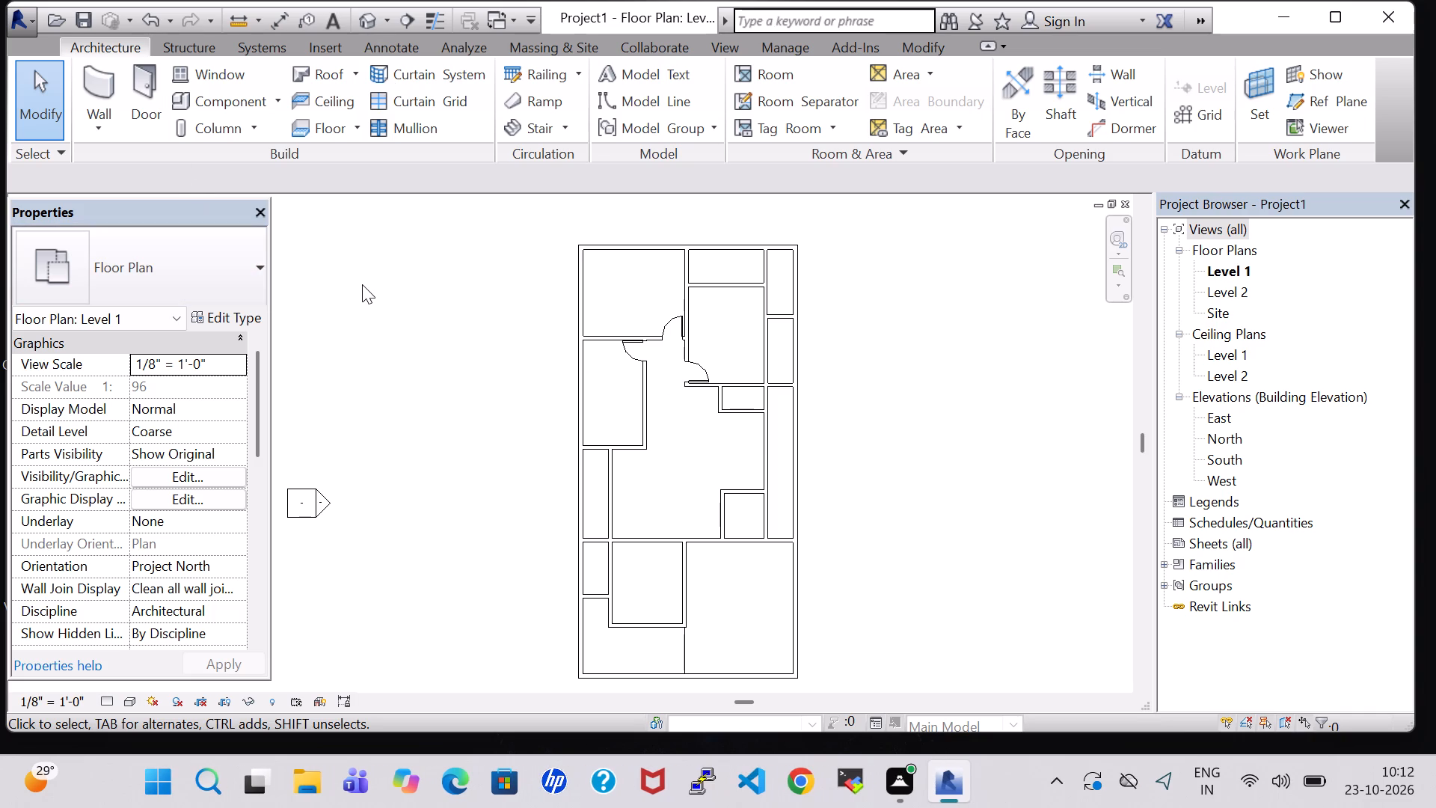
# Place a Single-Flush 30" x 80" door in the left wall of the small room below it, opening inward, about 1' 10" from its top wall.
pyautogui.click(155, 96)
pyautogui.click(229, 278)
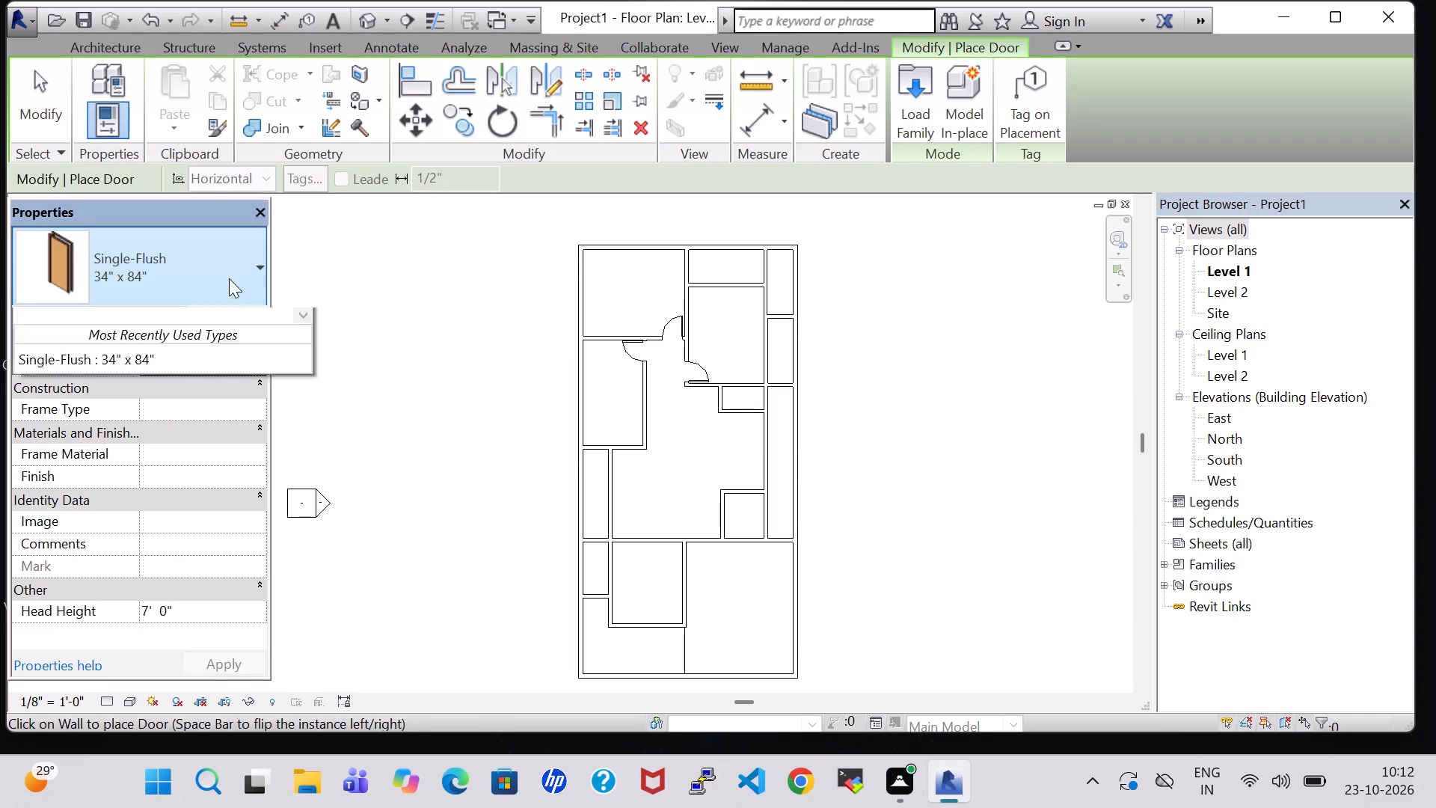
pyautogui.scroll(2, 214, 370)
pyautogui.click(141, 362)
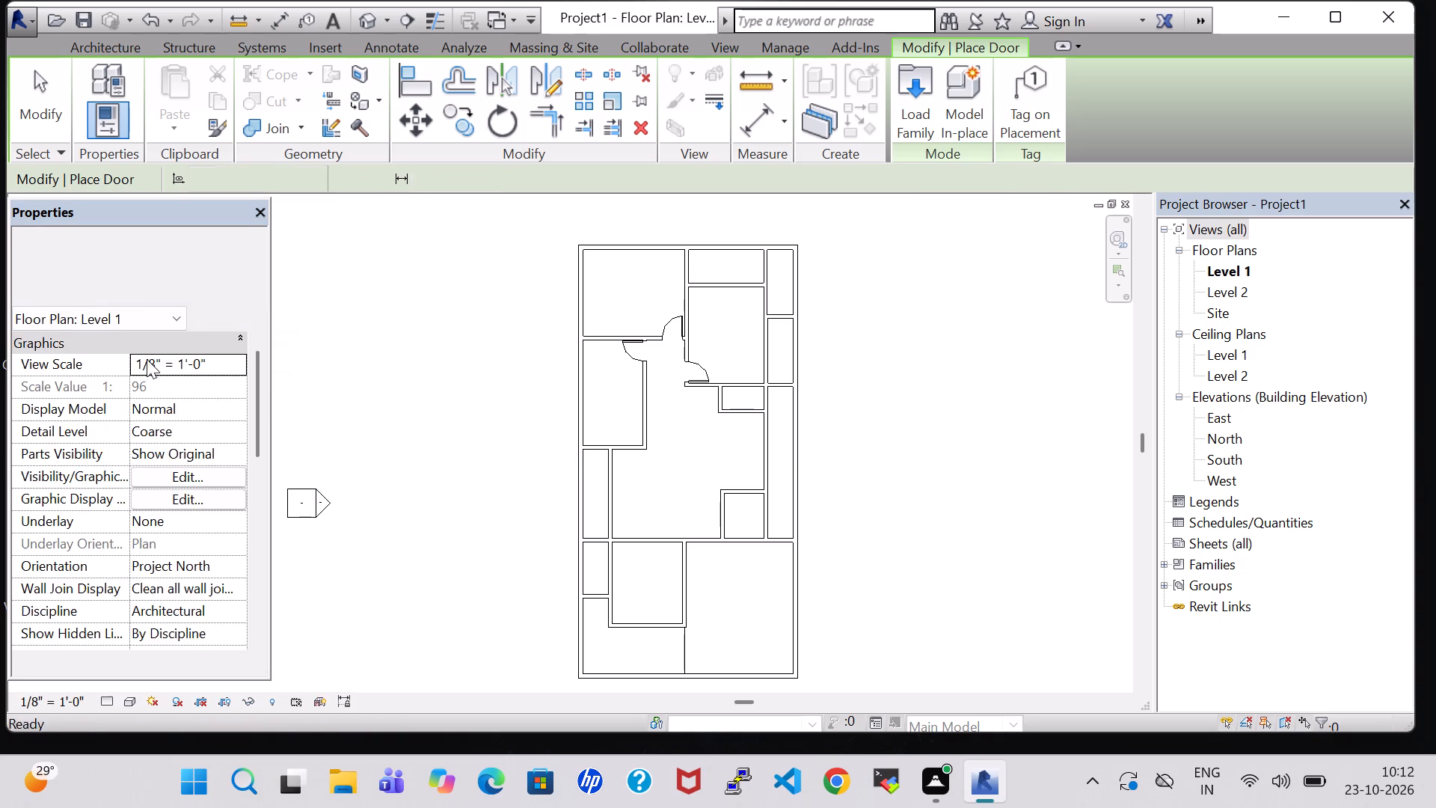
pyautogui.scroll(7, 728, 393)
pyautogui.press('space')
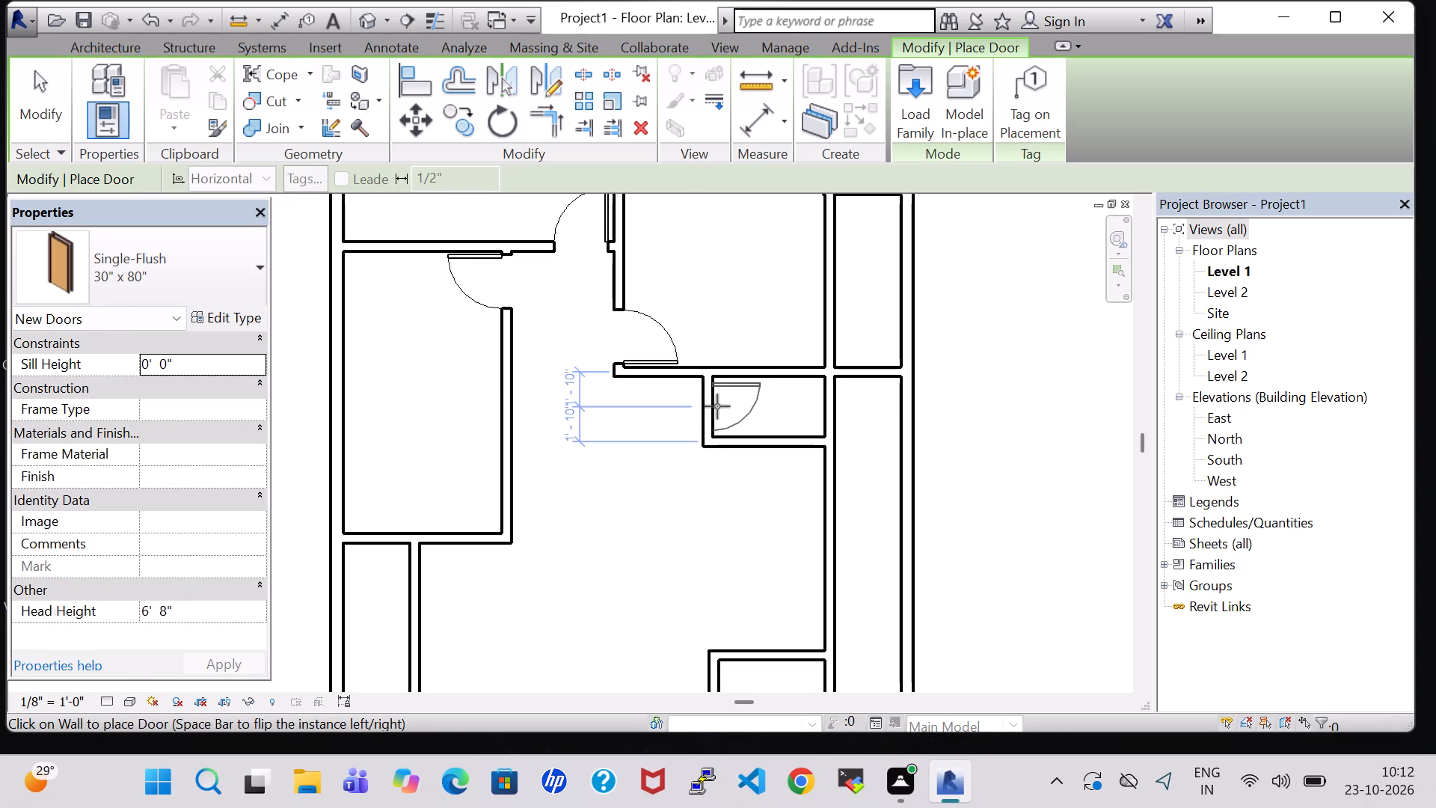
pyautogui.scroll(4, 717, 406)
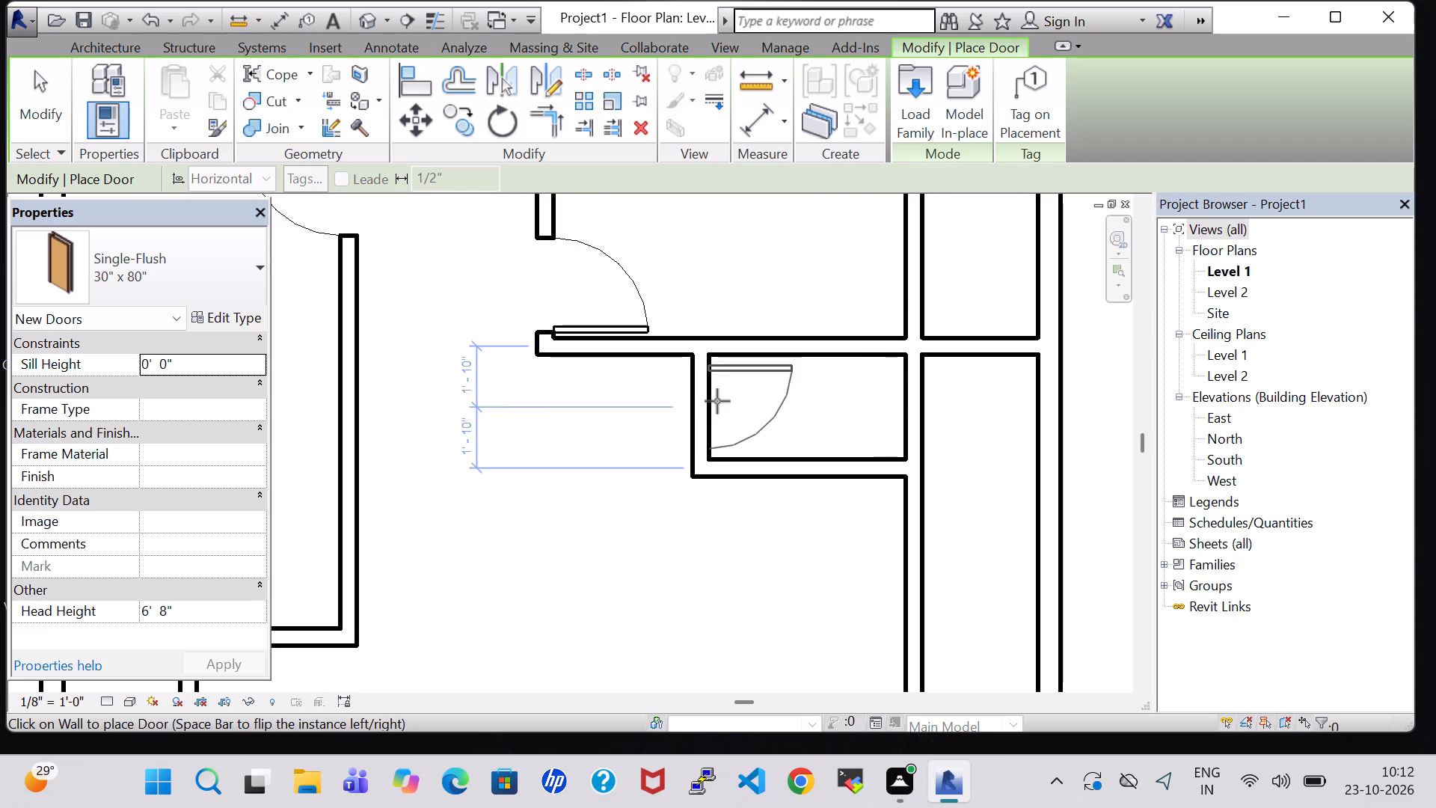
pyautogui.click(717, 401)
pyautogui.press('Escape')
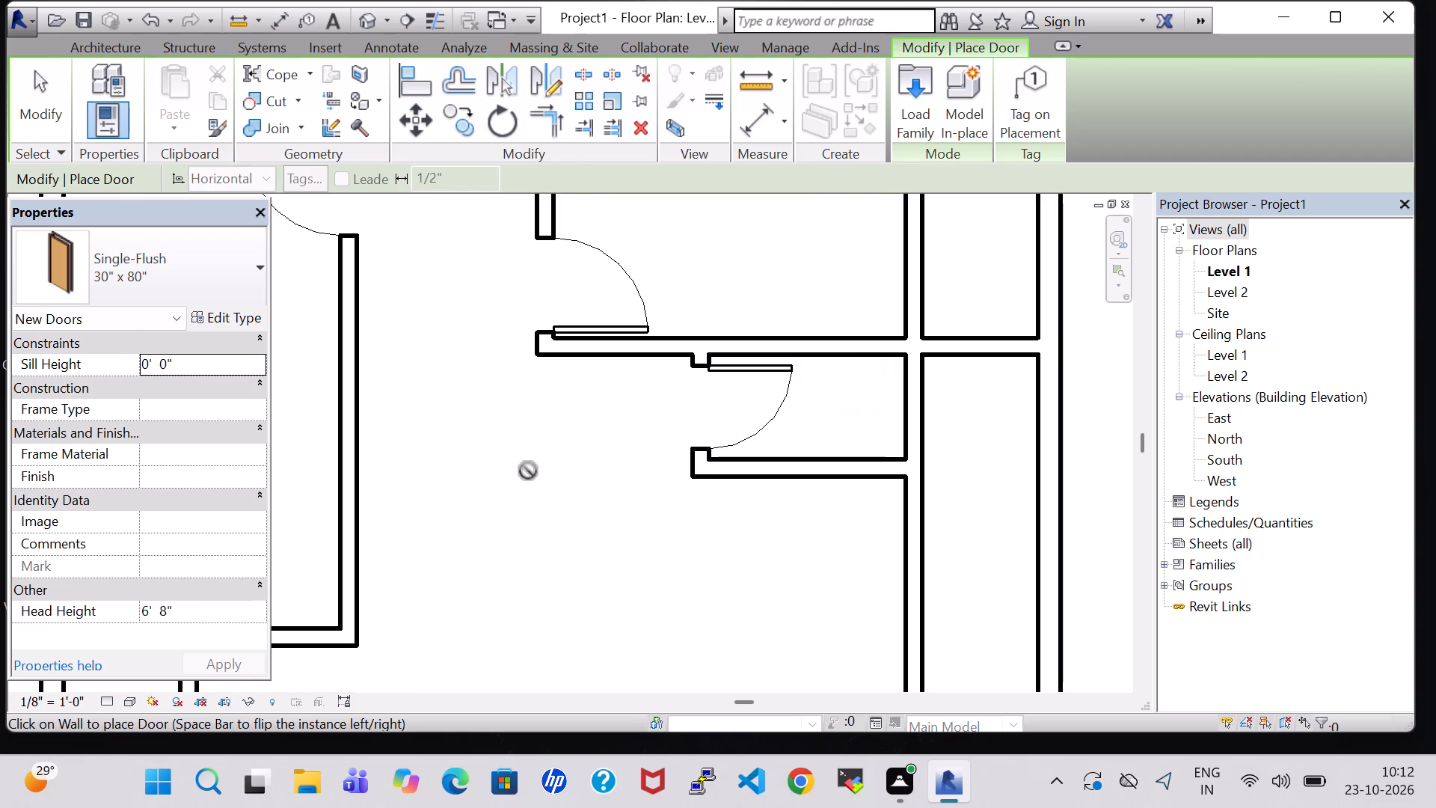
pyautogui.press('Escape')
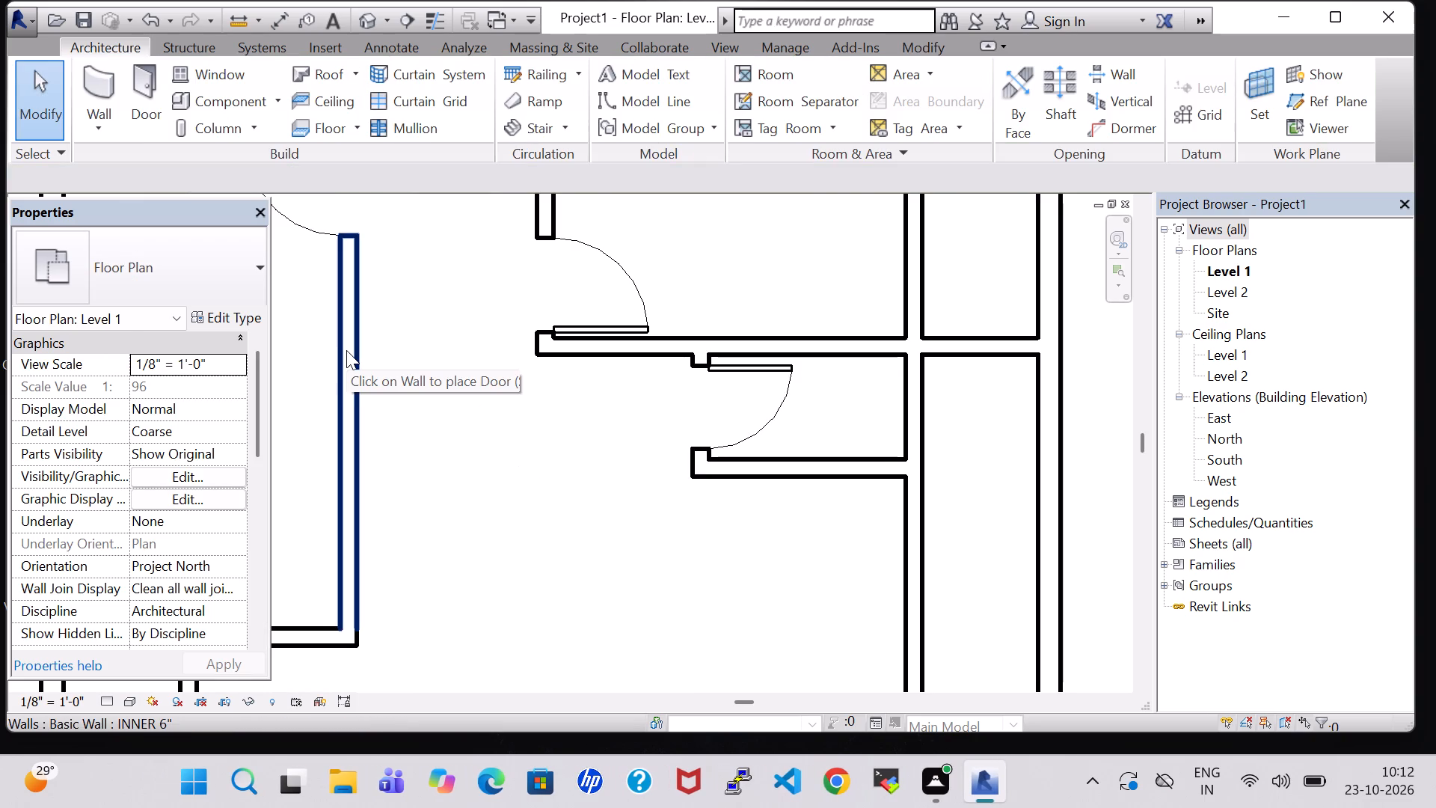
pyautogui.press('Escape')
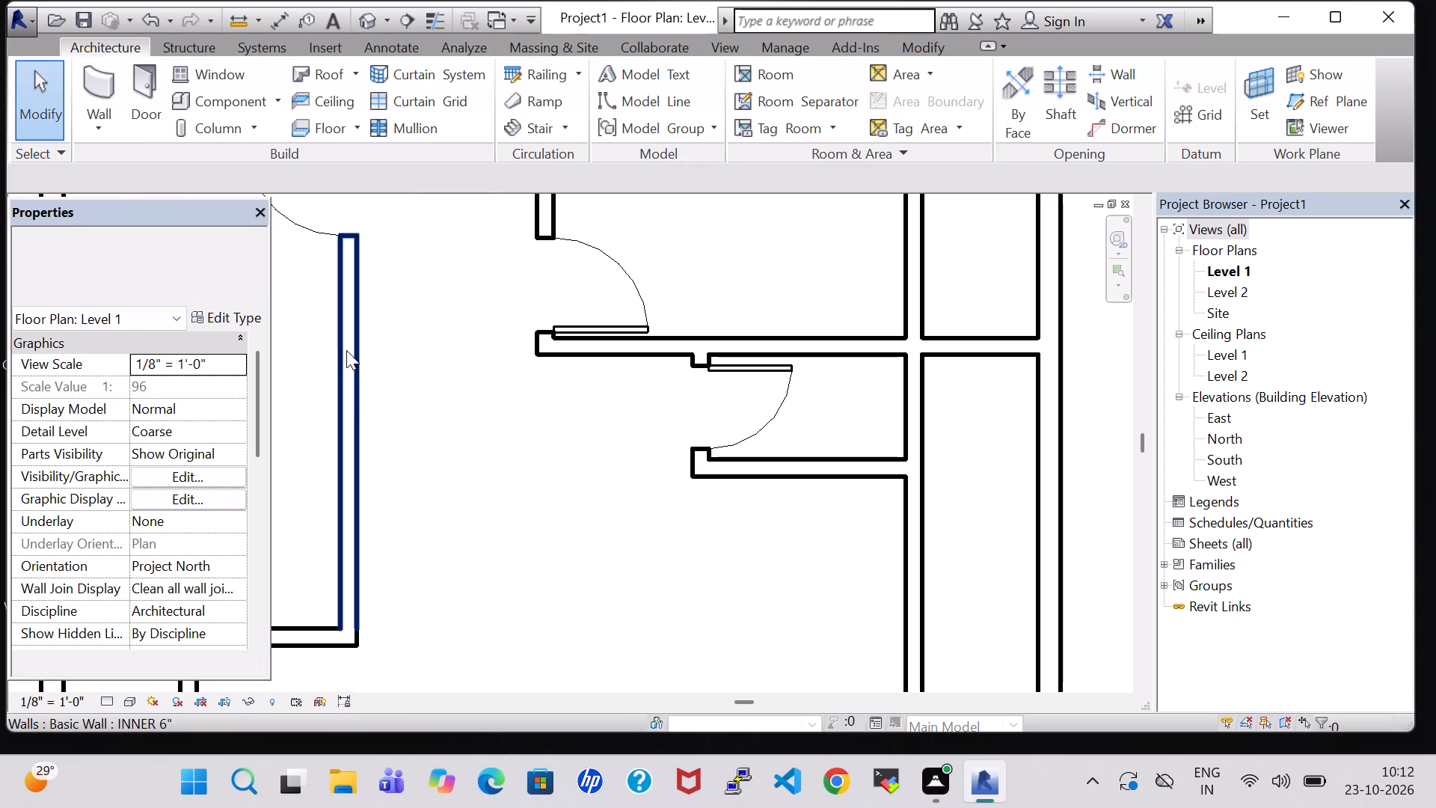
pyautogui.scroll(-4, 517, 479)
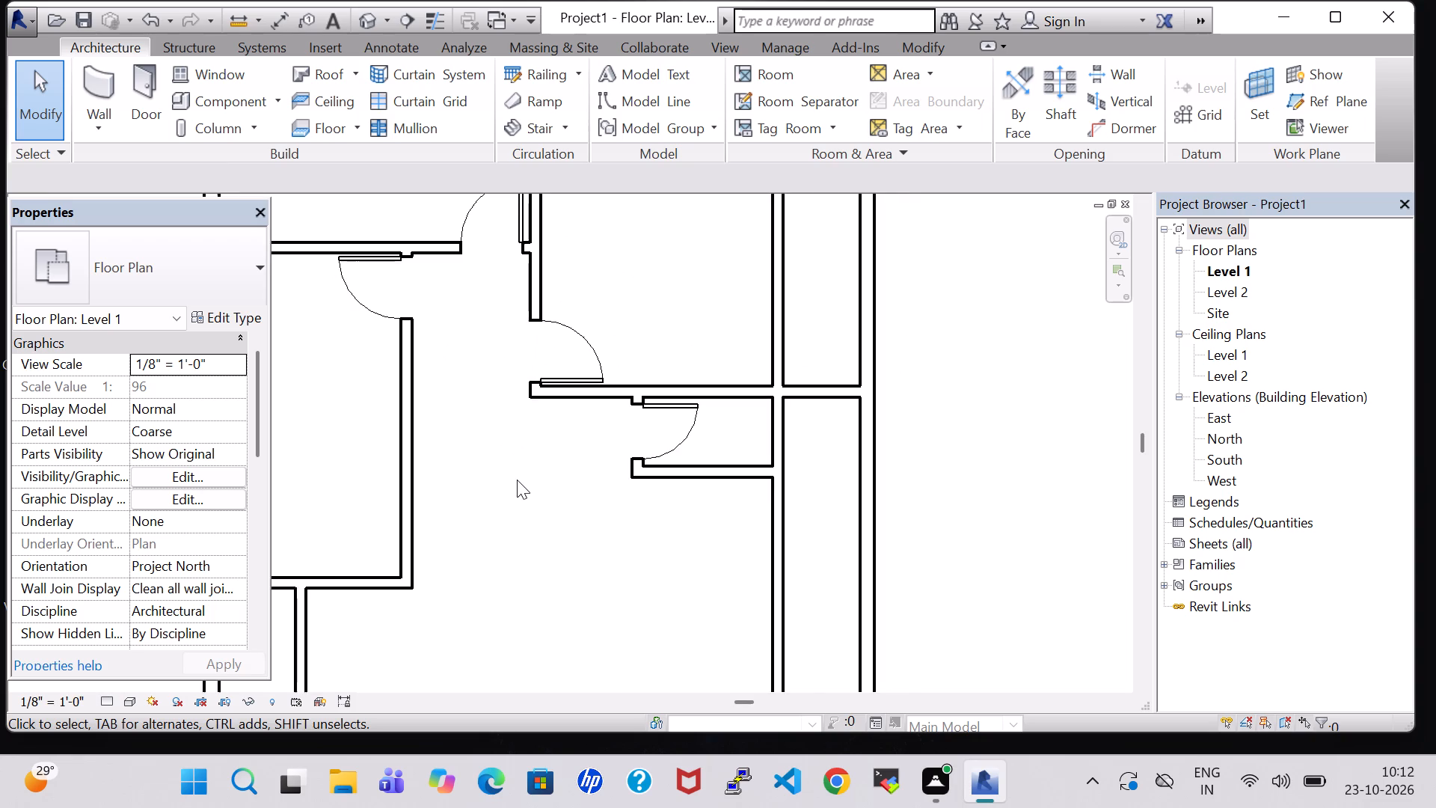
pyautogui.click(536, 517)
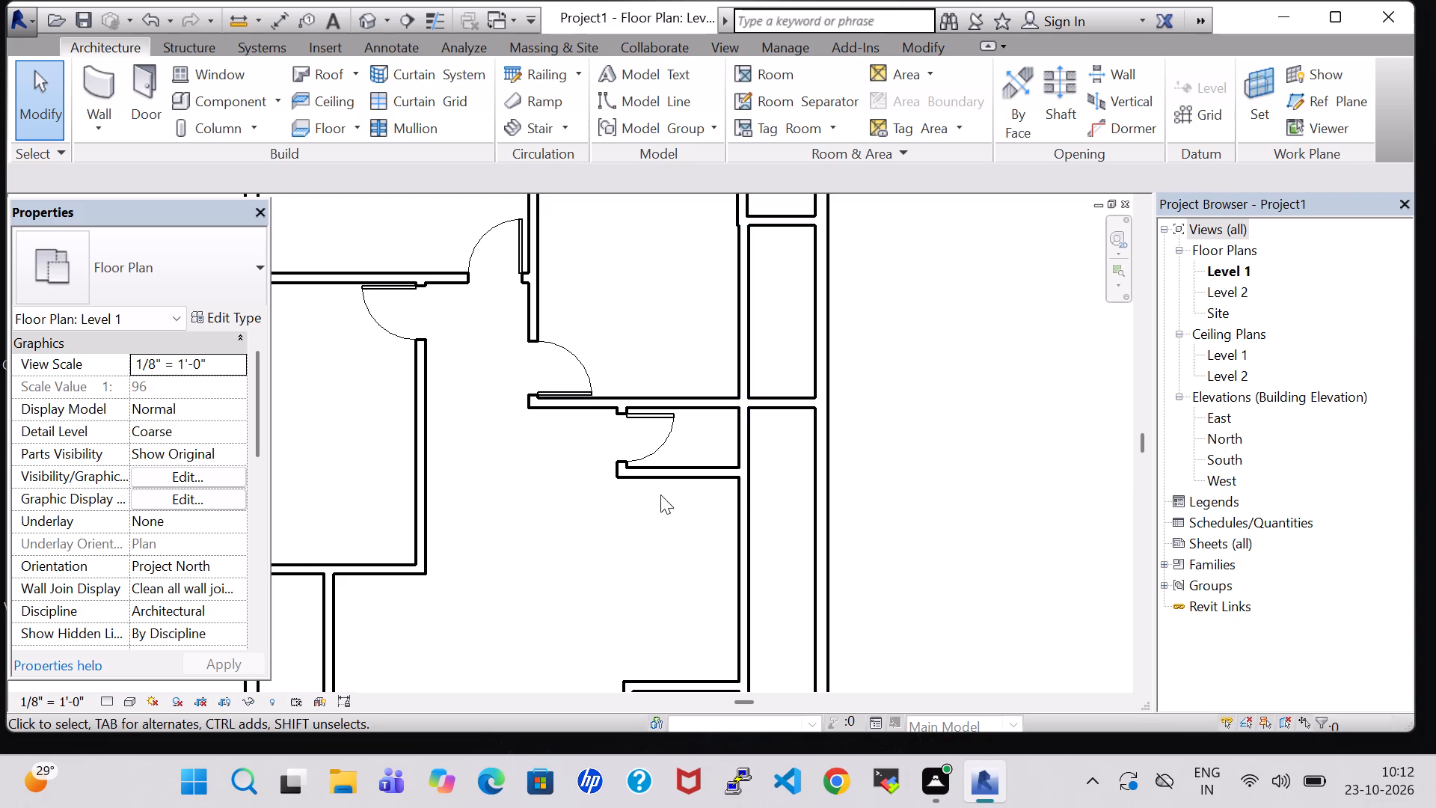
pyautogui.scroll(-4, 584, 500)
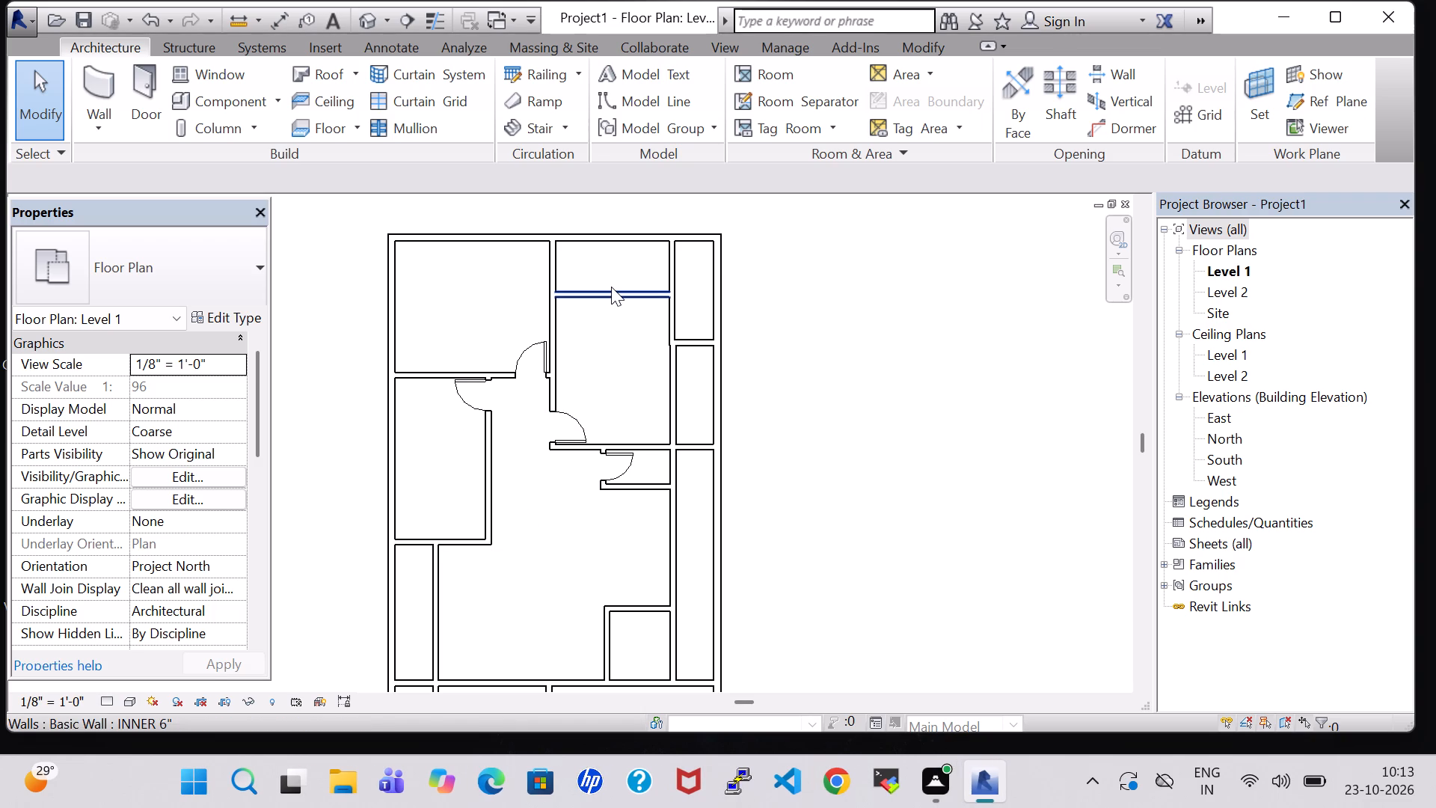
# Place a Single-Flush 30" x 80" door in the top wall of the room east of the passage, opening into it, about 1' 9" from its right wall.
pyautogui.click(147, 94)
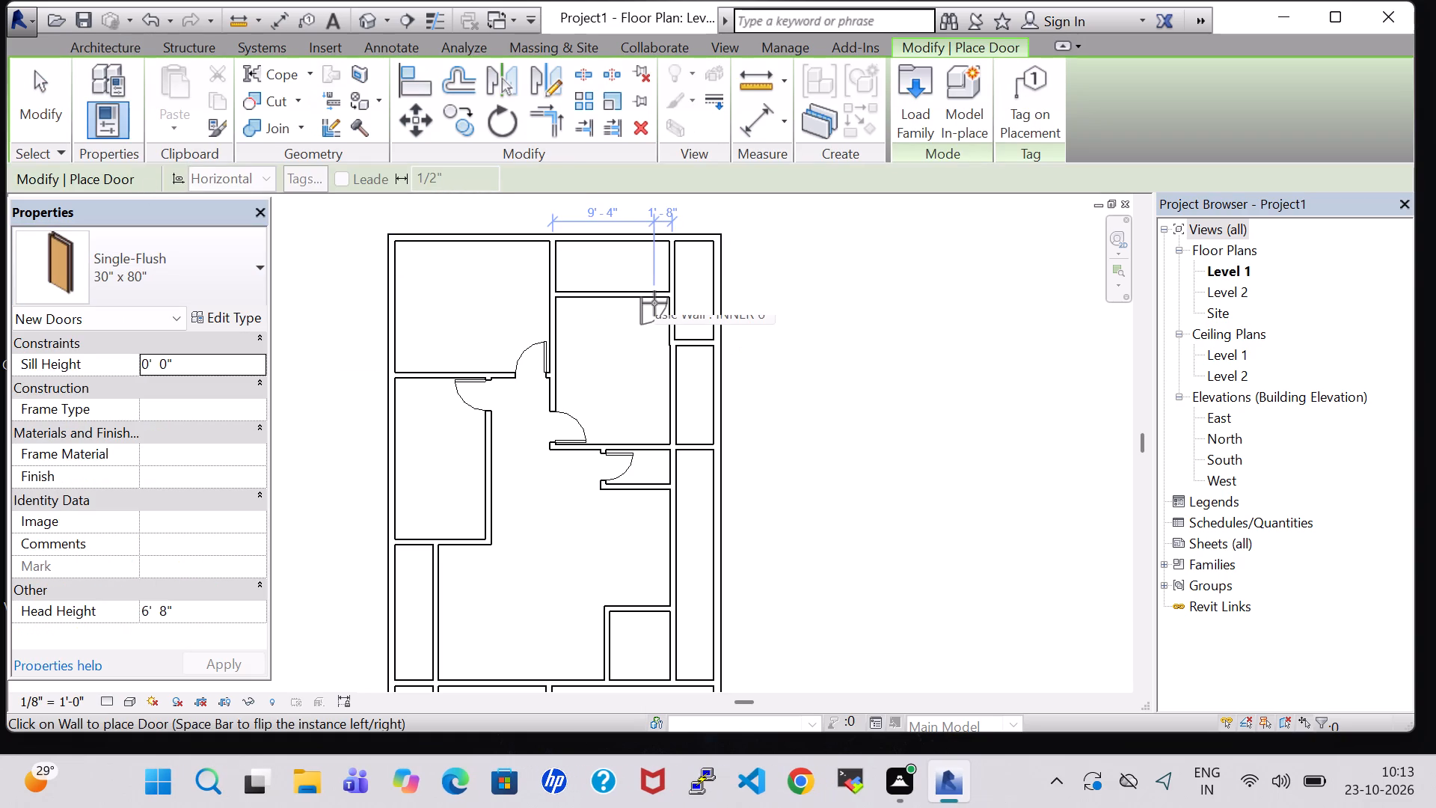
pyautogui.press('space')
pyautogui.scroll(8, 654, 303)
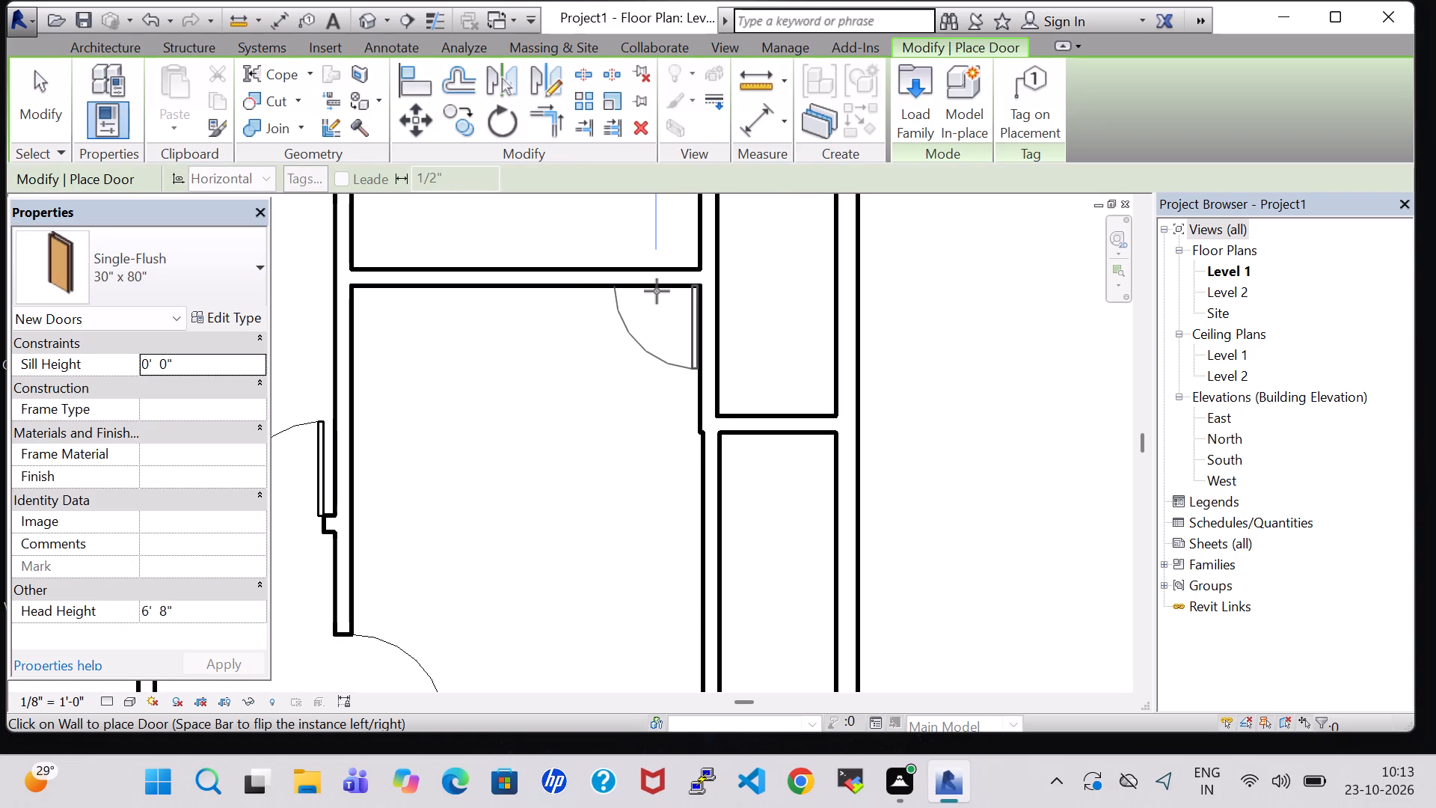
pyautogui.click(650, 291)
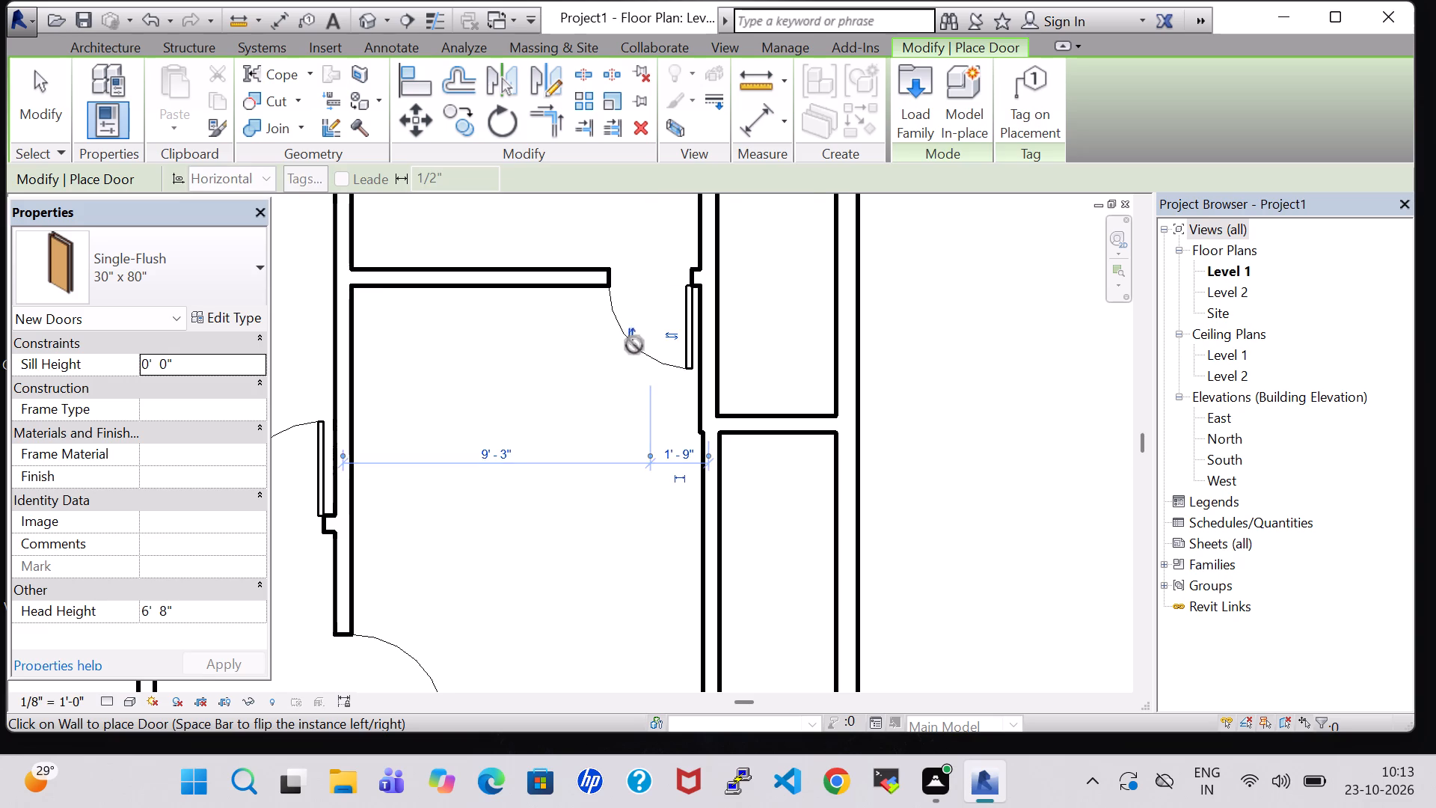
pyautogui.scroll(-8, 620, 395)
pyautogui.press('Escape')
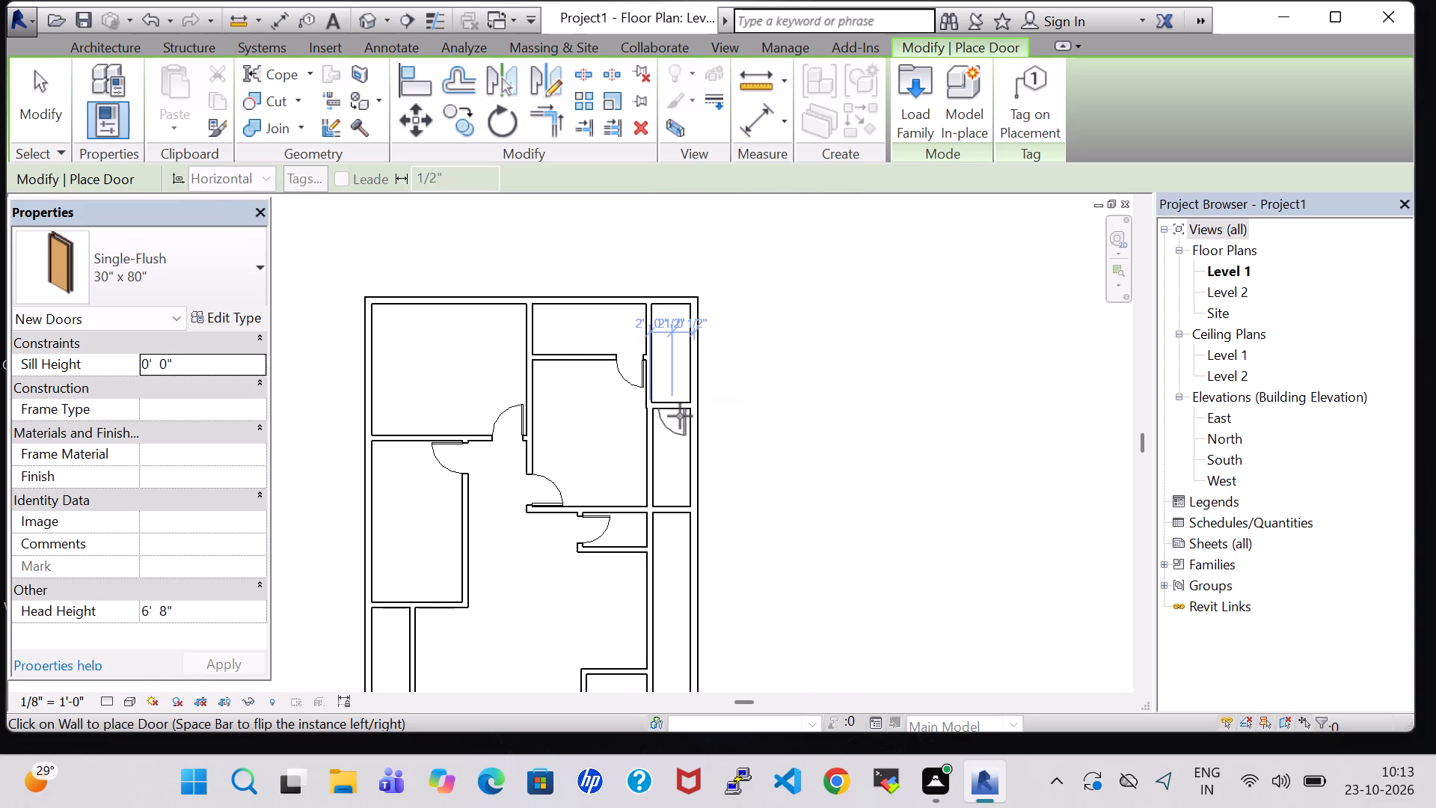
# Place a Single-Flush 30" x 80" door between the two upper rooms of the right-hand strip, opening upward, about 1' 7" from their left wall.
pyautogui.press('space')
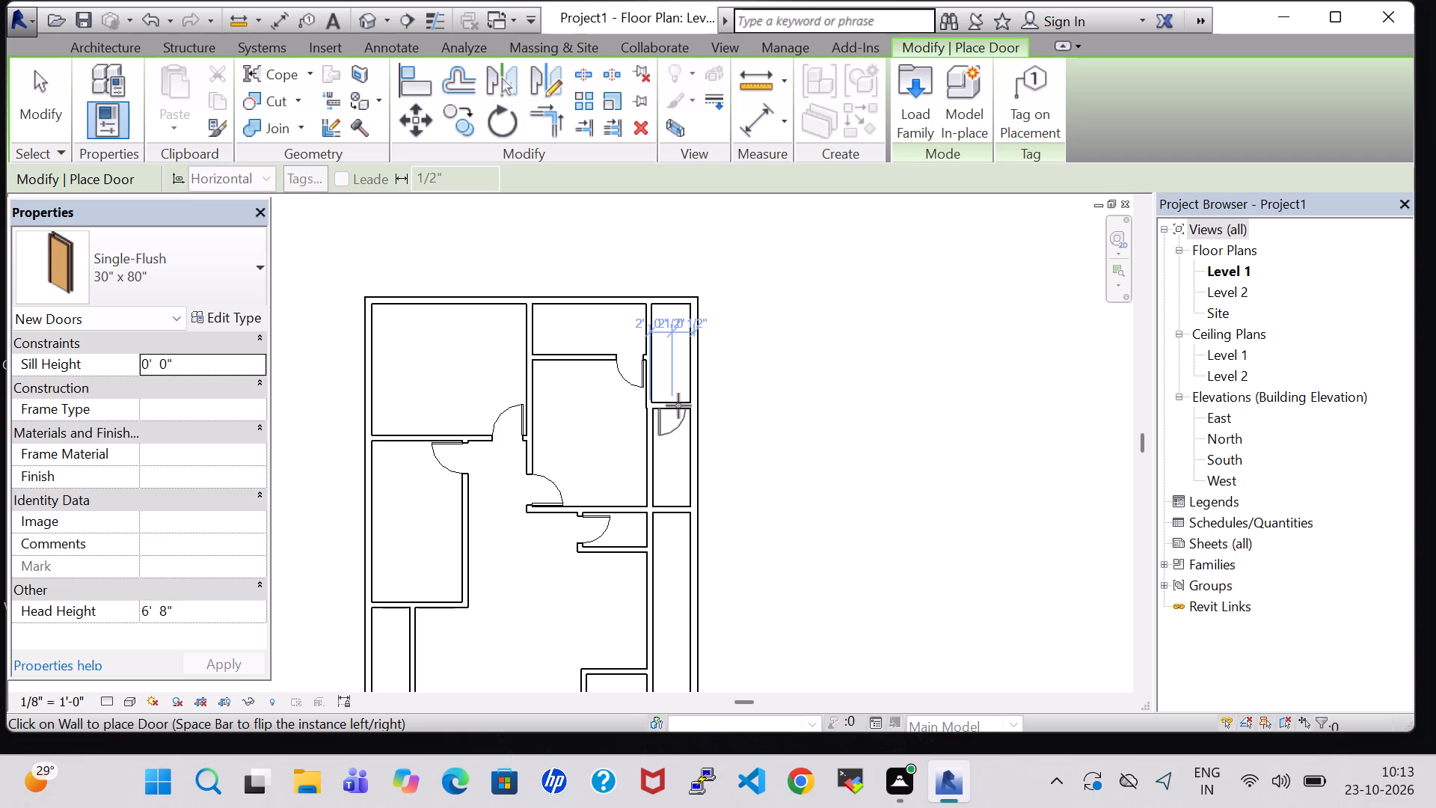
pyautogui.press('space')
pyautogui.scroll(6, 675, 402)
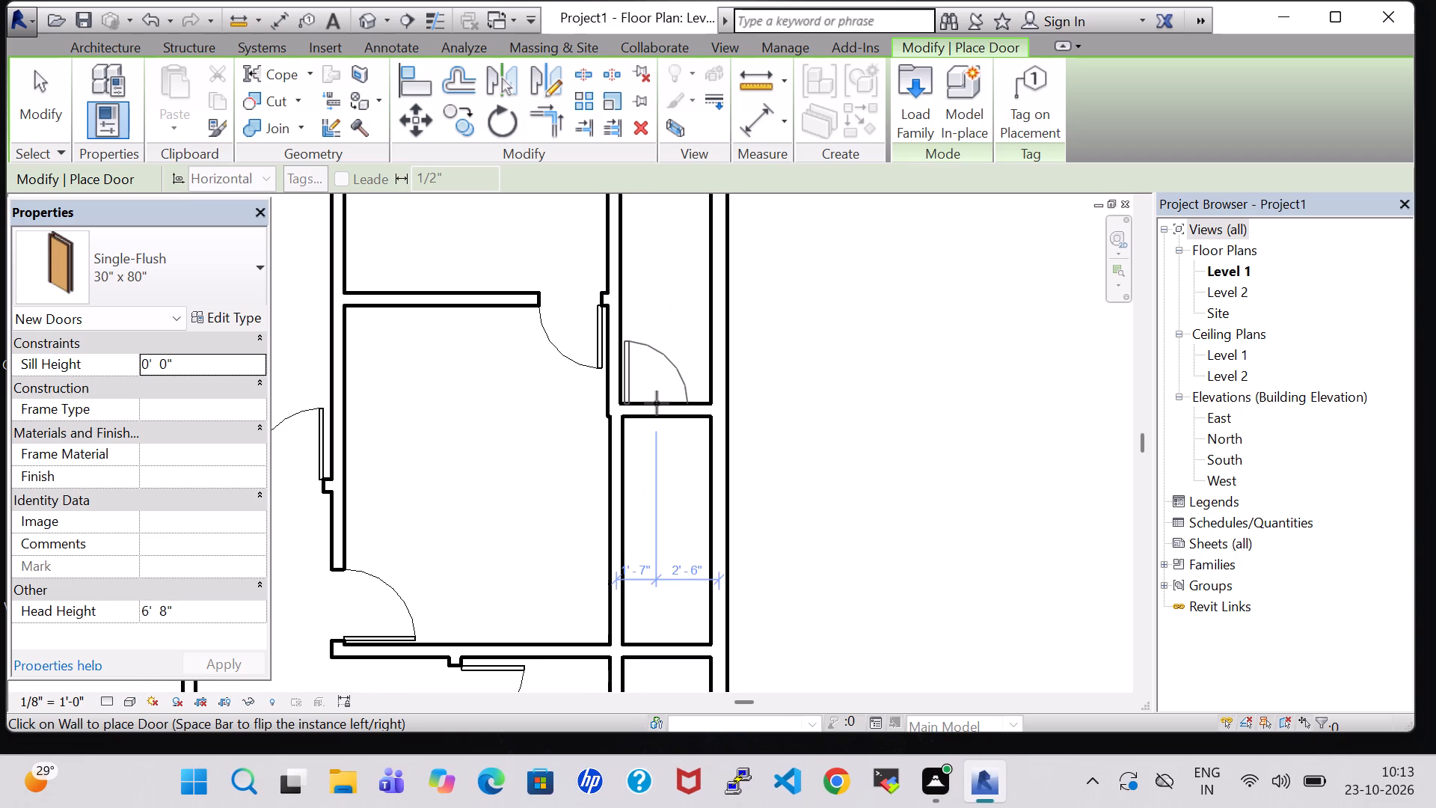
pyautogui.click(657, 403)
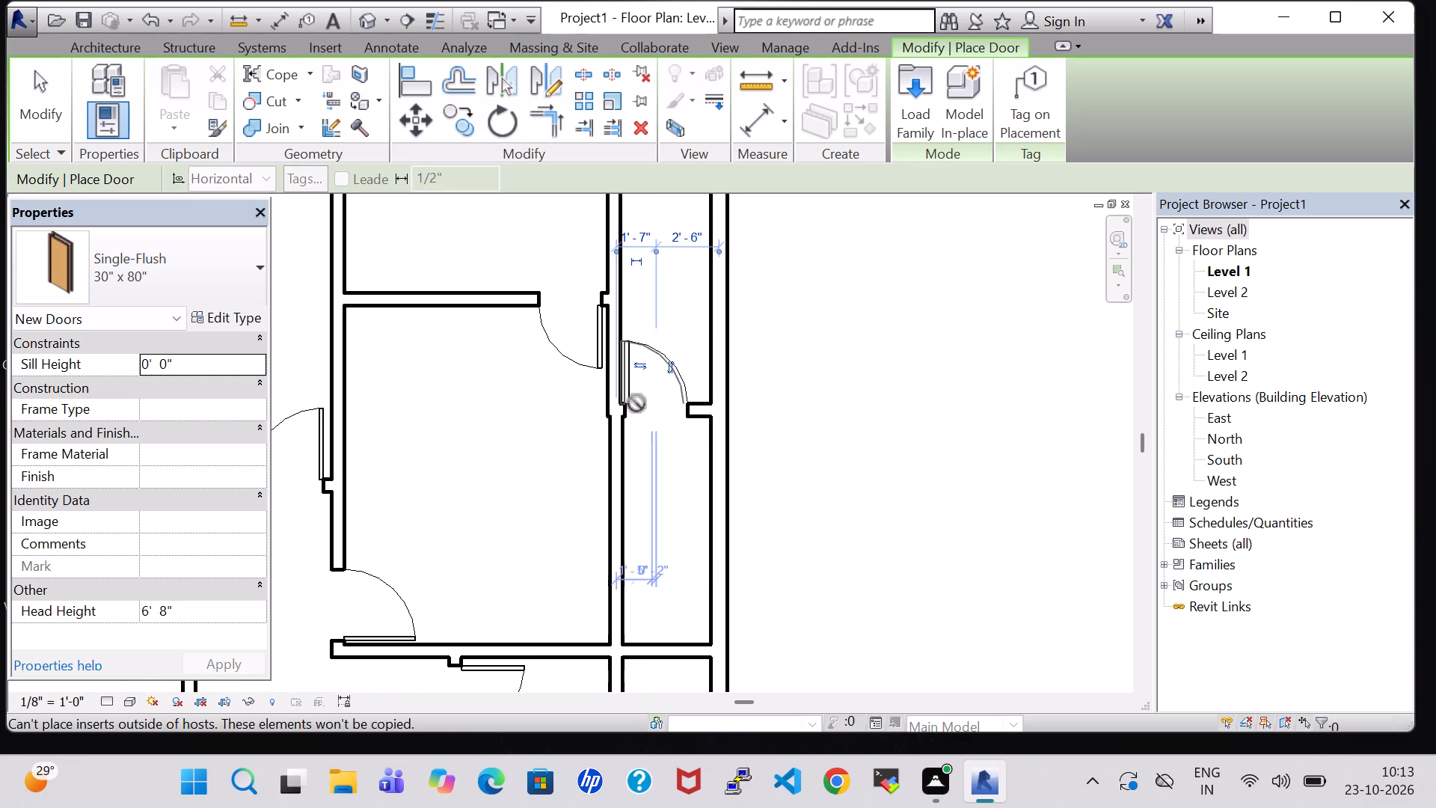
pyautogui.press('Escape')
pyautogui.press('Escape')
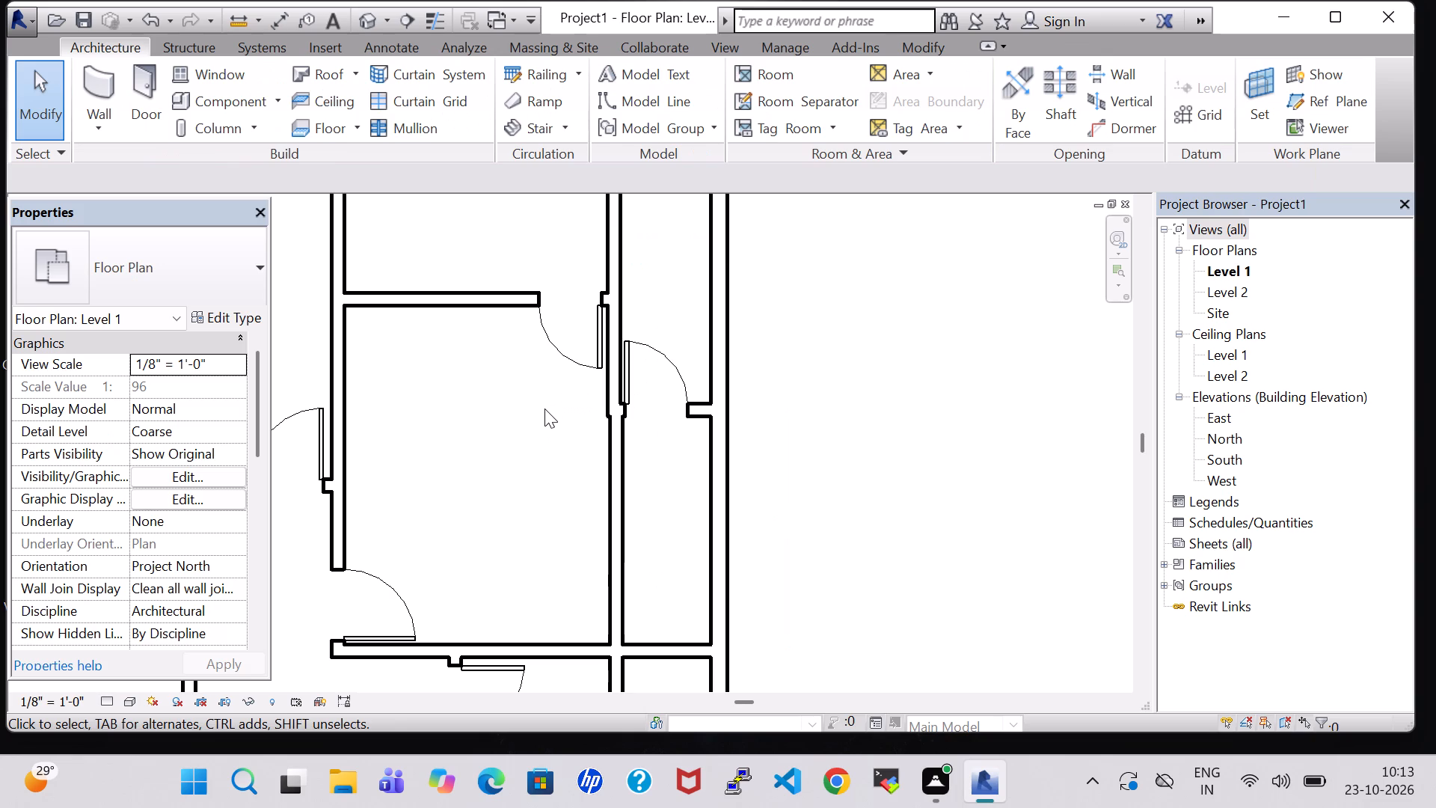
pyautogui.scroll(-2, 544, 408)
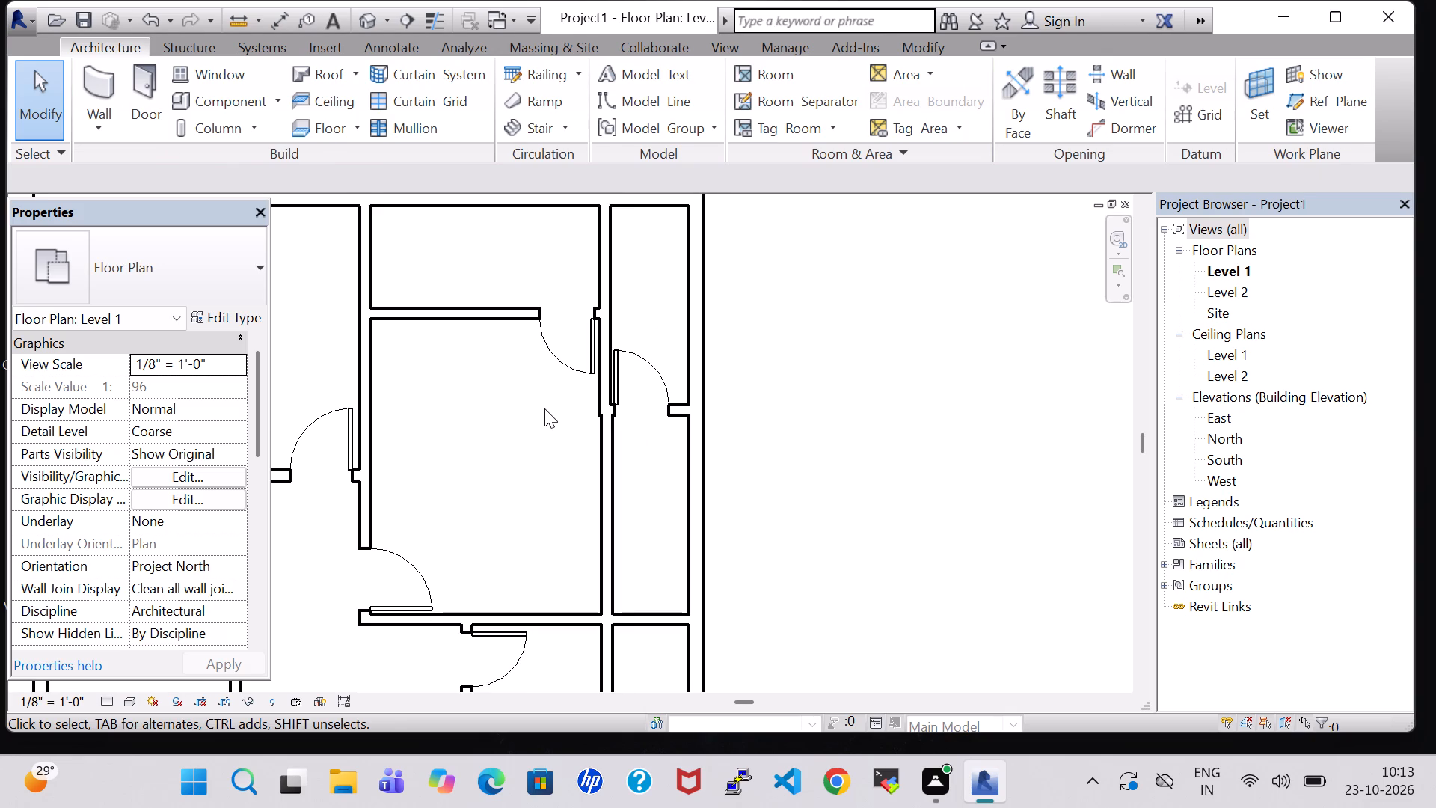
pyautogui.scroll(-4, 544, 408)
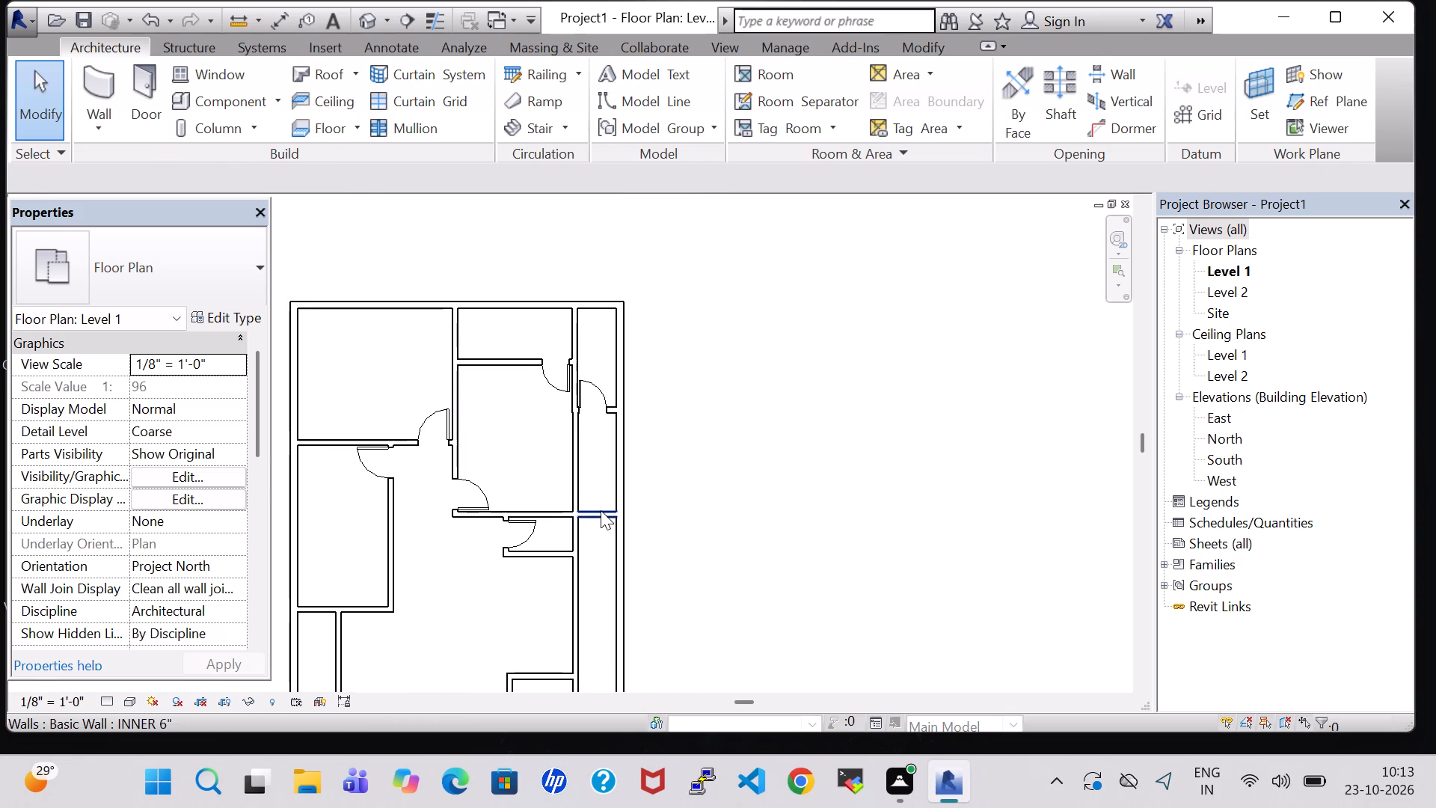
pyautogui.scroll(-2, 601, 510)
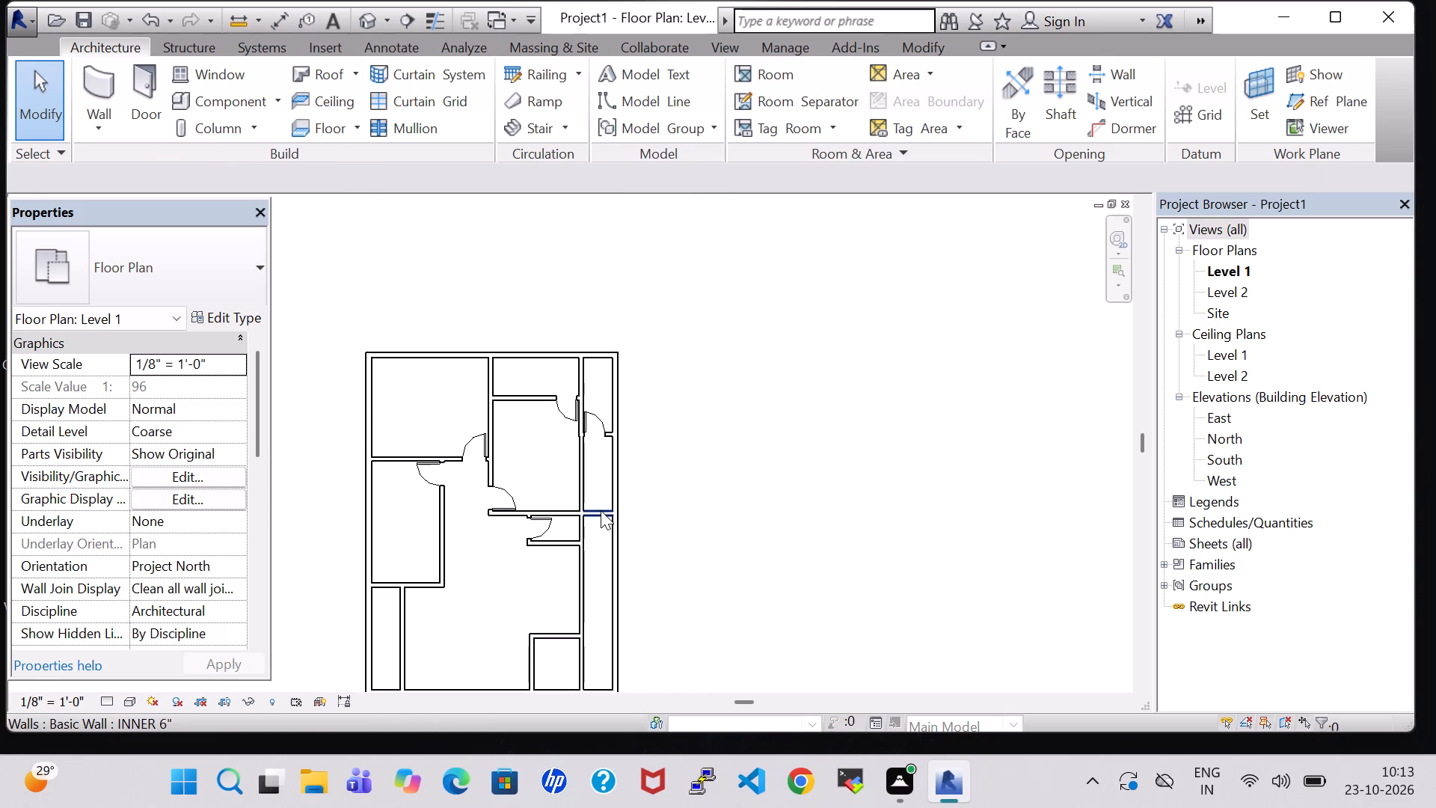
# Split the right-hand strip's long left wall where it meets the bottom wall of the strip's second room.
pyautogui.click(601, 510)
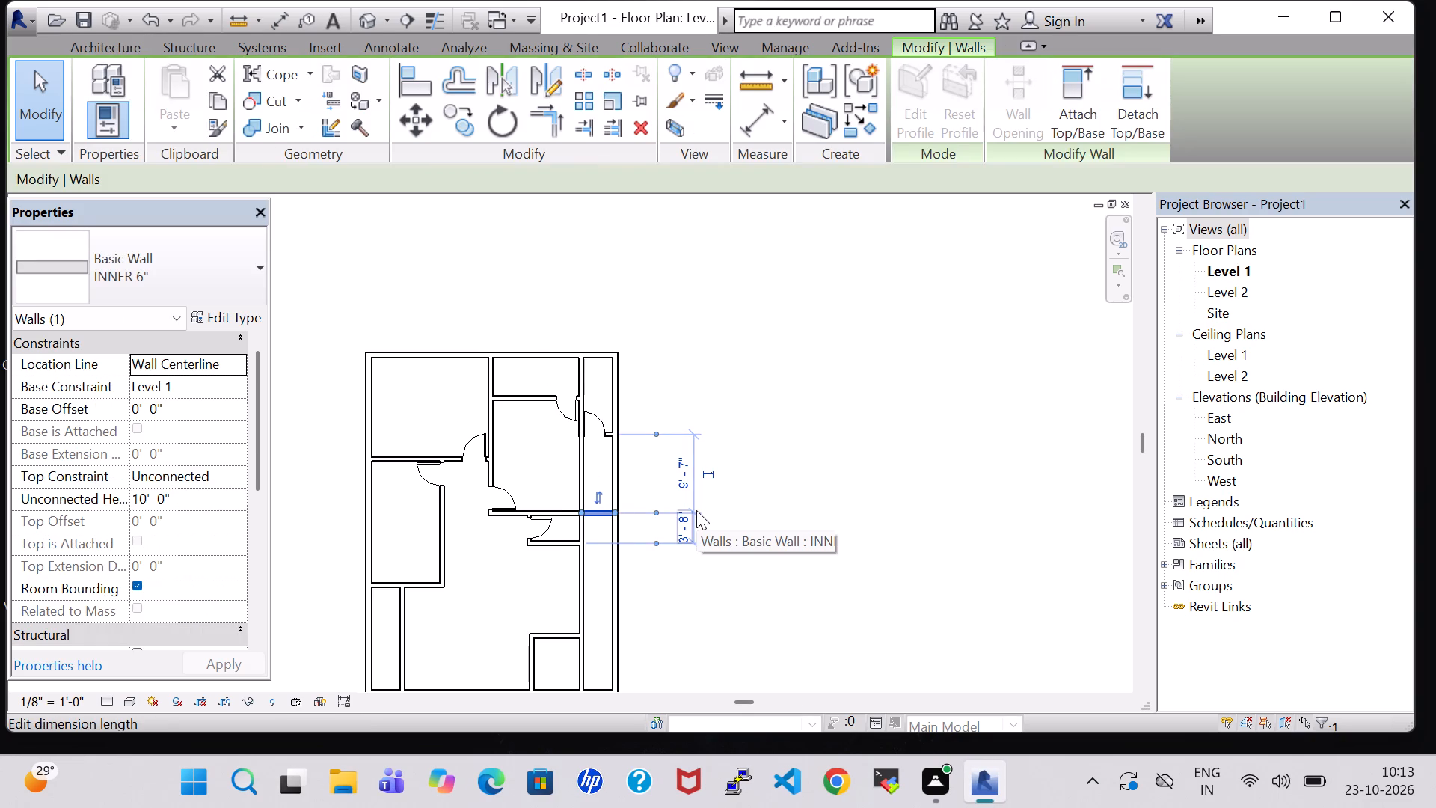
pyautogui.click(906, 349)
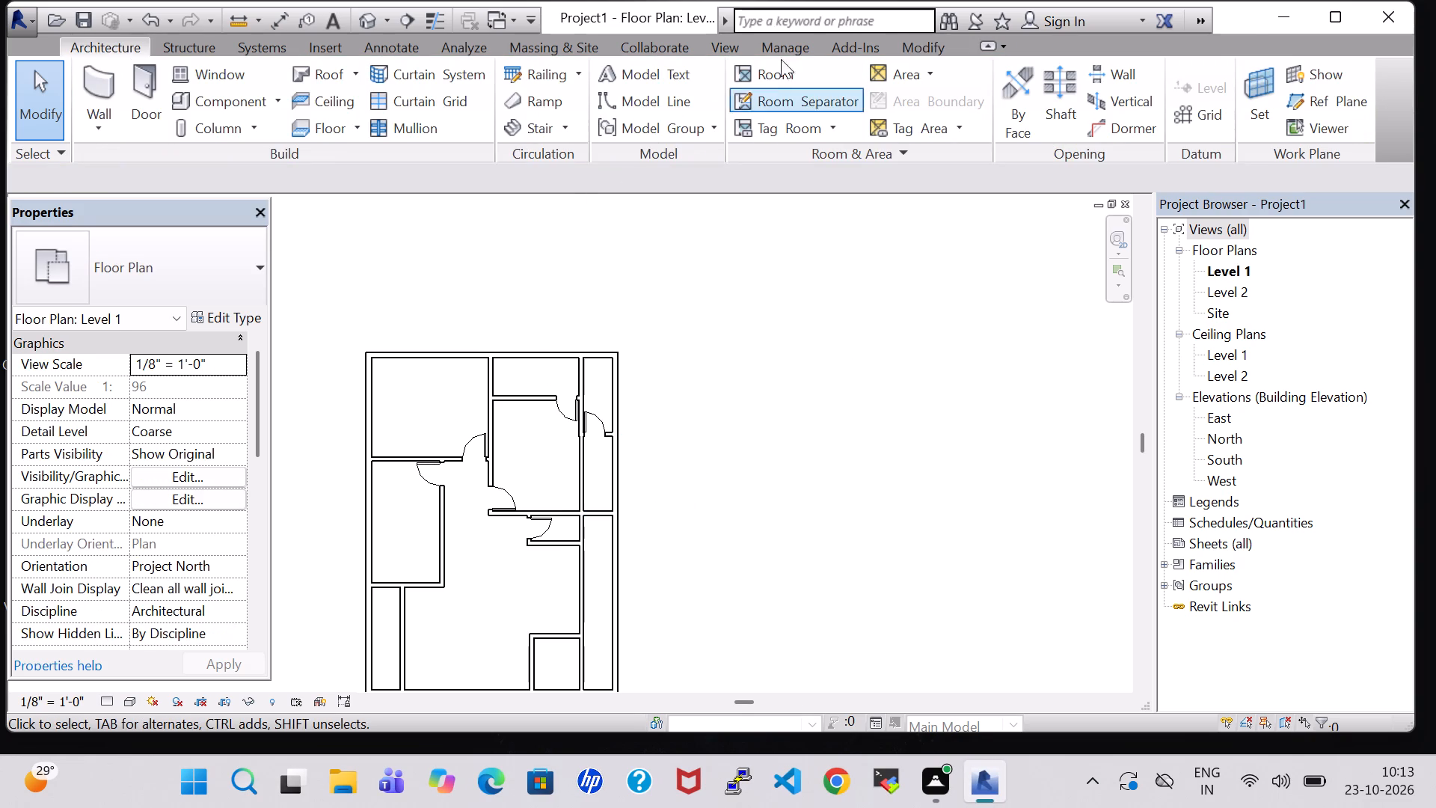
pyautogui.click(937, 52)
pyautogui.click(610, 77)
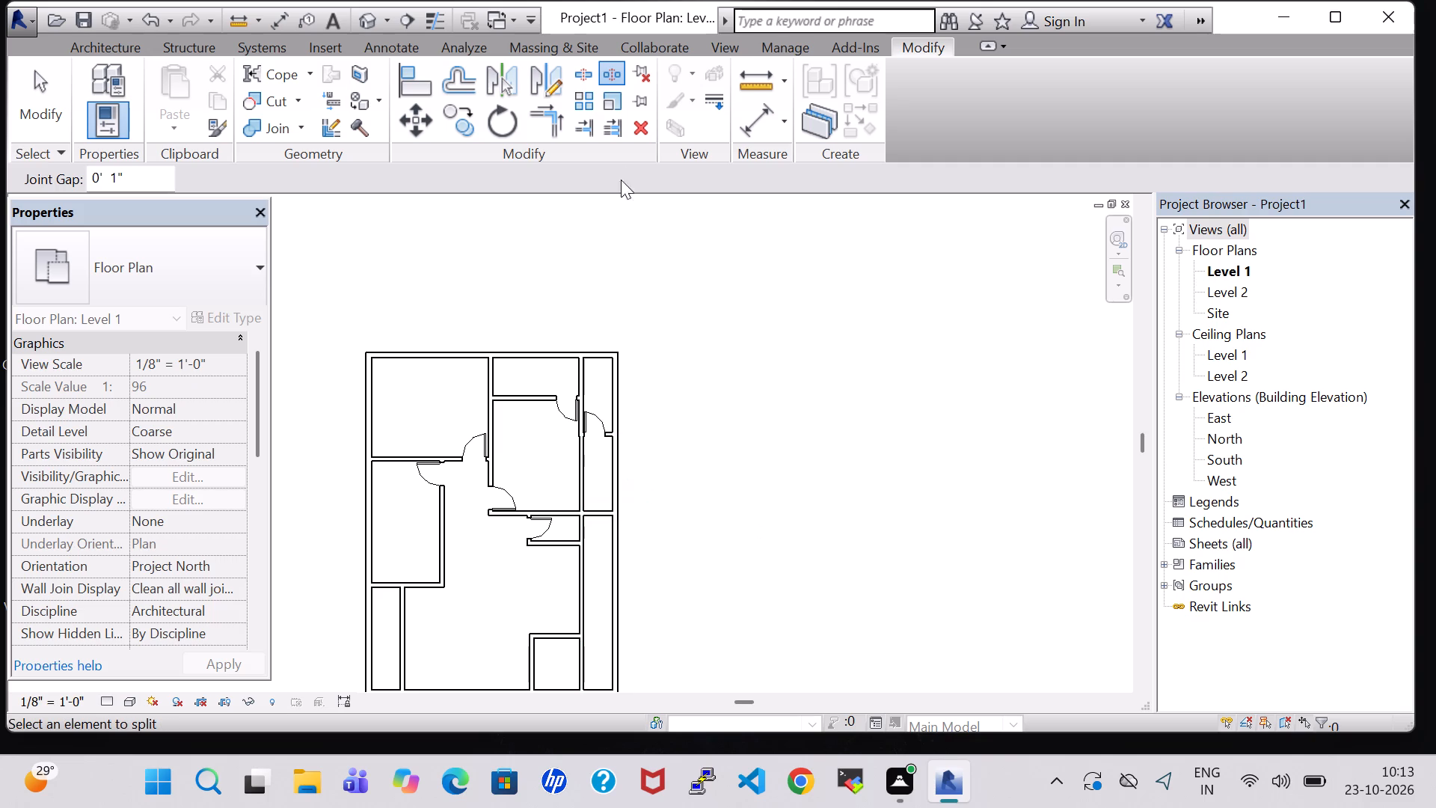
pyautogui.click(583, 77)
pyautogui.scroll(8, 580, 614)
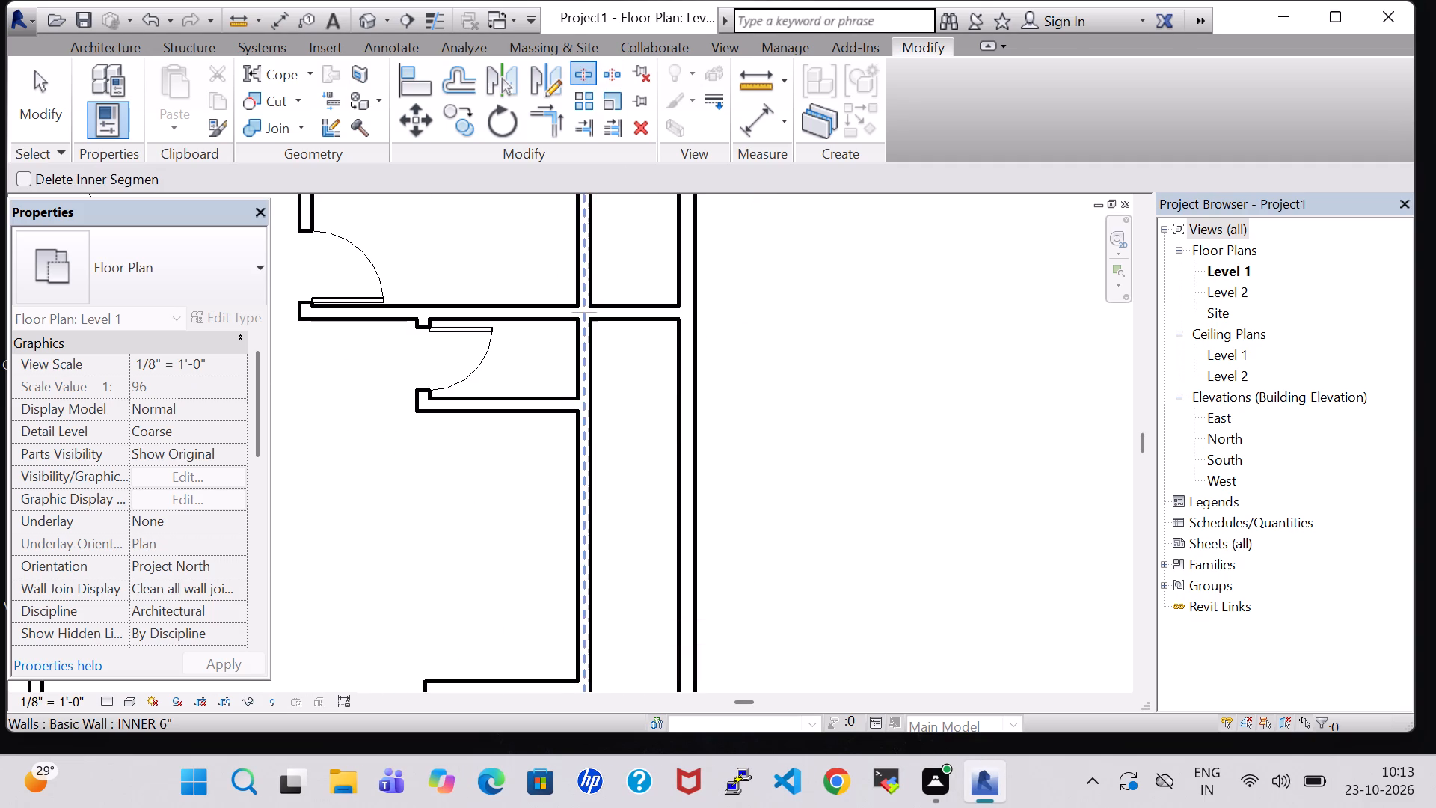
pyautogui.click(584, 312)
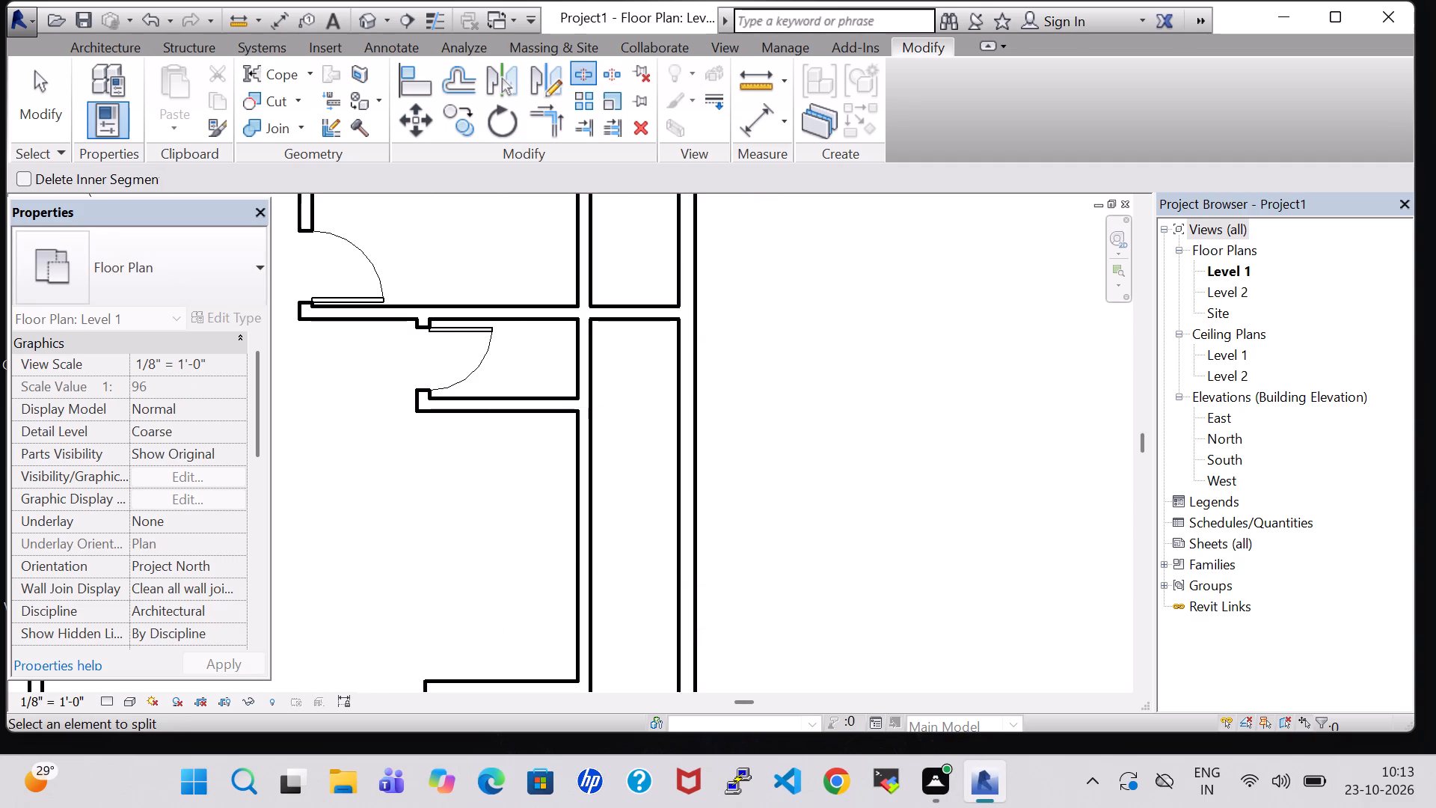
pyautogui.press('Escape')
pyautogui.press('Escape')
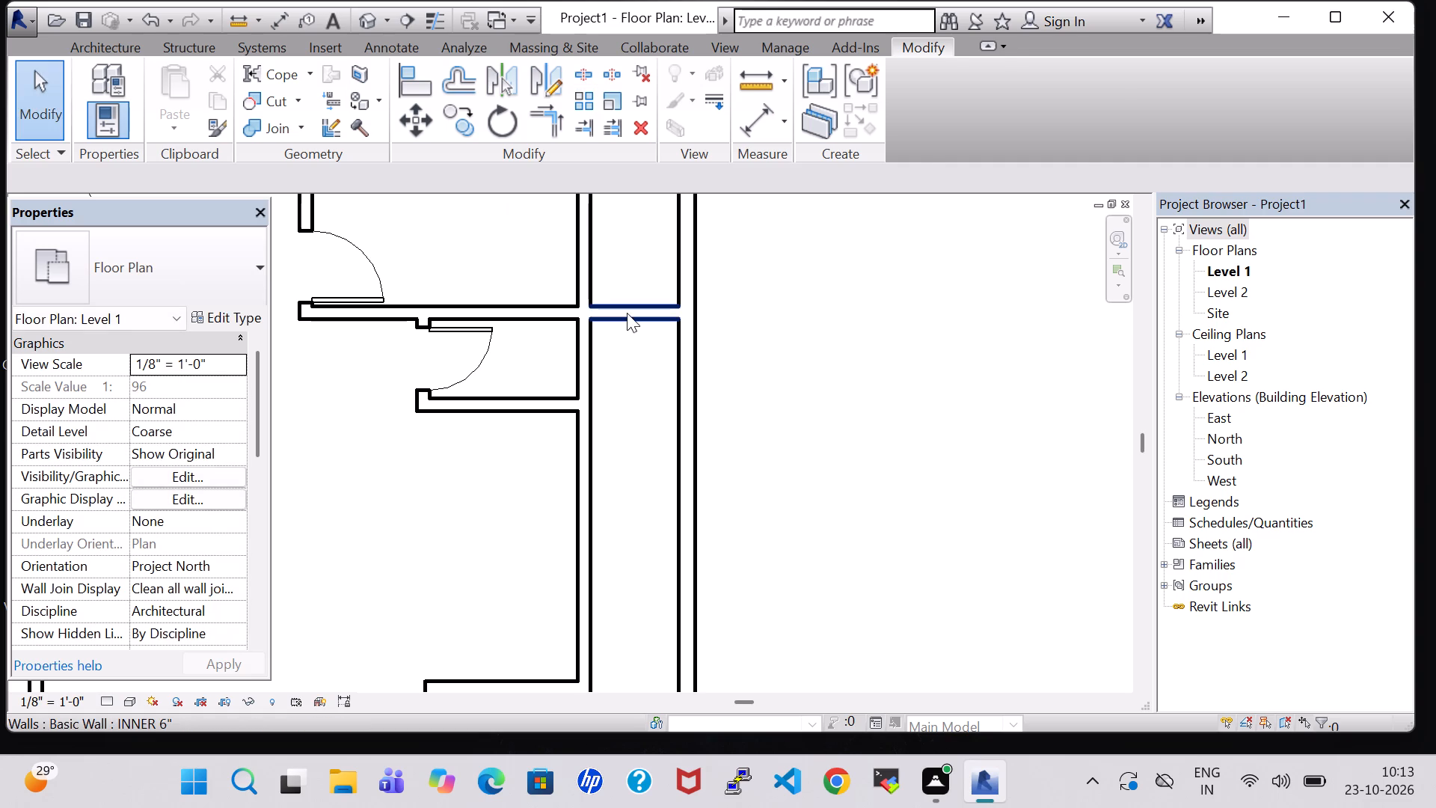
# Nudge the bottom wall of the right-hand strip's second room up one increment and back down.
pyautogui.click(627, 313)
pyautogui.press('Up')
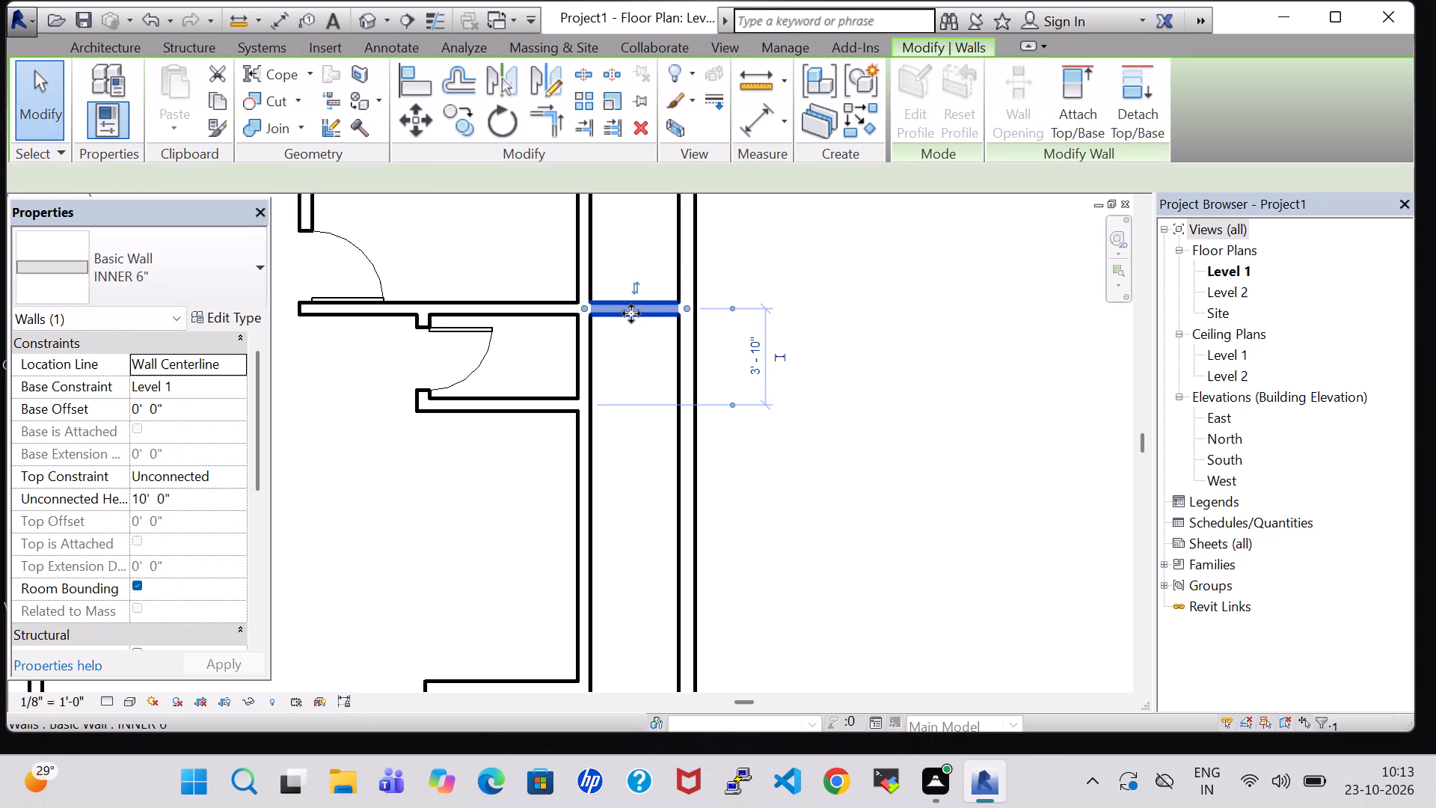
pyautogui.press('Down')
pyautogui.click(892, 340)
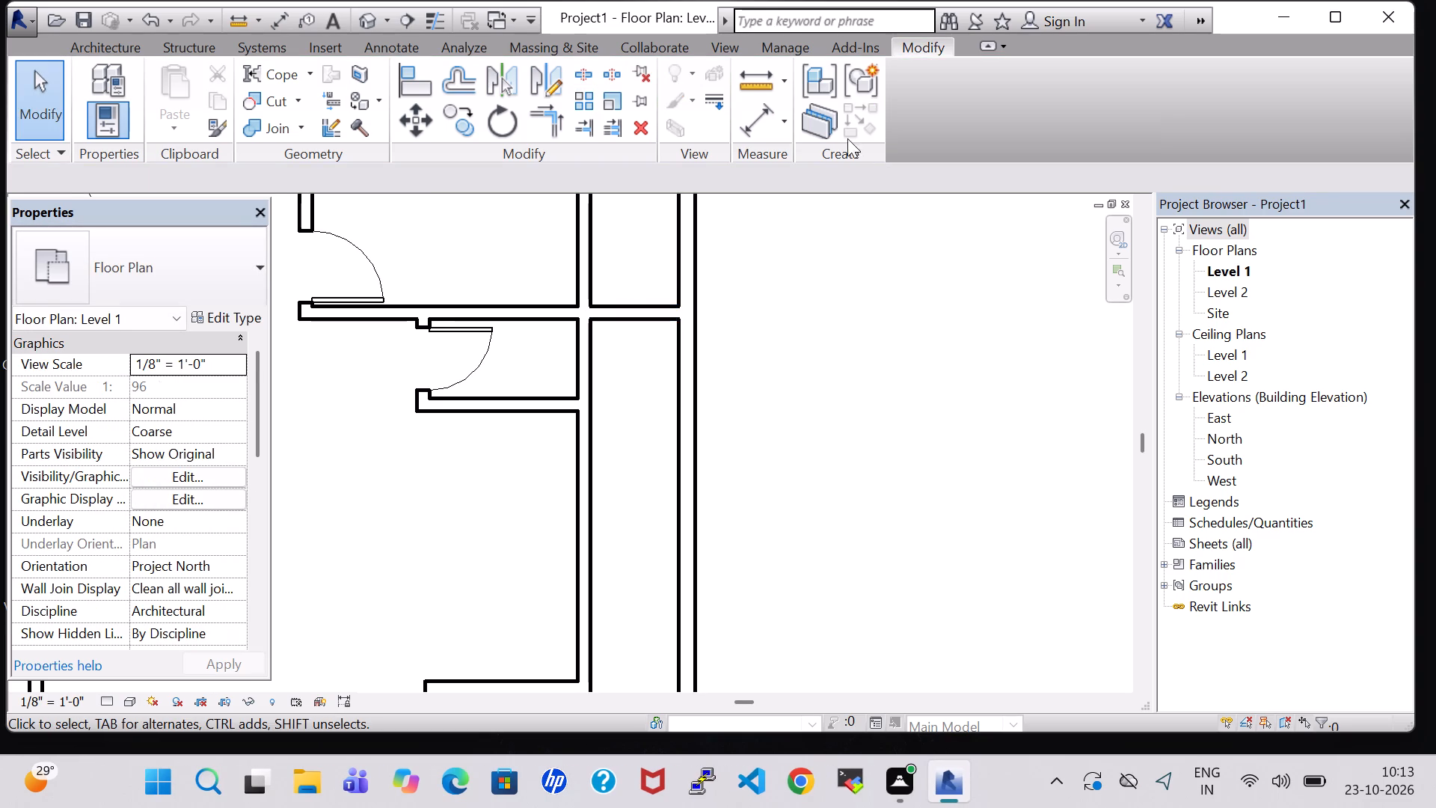
# Split with Gap the right-hand strip's second-room bottom wall beside the long left wall, unjoin the elements, and delete the leftover stub.
pyautogui.click(604, 82)
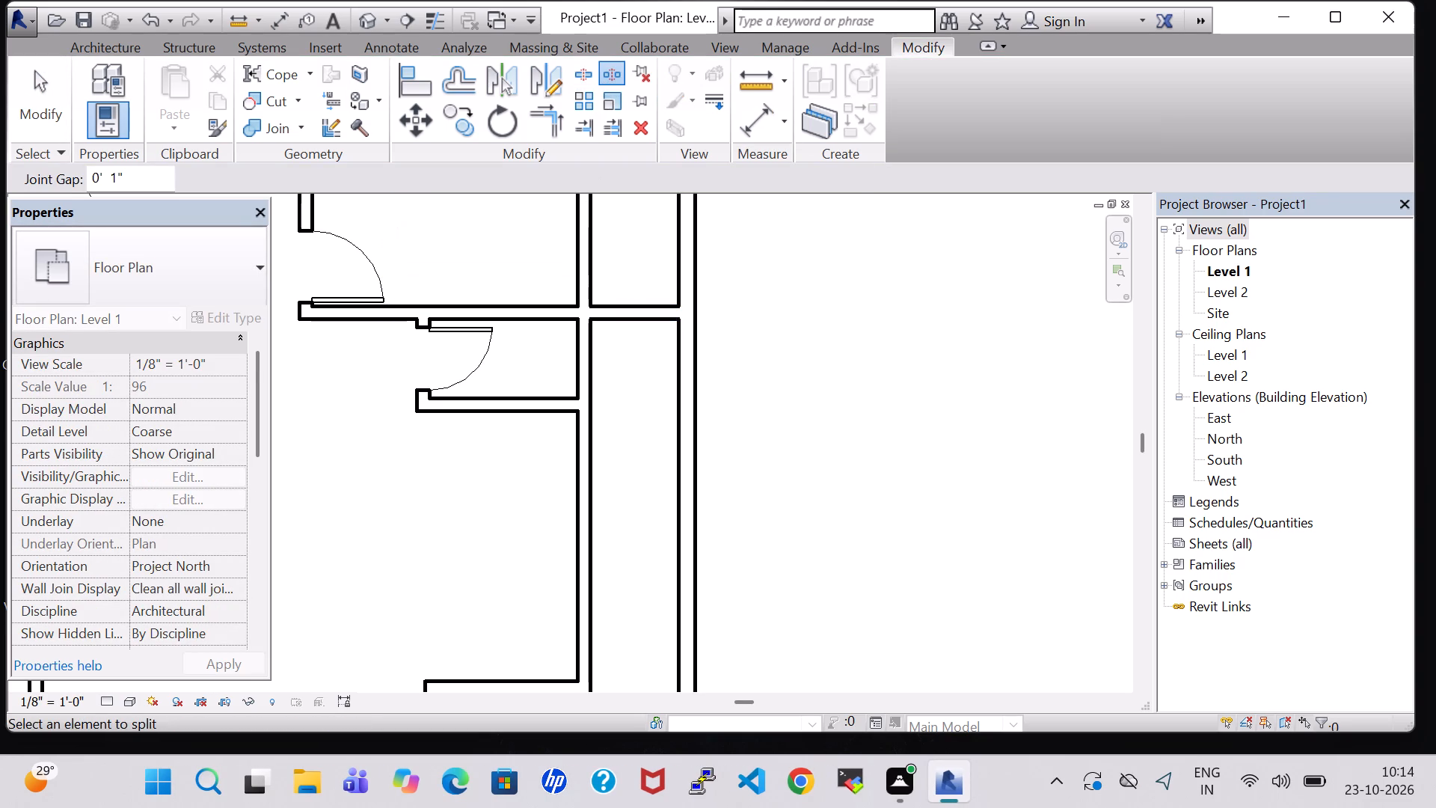
pyautogui.scroll(7, 585, 325)
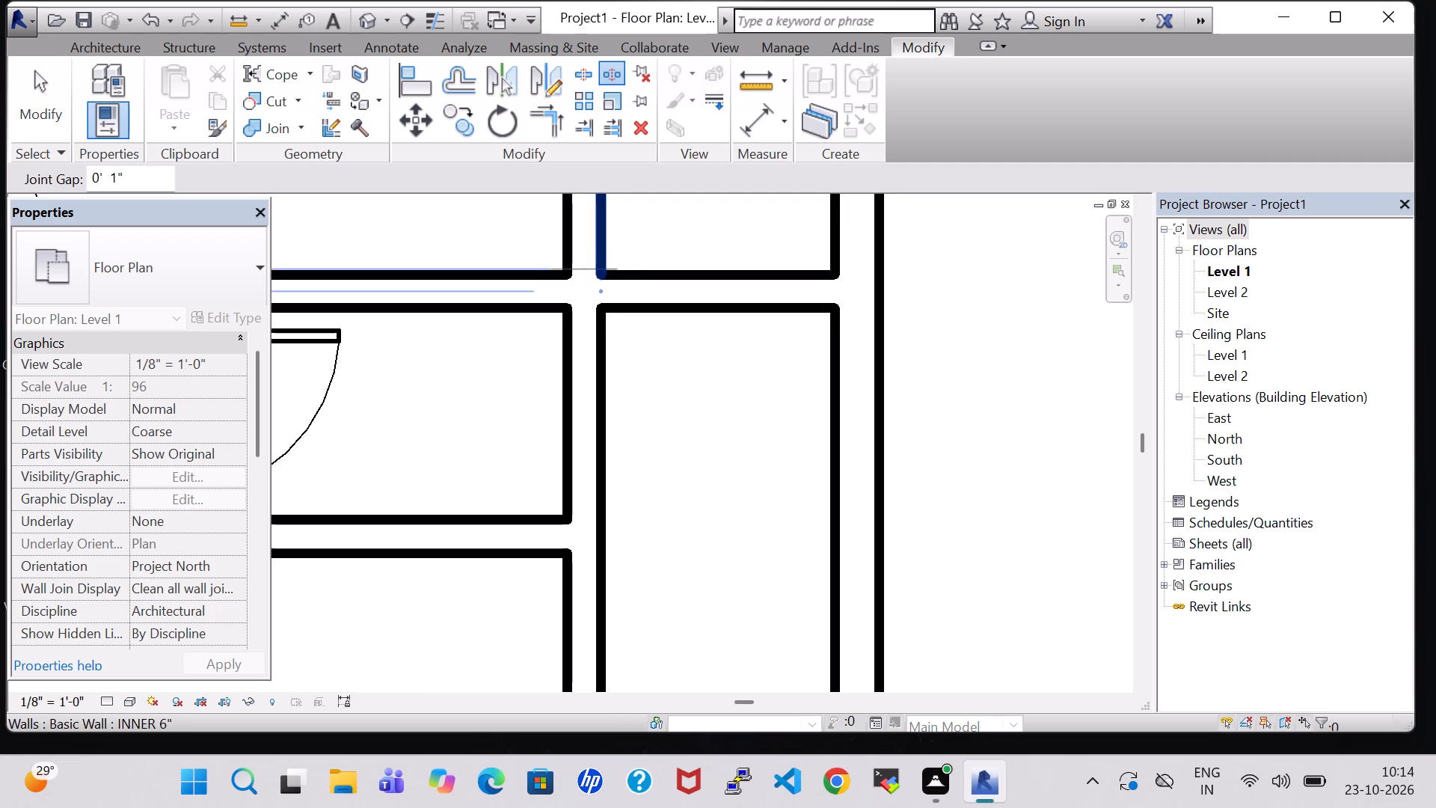
pyautogui.click(604, 286)
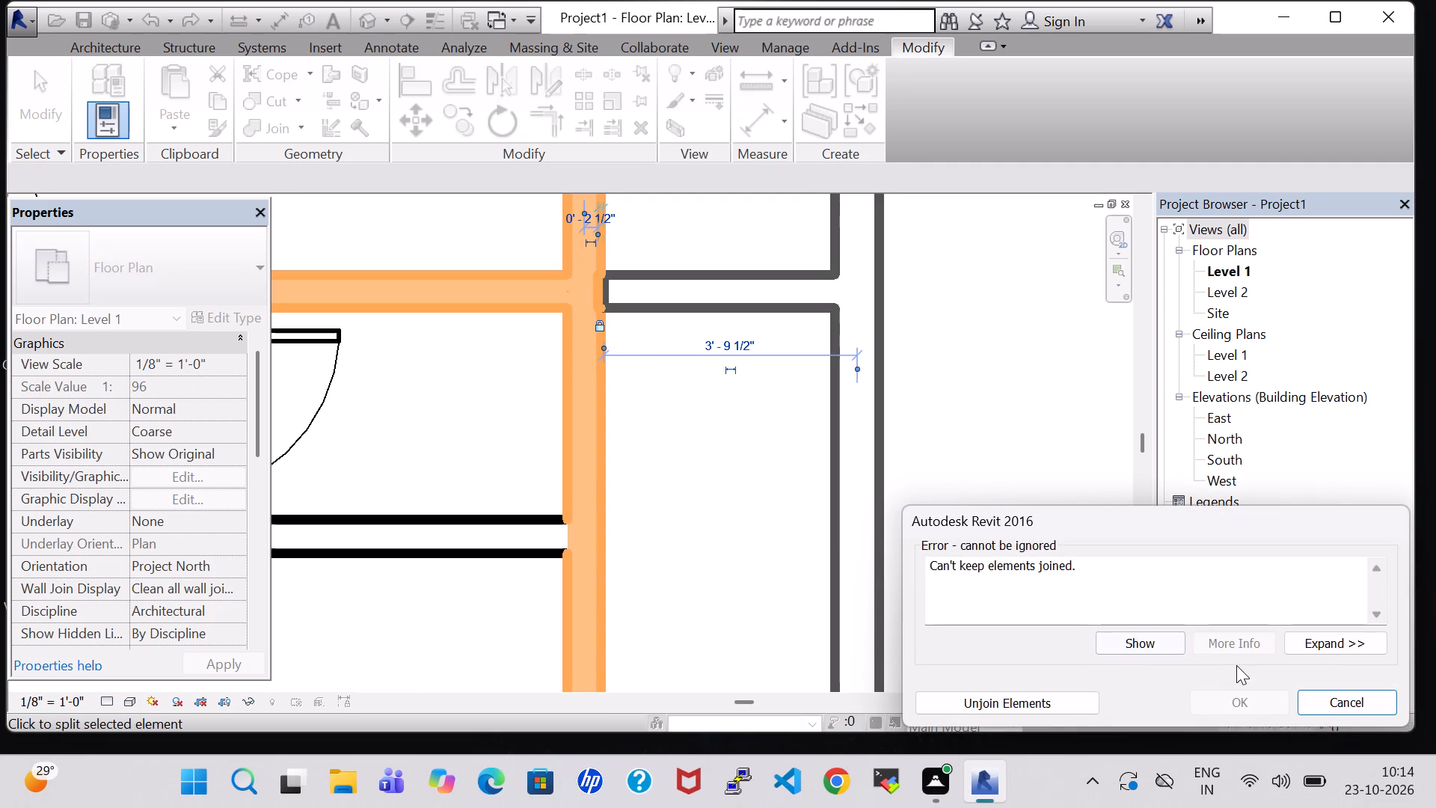
pyautogui.click(1066, 713)
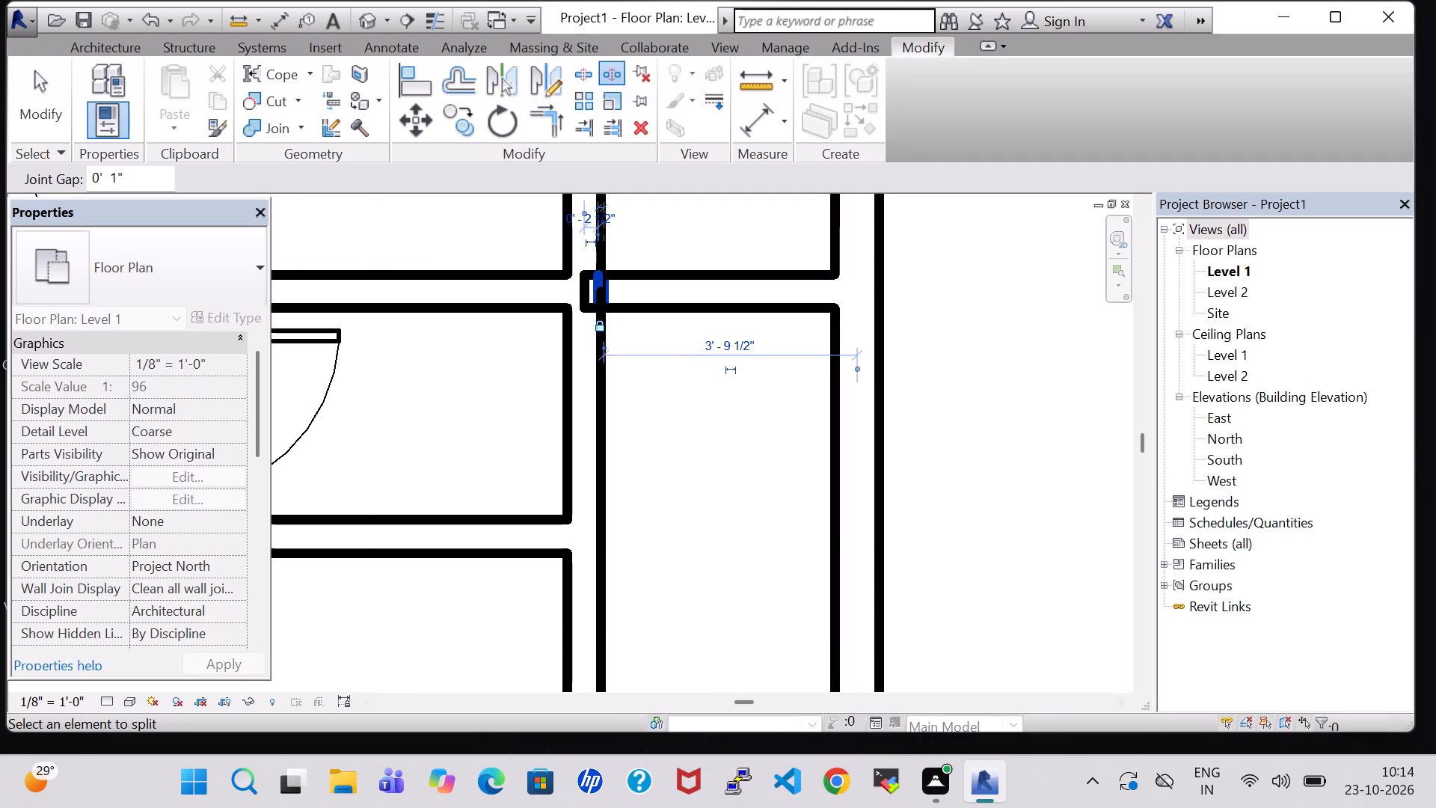
pyautogui.press('Escape')
pyautogui.press('Escape')
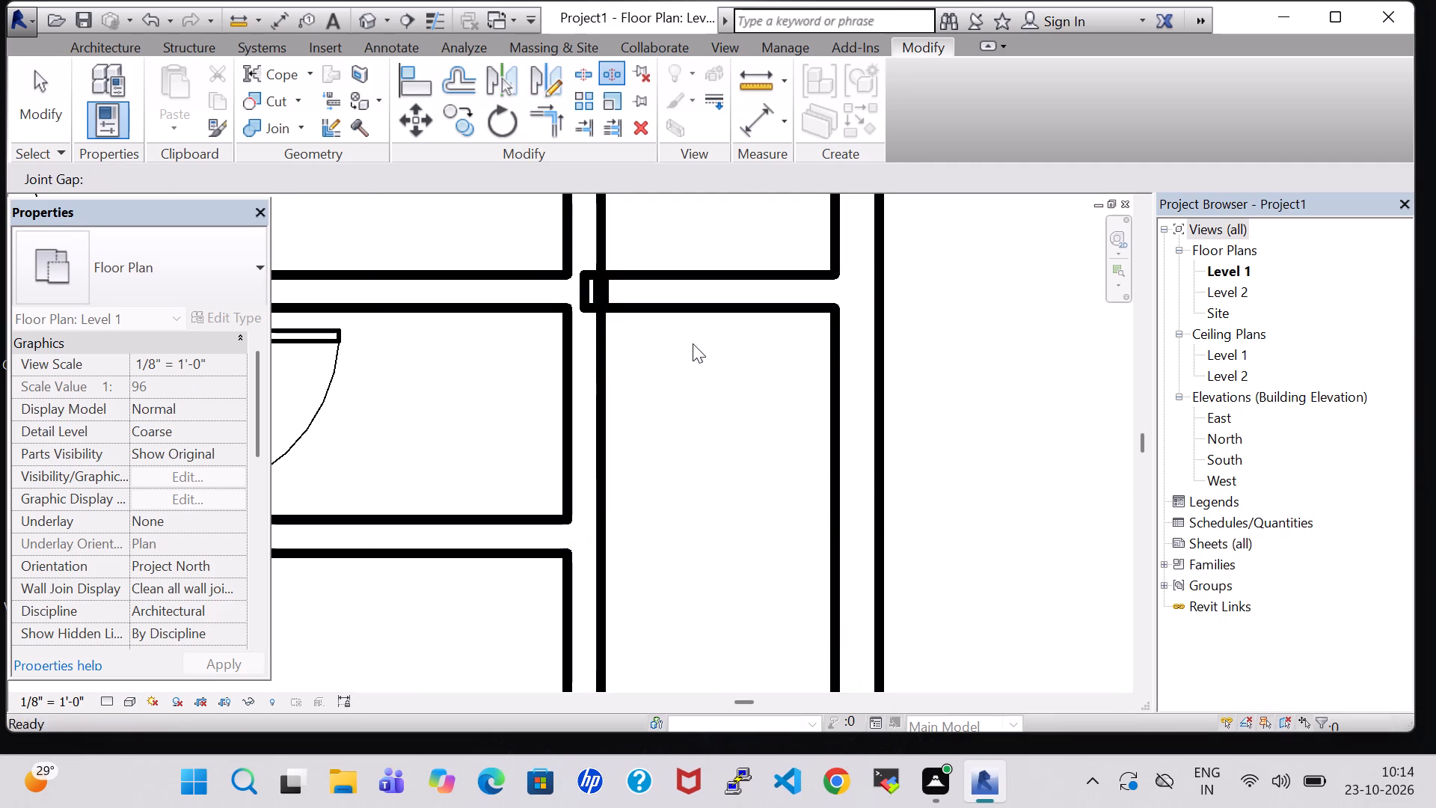
pyautogui.click(577, 299)
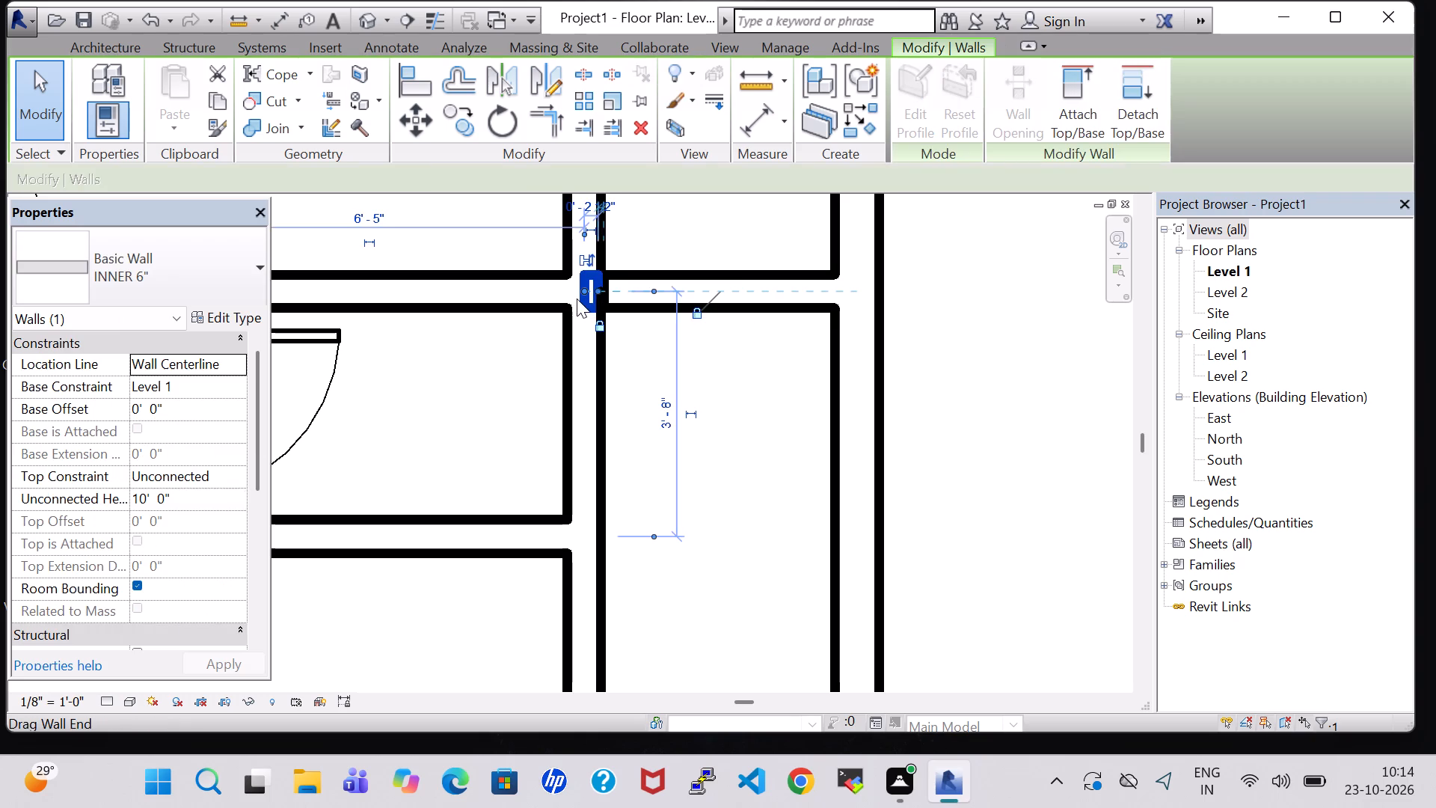
pyautogui.press('Delete')
# Nudge the bottom wall of the strip's second room upward until it lies 3' 7" below the strip's door wall.
pyautogui.click(651, 307)
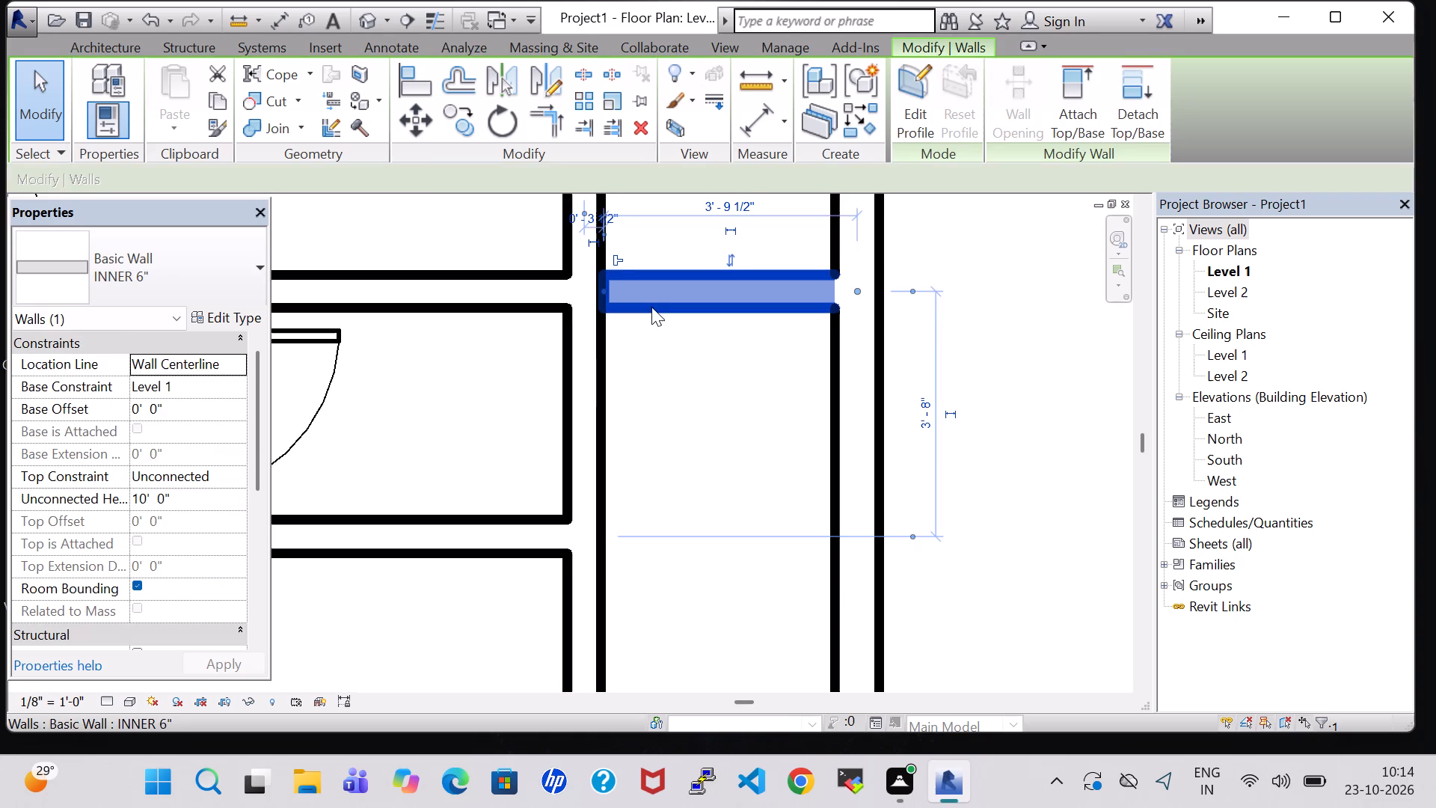
pyautogui.press('Up')
pyautogui.press('Up')
pyautogui.press('Up')
pyautogui.press('Up')
pyautogui.press('Up')
pyautogui.press('Up')
pyautogui.press('Up')
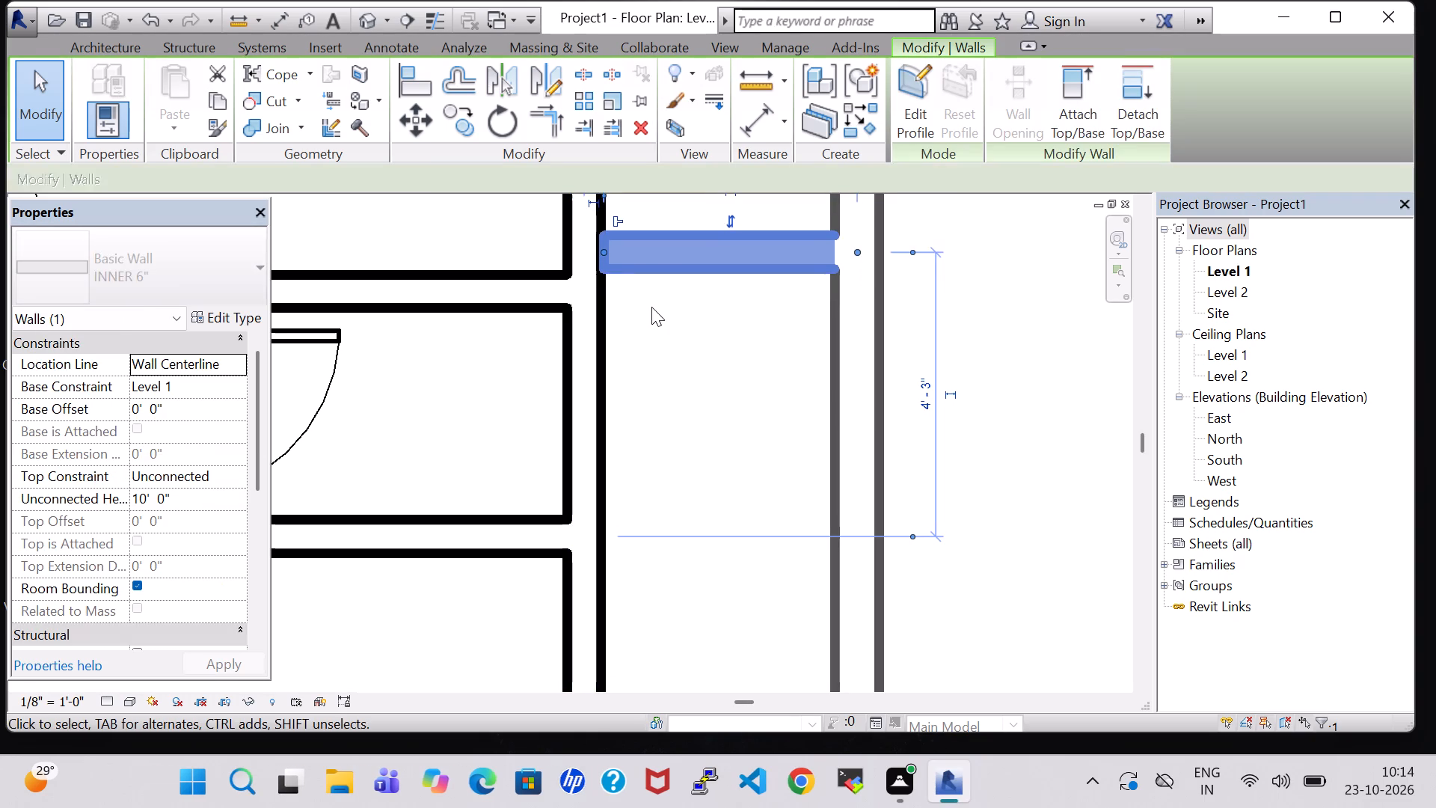
pyautogui.press('Up')
pyautogui.press('Up')
pyautogui.press('Up')
pyautogui.press('Up')
pyautogui.press('Up')
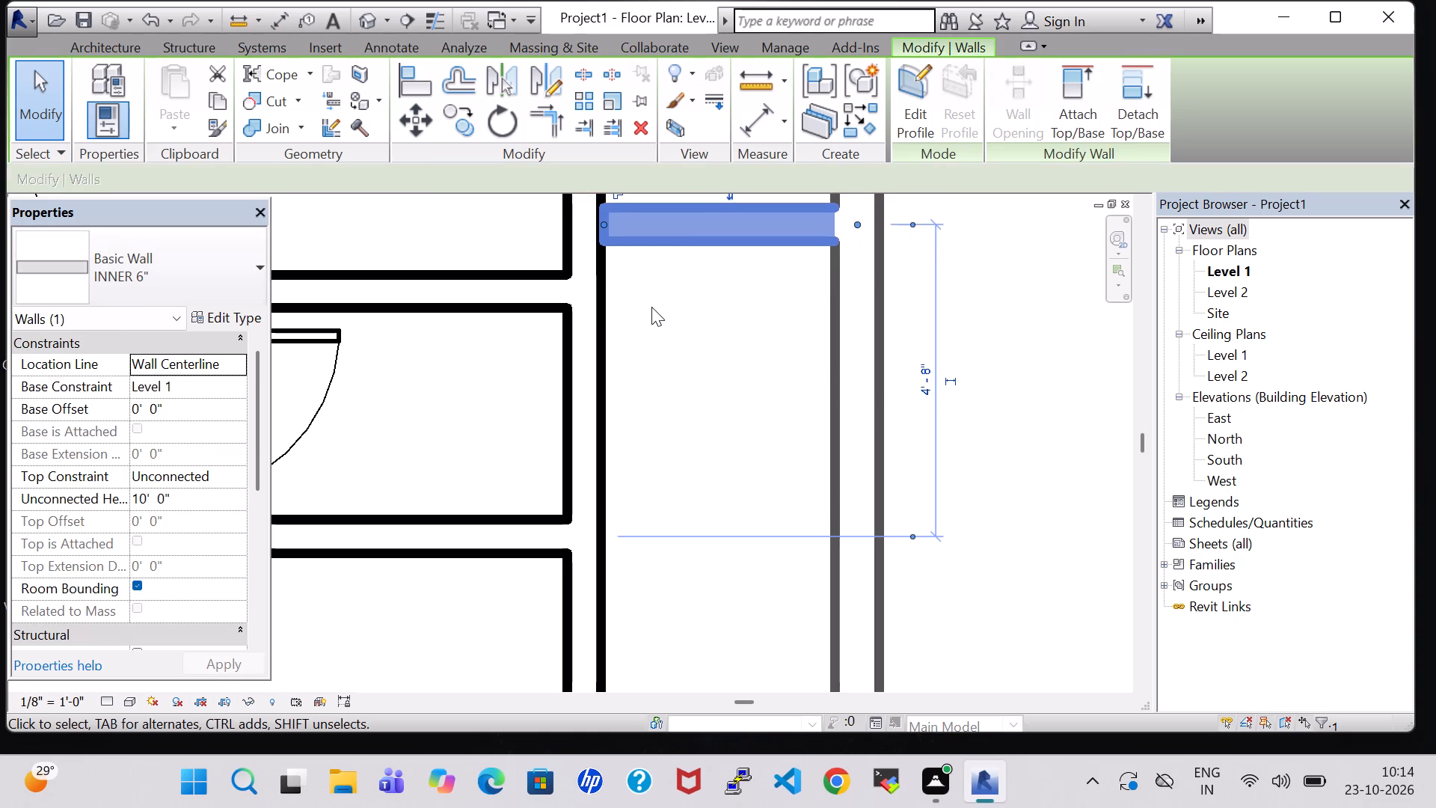
pyautogui.scroll(-6, 651, 308)
pyautogui.moveTo(651, 310); pyautogui.dragTo(661, 616, button='middle')
pyautogui.scroll(-1, 795, 498)
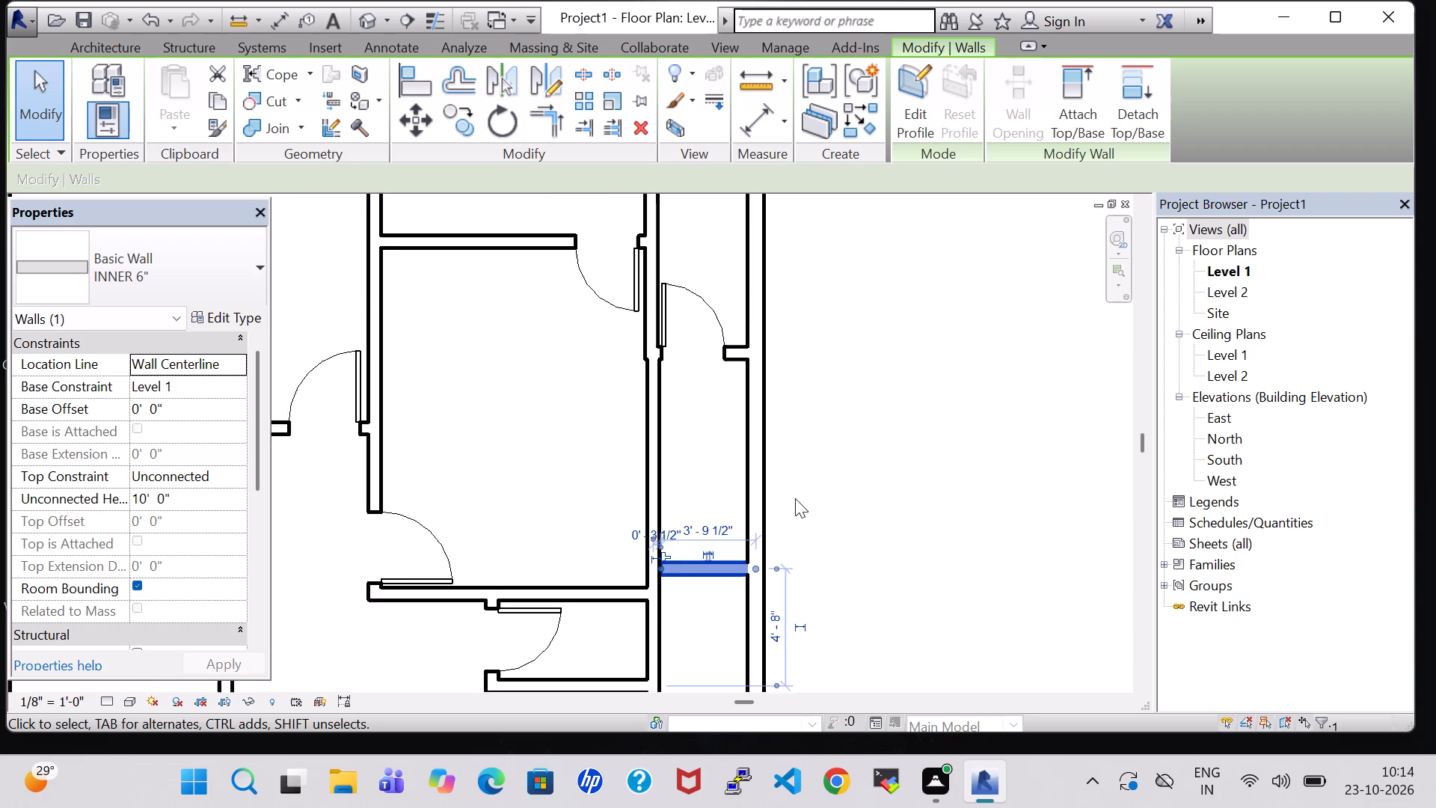
pyautogui.scroll(-1, 795, 498)
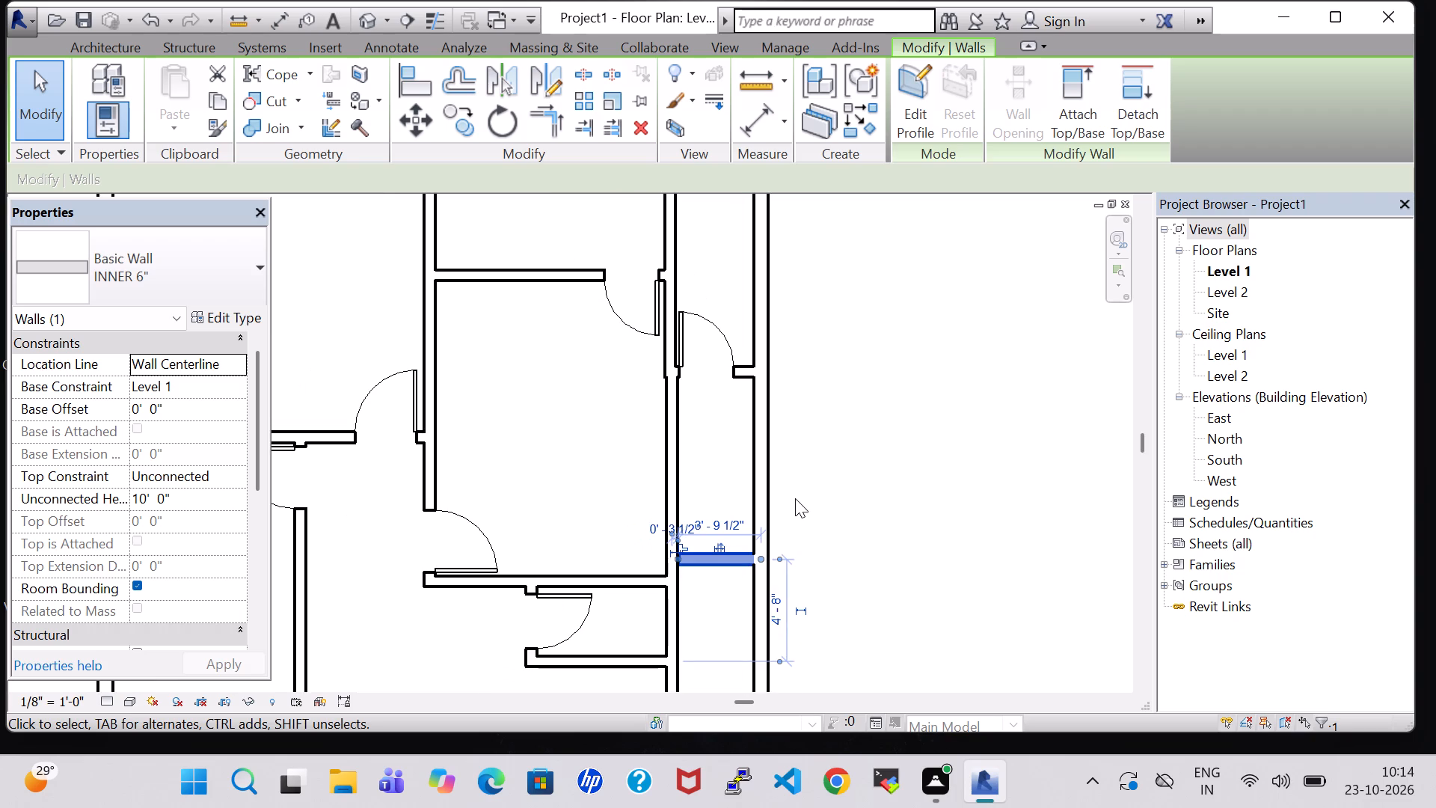
pyautogui.press('Up')
pyautogui.press('Up')
pyautogui.press('Up')
pyautogui.press('Up')
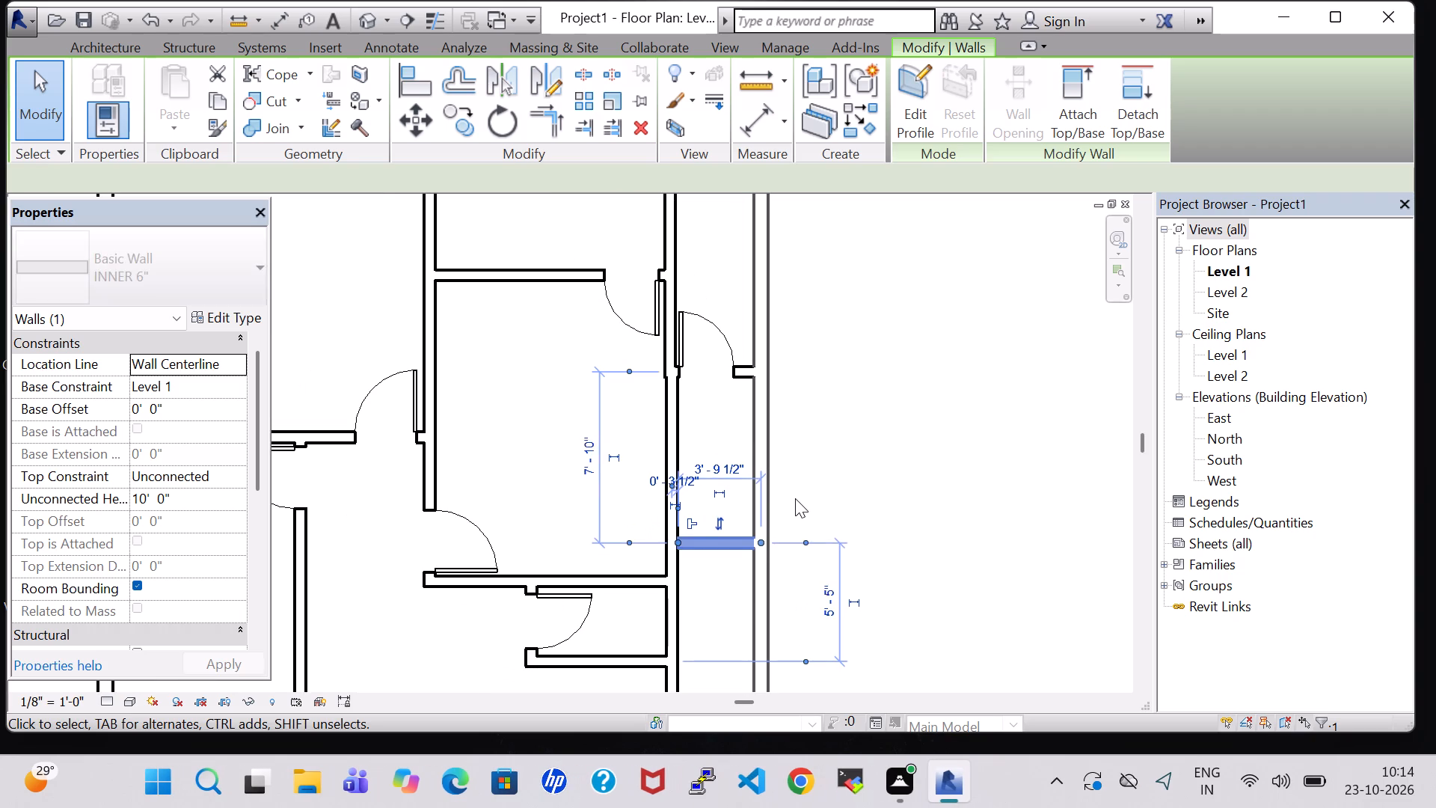
pyautogui.press('Up')
pyautogui.press('Up')
pyautogui.press('Up')
pyautogui.press('Up')
pyautogui.press('Up')
pyautogui.press('Up')
pyautogui.press('Up')
pyautogui.press('Up')
pyautogui.press('Up')
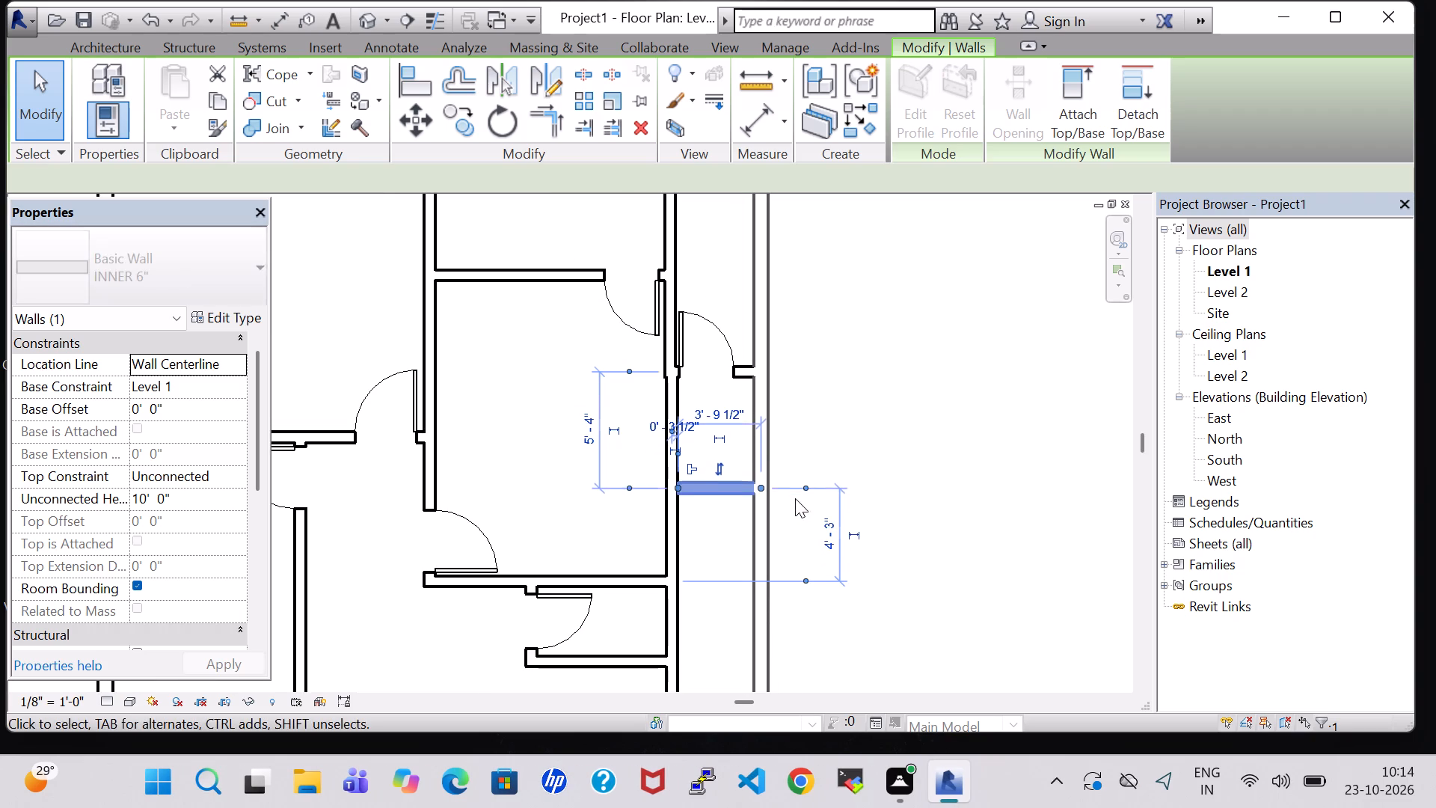
pyautogui.press('Up')
pyautogui.press('Up')
pyautogui.press('Up')
pyautogui.press('Up')
pyautogui.press('Up')
pyautogui.press('Up')
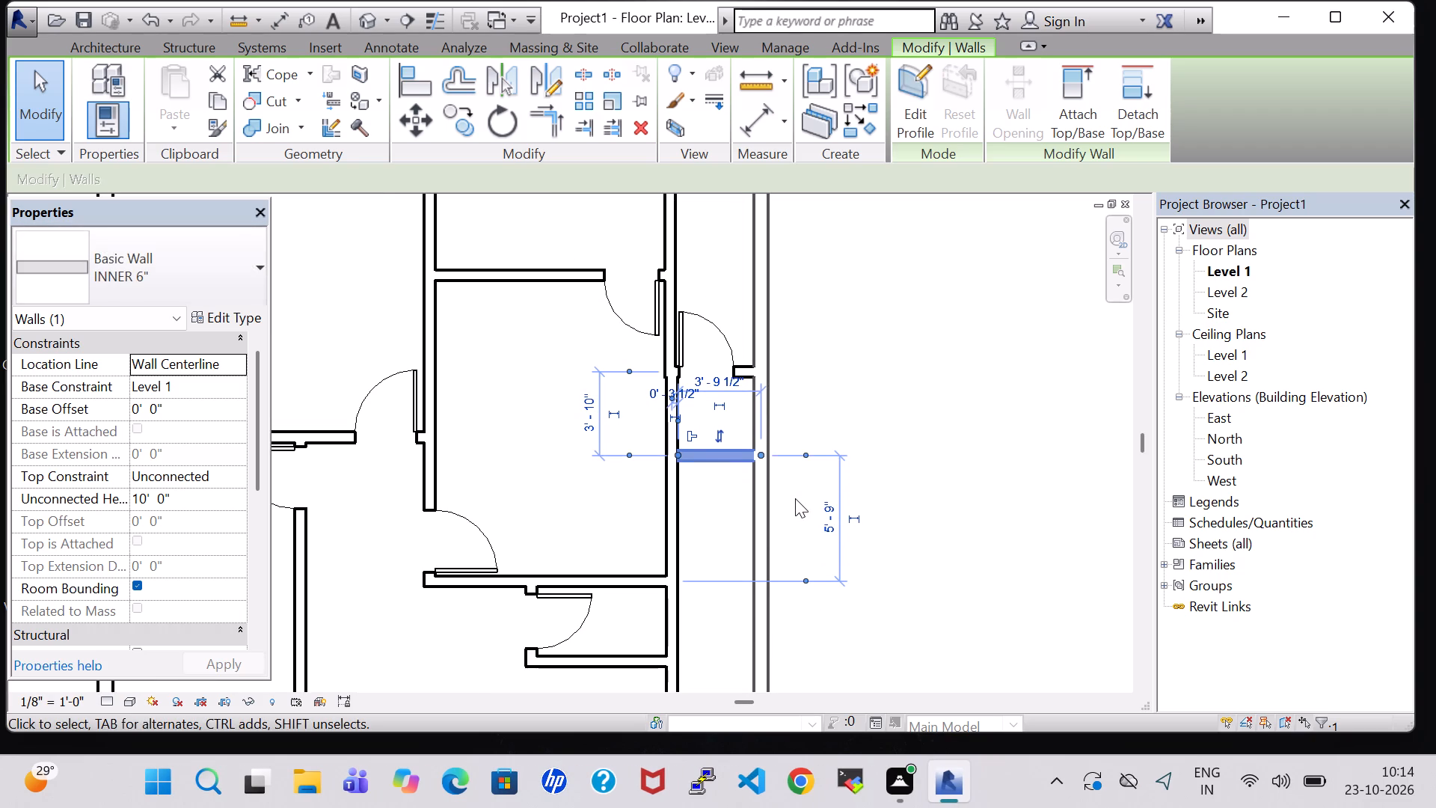
pyautogui.press('Up')
pyautogui.press('Up')
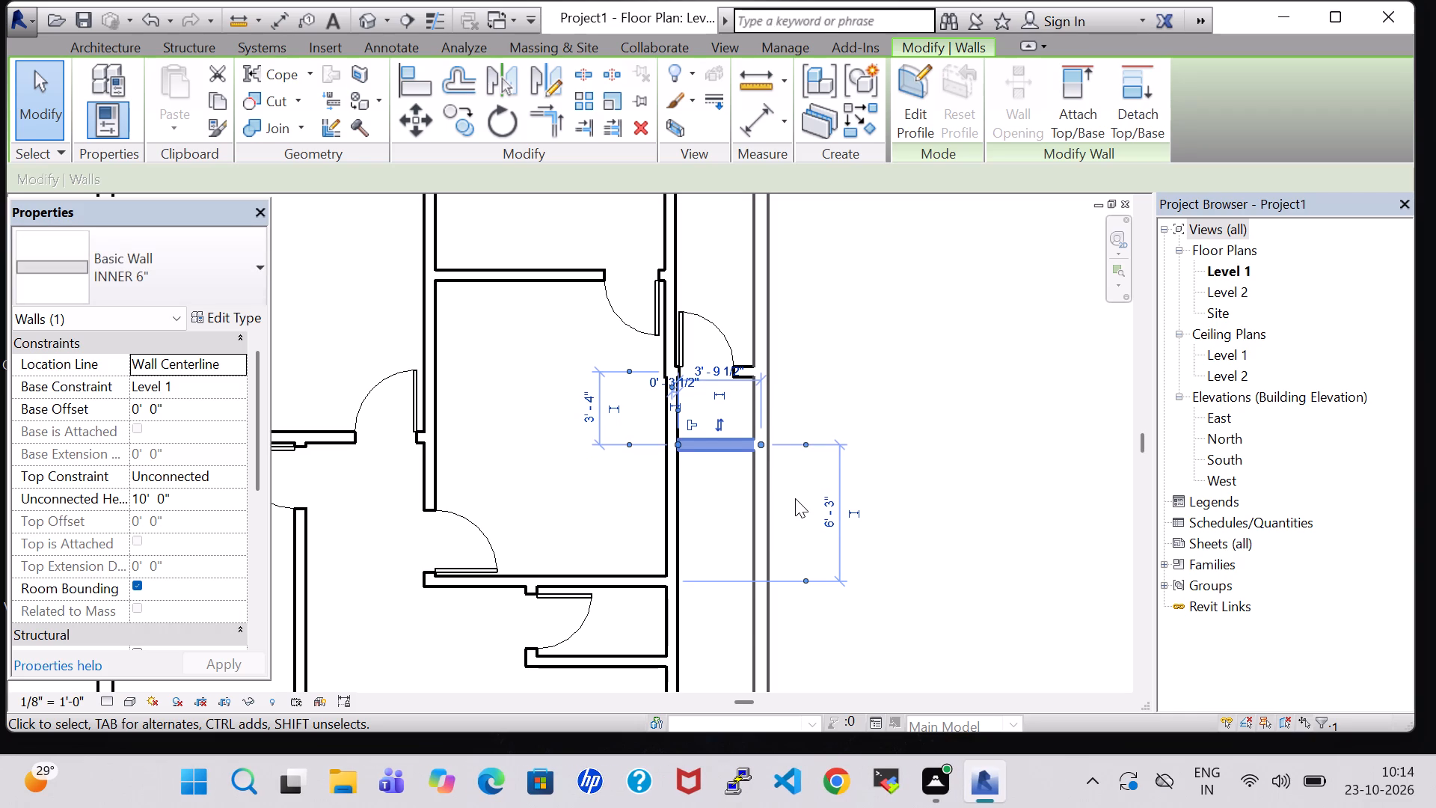
pyautogui.press('Up')
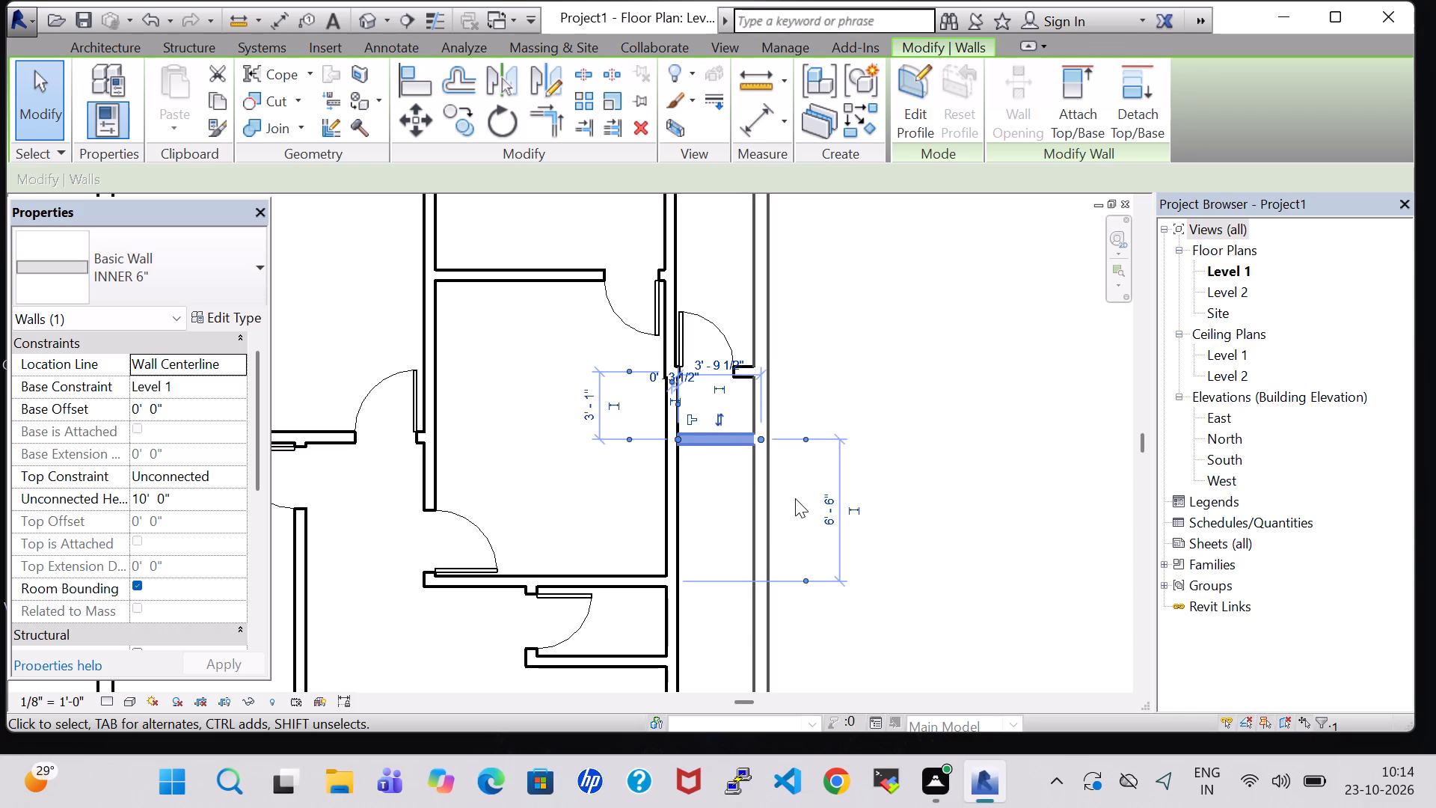
pyautogui.press('Down')
pyautogui.press('Down')
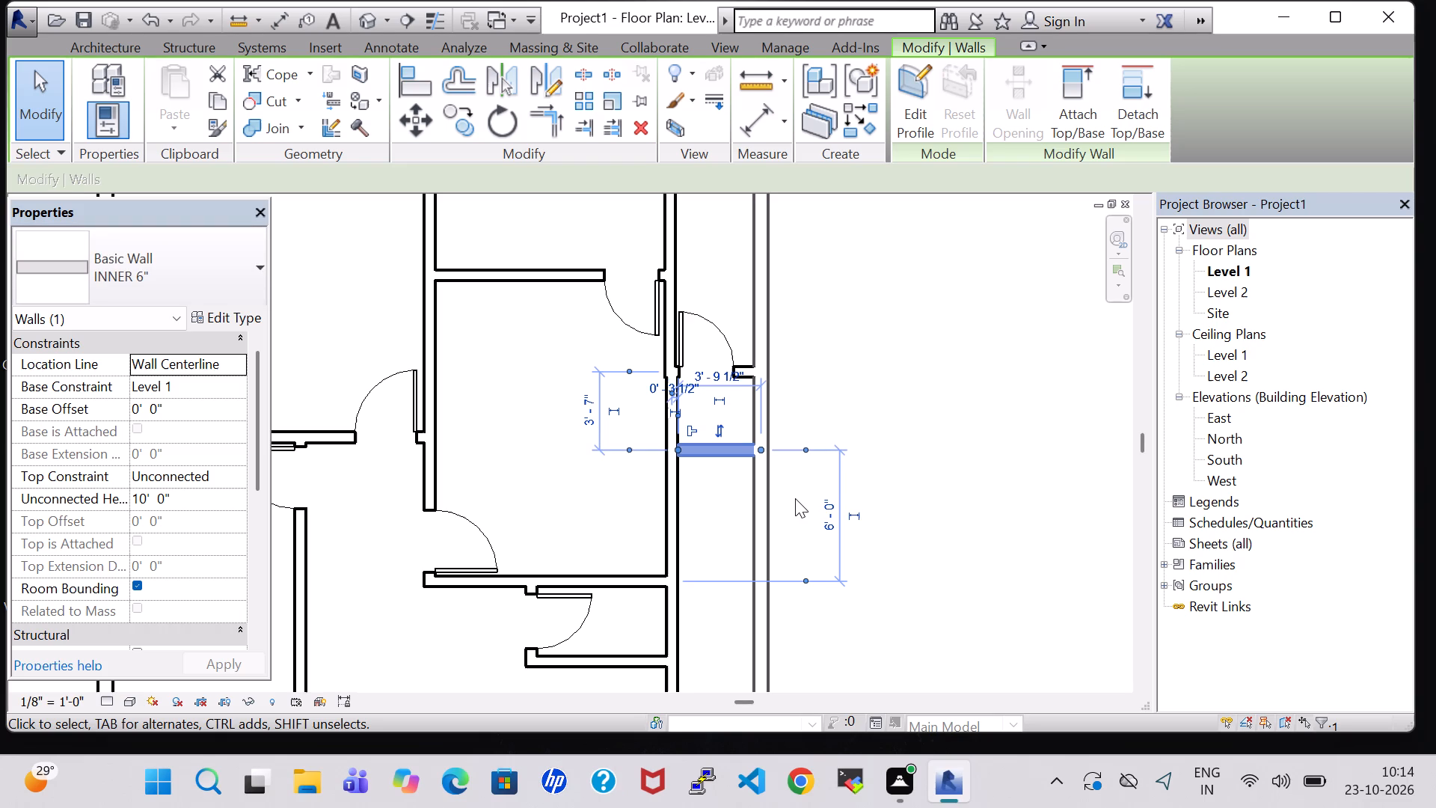
pyautogui.click(979, 374)
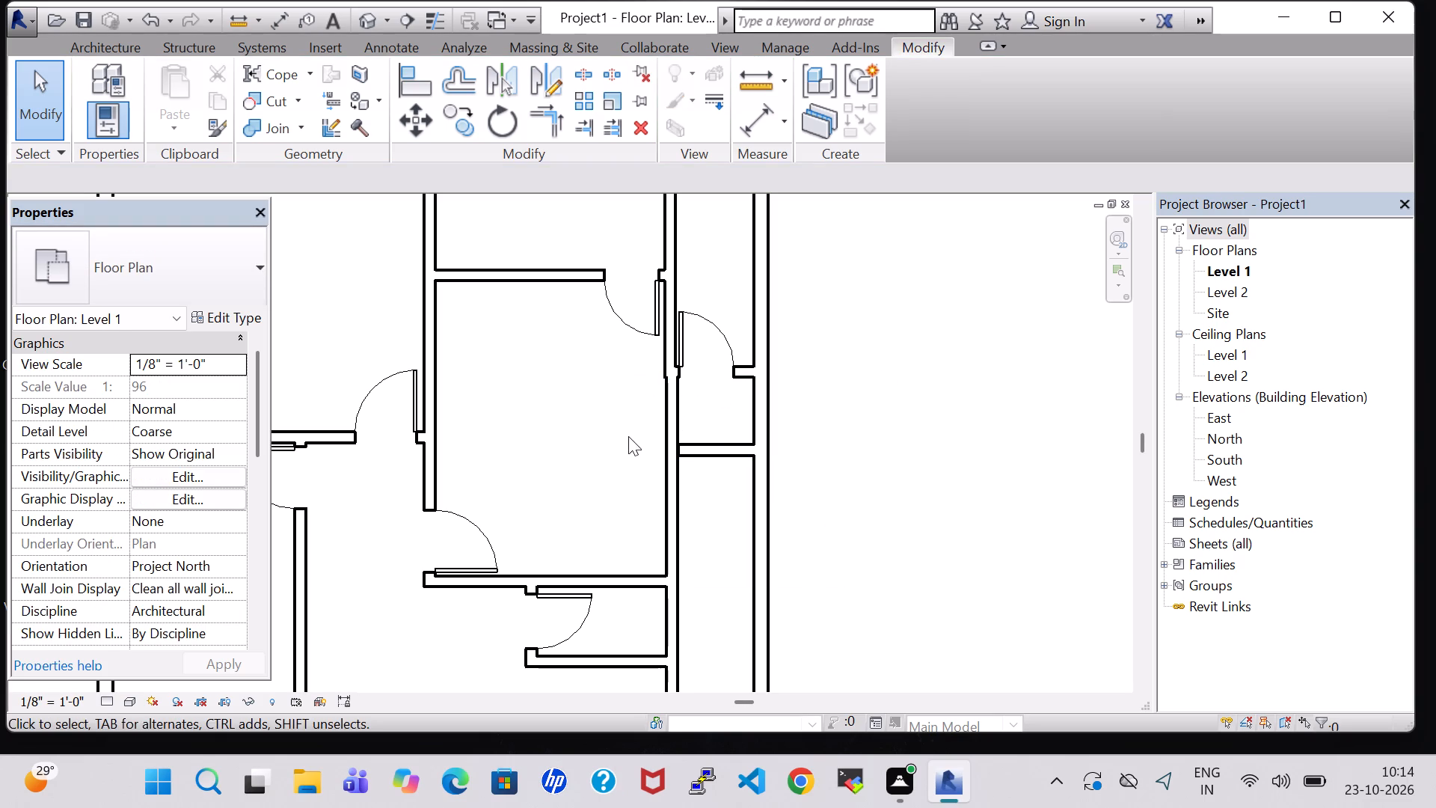
# Split with Gap the strip's left wall at the door wall and at the cross wall below it, and delete the segment between.
pyautogui.click(607, 74)
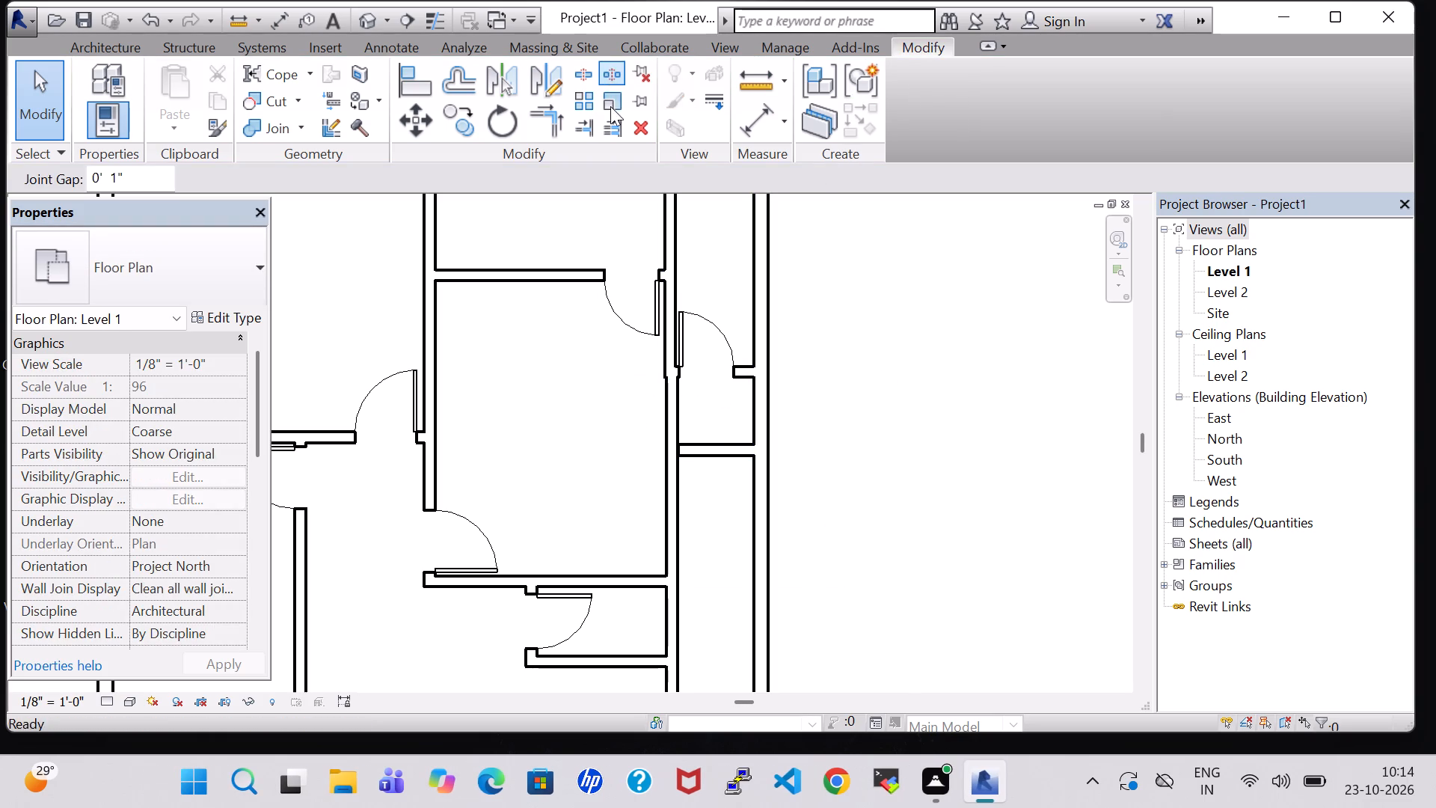
pyautogui.click(681, 379)
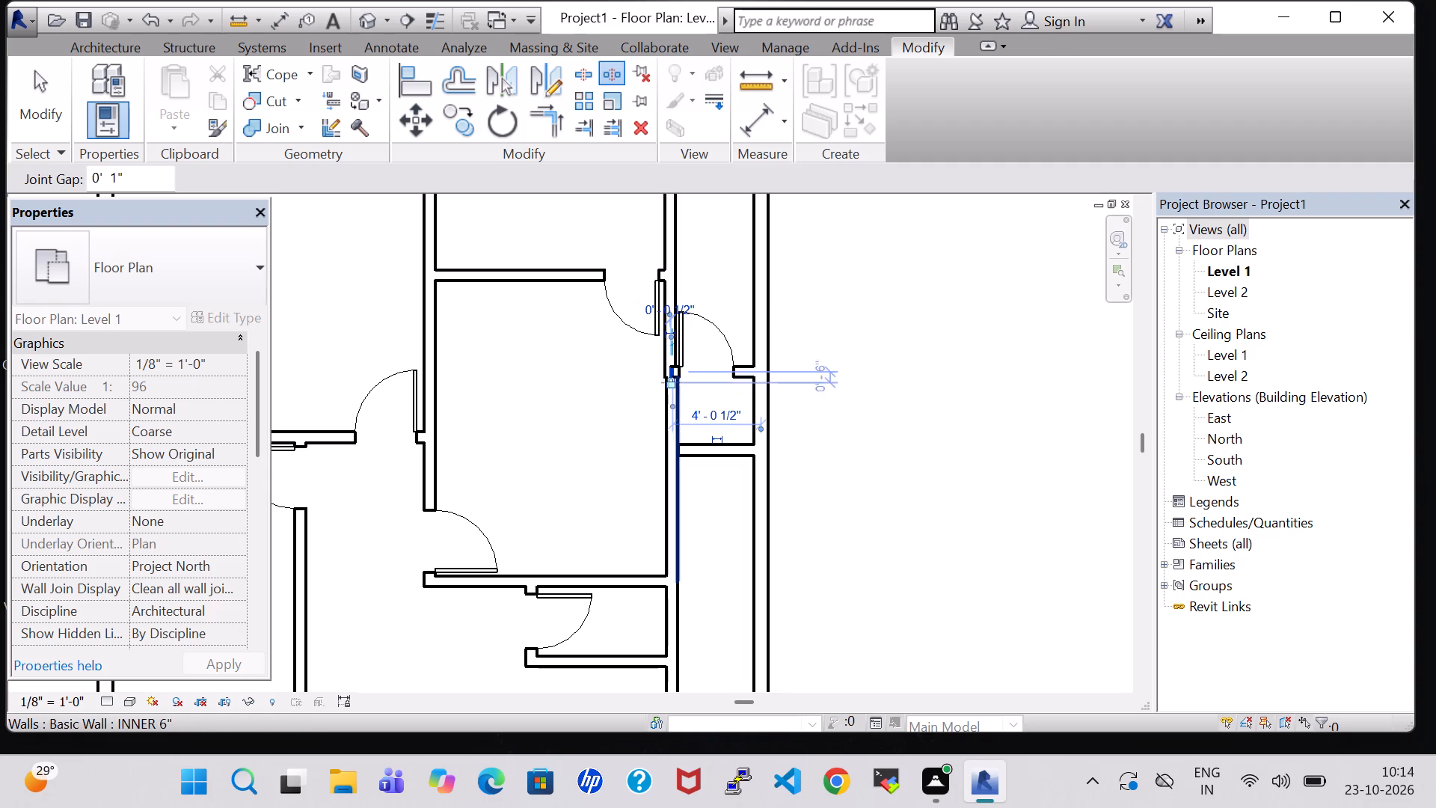
pyautogui.click(671, 453)
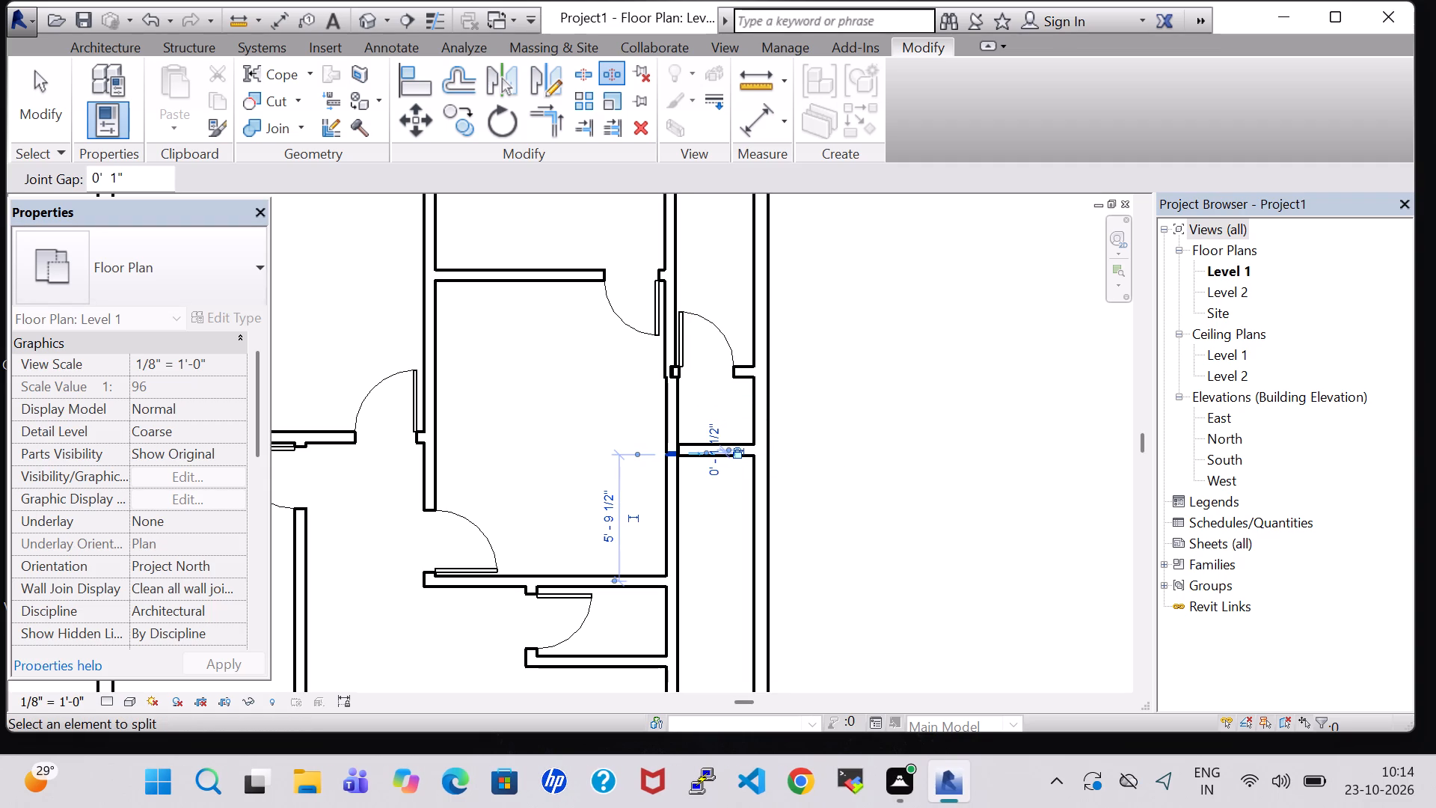
pyautogui.press('Escape')
pyautogui.press('Escape')
pyautogui.click(666, 424)
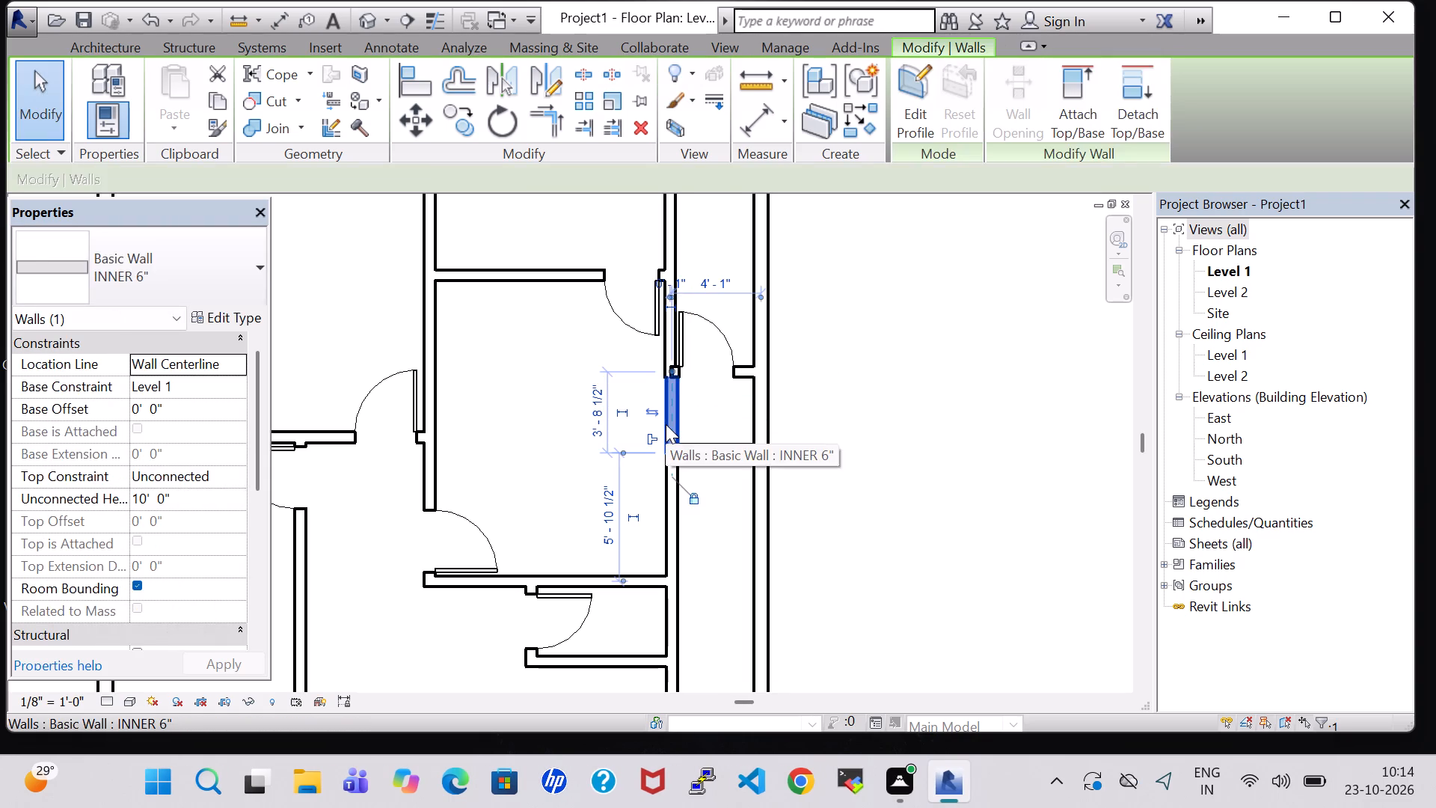
pyautogui.press('Delete')
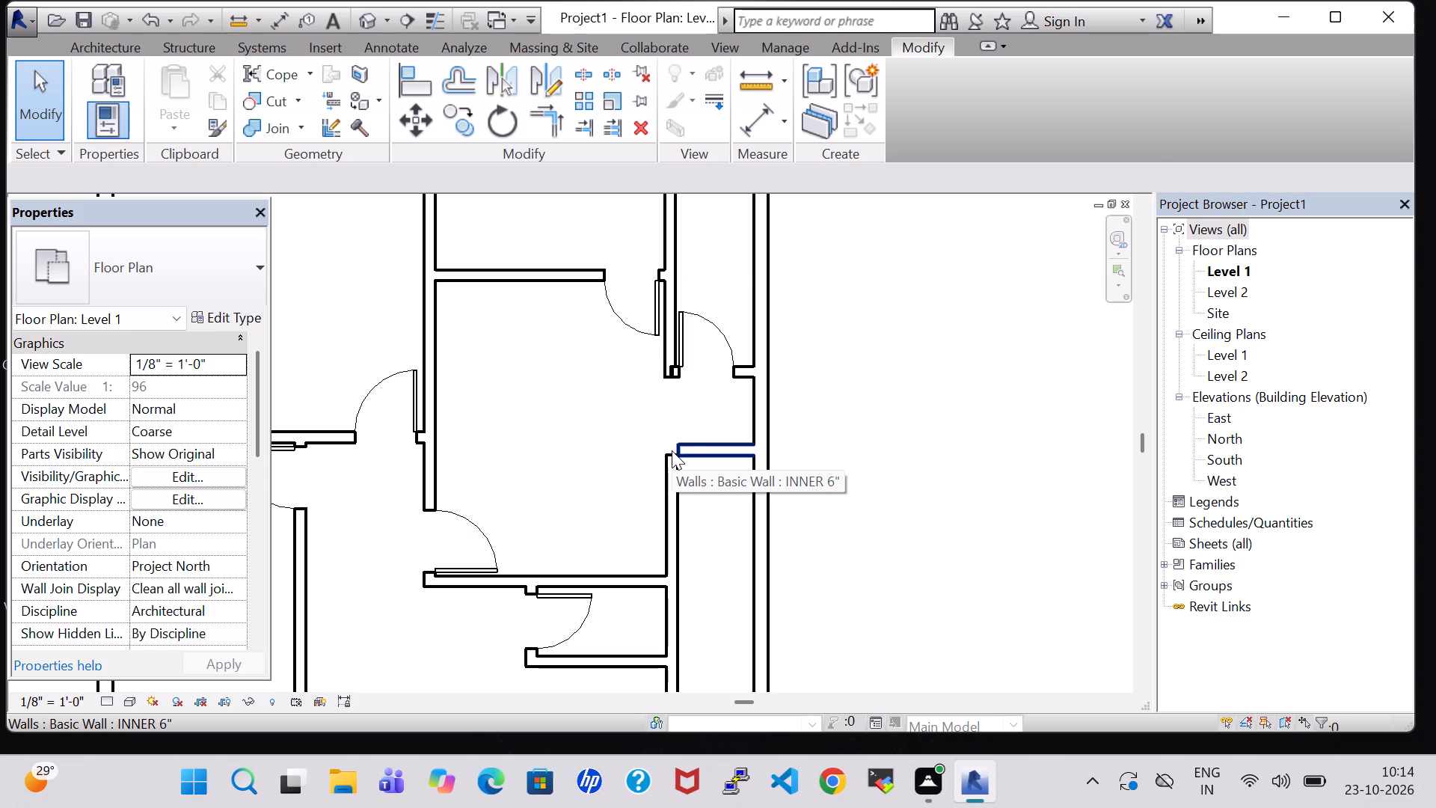
# Nudge the strip's lower cross wall left by two increments so its end covers the width of the strip's left wall.
pyautogui.click(673, 450)
pyautogui.press('Left')
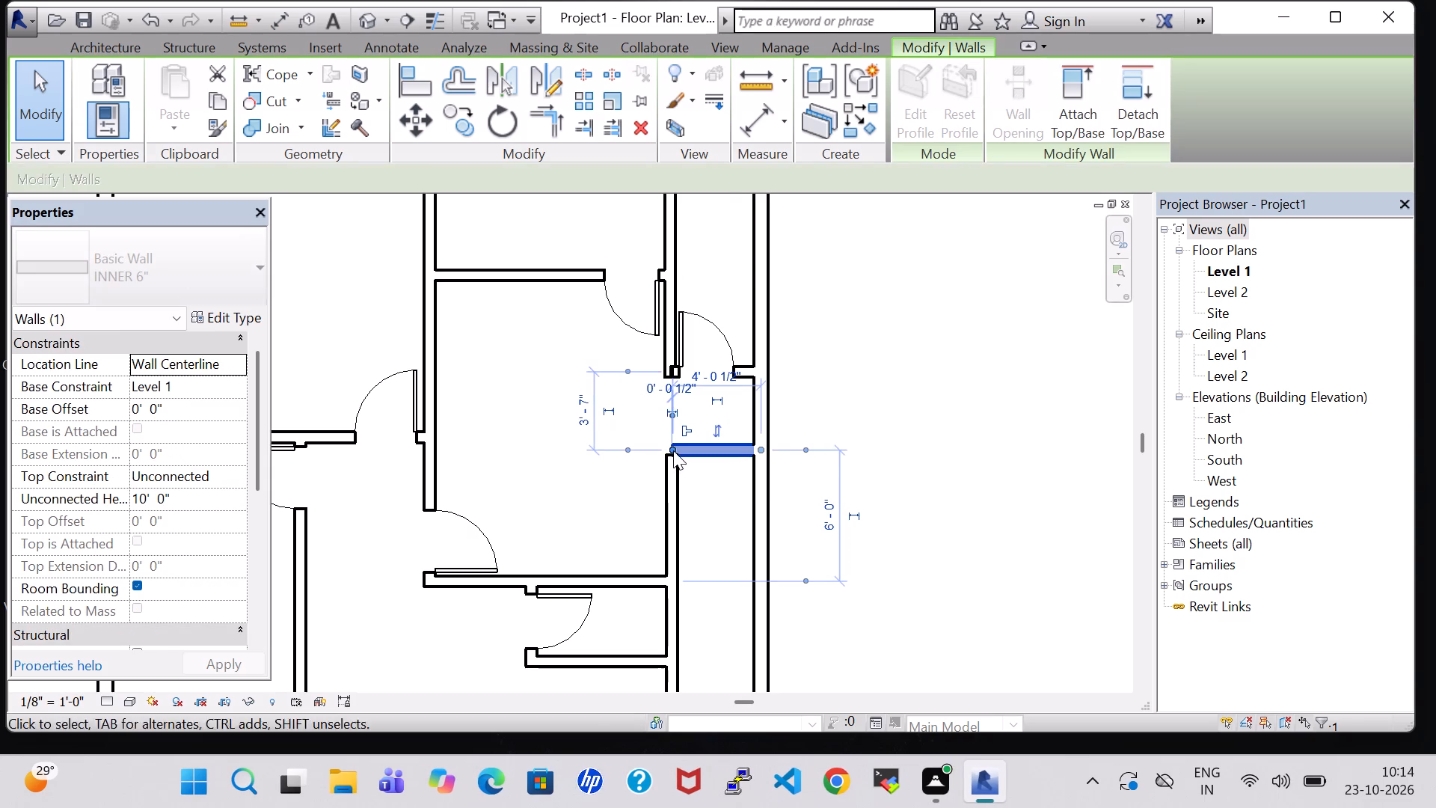
pyautogui.press('Left')
pyautogui.click(868, 452)
# Nudge the strip's left wall segment below the opening up by two increments to meet the cross wall's left end.
pyautogui.click(675, 492)
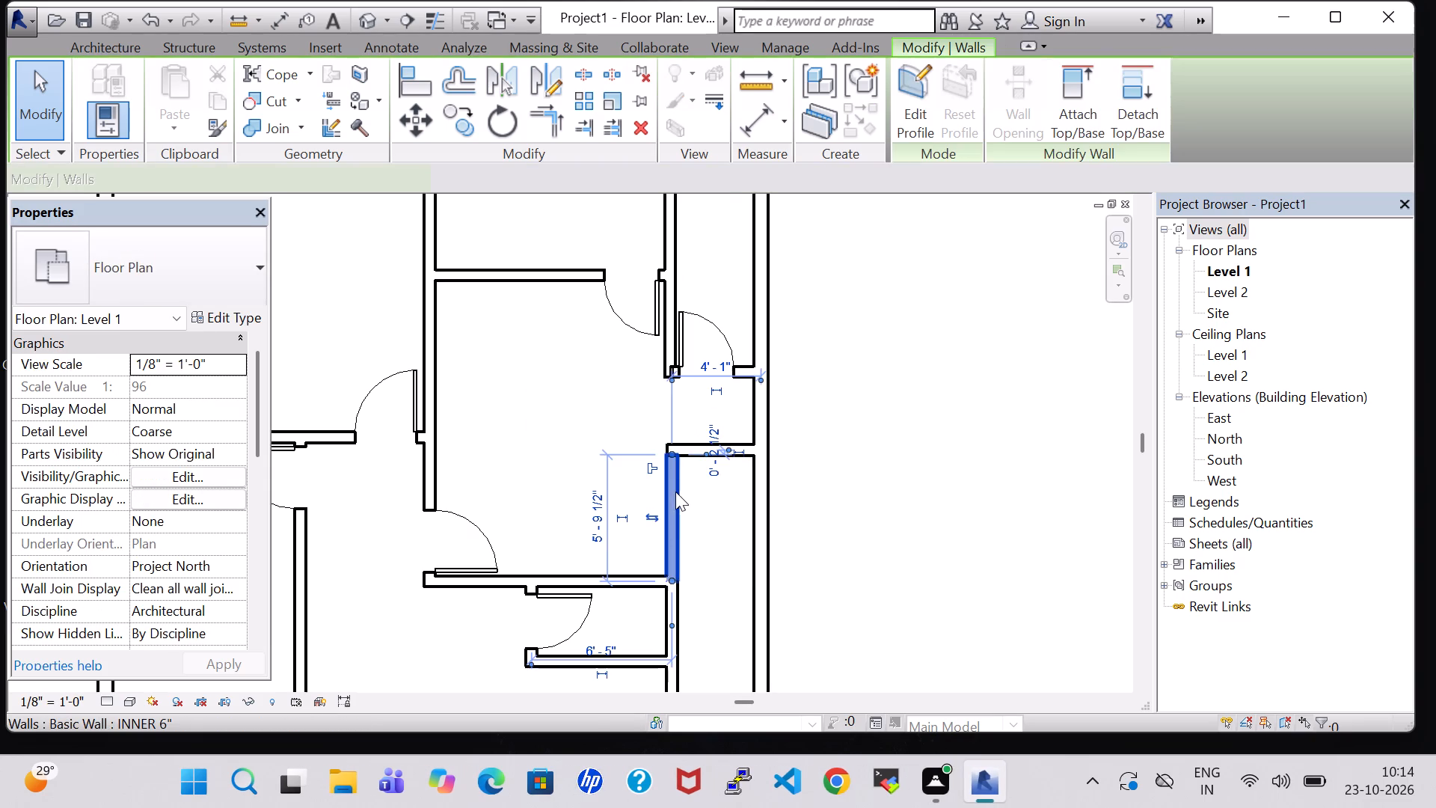
pyautogui.press('Up')
pyautogui.press('Up')
pyautogui.click(1009, 423)
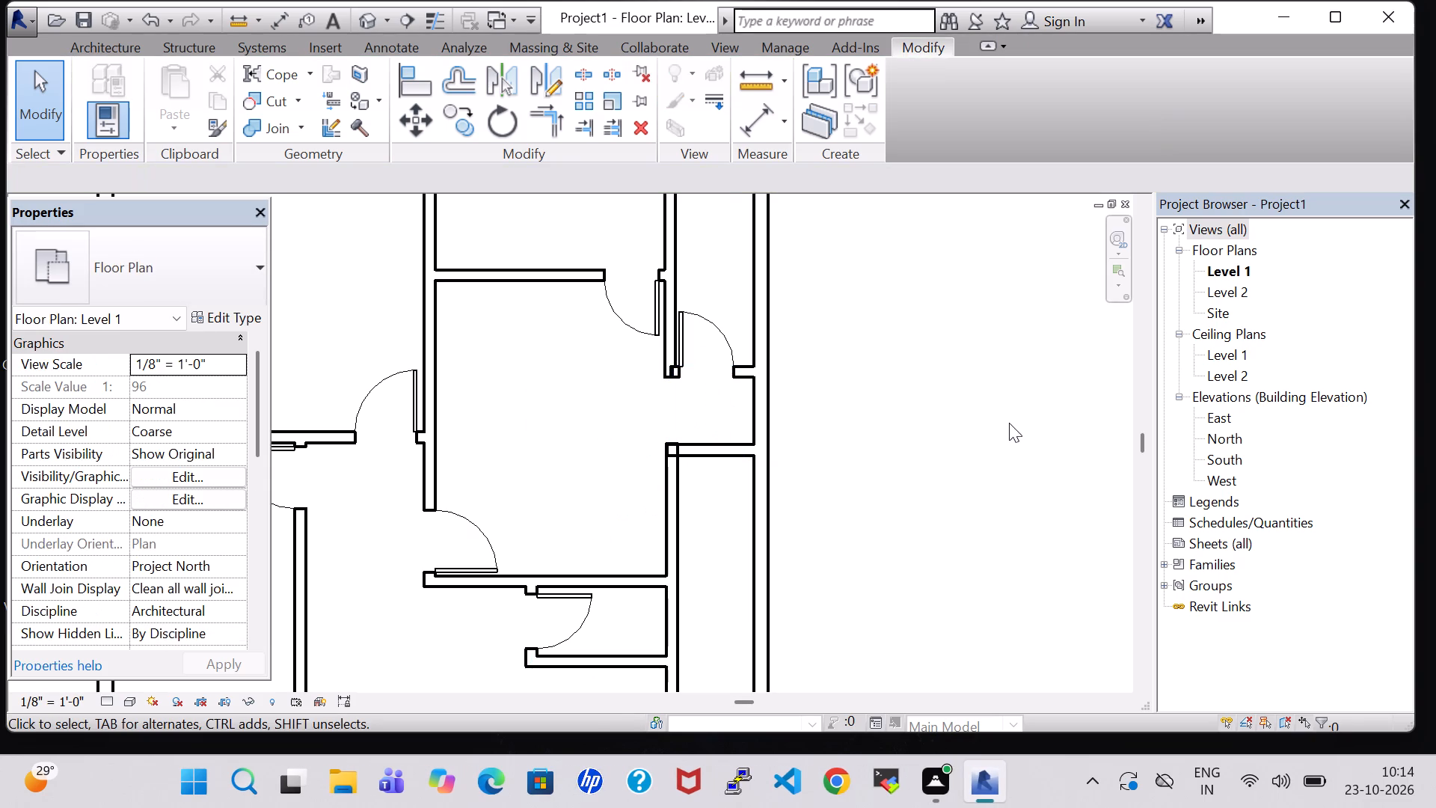
pyautogui.scroll(2, 790, 465)
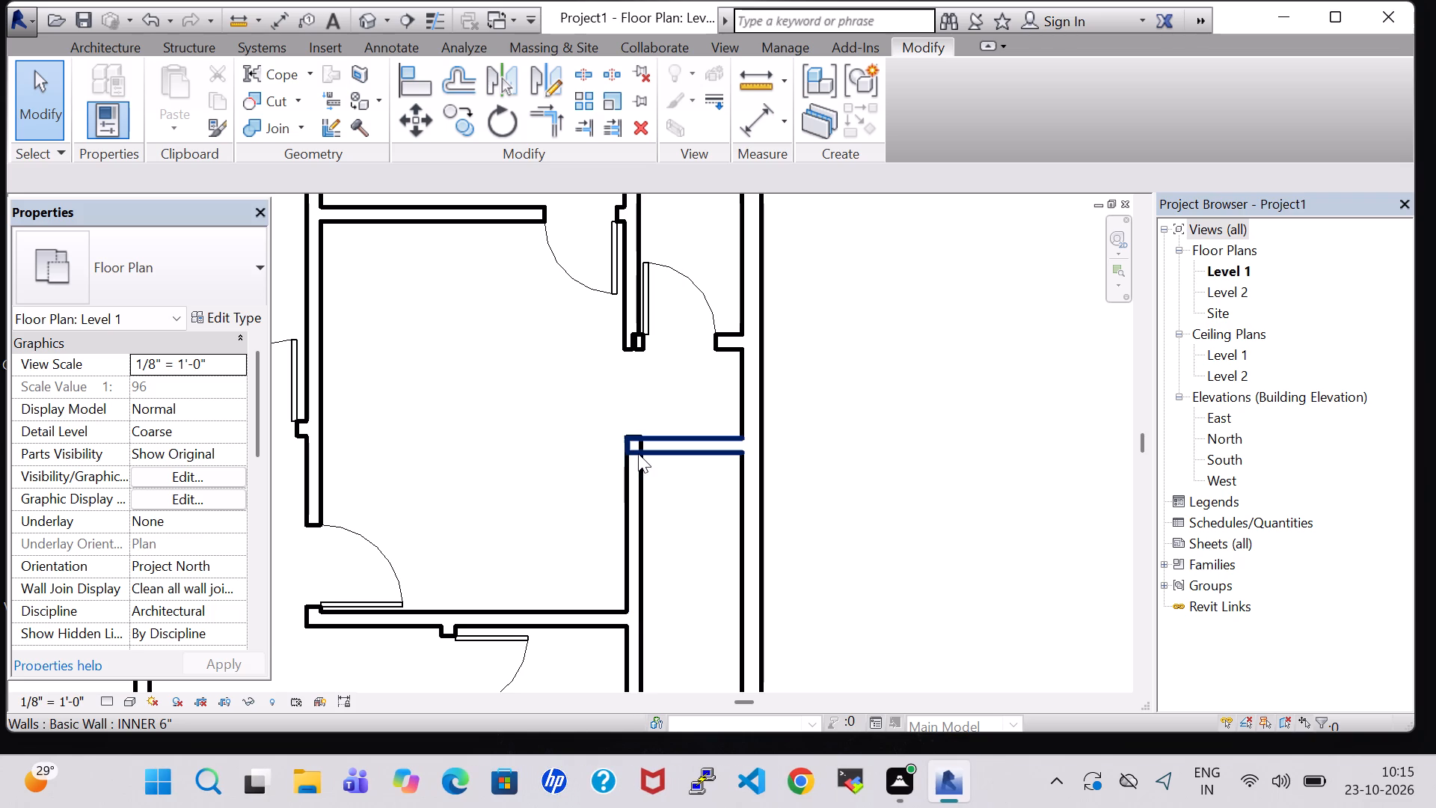
pyautogui.click(638, 453)
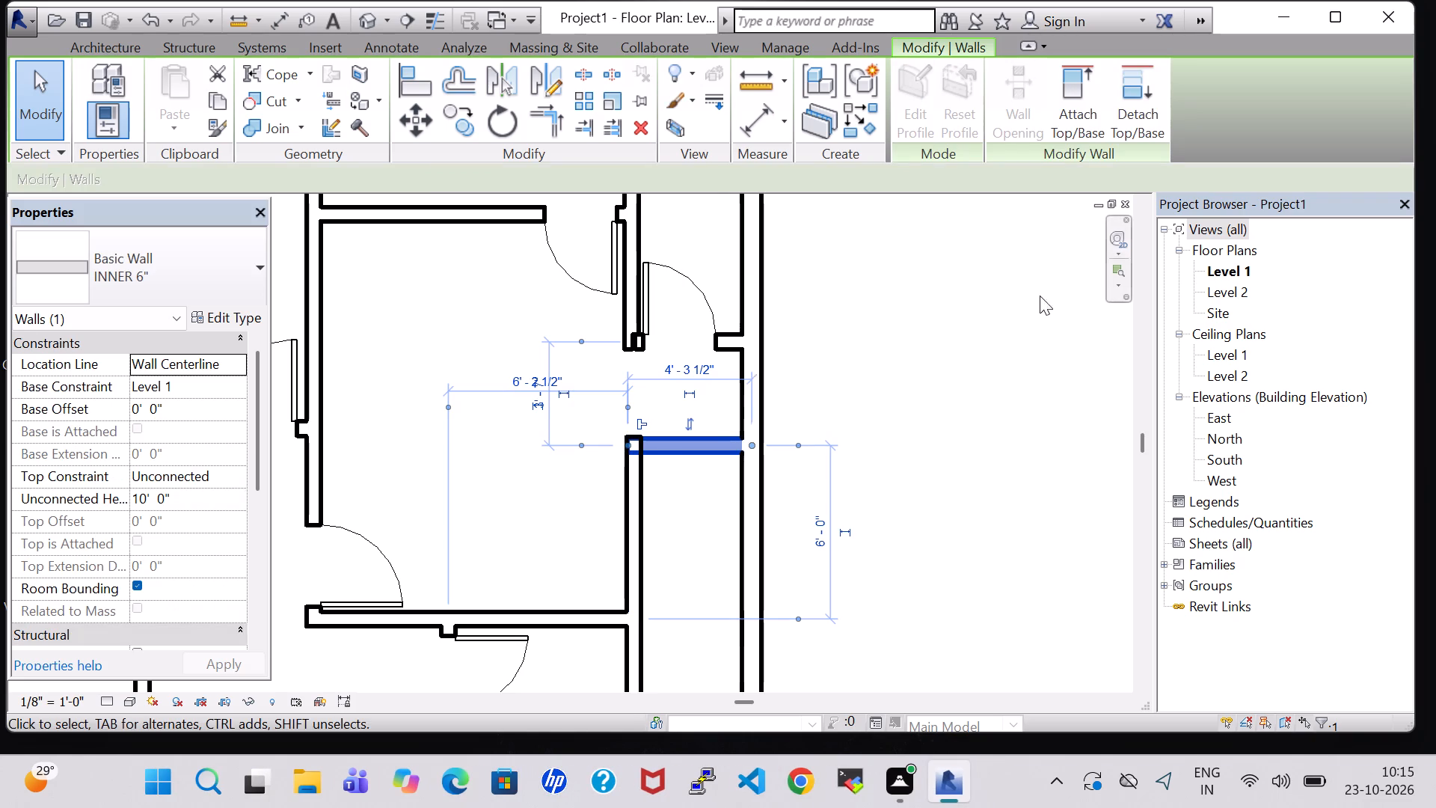
pyautogui.click(1006, 317)
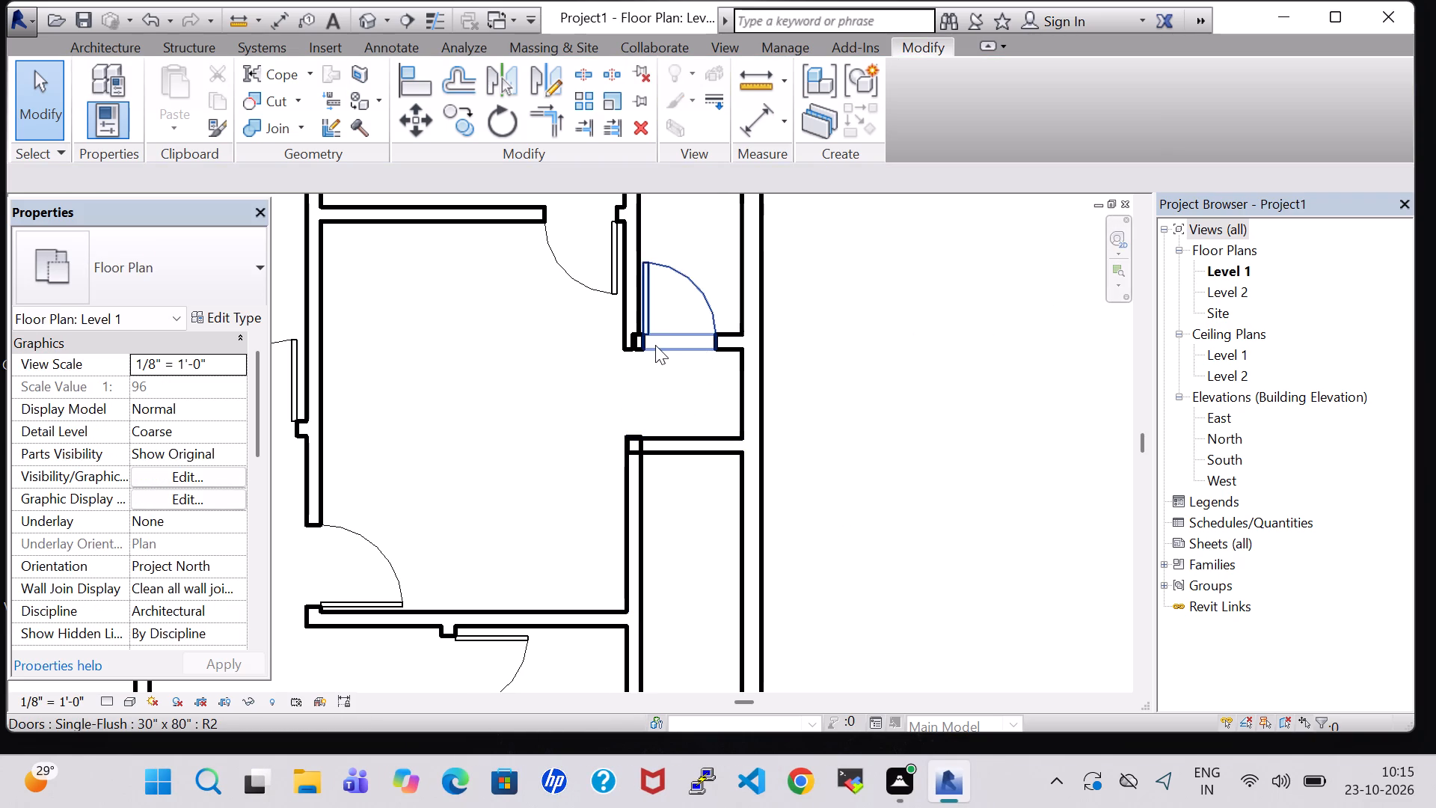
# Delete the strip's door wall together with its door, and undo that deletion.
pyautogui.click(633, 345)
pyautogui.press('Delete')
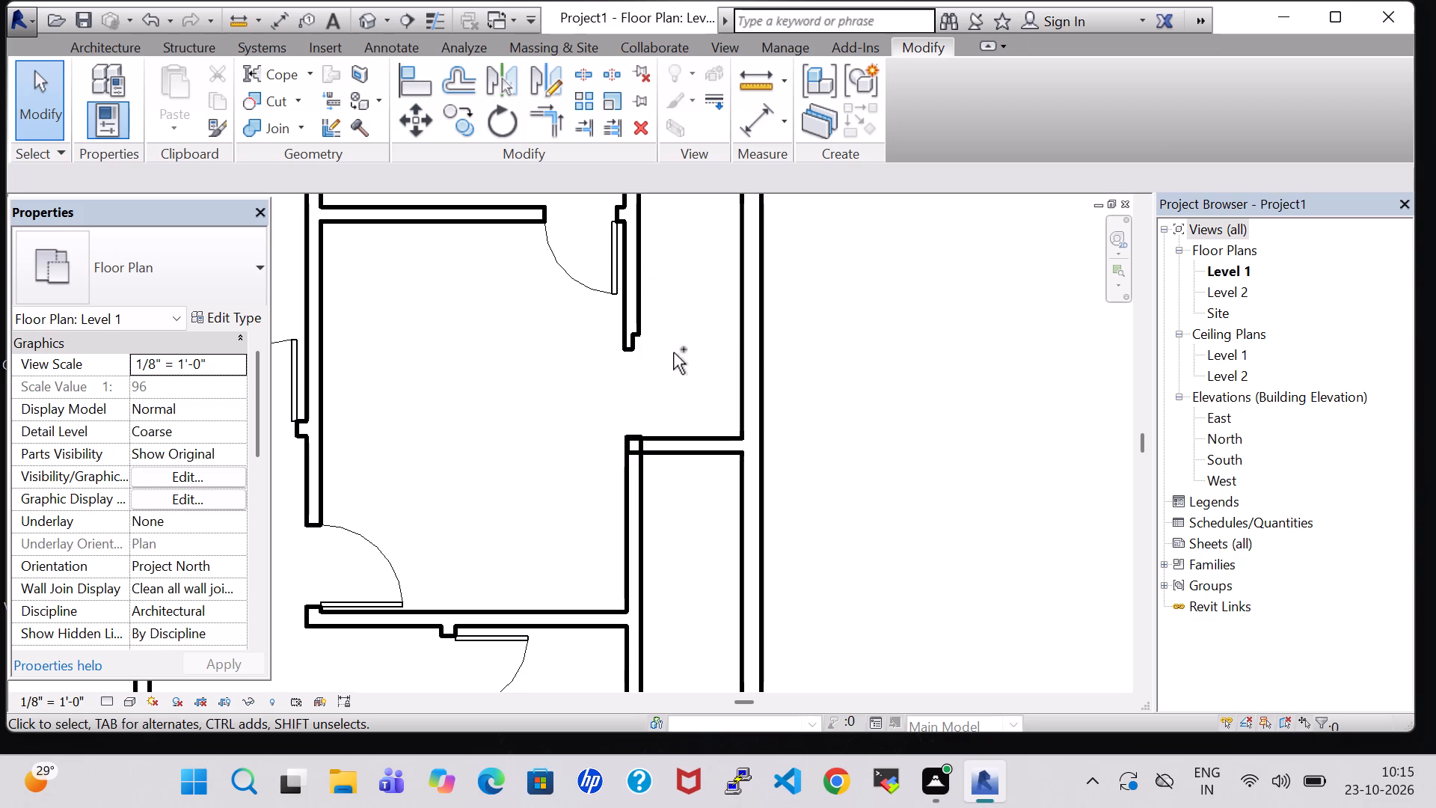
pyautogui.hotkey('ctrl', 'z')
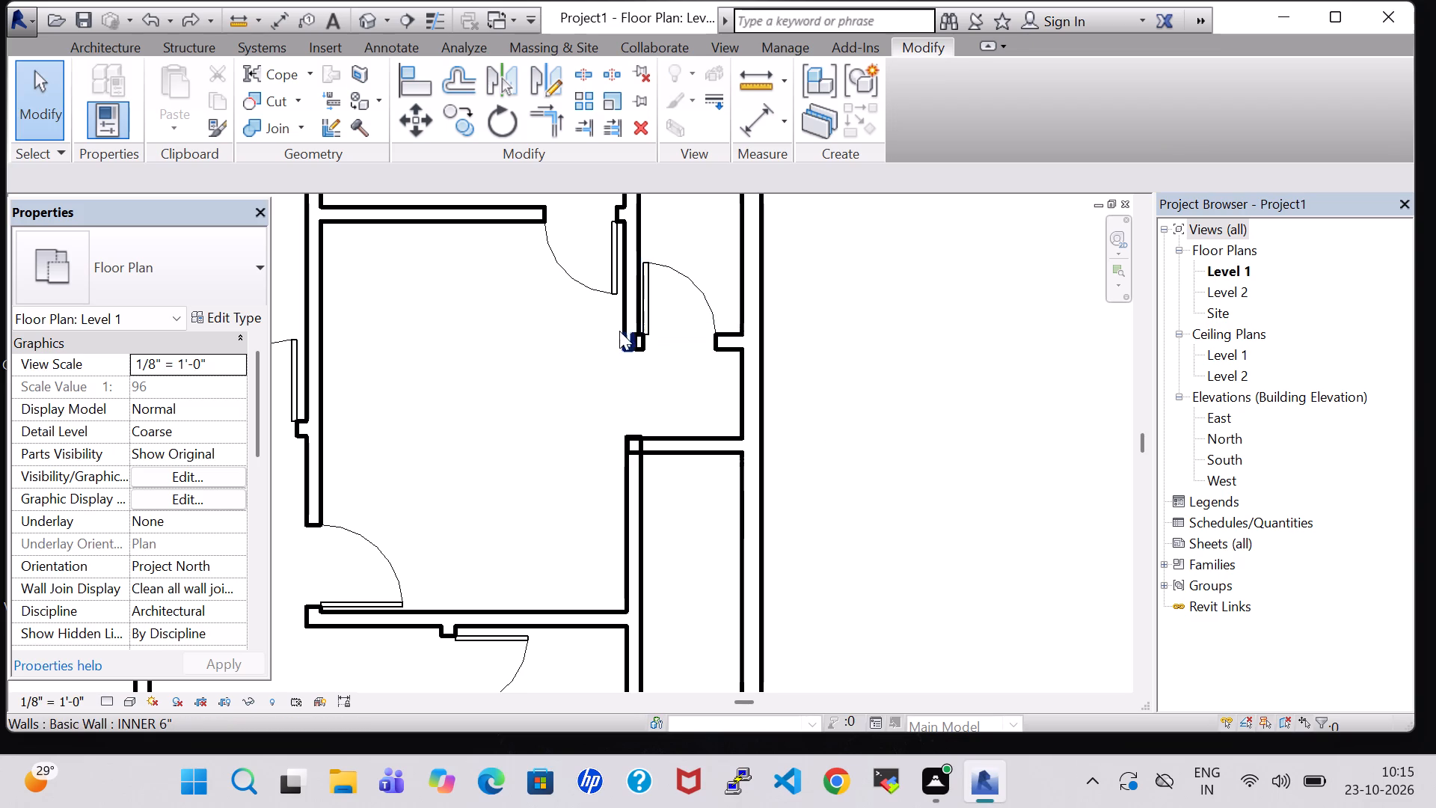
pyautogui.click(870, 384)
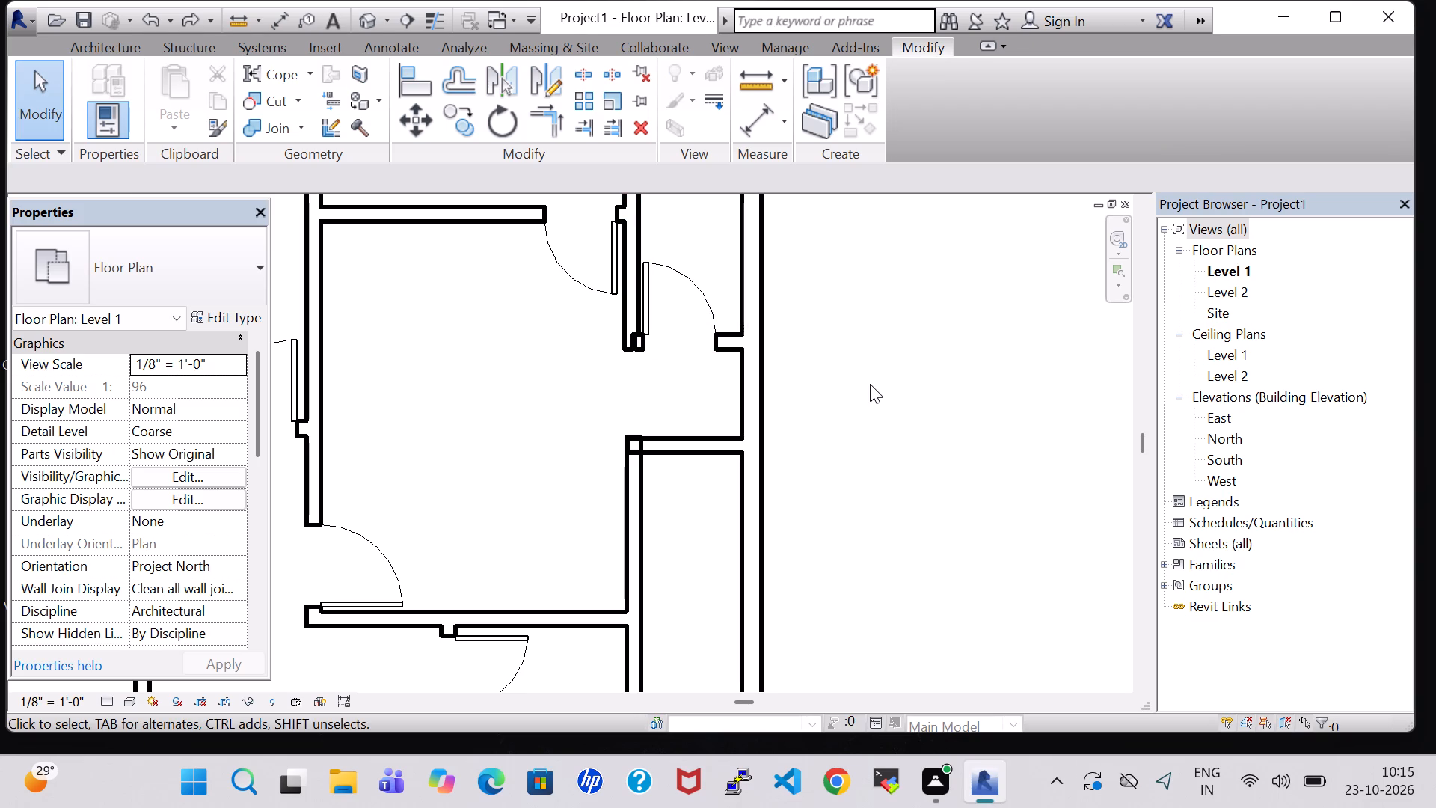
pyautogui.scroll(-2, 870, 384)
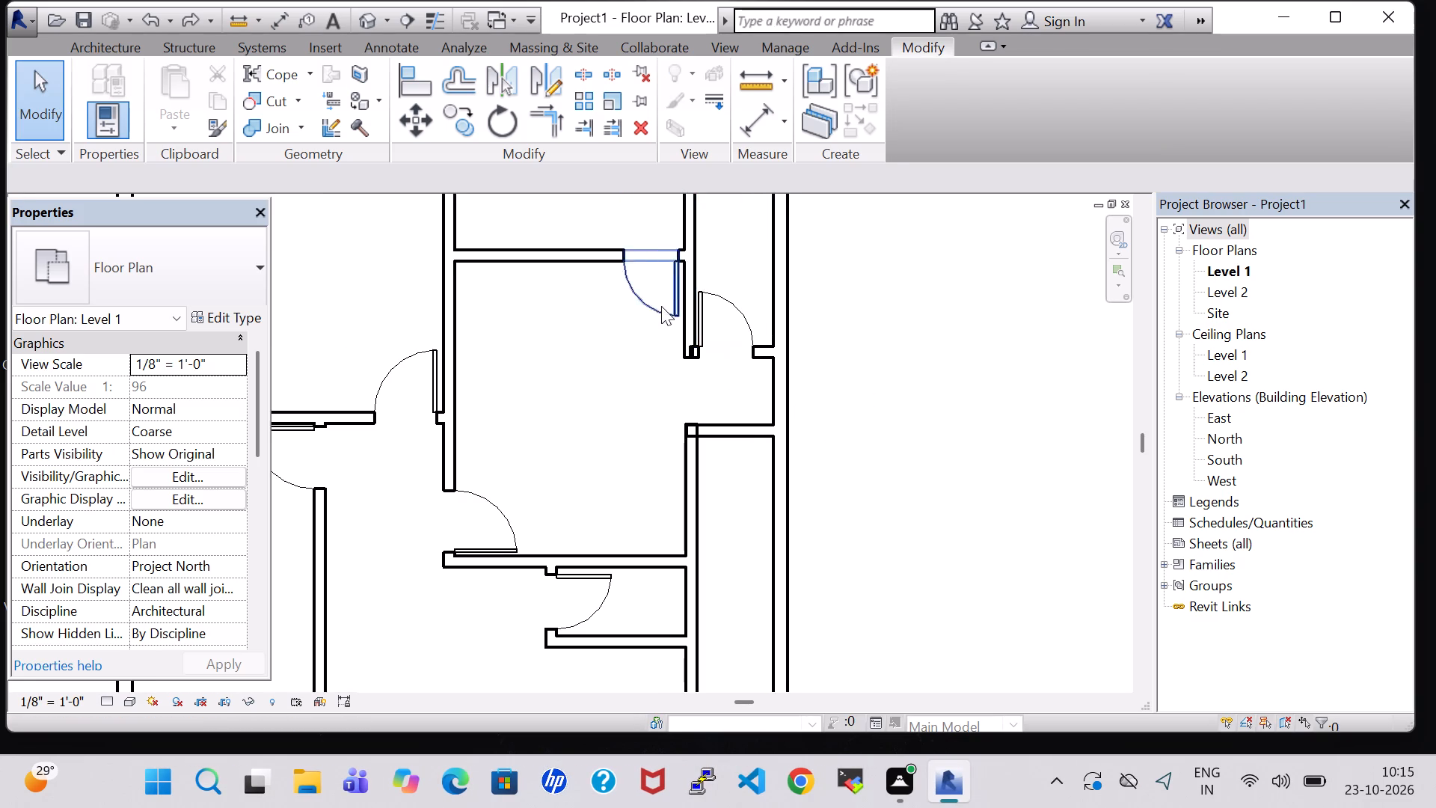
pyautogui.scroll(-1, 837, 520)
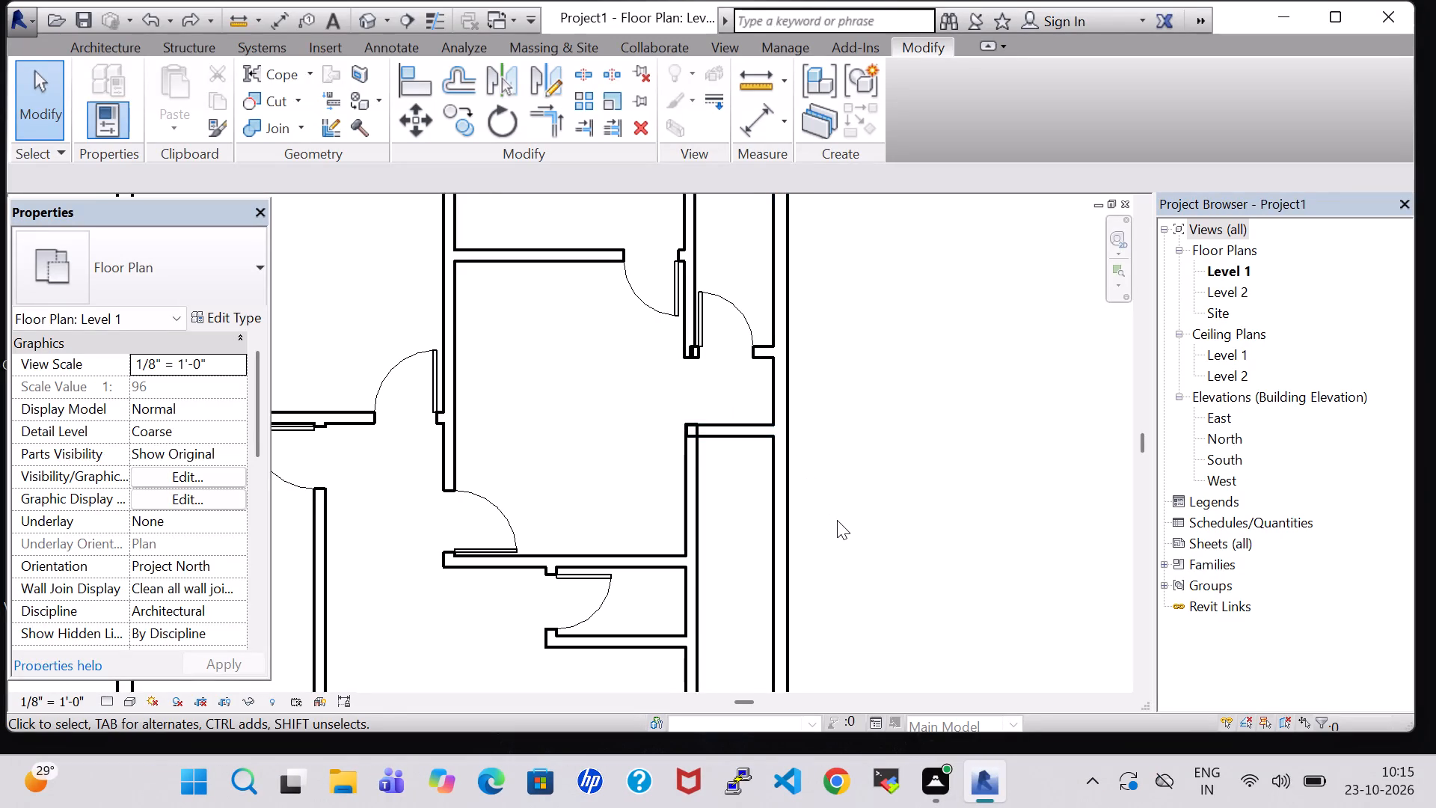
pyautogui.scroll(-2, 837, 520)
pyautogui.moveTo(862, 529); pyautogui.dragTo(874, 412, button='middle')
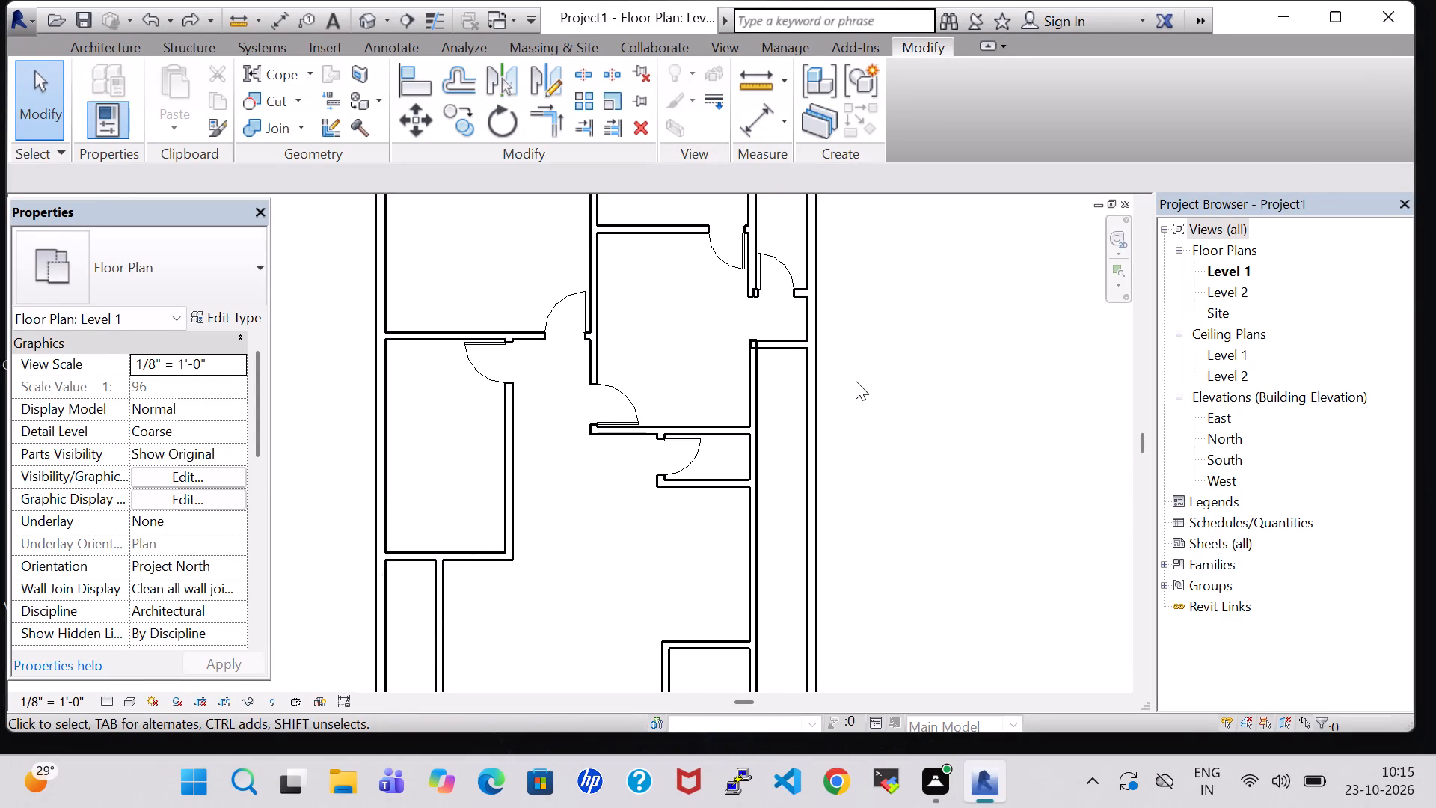
# Nudge the full-width cross wall below the central hall up by three increments, to 14'-2" from the lower room's bottom wall.
pyautogui.moveTo(945, 524); pyautogui.dragTo(947, 413, button='middle')
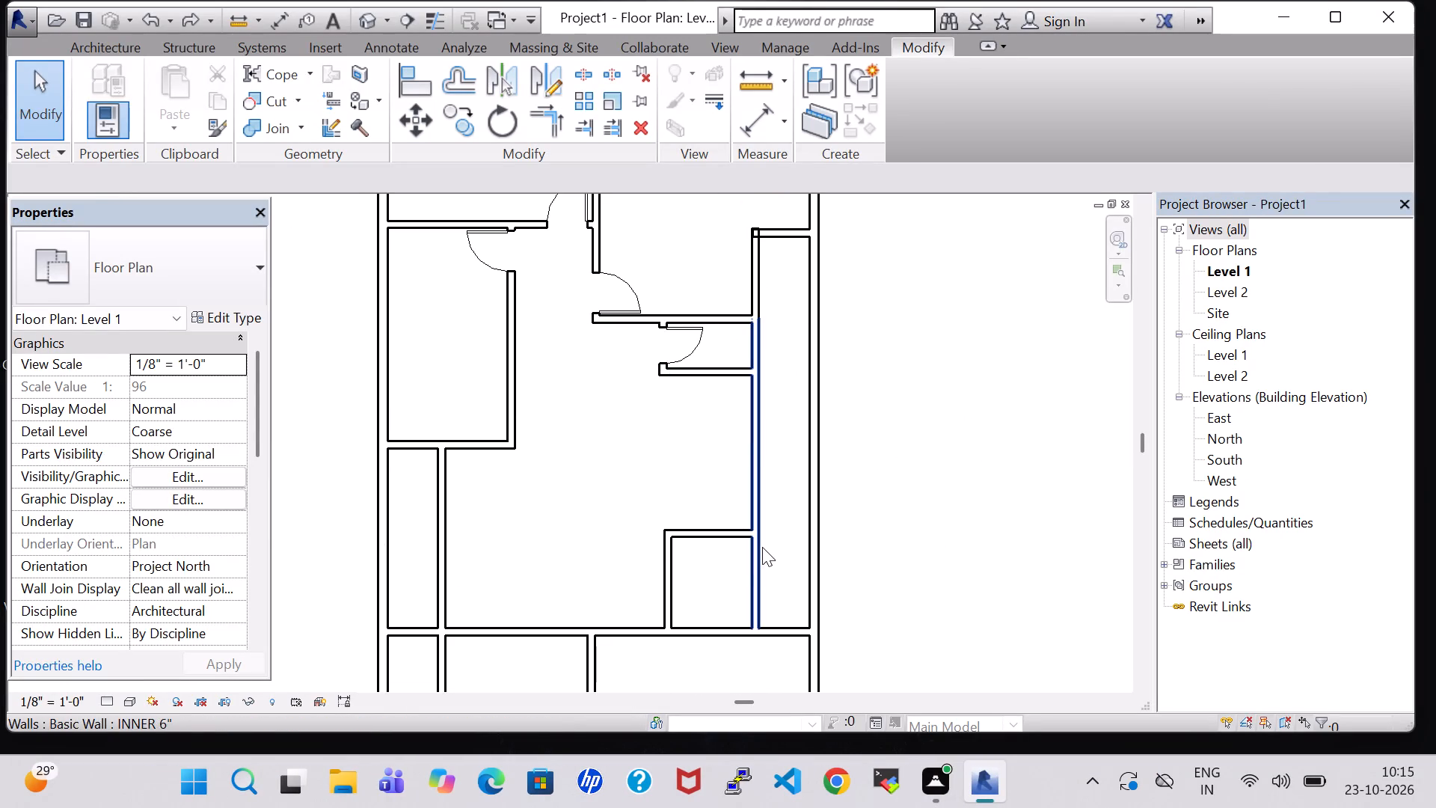
pyautogui.scroll(-3, 748, 561)
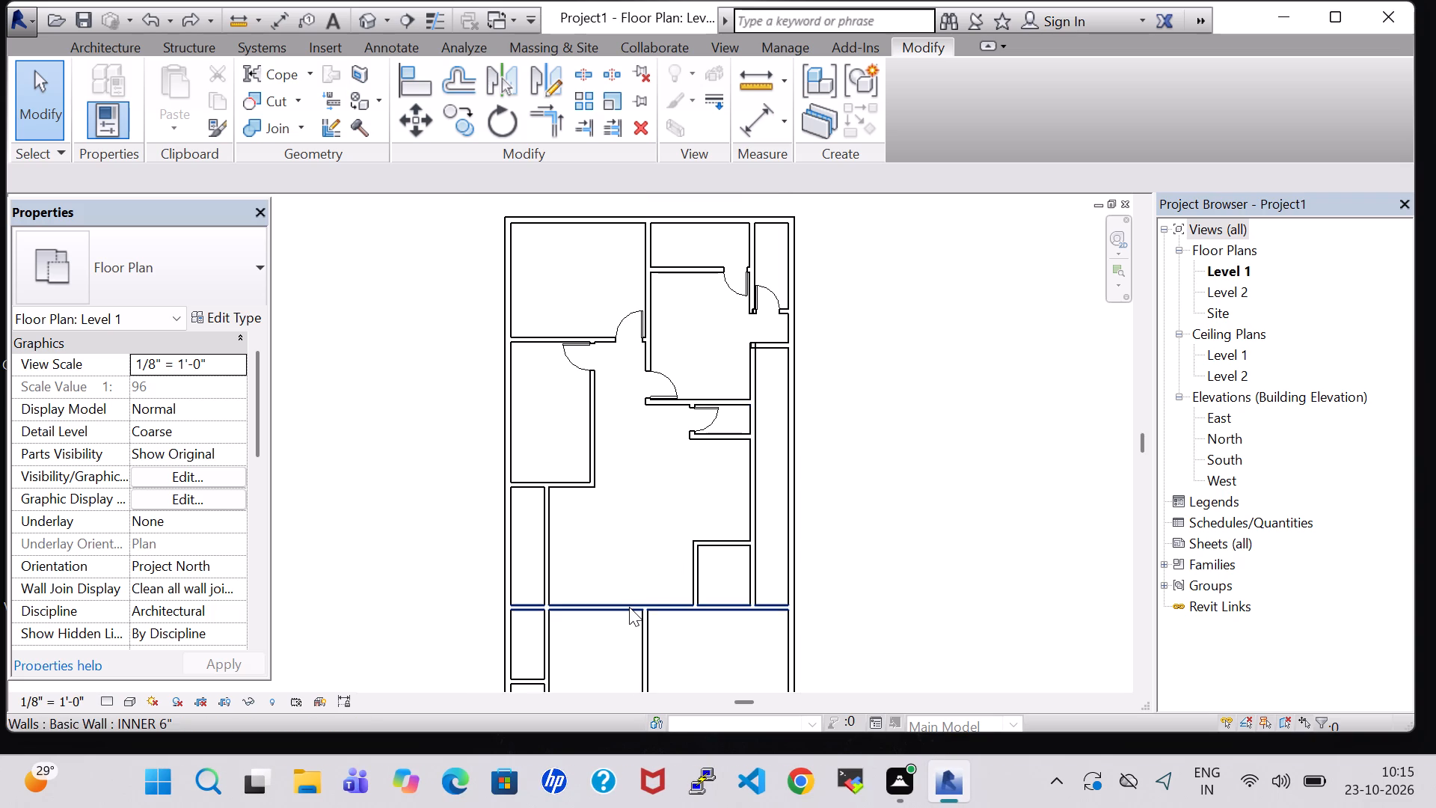
pyautogui.scroll(-3, 629, 607)
pyautogui.moveTo(933, 503); pyautogui.dragTo(933, 343, button='middle')
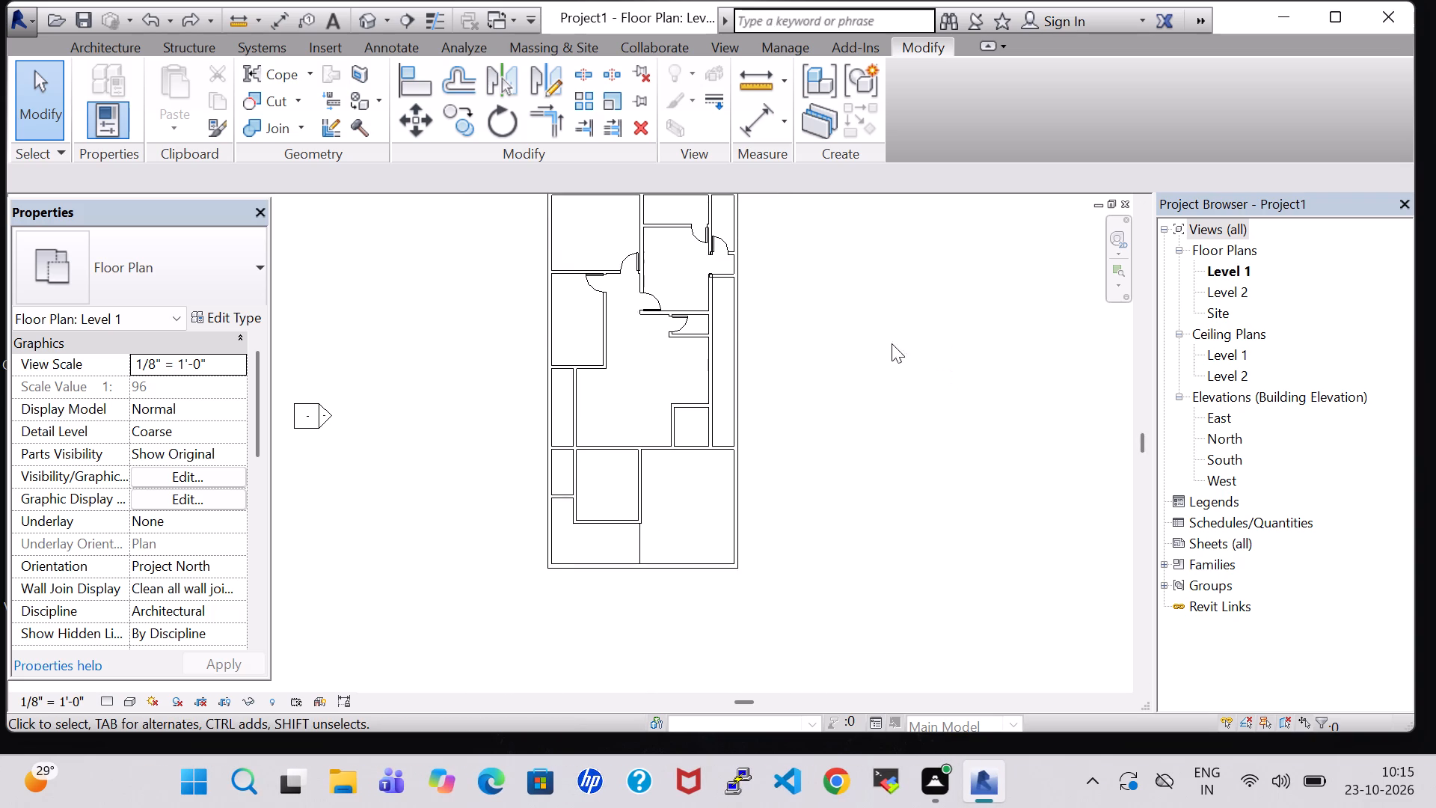
pyautogui.click(619, 447)
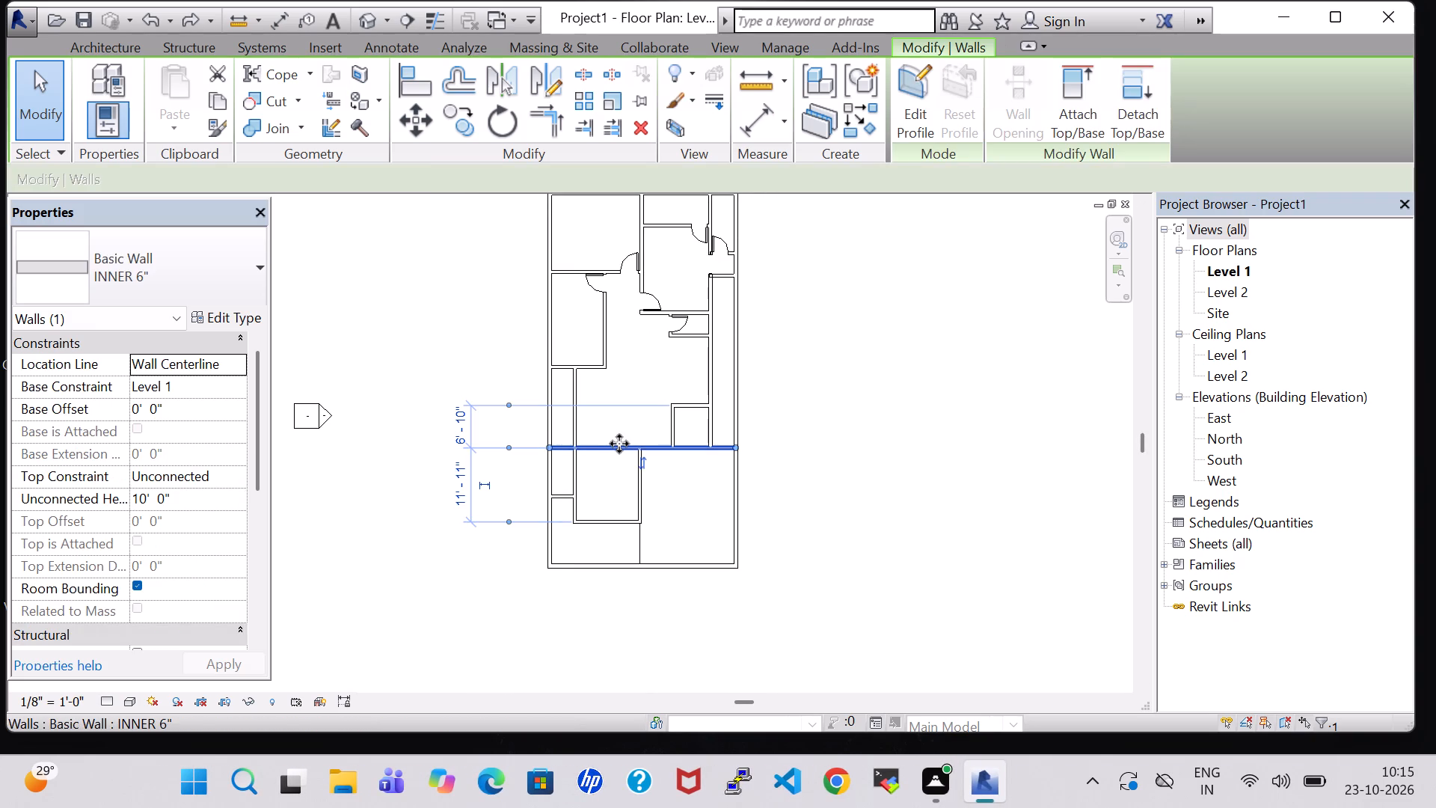
pyautogui.press('Up')
pyautogui.press('Up')
pyautogui.press('Up')
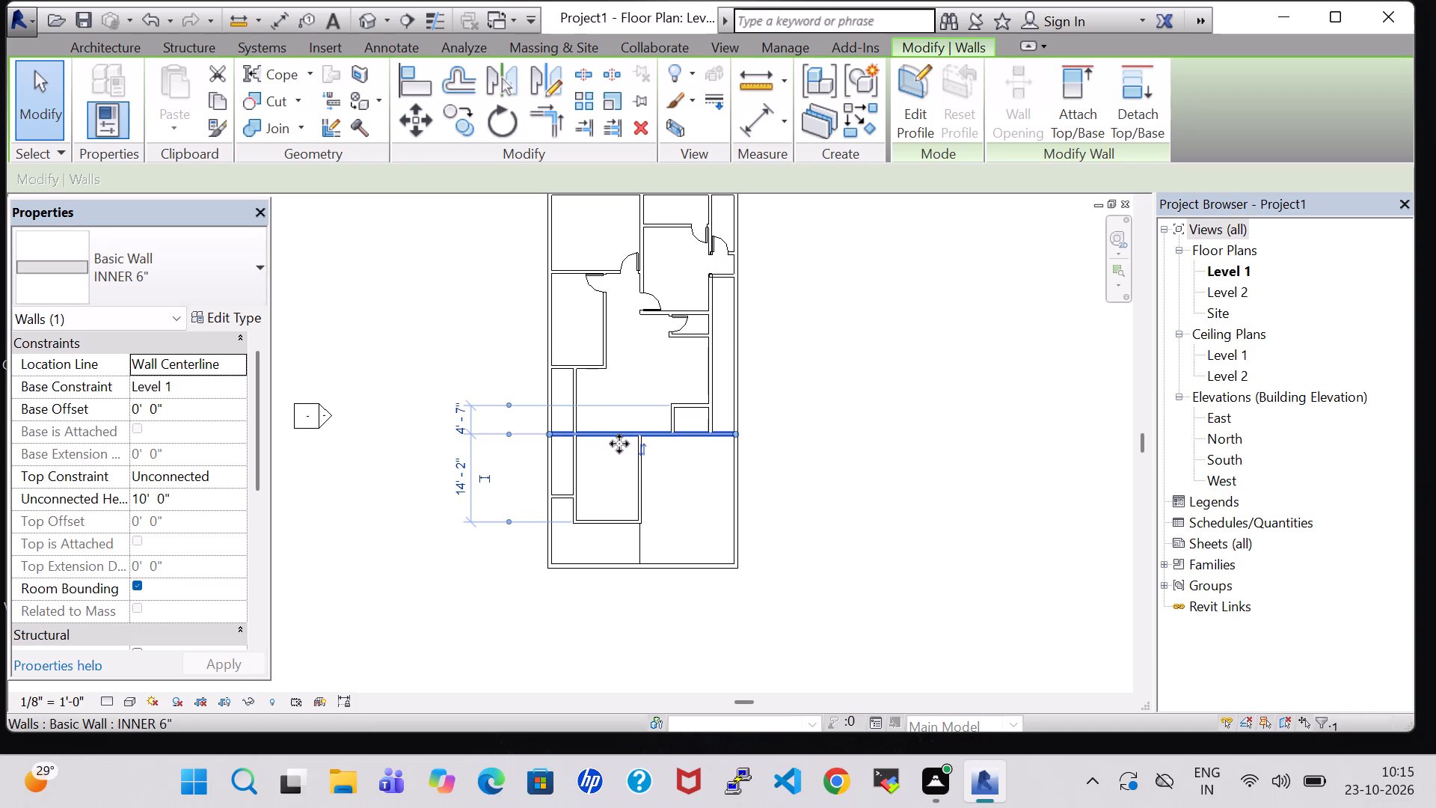
# Nudge the top wall of the small room beside the right-hand strip up by three increments, giving a 6'-10" depth.
pyautogui.click(699, 403)
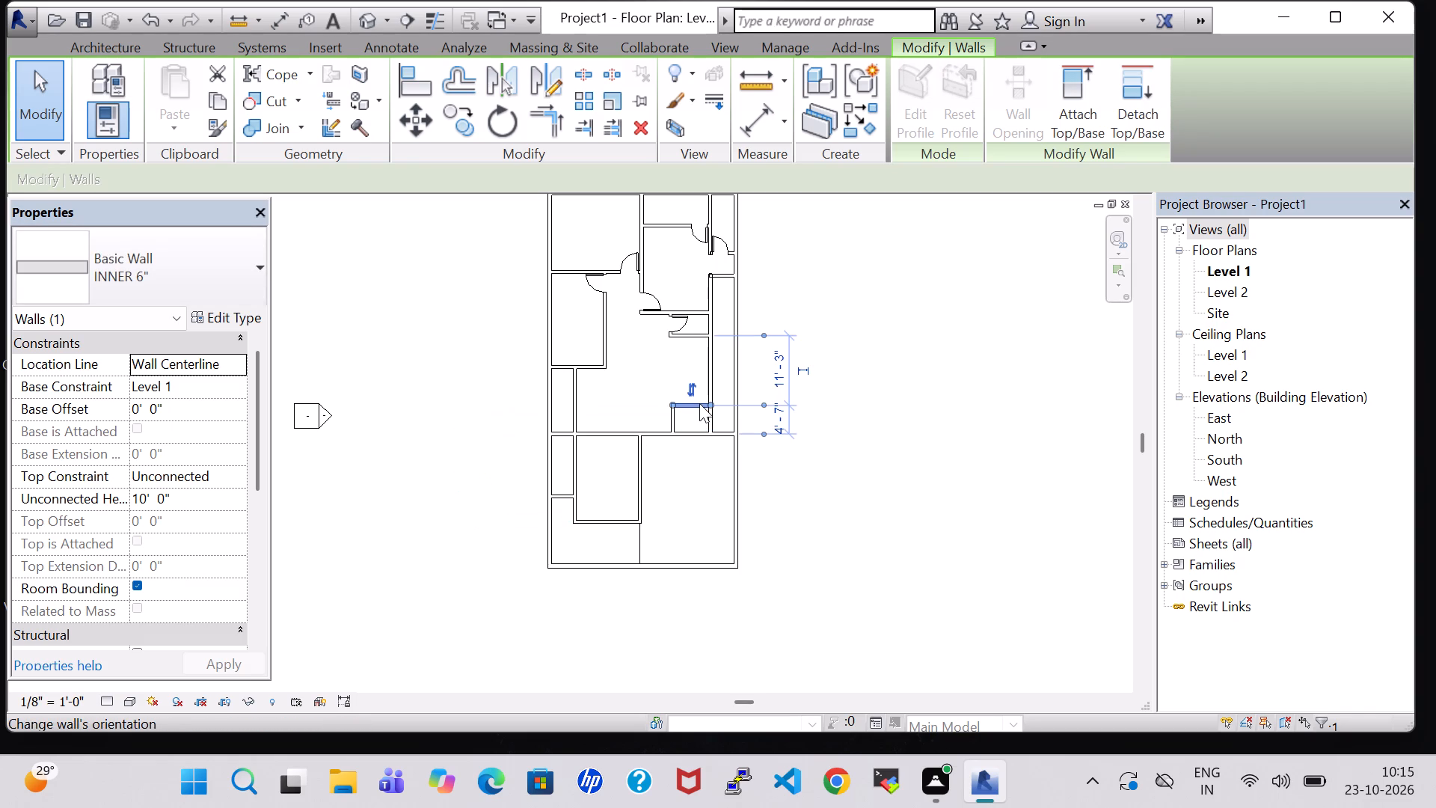
pyautogui.press('Up')
pyautogui.press('Up')
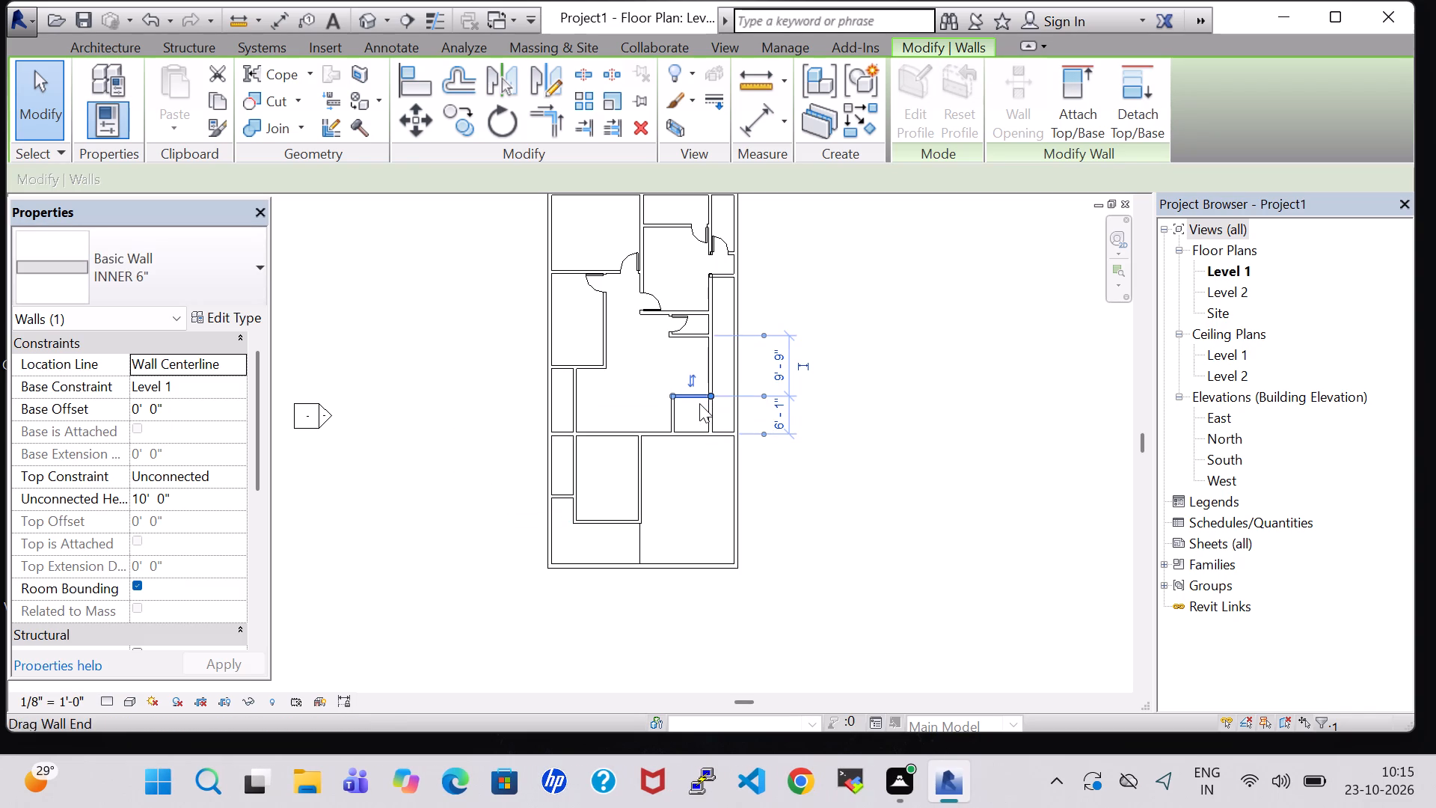
pyautogui.press('Up')
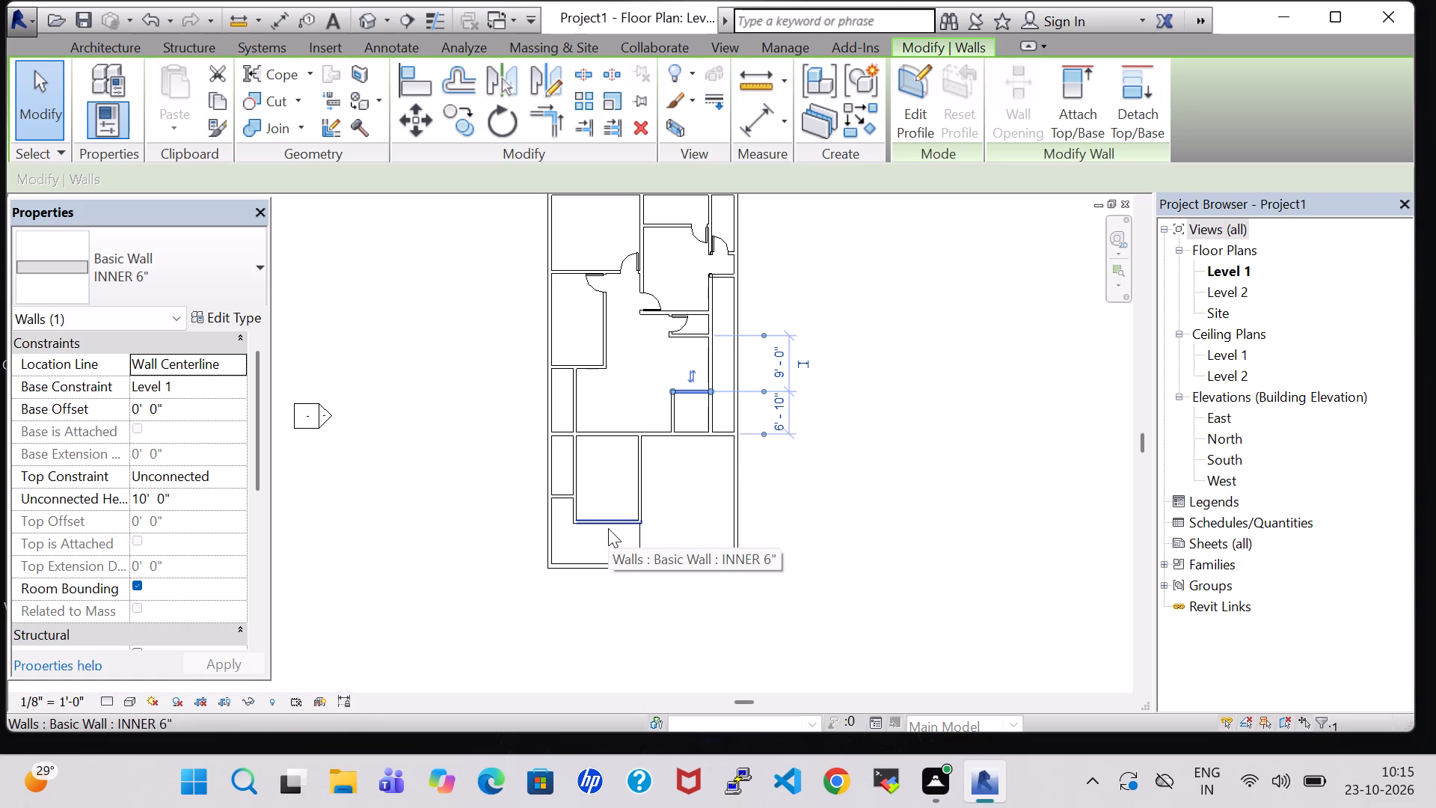
pyautogui.click(805, 476)
# Delete the strip's lower cross wall at the top of its left wall segment below the opening.
pyautogui.moveTo(810, 441); pyautogui.dragTo(765, 603, button='middle')
pyautogui.moveTo(784, 513); pyautogui.dragTo(777, 605, button='middle')
pyautogui.scroll(4, 778, 605)
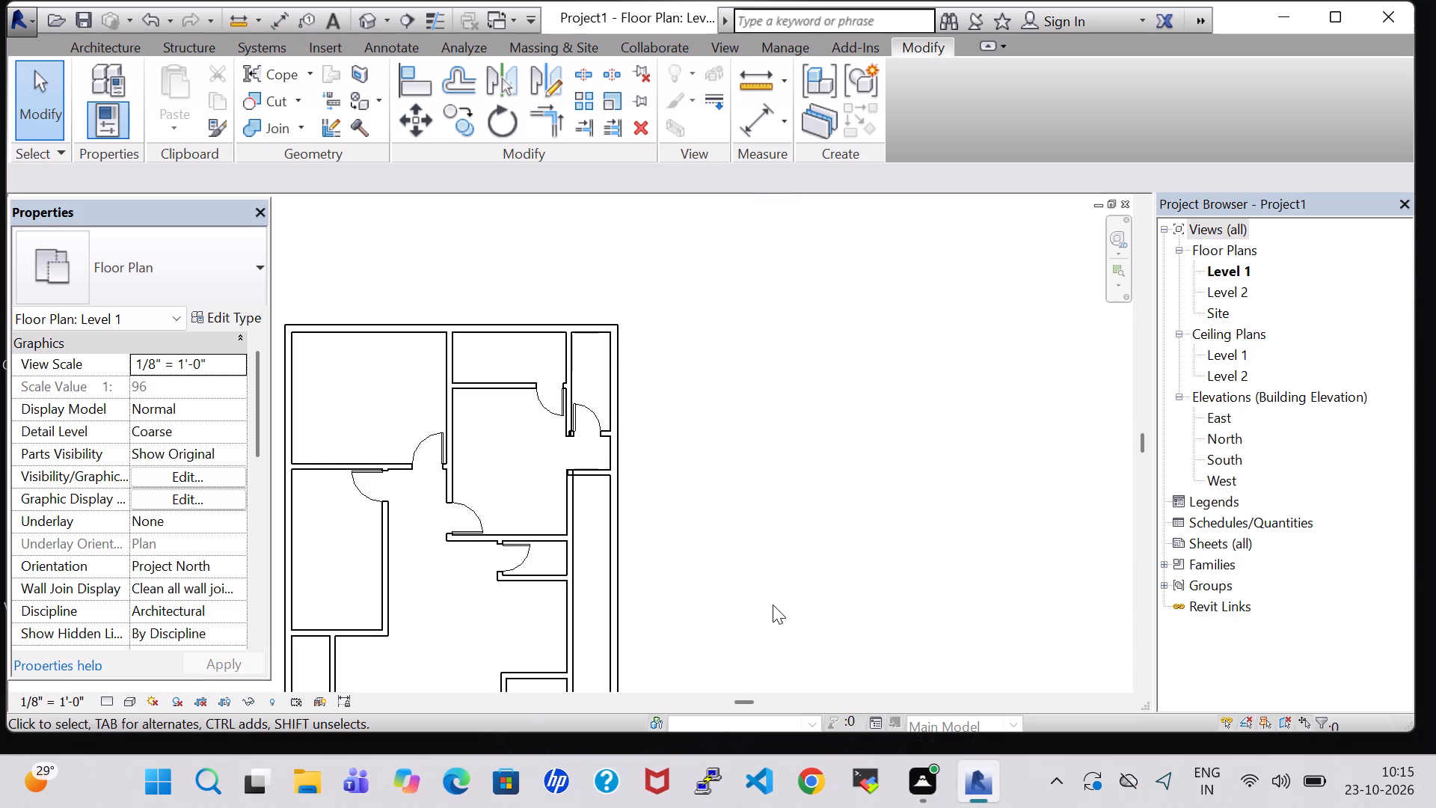
pyautogui.moveTo(773, 605); pyautogui.dragTo(820, 429, button='middle')
pyautogui.middleClick(821, 429)
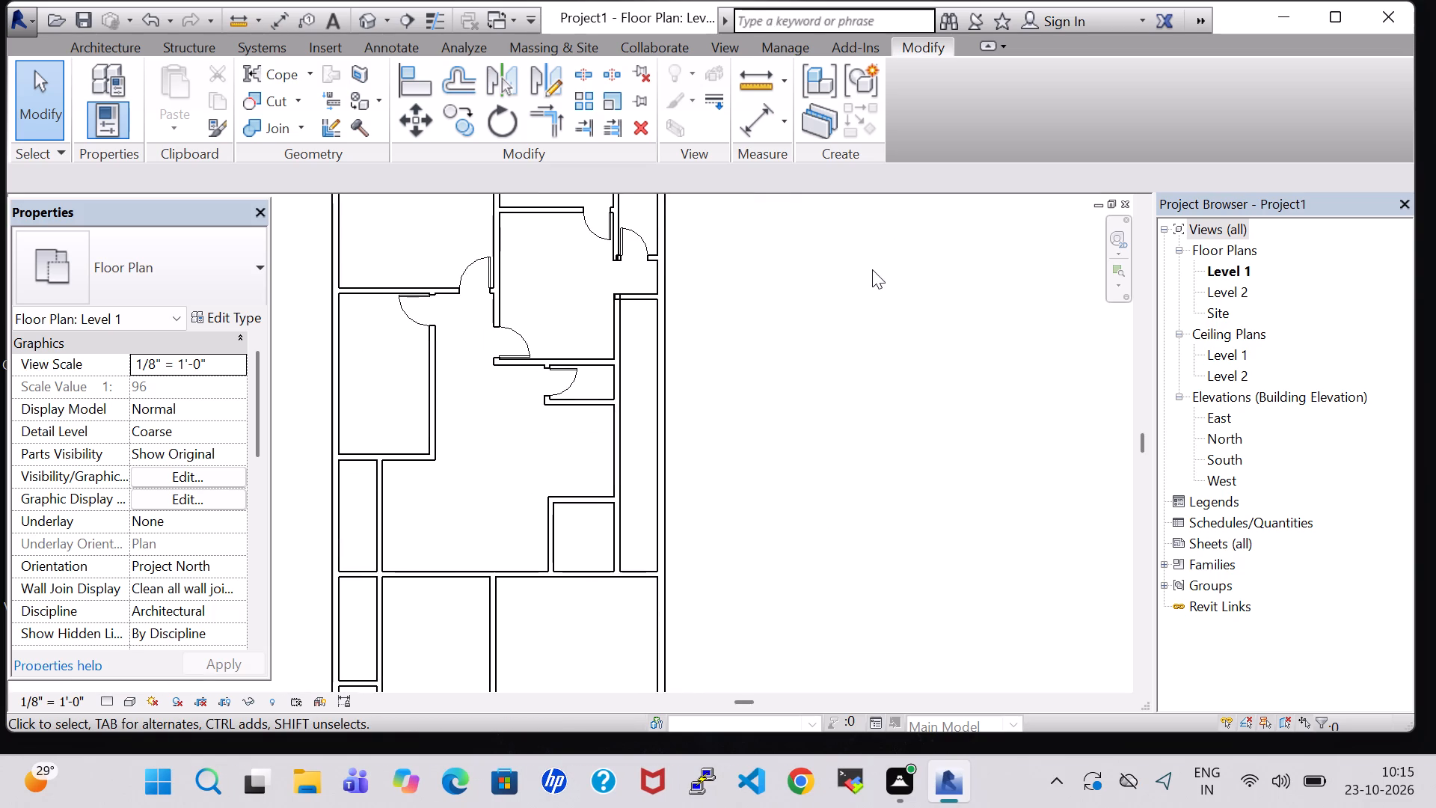
pyautogui.scroll(6, 871, 275)
pyautogui.click(322, 334)
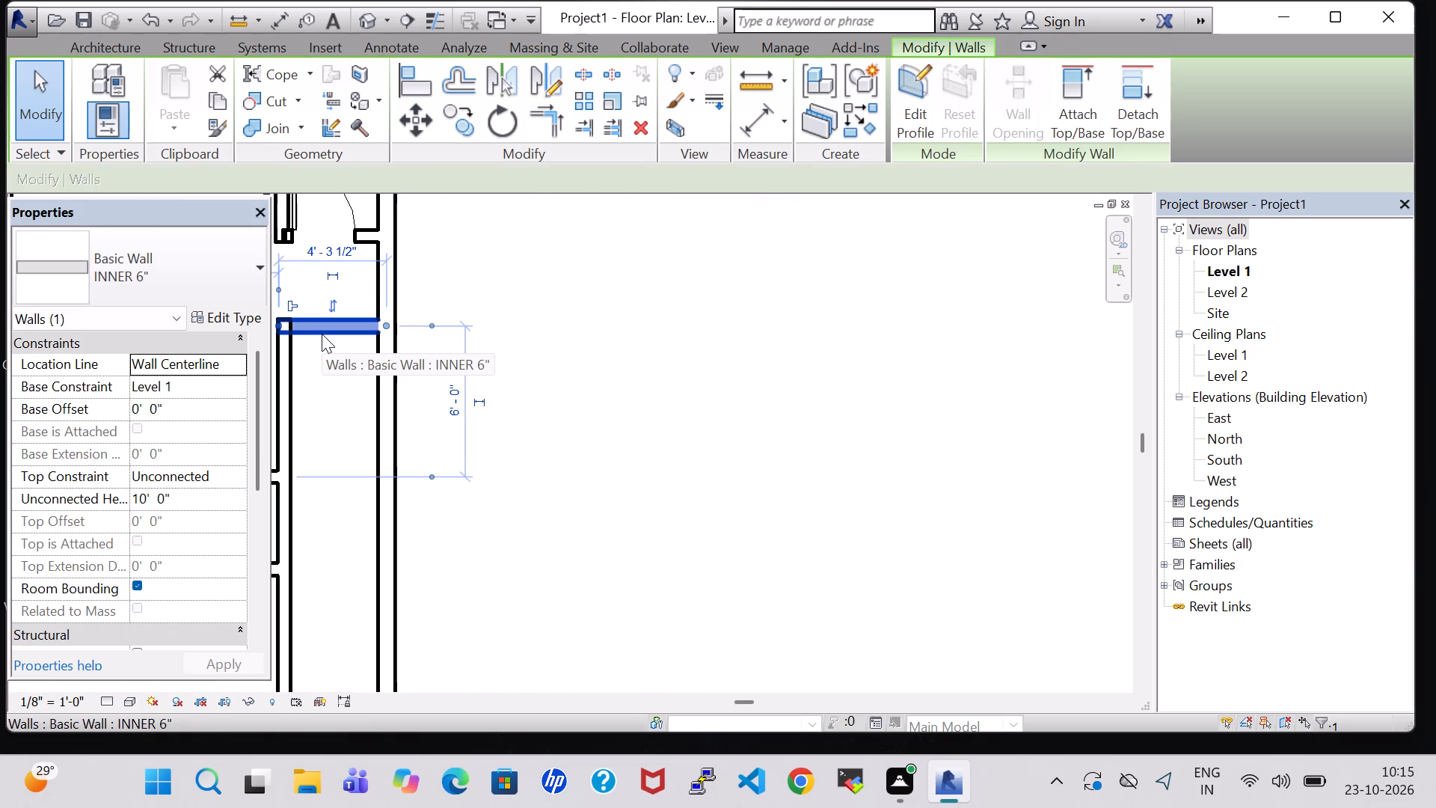
pyautogui.press('Delete')
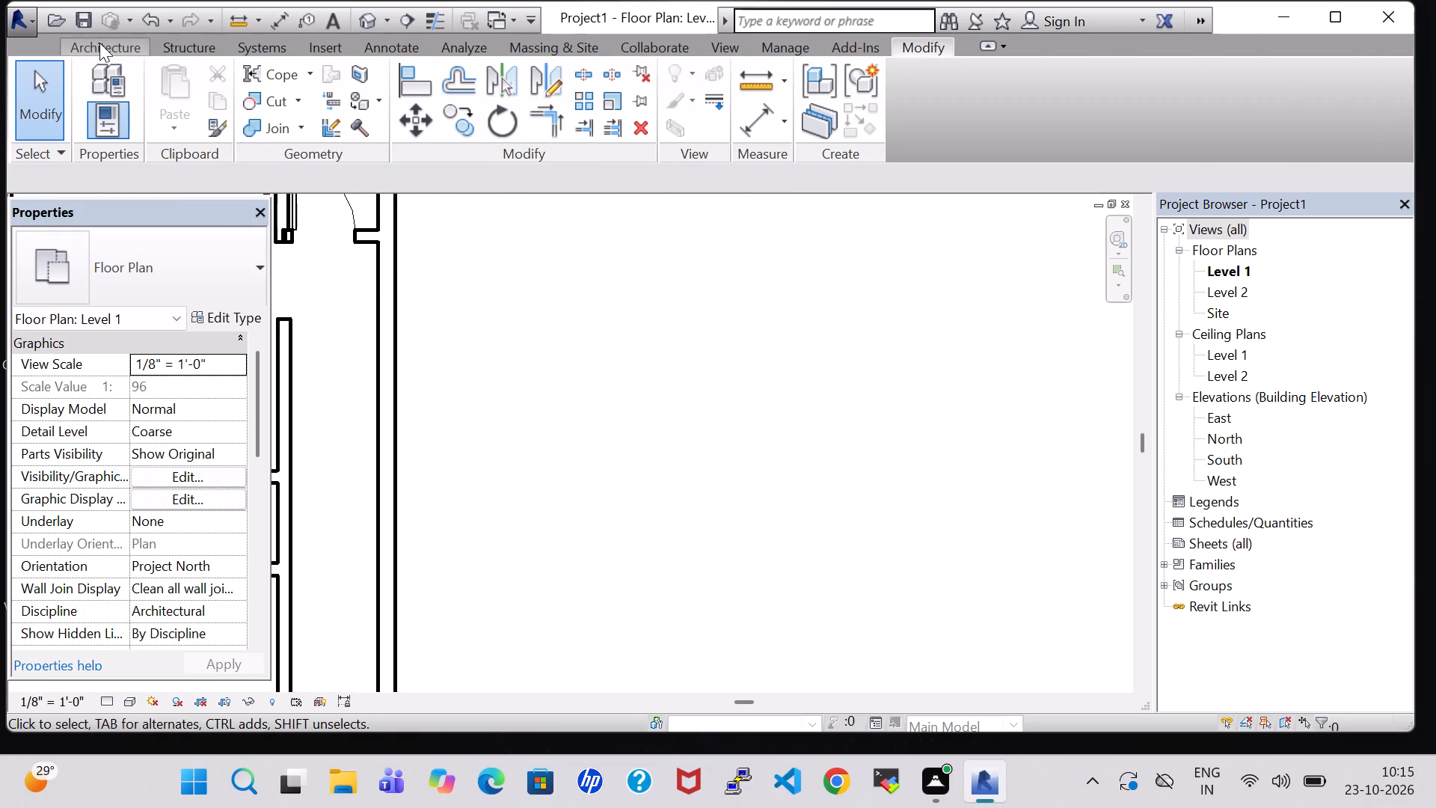
# Draw an INNER 6" wall about 4'-5" long from the top of the strip's left wall segment to the right exterior wall.
pyautogui.click(99, 43)
pyautogui.click(96, 94)
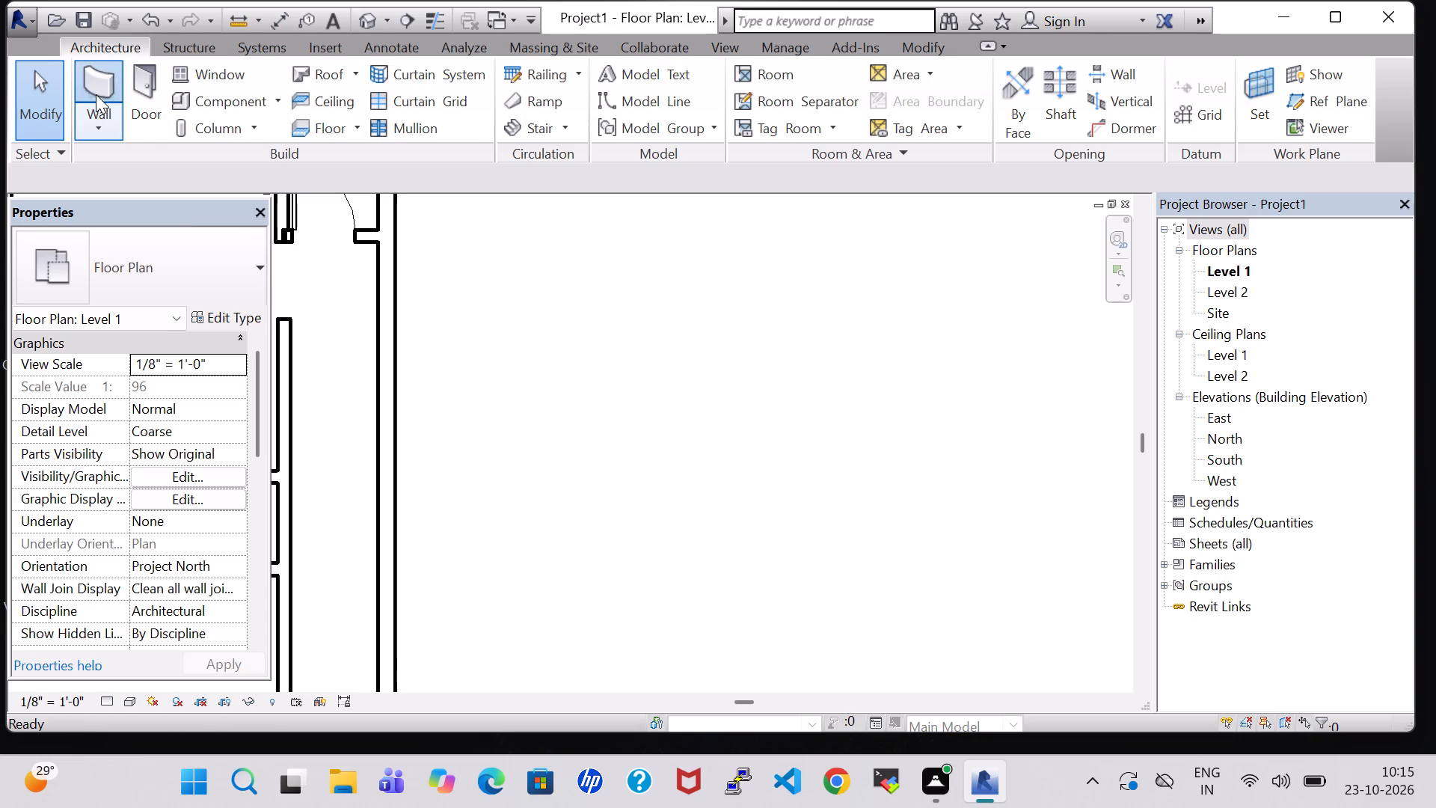
pyautogui.click(193, 272)
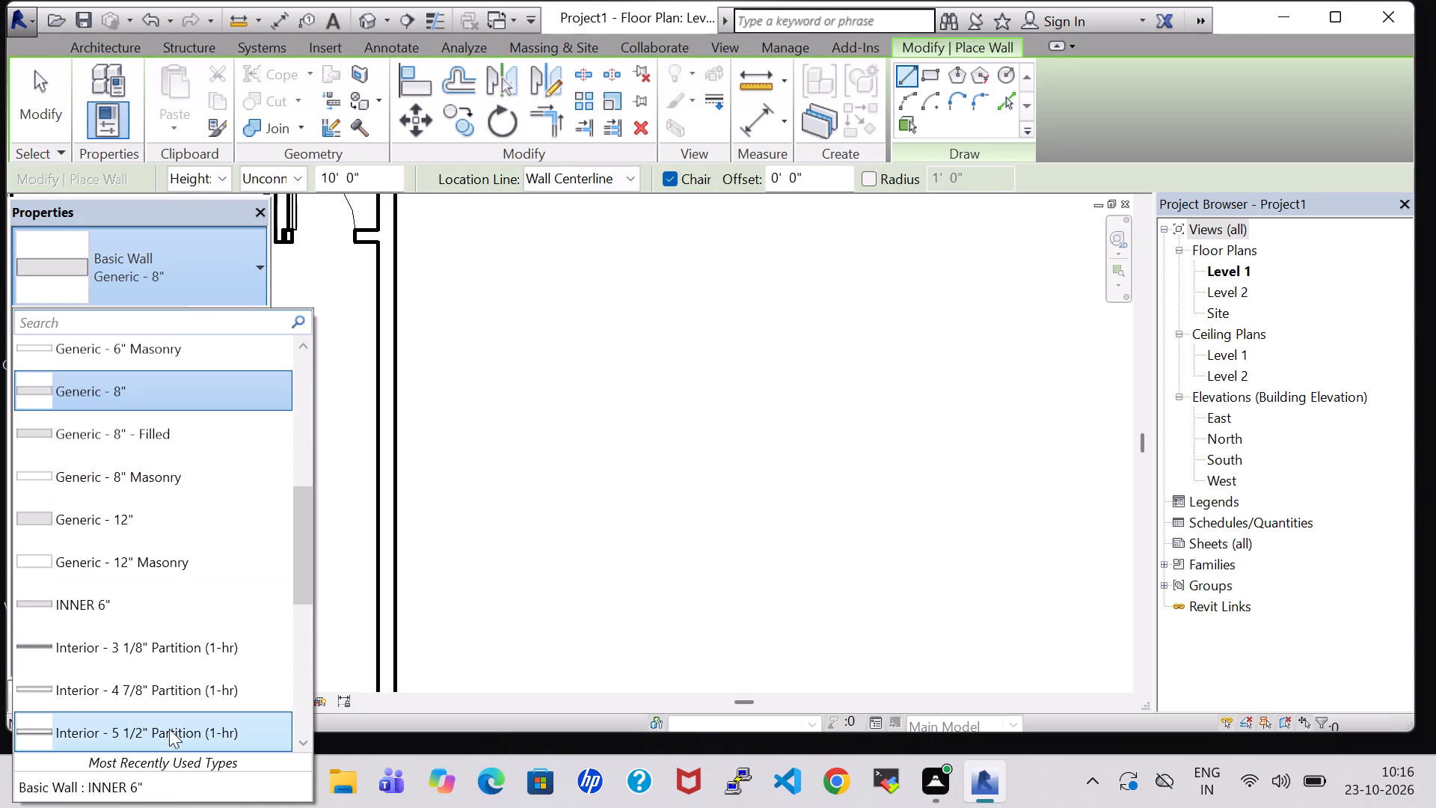
pyautogui.click(170, 792)
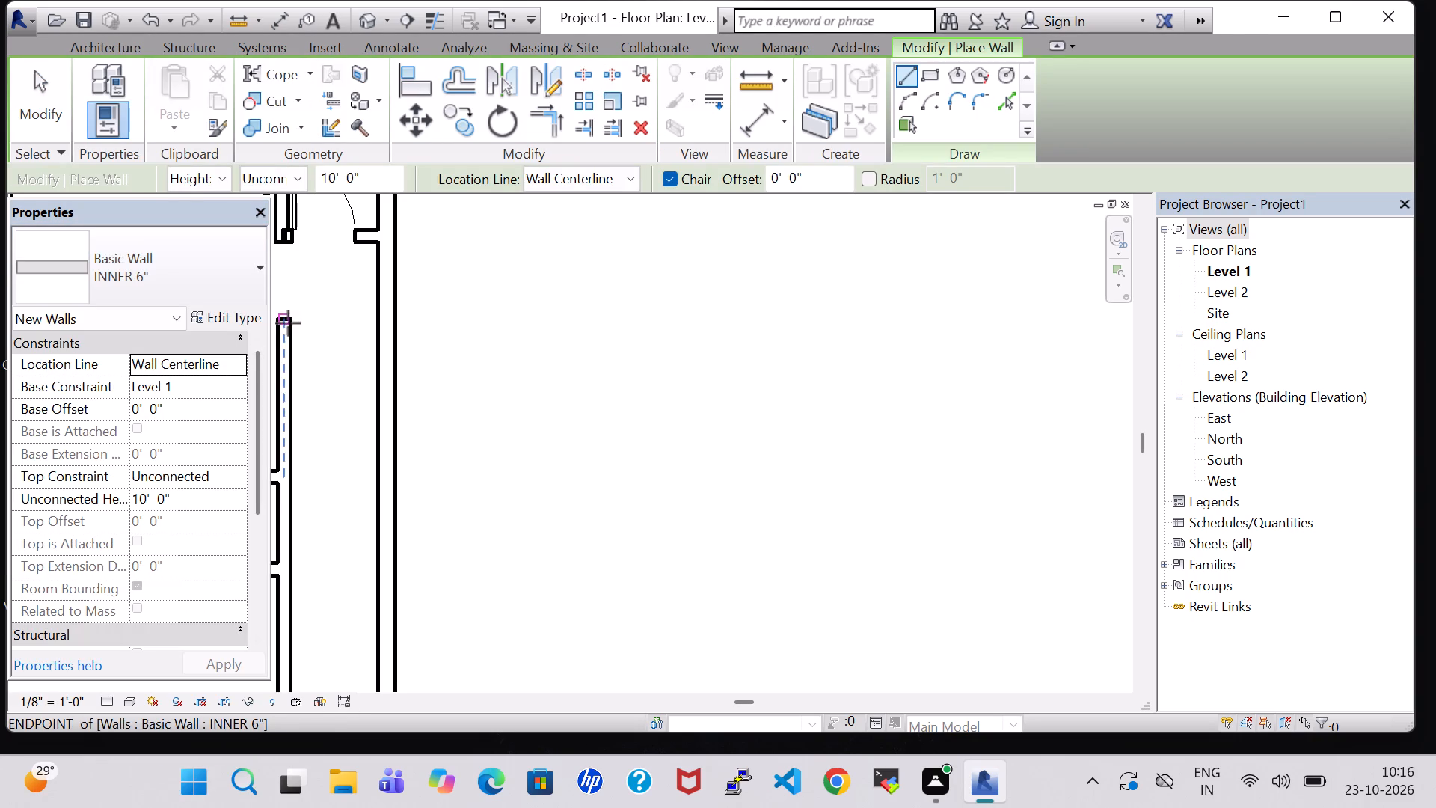
pyautogui.click(283, 328)
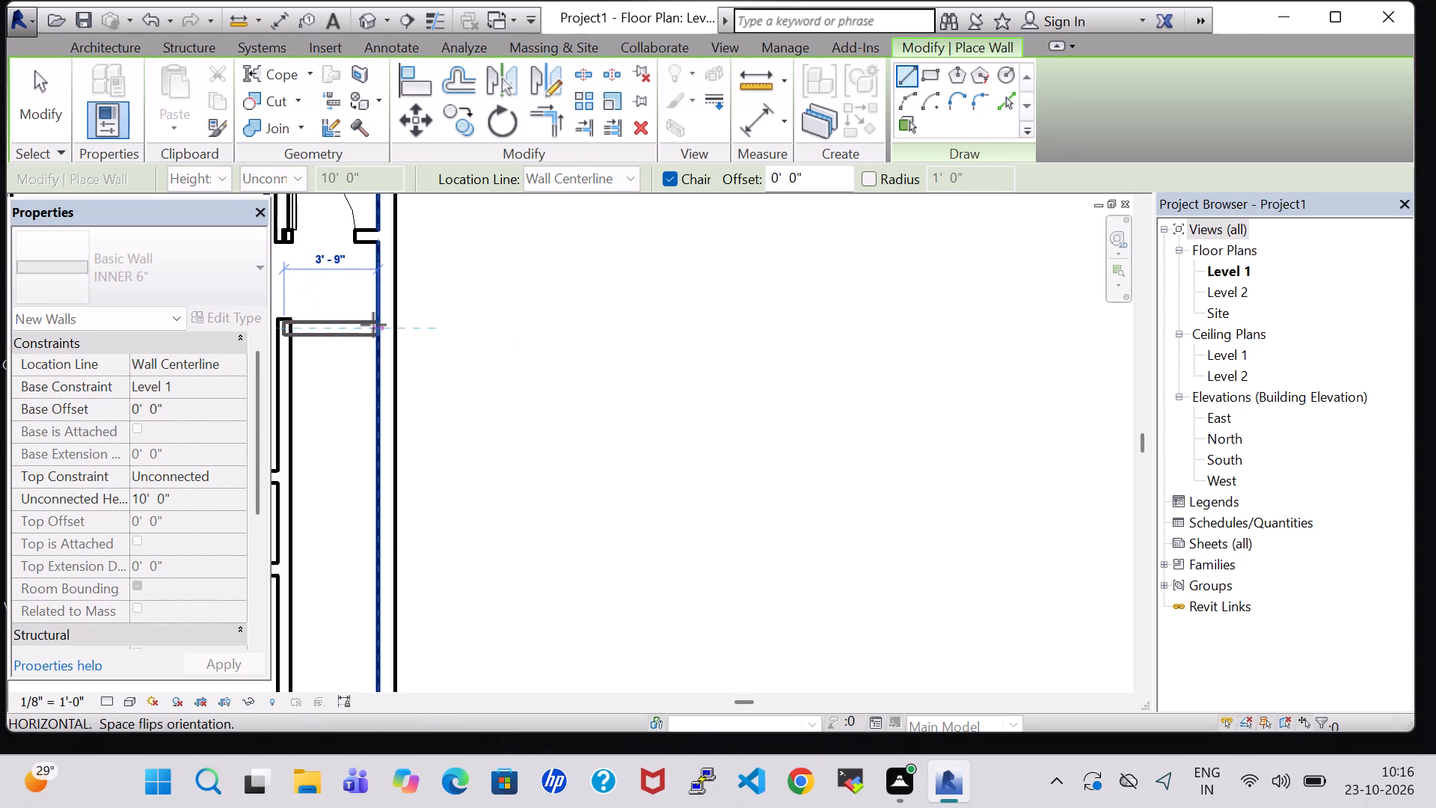
pyautogui.press('Escape')
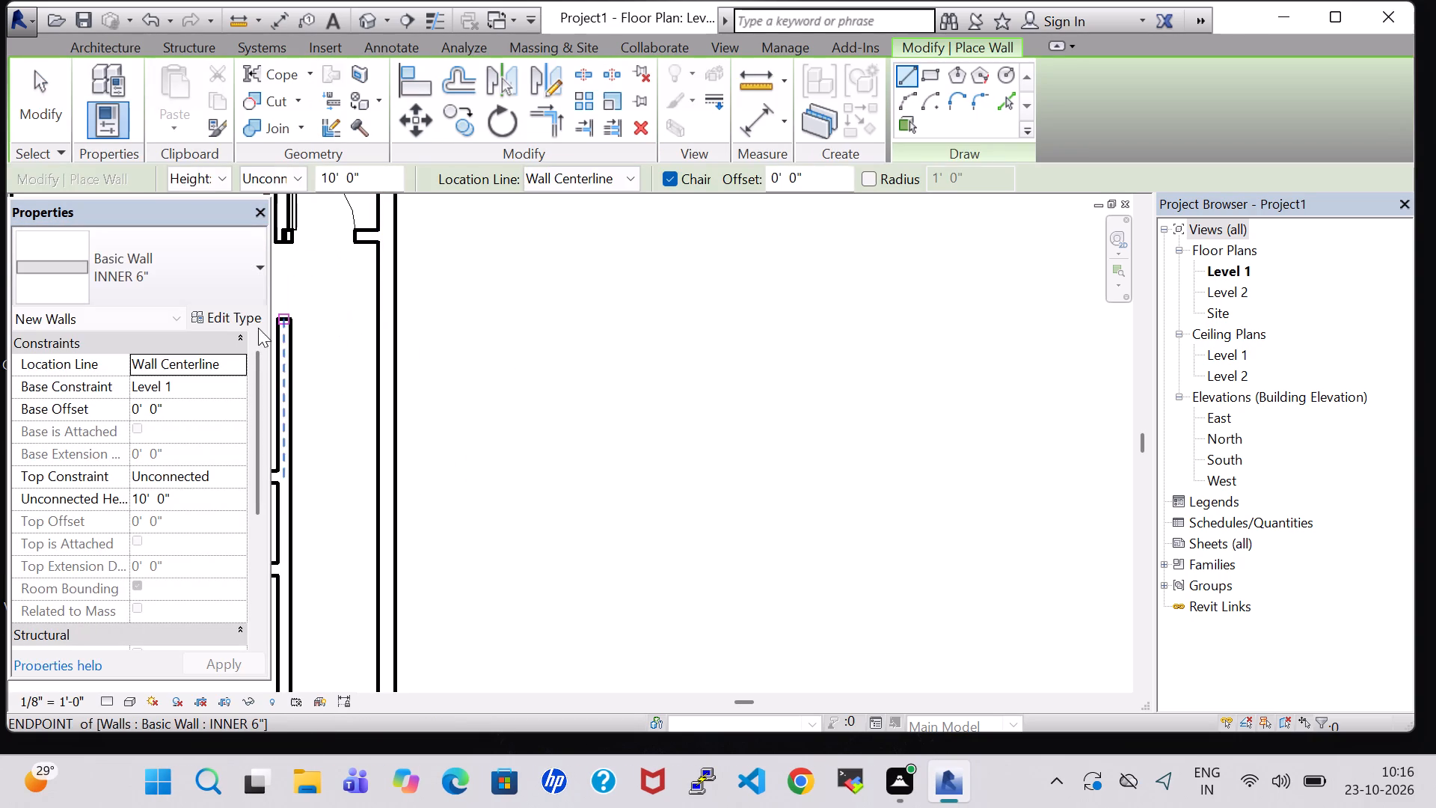
pyautogui.scroll(5, 271, 325)
pyautogui.moveTo(358, 380); pyautogui.dragTo(369, 383, button='middle')
pyautogui.scroll(1, 358, 380)
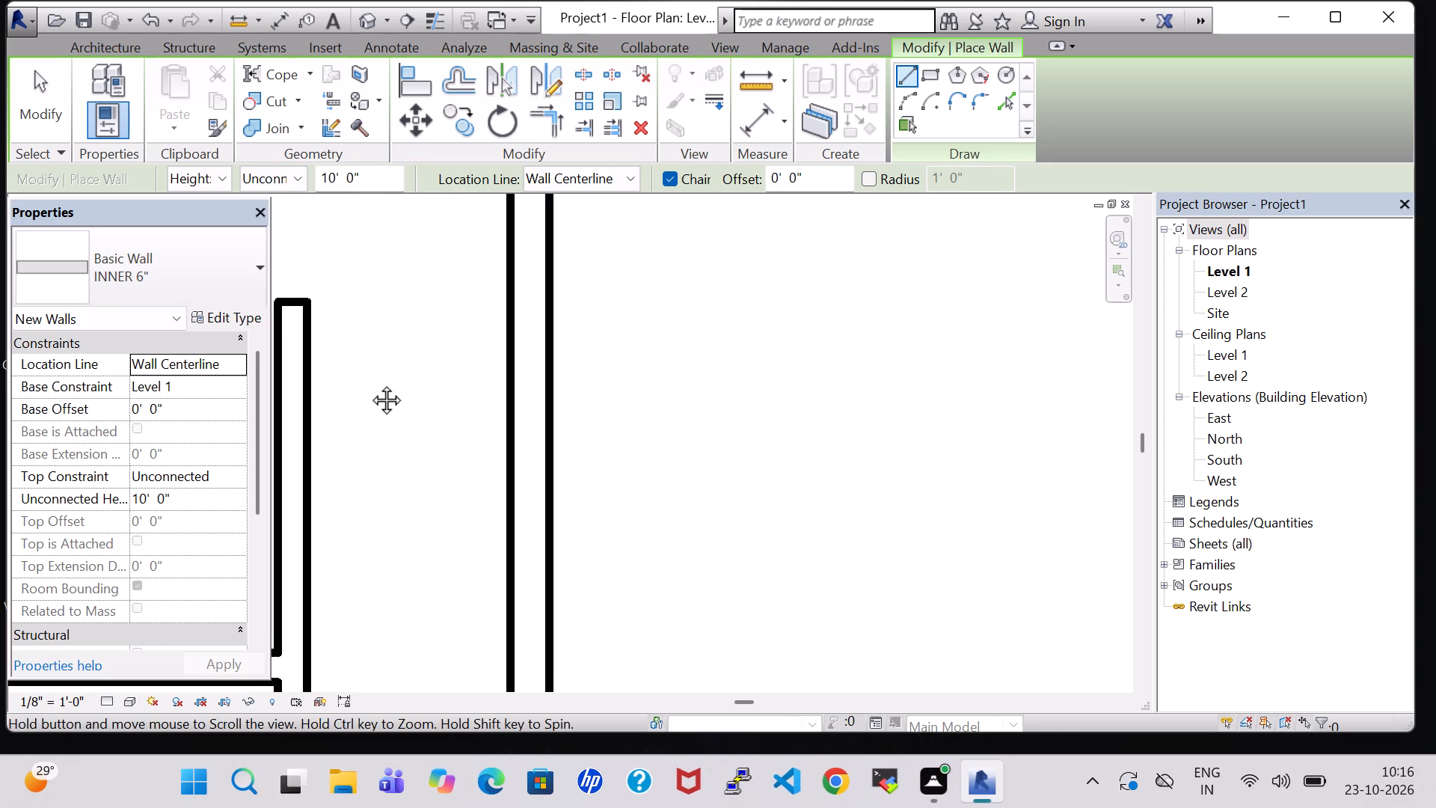
pyautogui.moveTo(369, 383); pyautogui.dragTo(370, 384, button='middle')
pyautogui.click(298, 319)
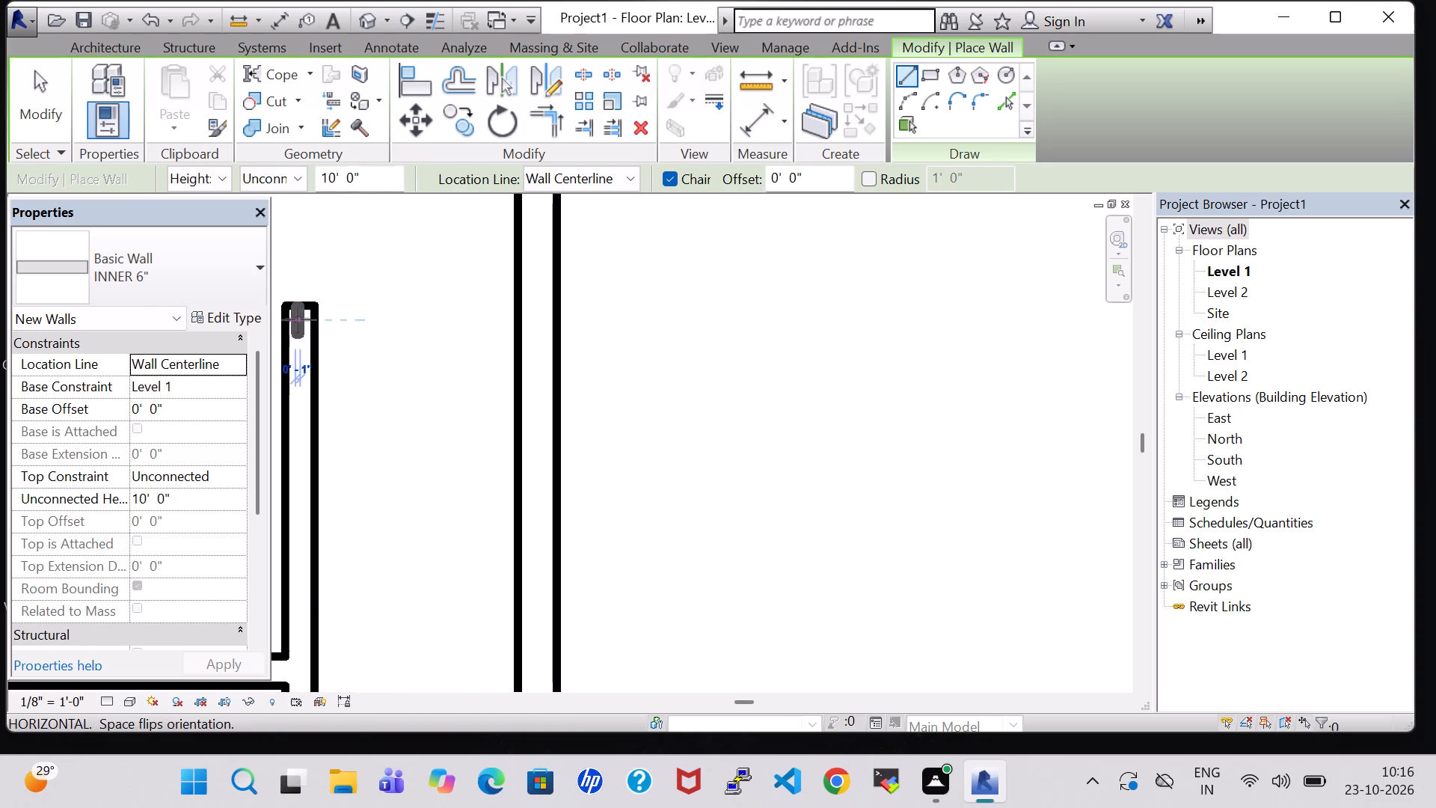
pyautogui.click(554, 319)
pyautogui.press('Escape')
pyautogui.press('Escape')
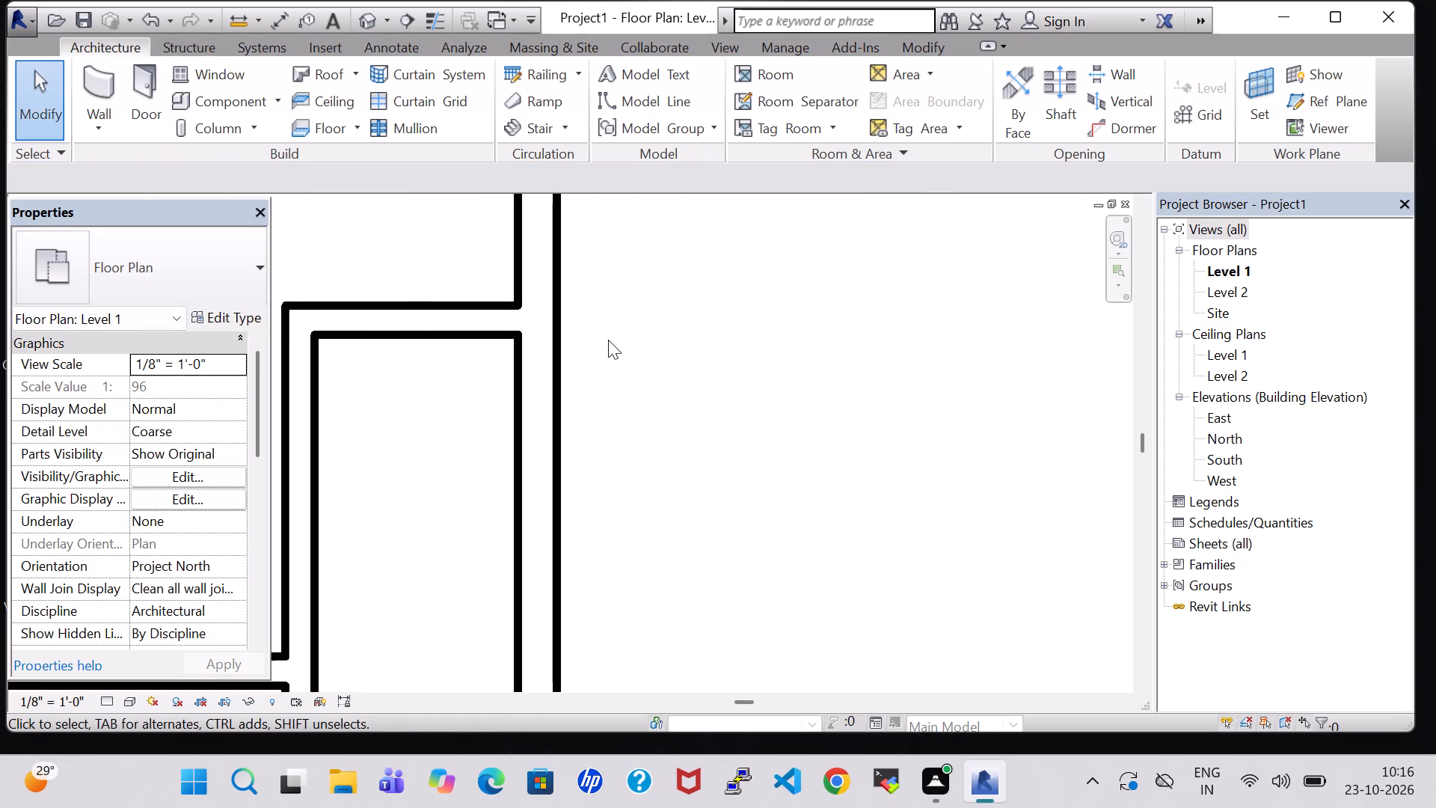
# Nudge the redrawn cross wall in the right-hand strip down by two increments.
pyautogui.scroll(-11, 608, 340)
pyautogui.moveTo(648, 374); pyautogui.dragTo(758, 379, button='middle')
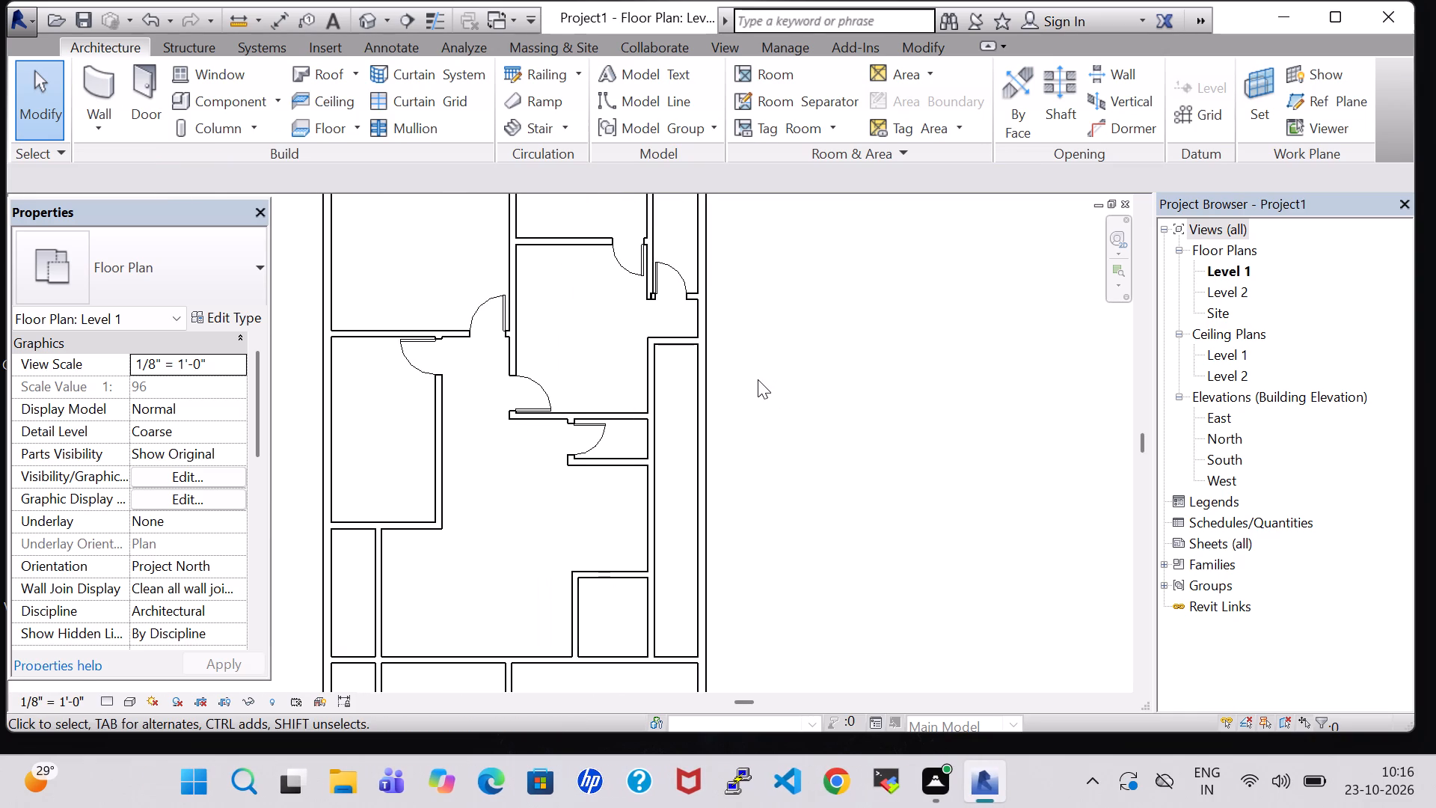
pyautogui.click(680, 343)
pyautogui.press('Down')
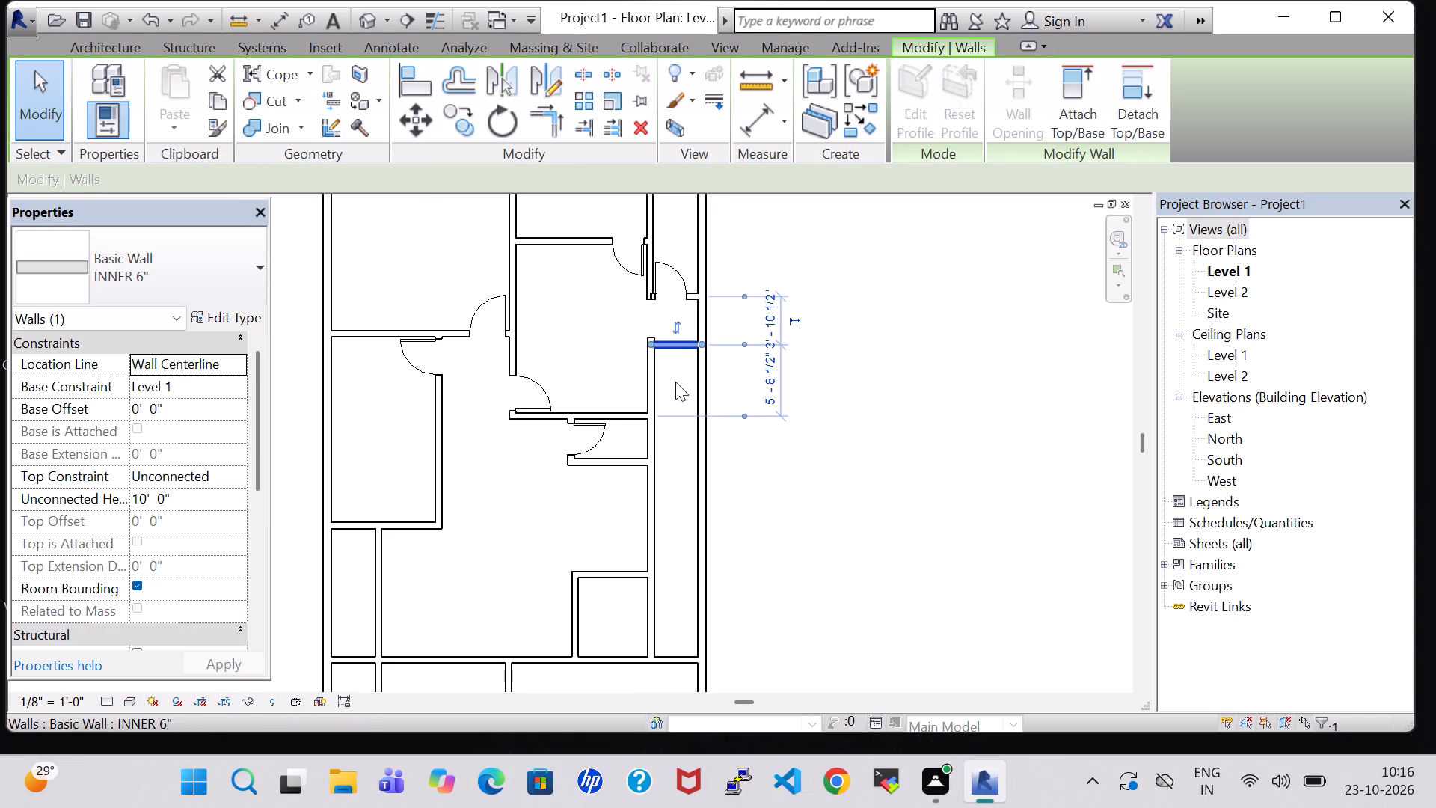
pyautogui.press('Down')
pyautogui.click(958, 436)
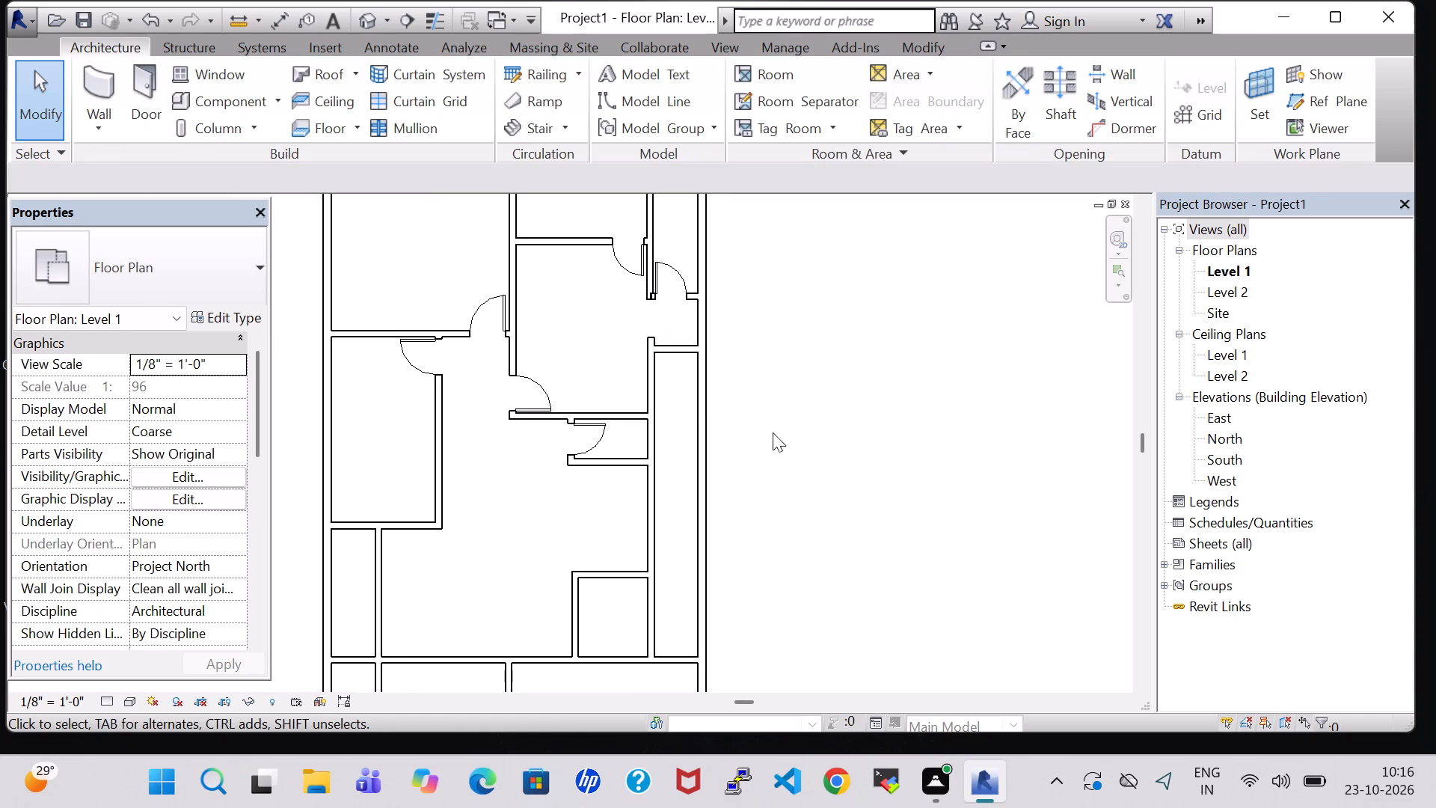
# Nudge the top end of the strip's left wall segment down by two increments to meet the cross wall.
pyautogui.click(647, 337)
pyautogui.press('Down')
pyautogui.press('Down')
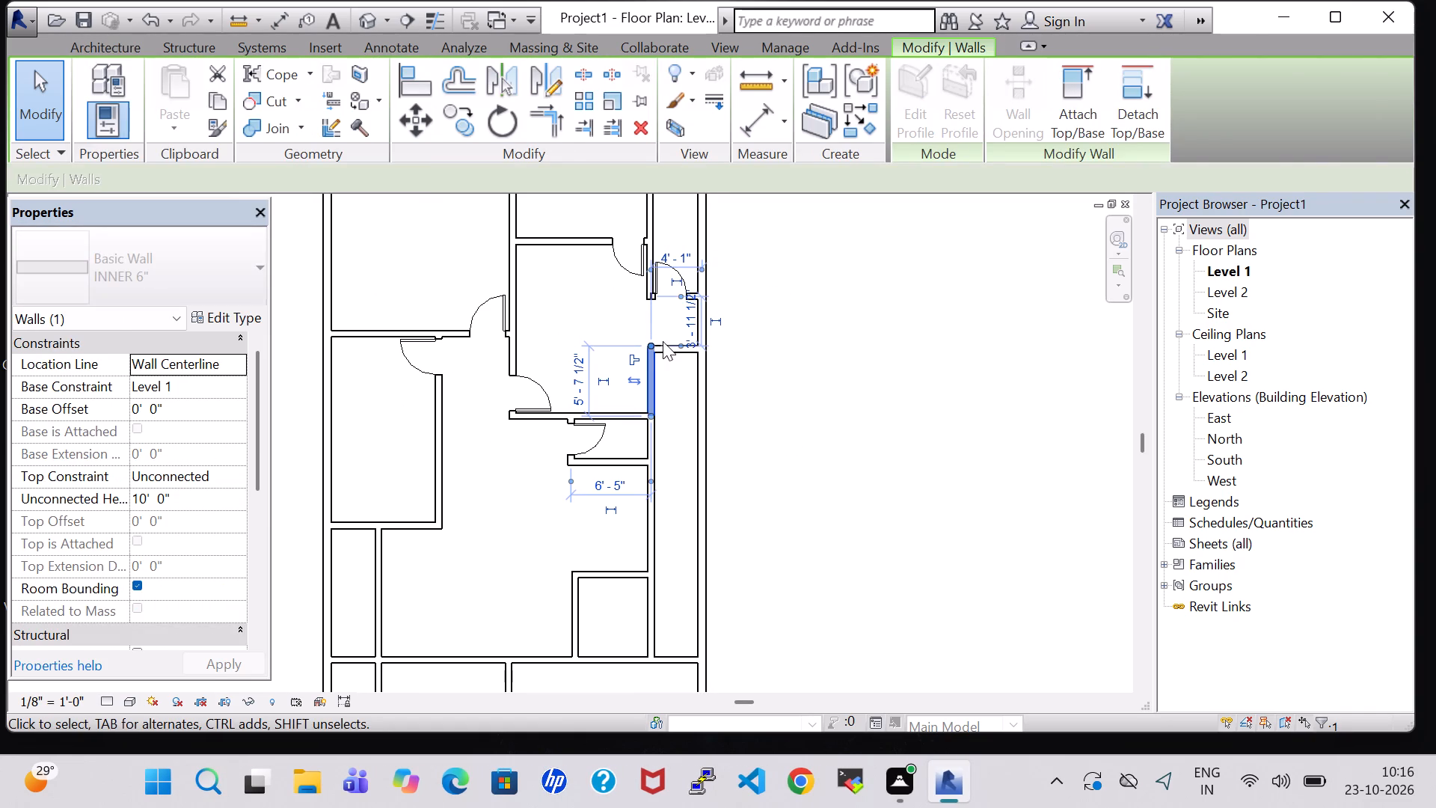
pyautogui.click(824, 377)
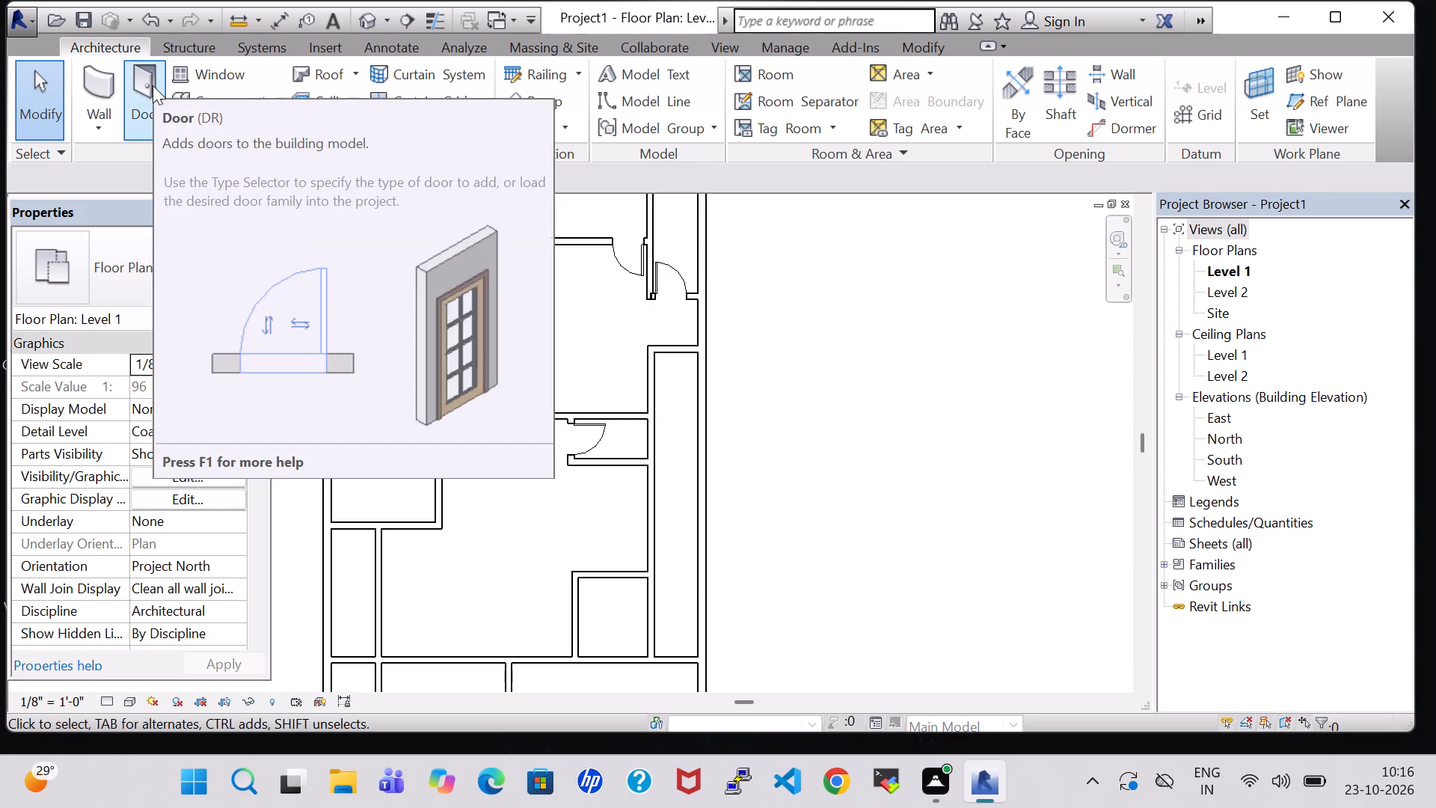
# Draw an INNER 6" wall about 4'-1" long across the strip, continuing the central room's bottom wall to the right exterior wall.
pyautogui.click(95, 69)
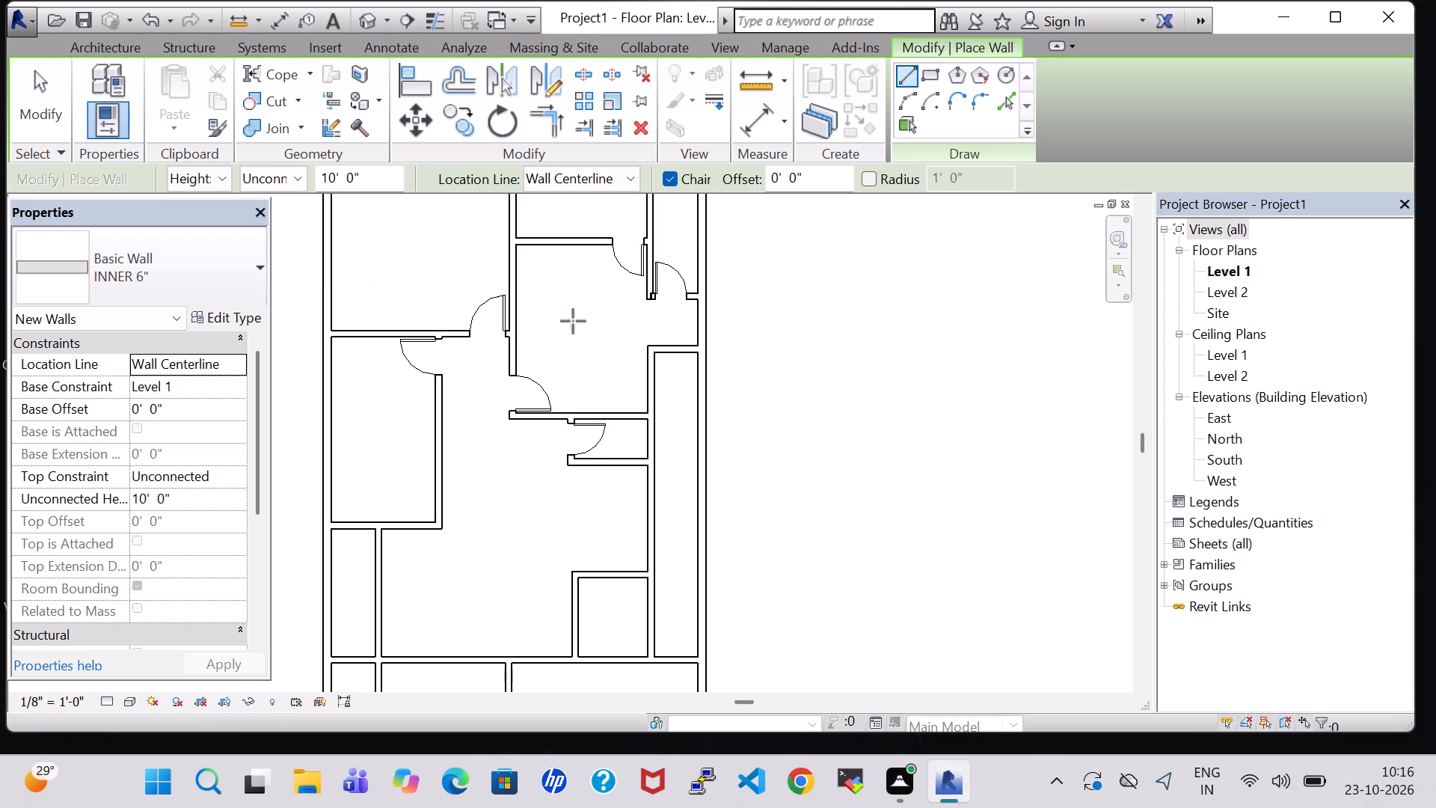
pyautogui.click(648, 417)
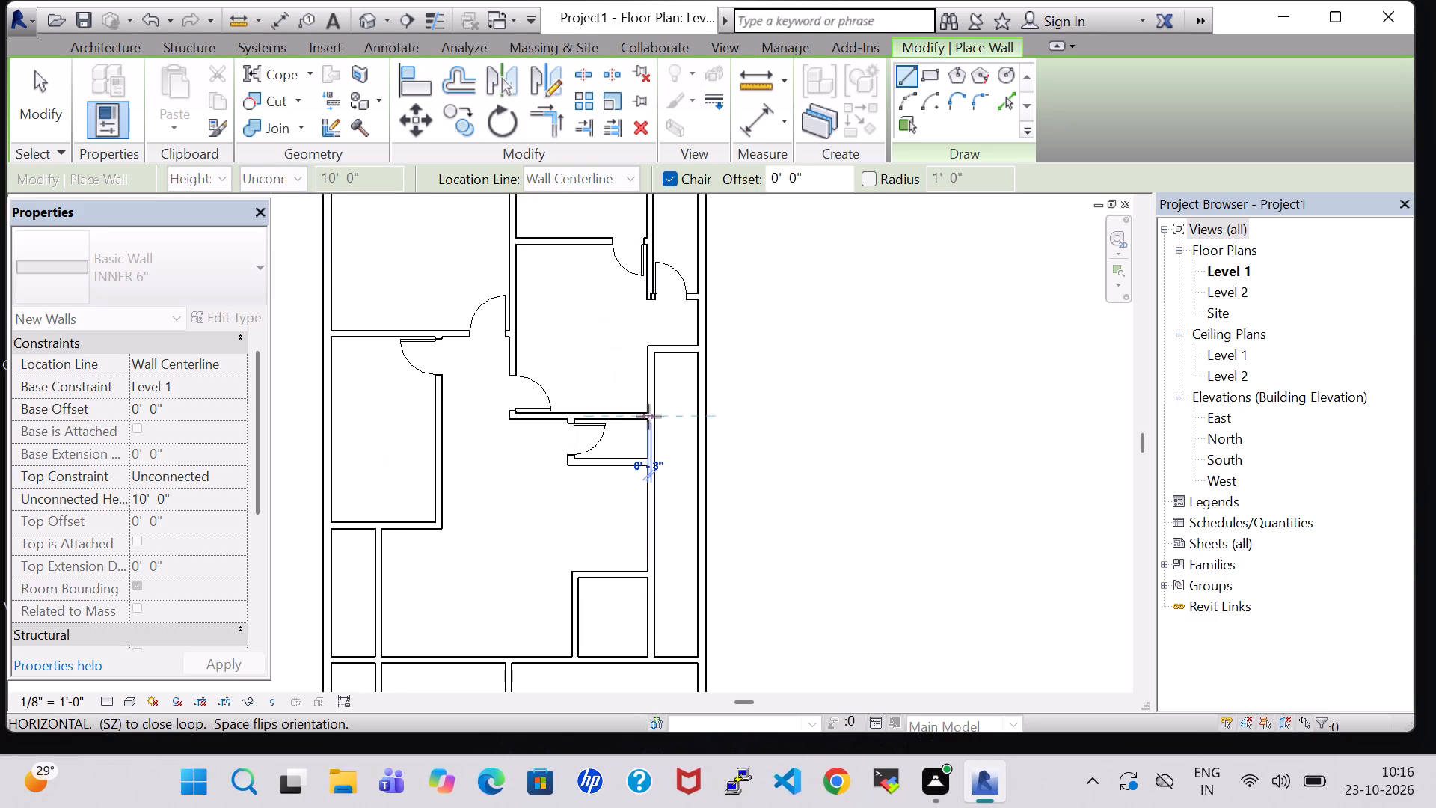
pyautogui.click(699, 417)
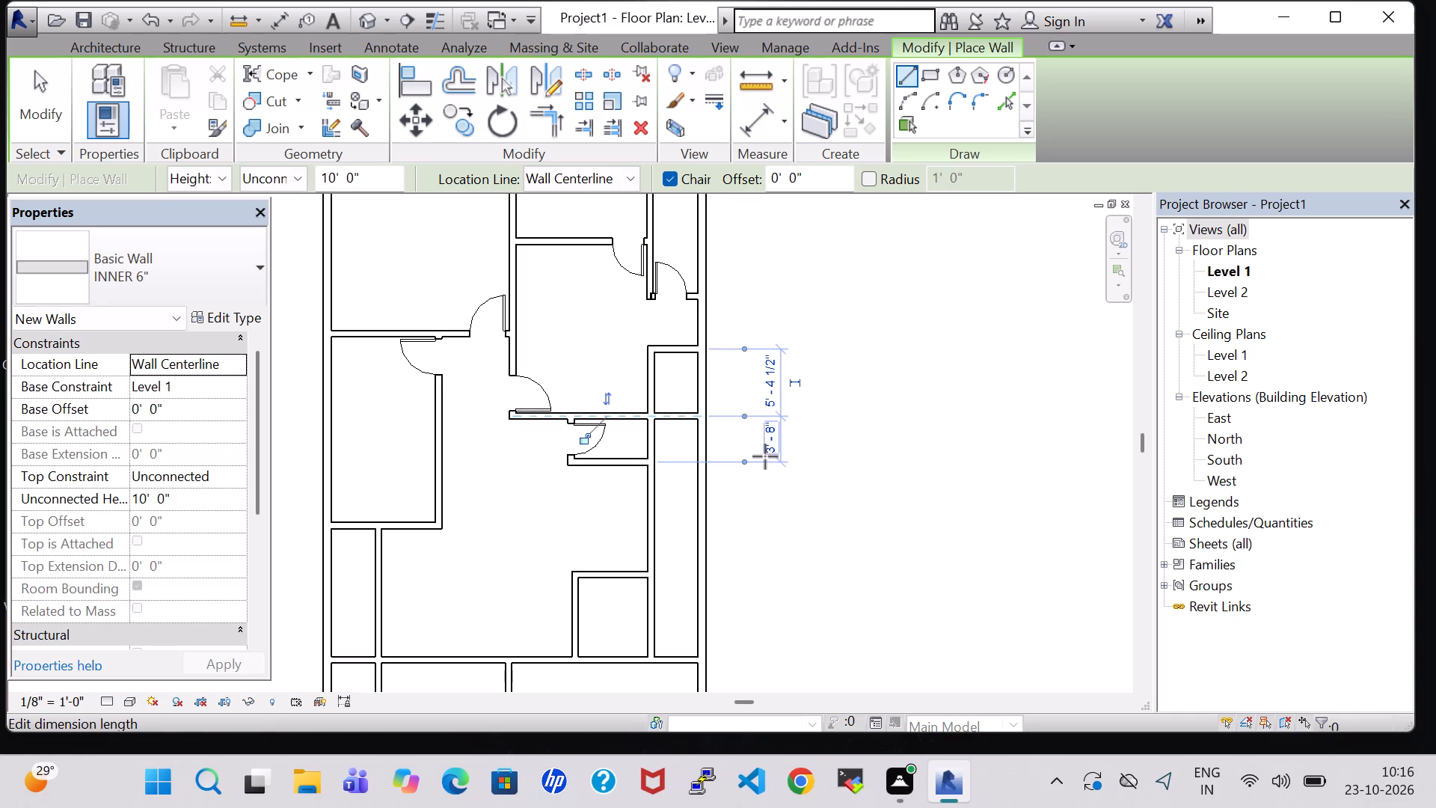
pyautogui.press('Escape')
pyautogui.press('Escape')
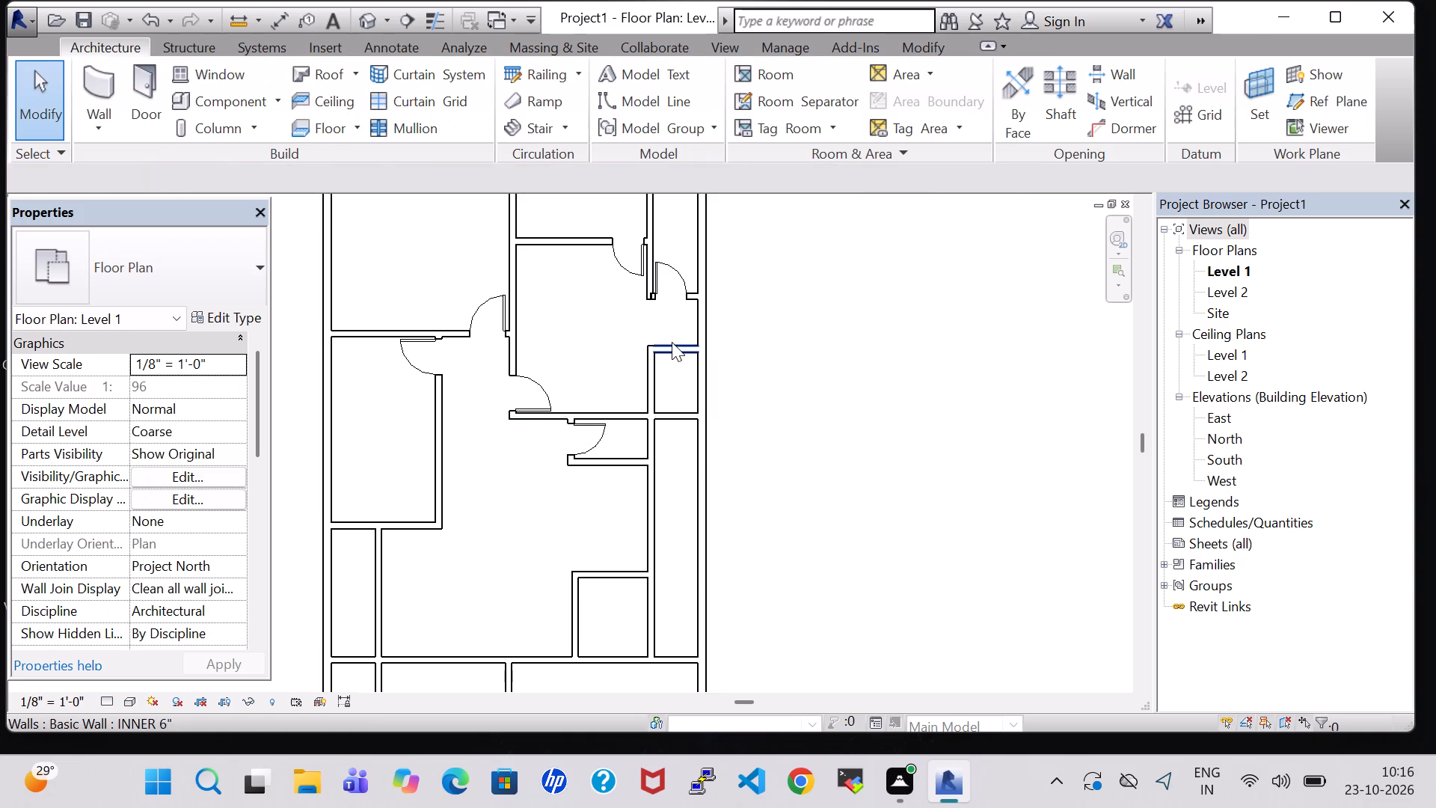
# Nudge the strip's upper cross wall below the opening up by three increments, unjoining it from the left wall segment.
pyautogui.click(672, 342)
pyautogui.press('Up')
pyautogui.press('Up')
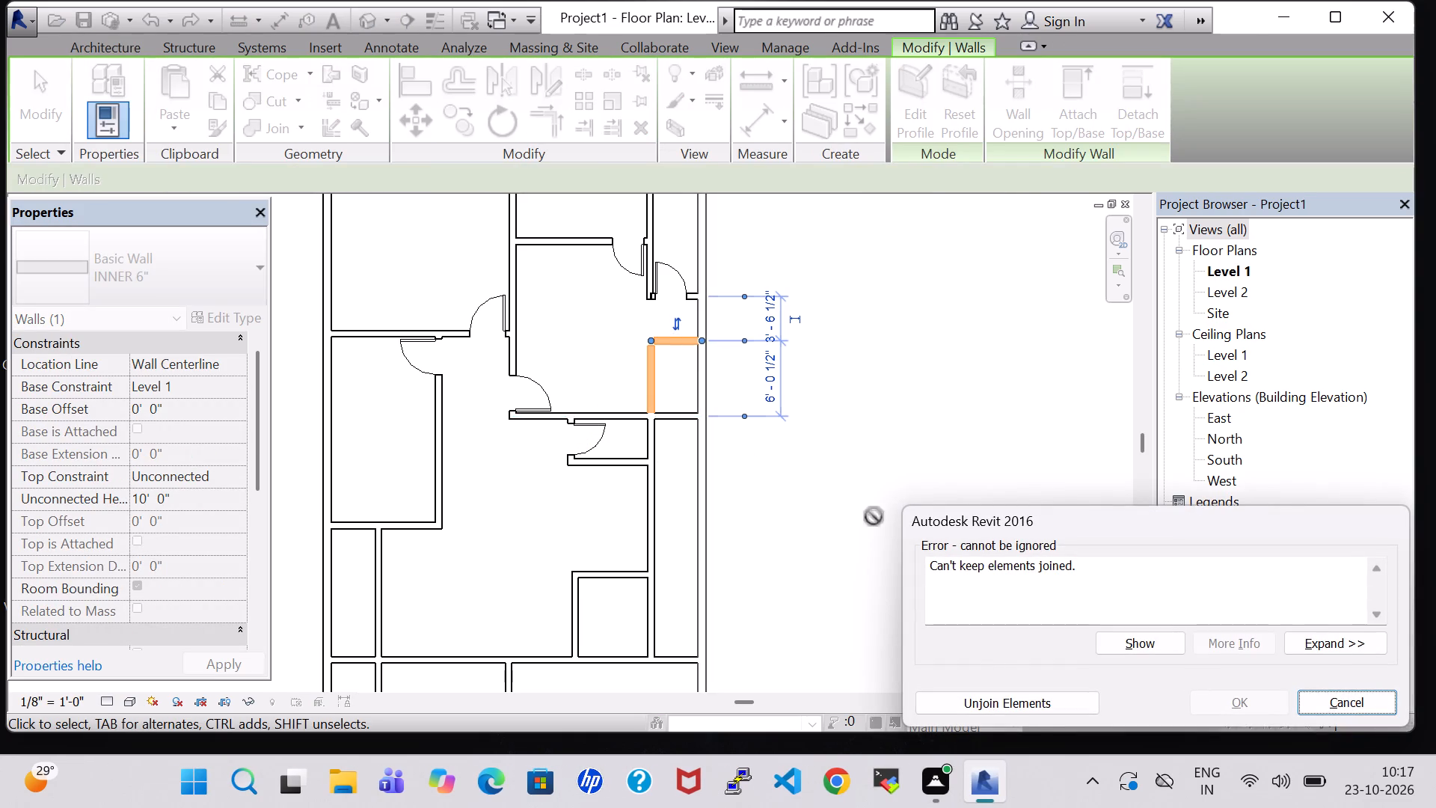
pyautogui.click(1028, 713)
pyautogui.press('Up')
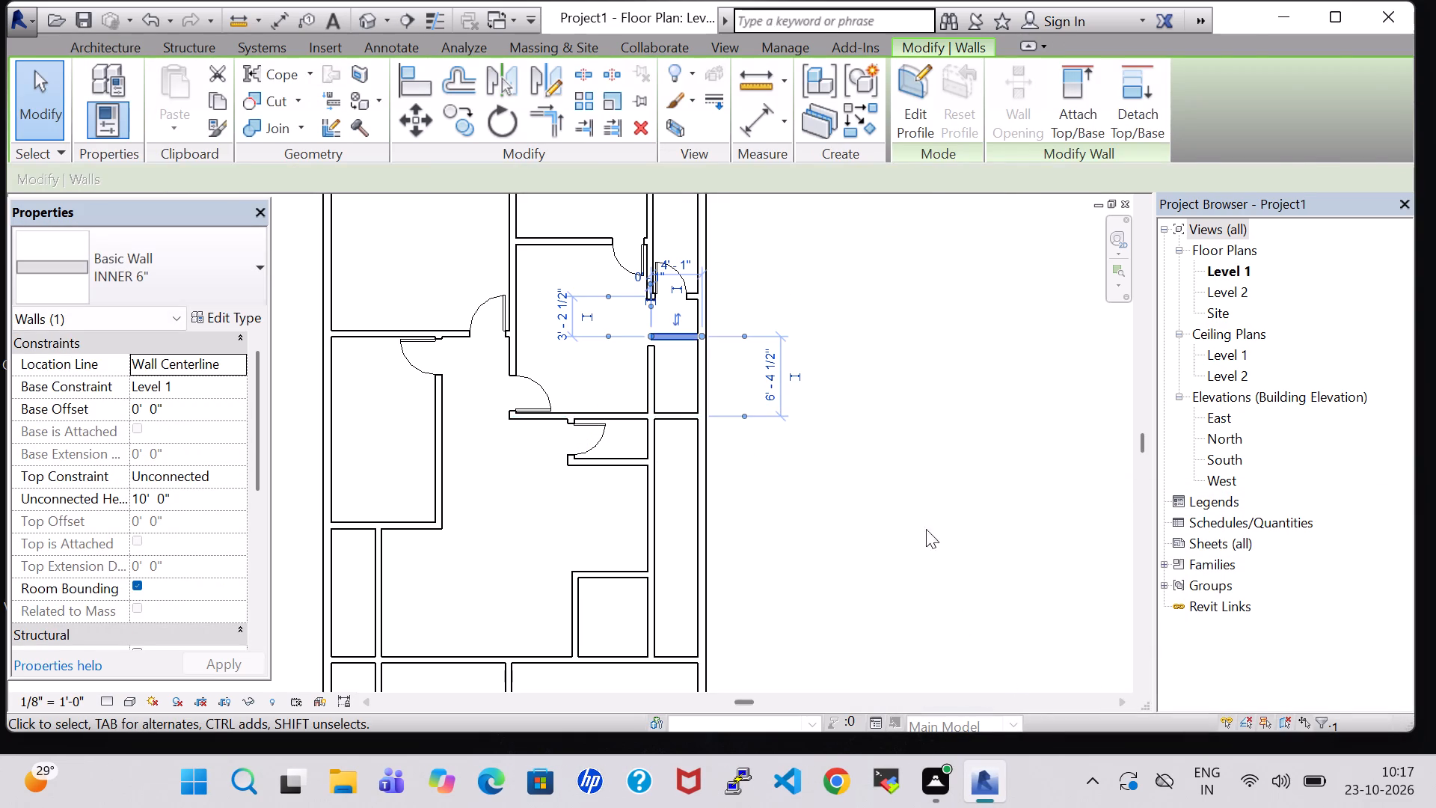
pyautogui.click(918, 509)
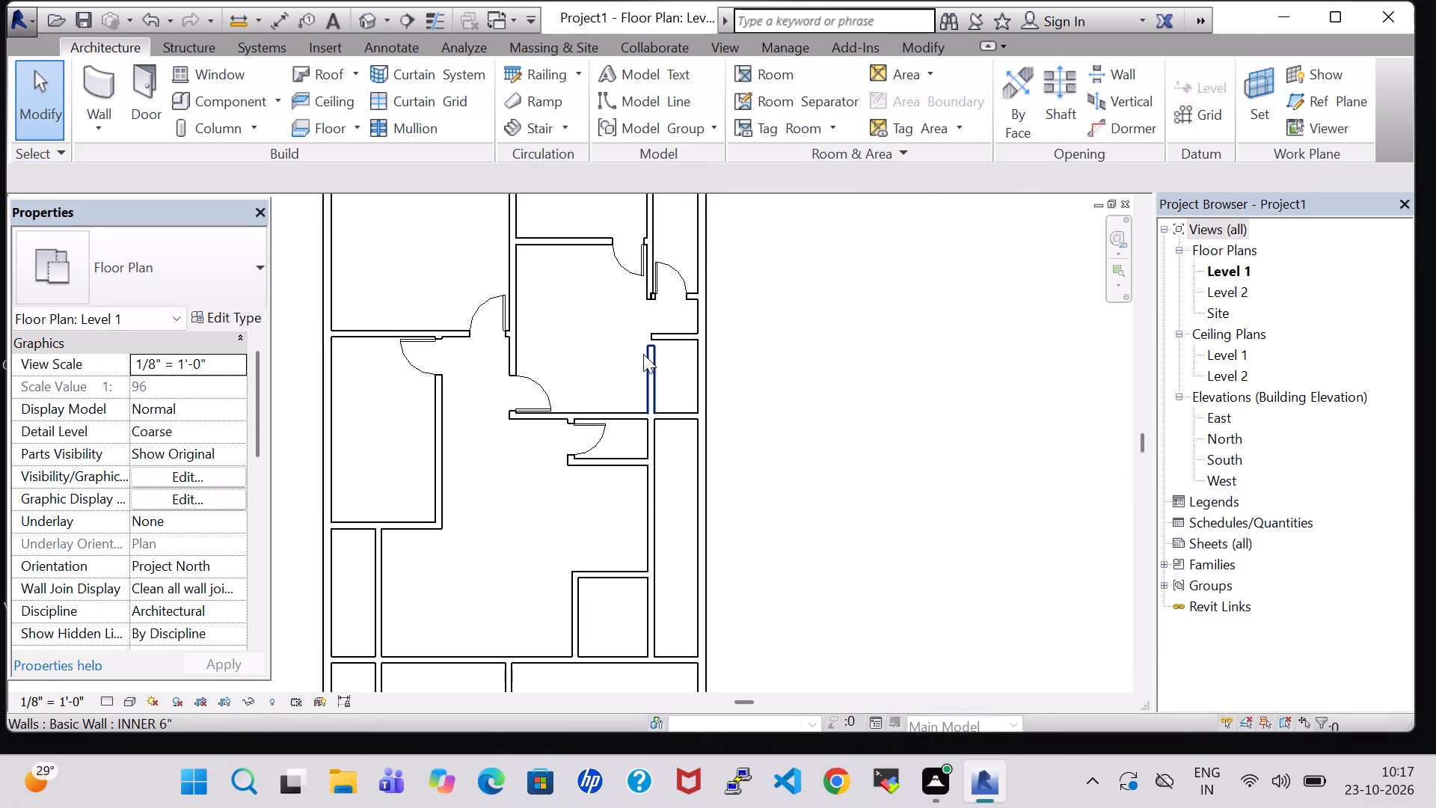
# Nudge the strip's left wall segment below the opening up by three increments to meet the cross wall.
pyautogui.click(643, 354)
pyautogui.press('Up')
pyautogui.press('Up')
pyautogui.press('Up')
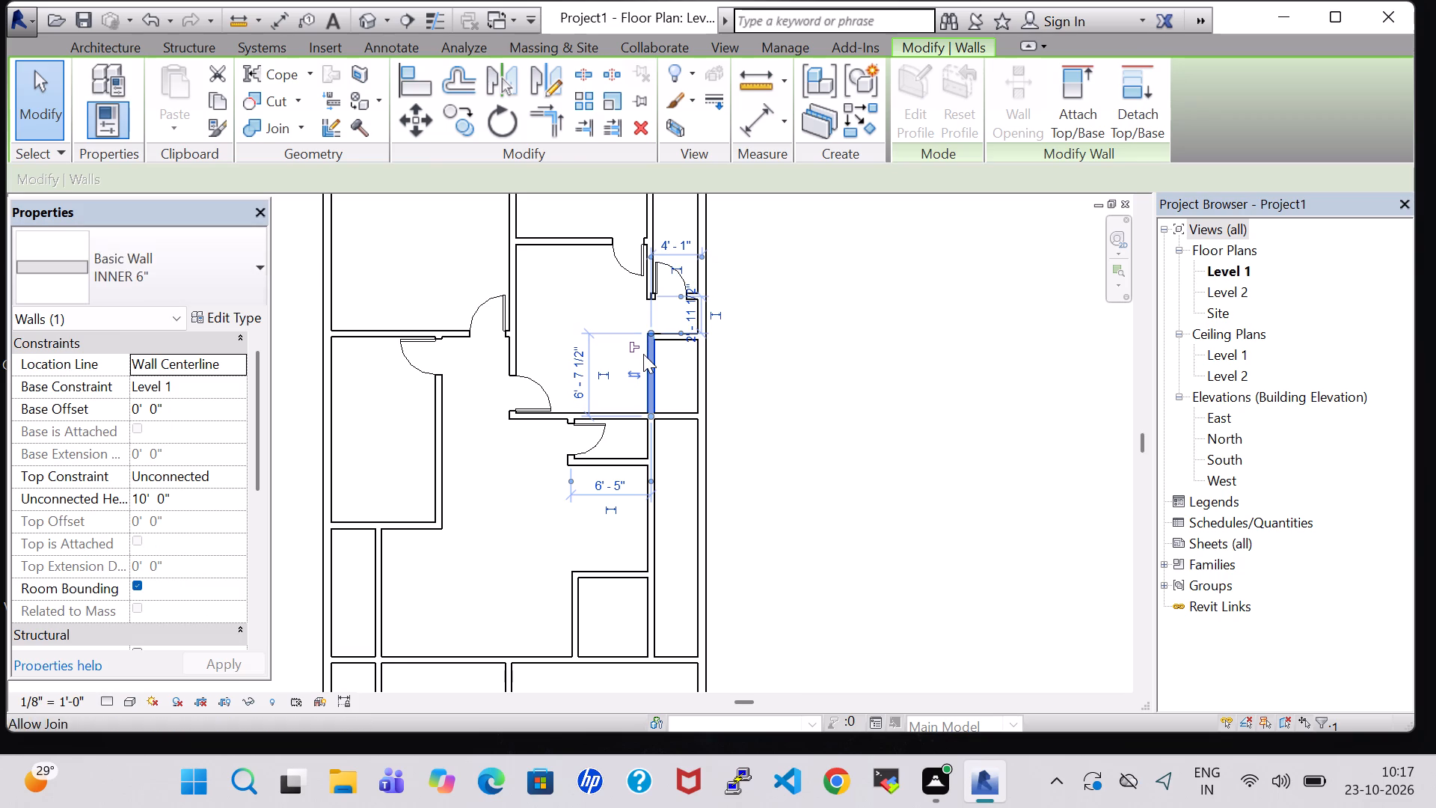
pyautogui.click(799, 369)
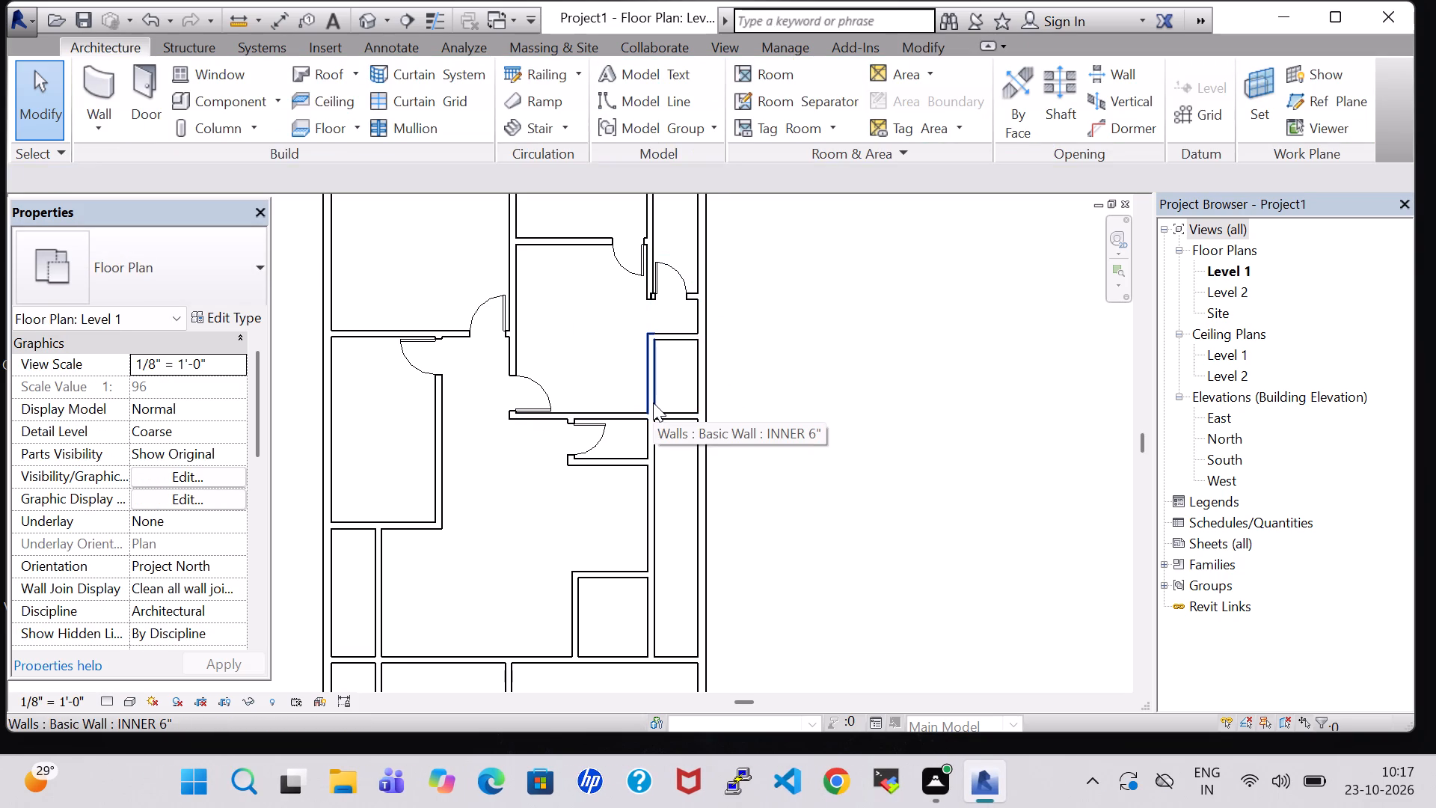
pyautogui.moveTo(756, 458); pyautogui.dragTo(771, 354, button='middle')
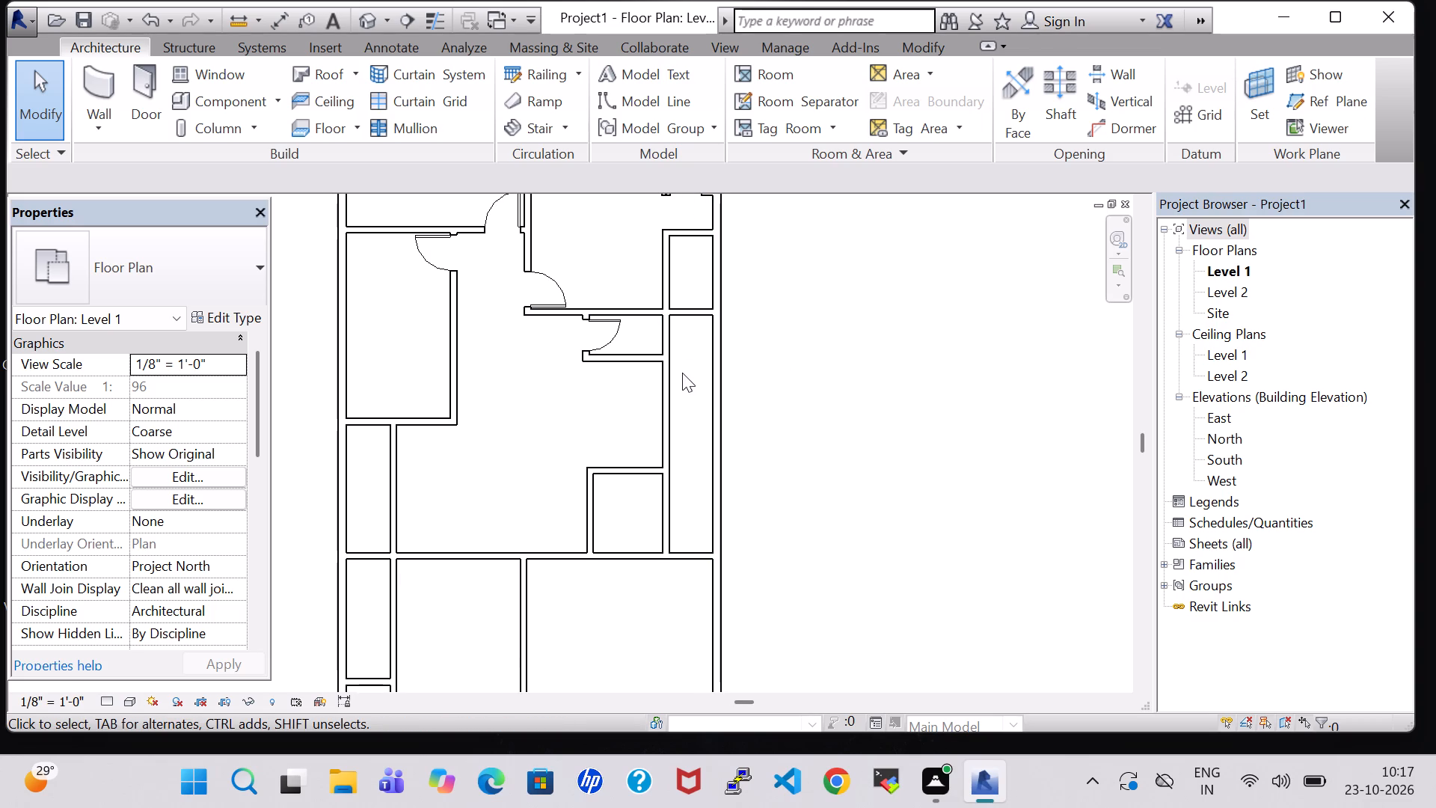
# Place a 30" x 80" Single-Flush door in the right strip's upper cross wall, swinging upward, centred about 1'-9" from the strip's left wall.
pyautogui.click(151, 88)
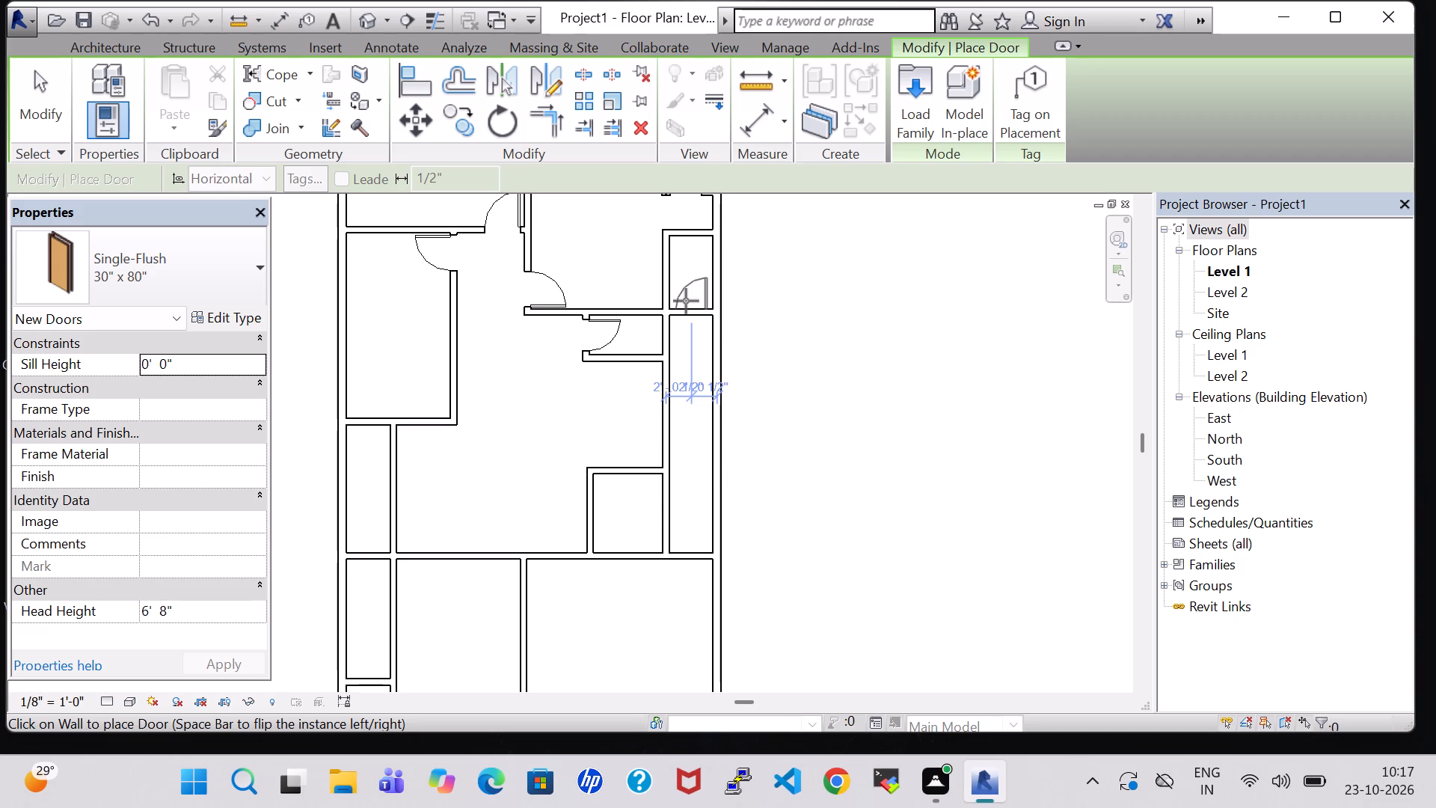
pyautogui.press('space')
pyautogui.scroll(4, 686, 301)
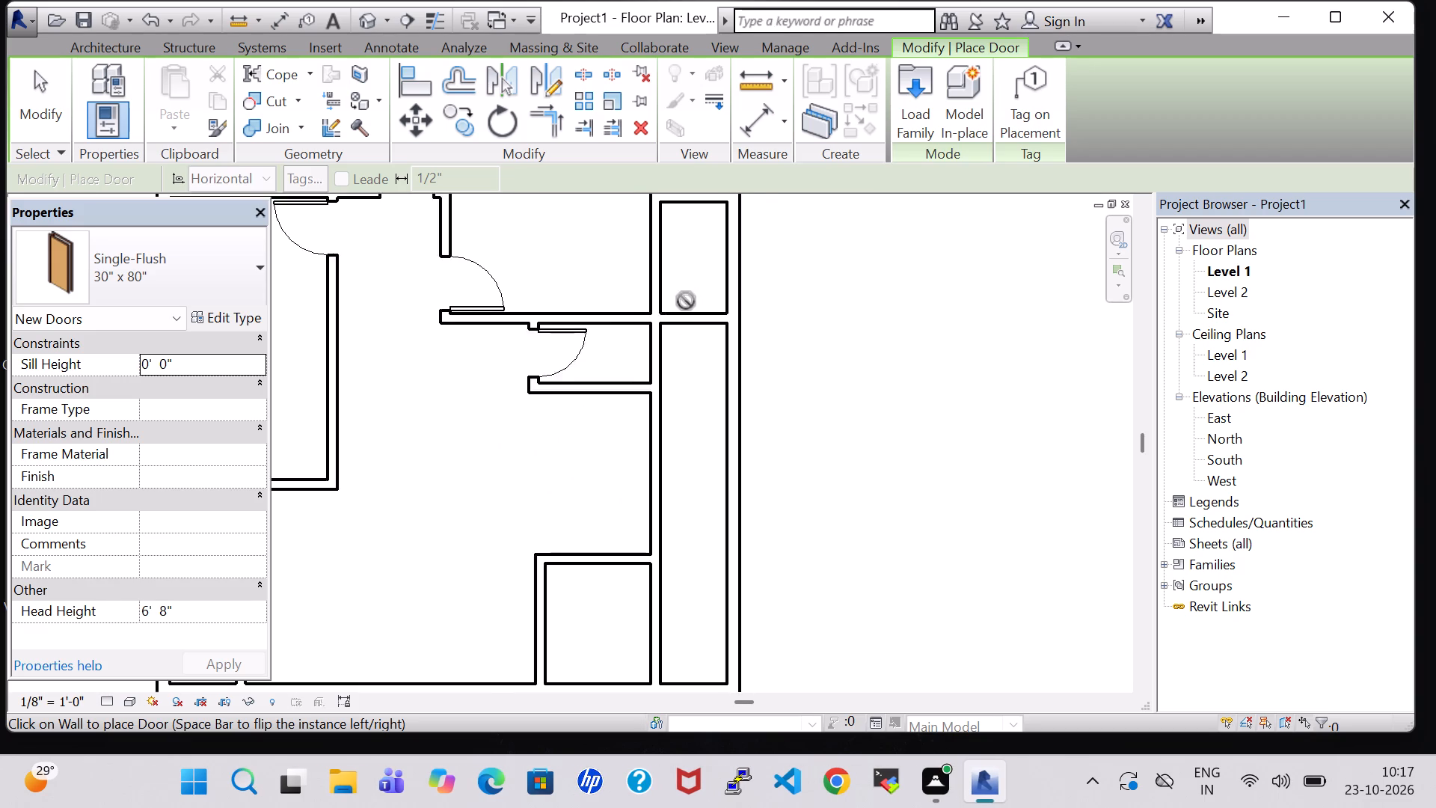
pyautogui.scroll(2, 686, 301)
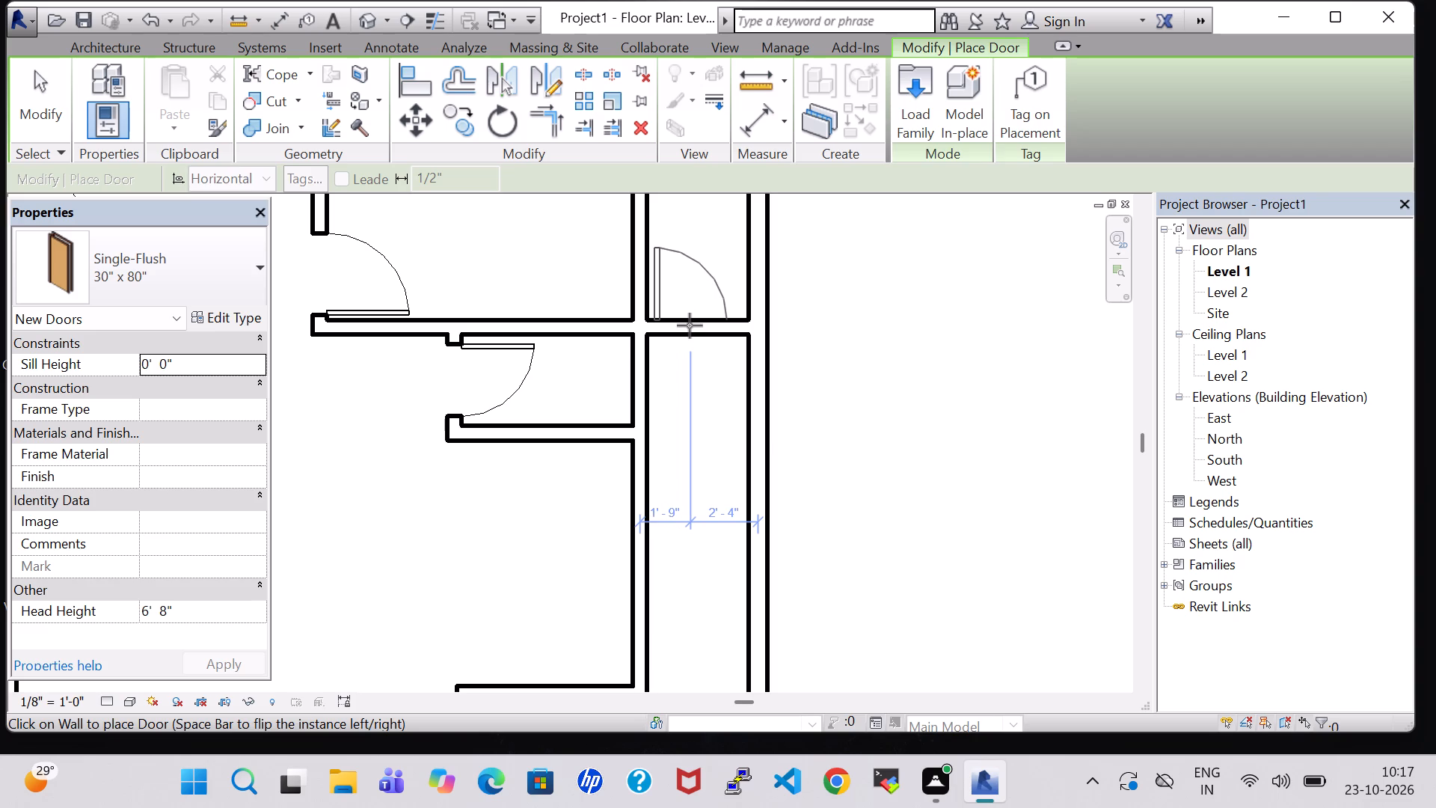
pyautogui.click(690, 325)
# Place a 30" x 80" door in the central room's right wall, centred about 1'-9" above the small corner room's top wall.
pyautogui.scroll(-7, 690, 325)
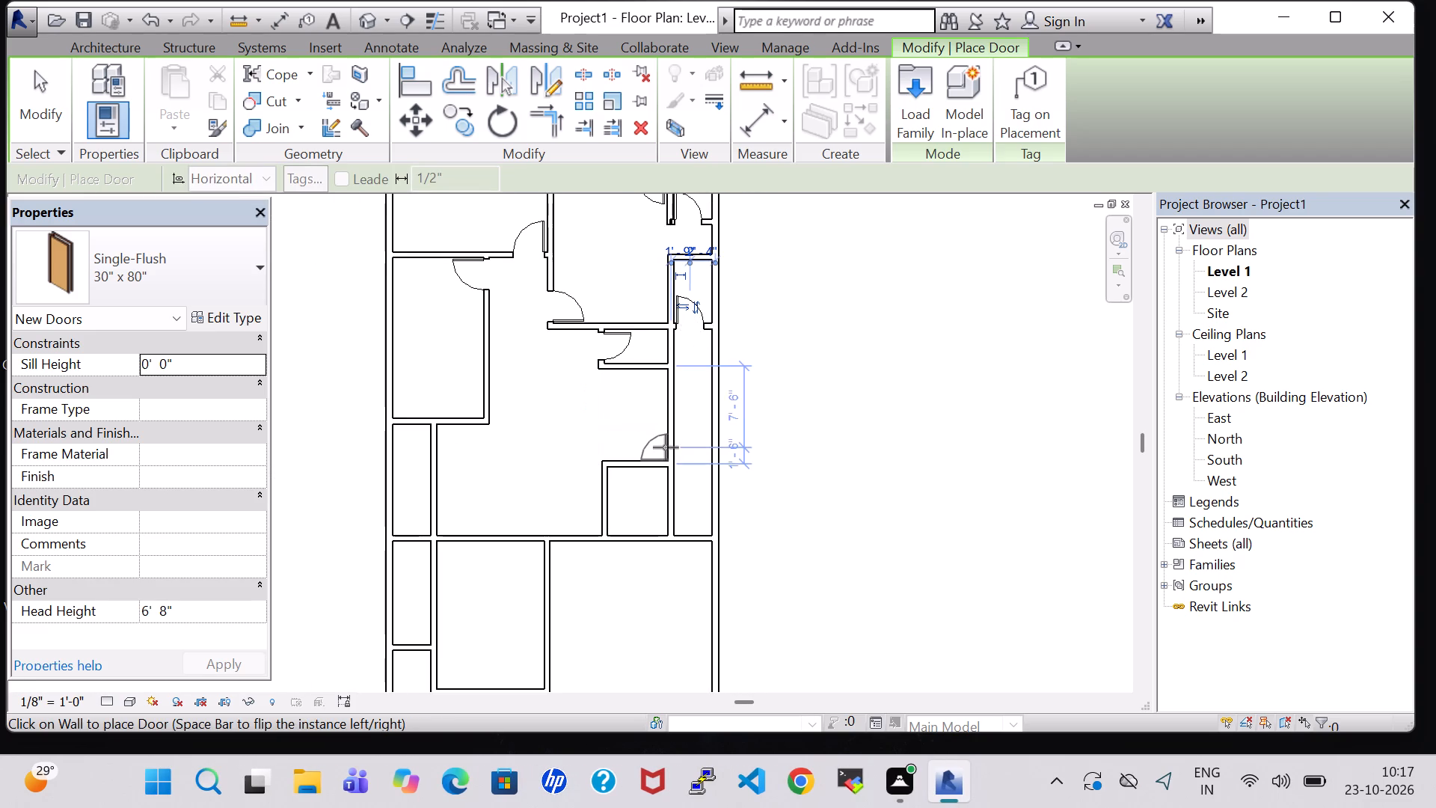
pyautogui.scroll(2, 666, 447)
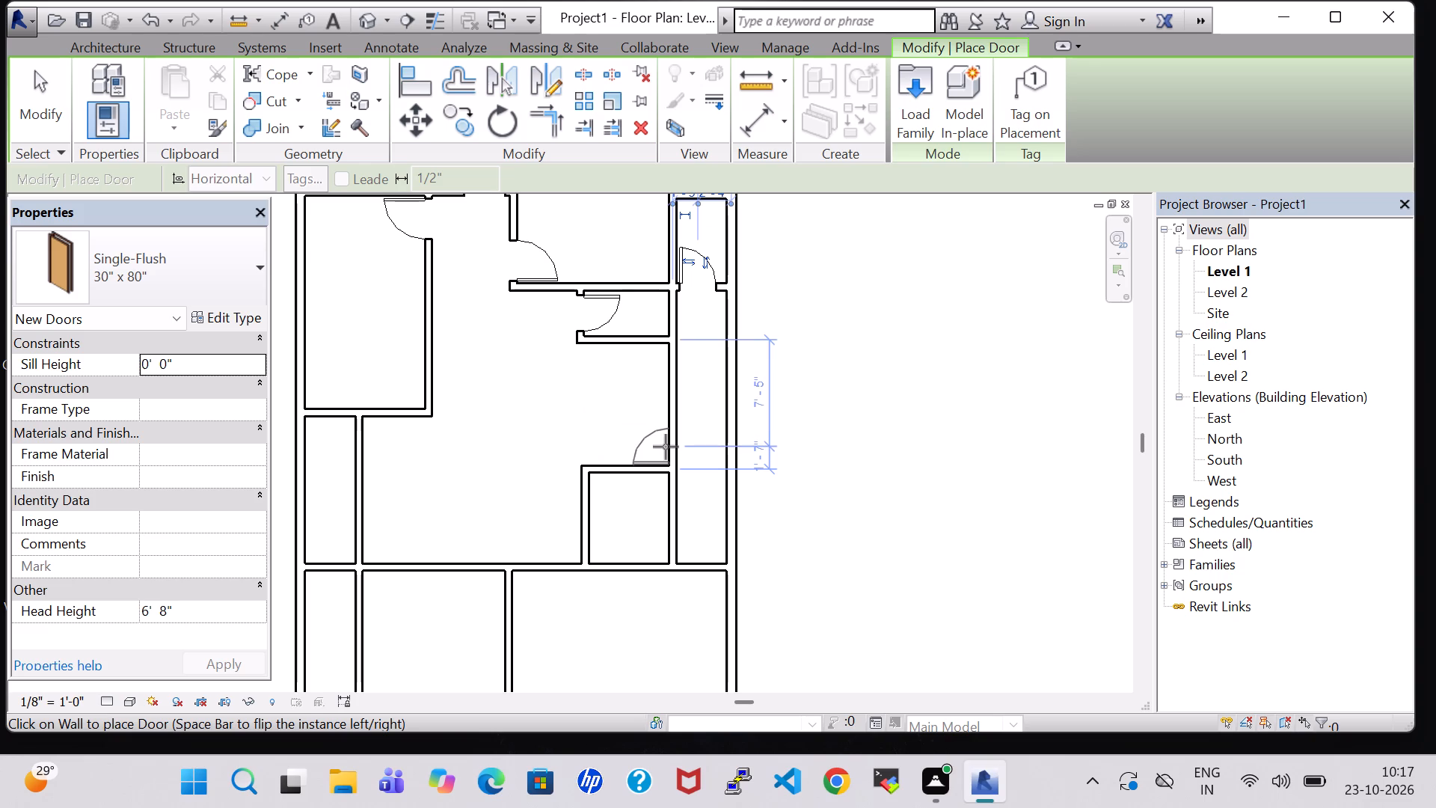
pyautogui.click(666, 444)
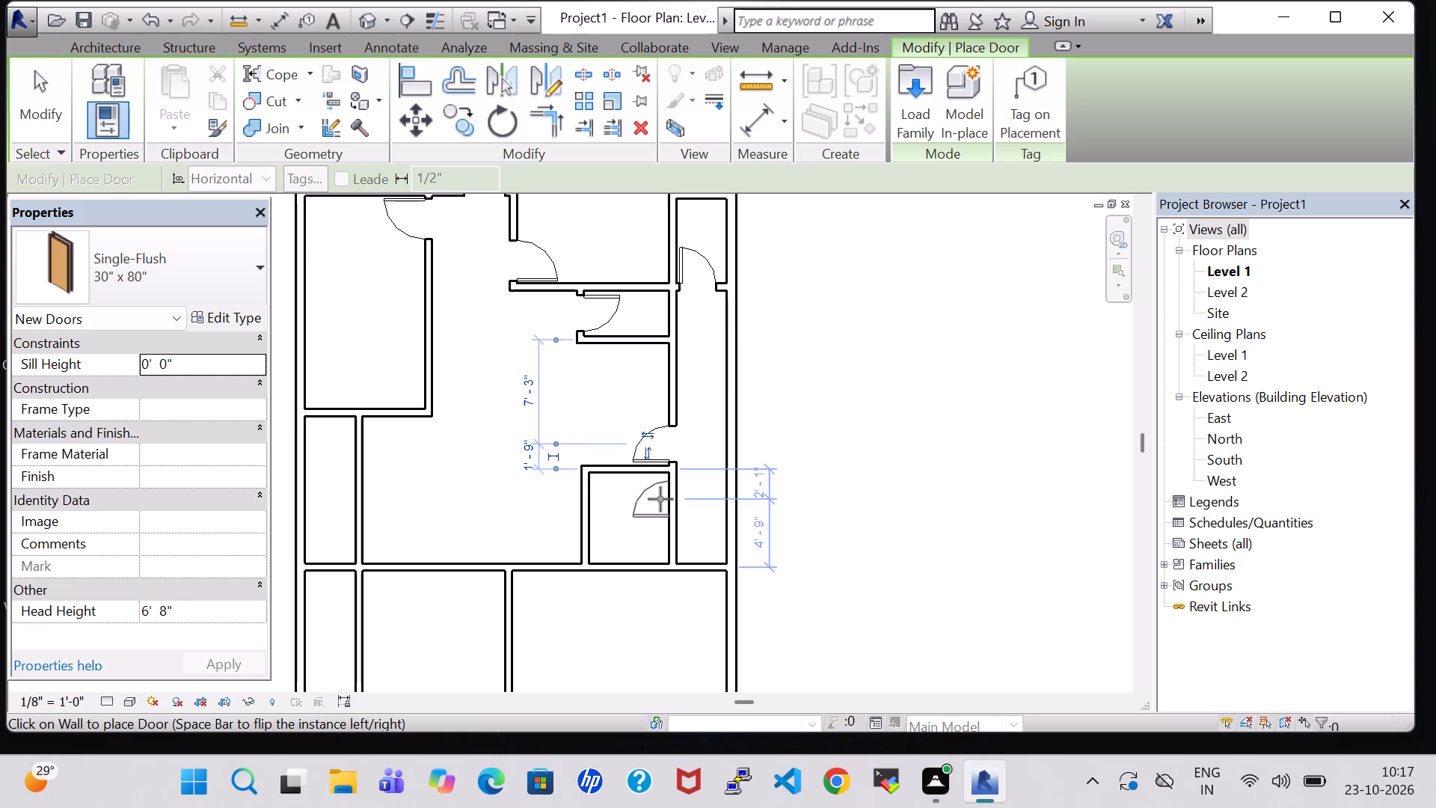
# Place a flipped 30" x 80" door in the small corner room's right wall, centred about 1'-9" below its top wall, swinging inward.
pyautogui.press('space')
pyautogui.scroll(5, 660, 499)
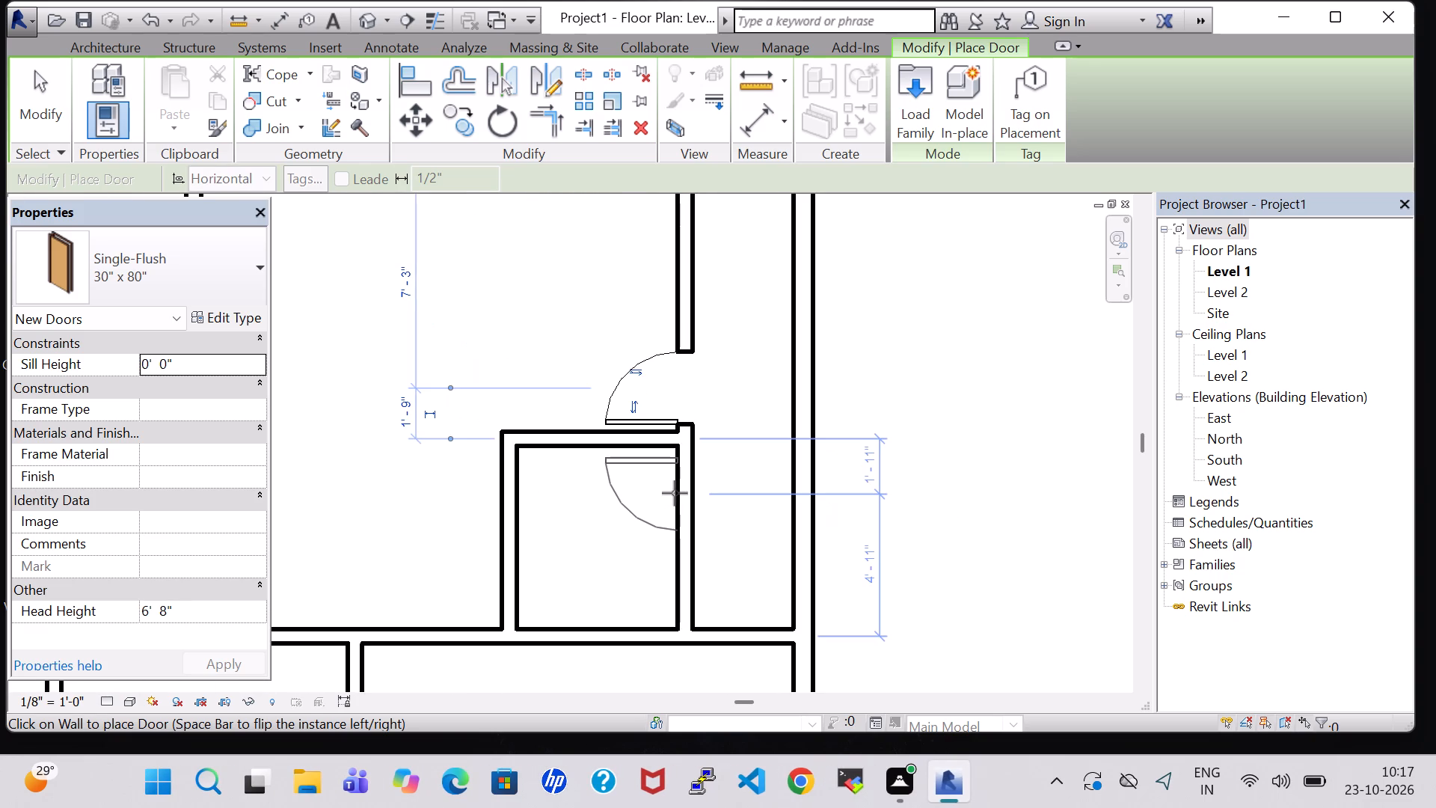
pyautogui.scroll(4, 675, 493)
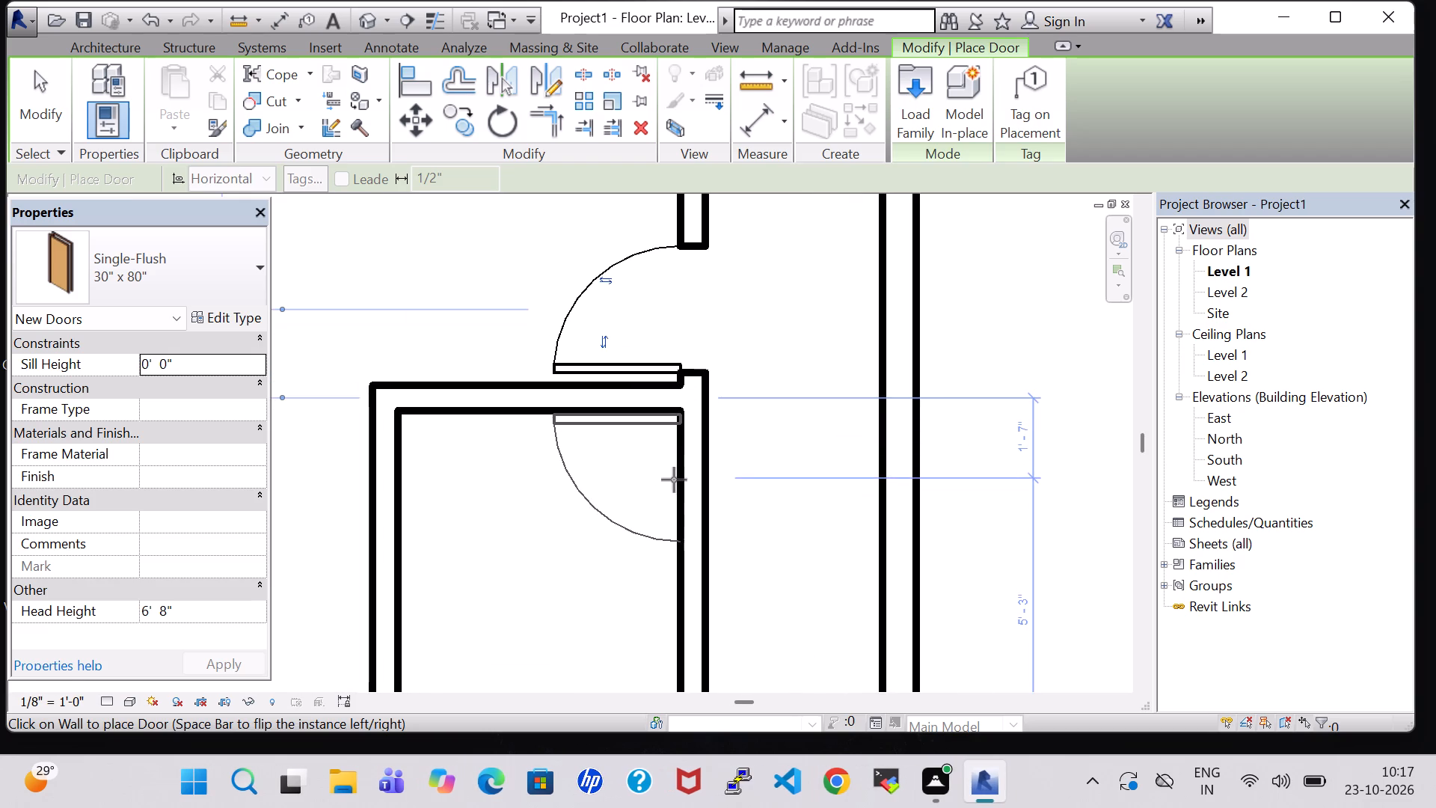
pyautogui.click(675, 486)
# Place a 30" x 80" door in the right strip's bottom cross wall, swinging upward, centred about 1'-10" from the exterior wall.
pyautogui.scroll(-2, 675, 486)
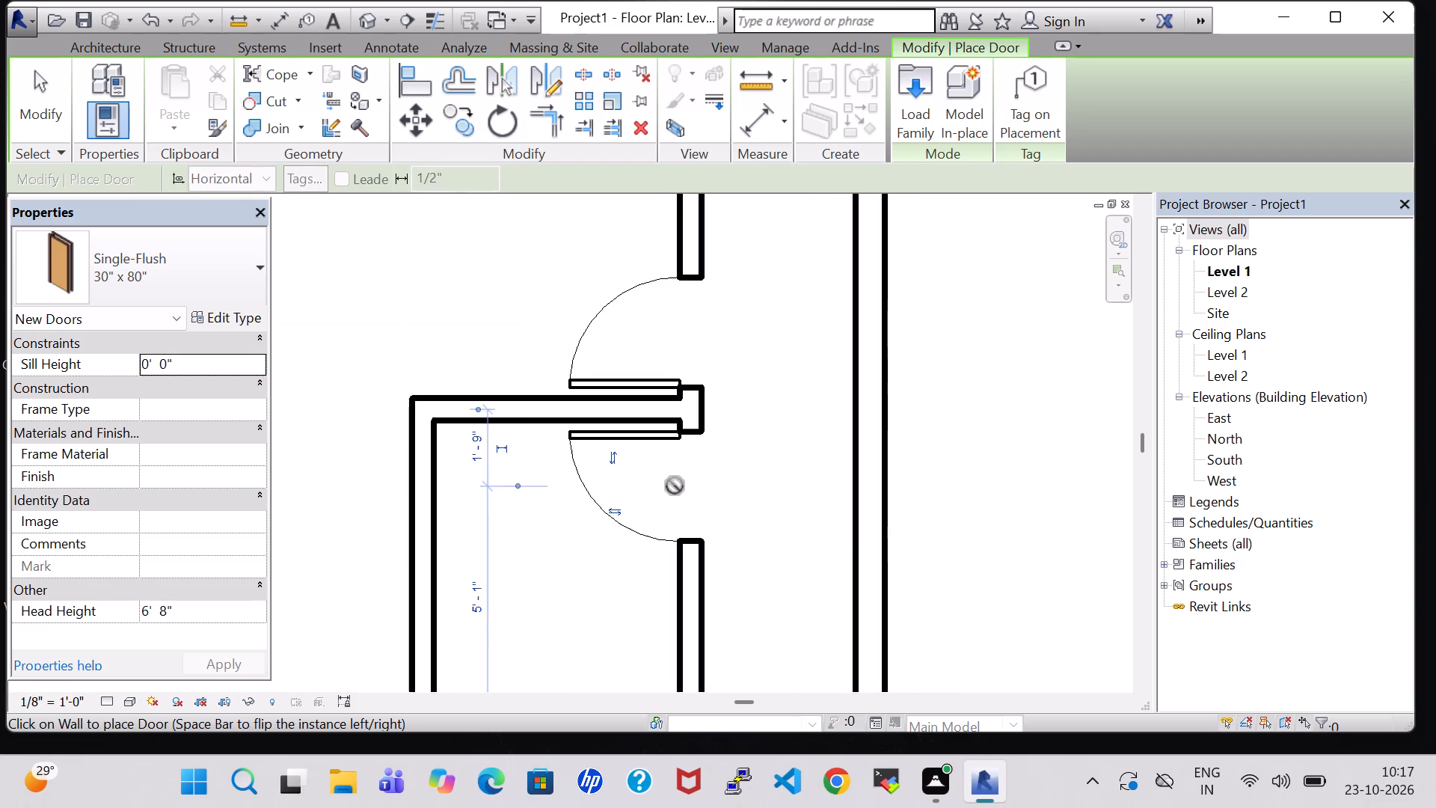
pyautogui.scroll(-5, 675, 486)
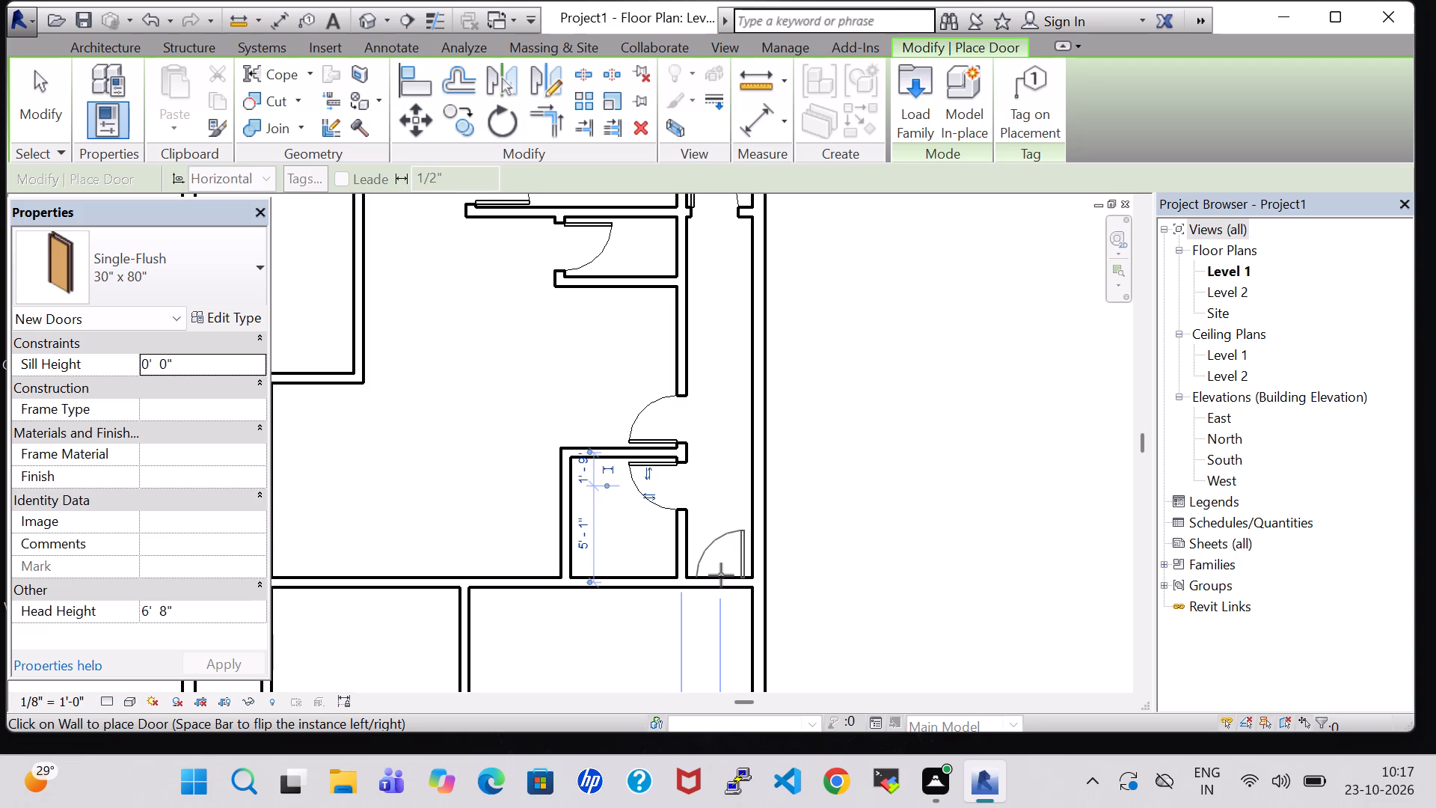
pyautogui.scroll(4, 721, 575)
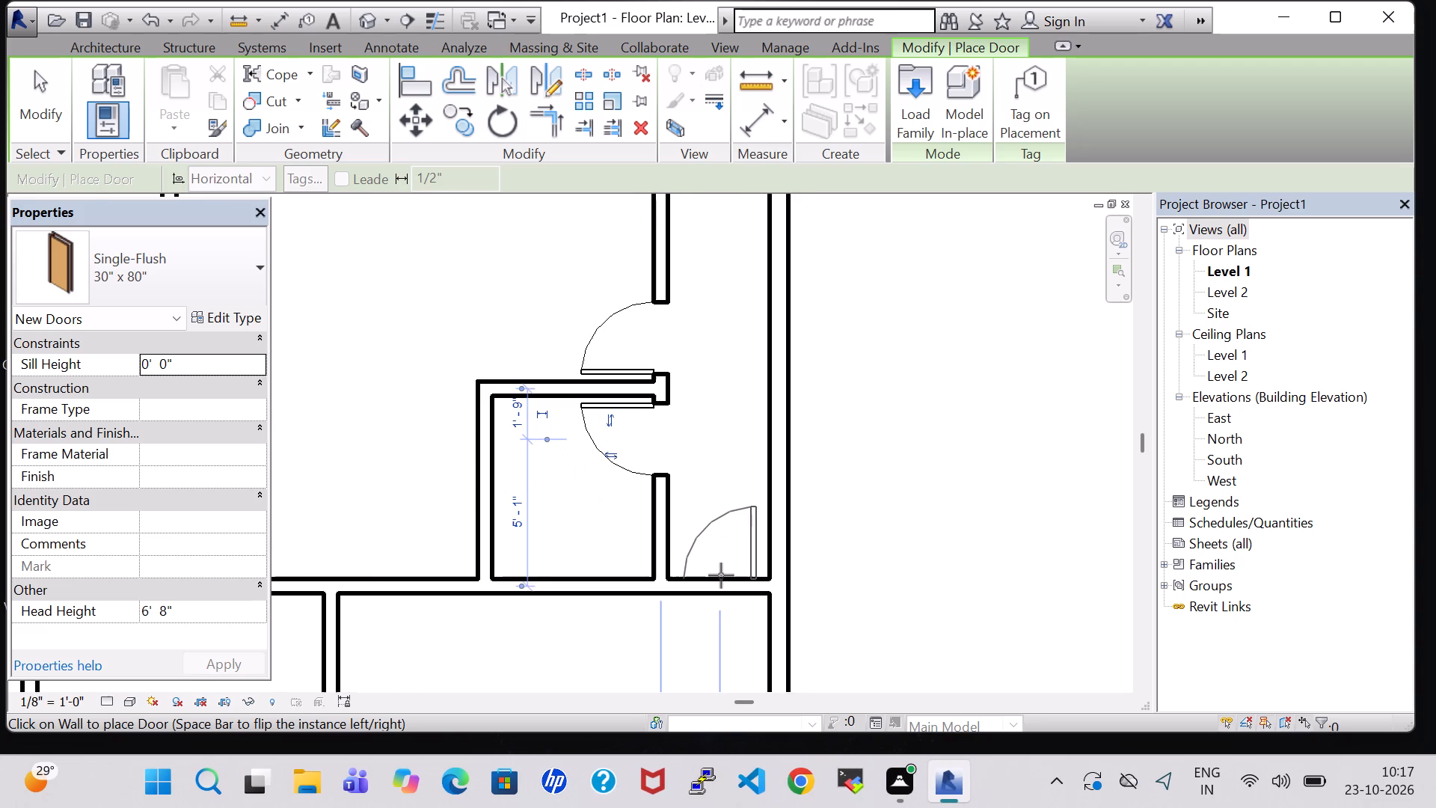
pyautogui.scroll(3, 728, 577)
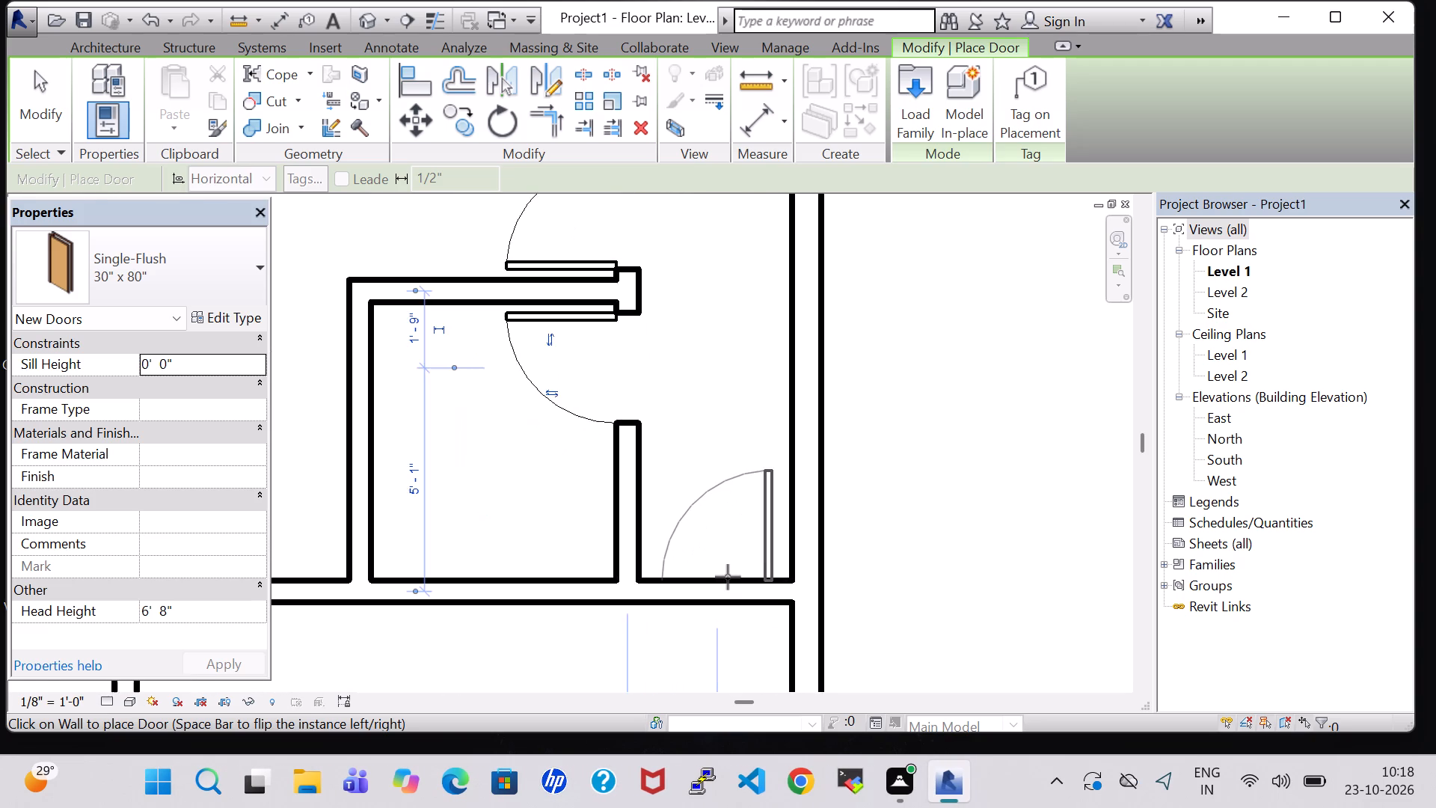
pyautogui.click(728, 577)
pyautogui.scroll(-3, 728, 577)
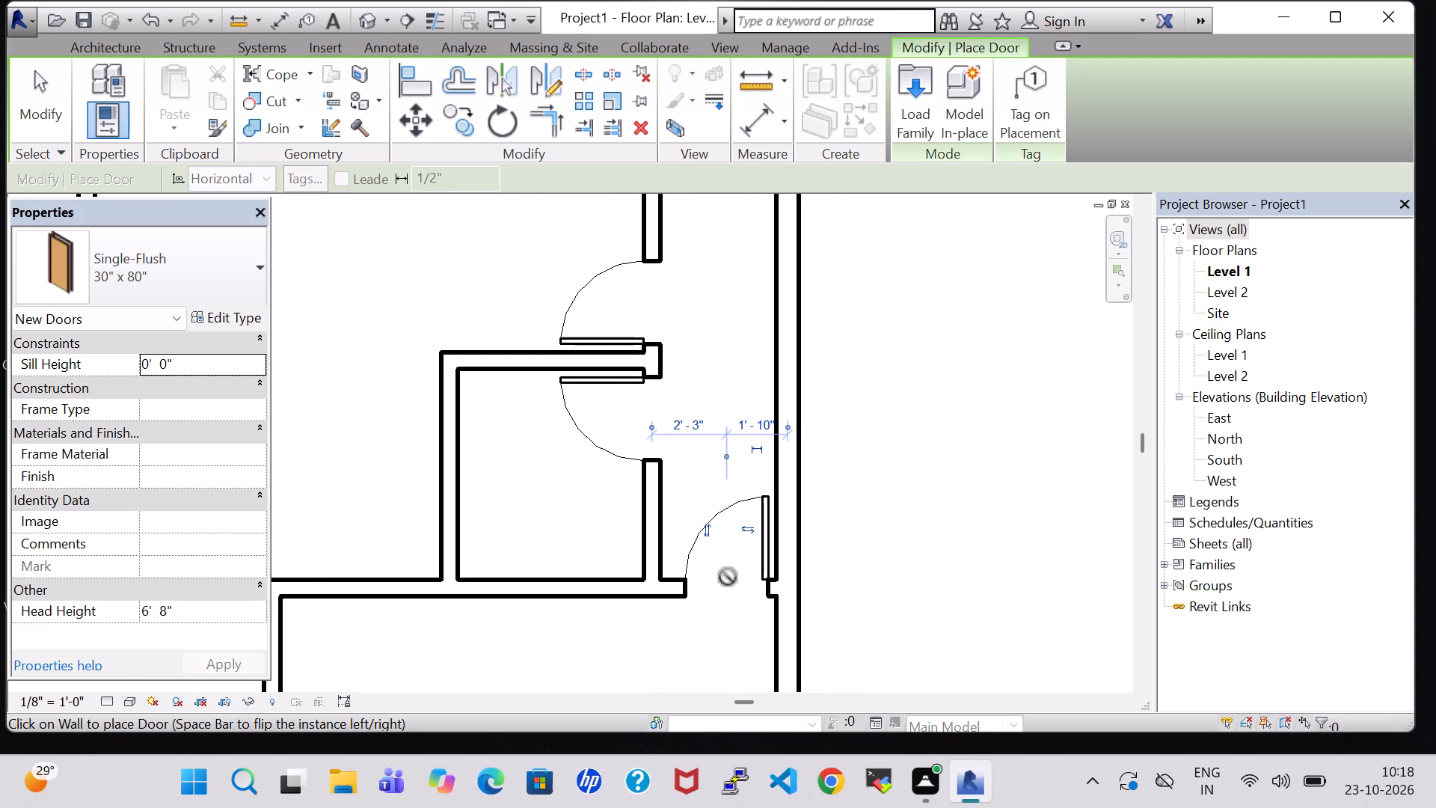
pyautogui.scroll(-1, 728, 577)
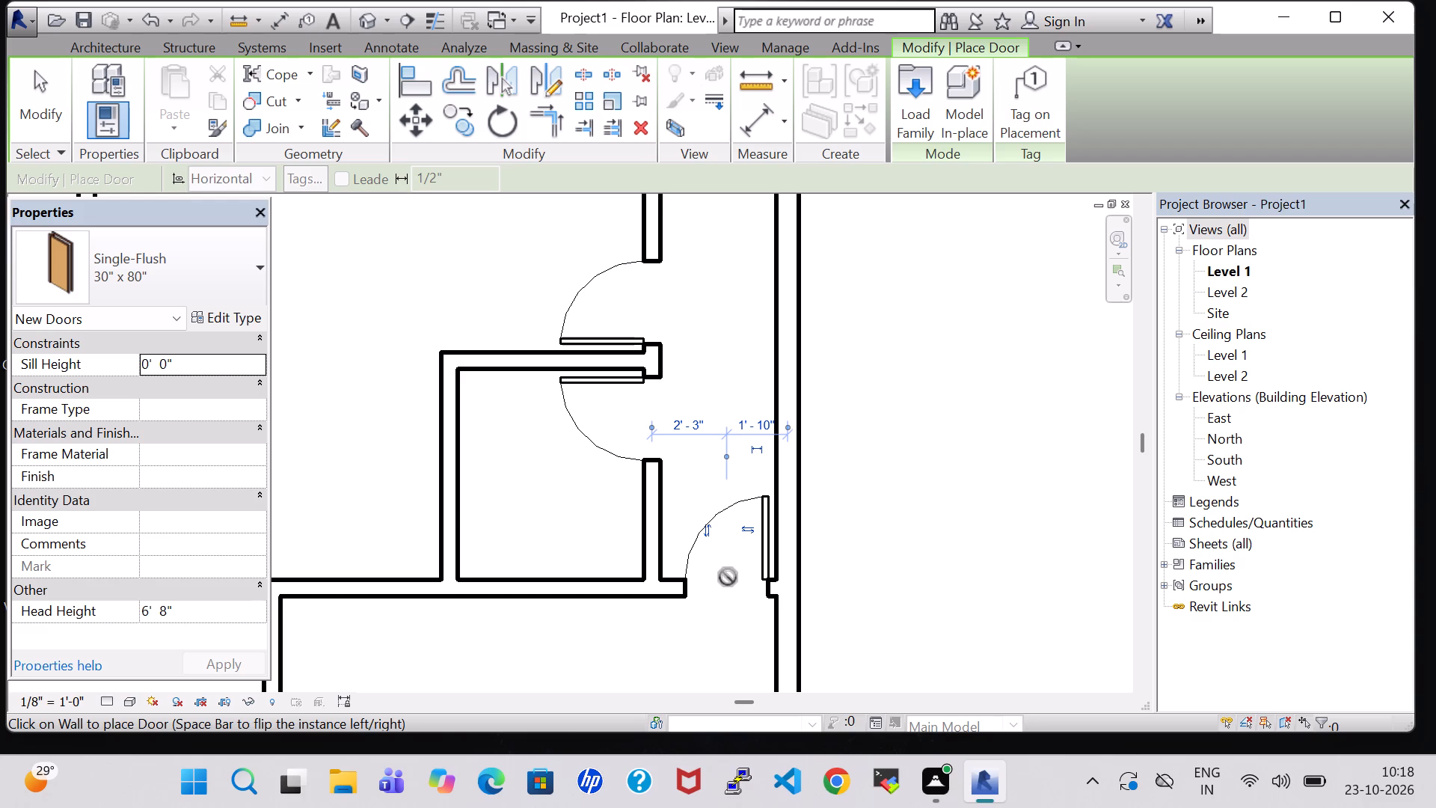
pyautogui.press('Escape')
pyautogui.scroll(-2, 728, 577)
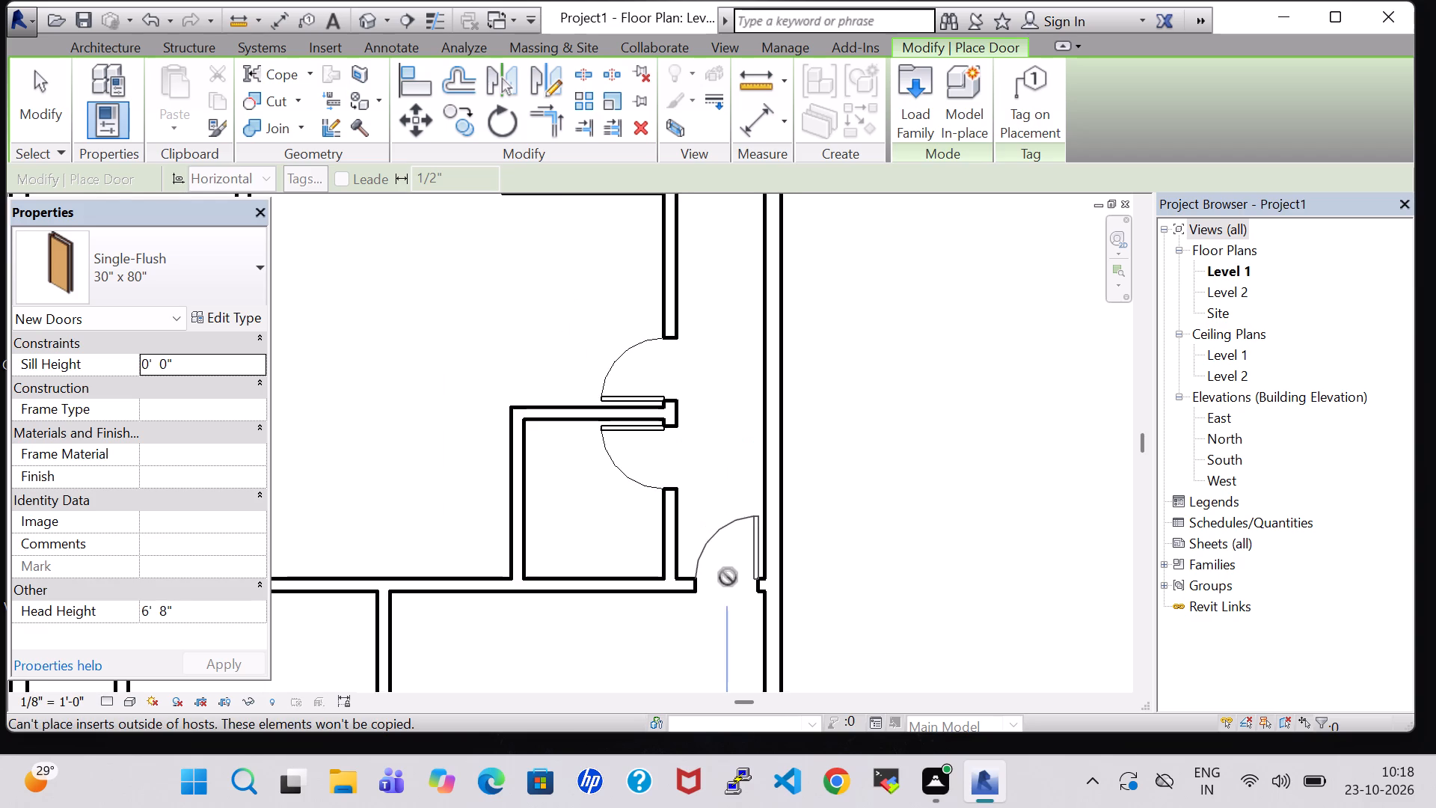
pyautogui.press('Escape')
# Place a 34" x 84" Single-Flush door in the central room's bottom wall, centred about 2'-1" from the small corner room's left wall.
pyautogui.scroll(-3, 715, 490)
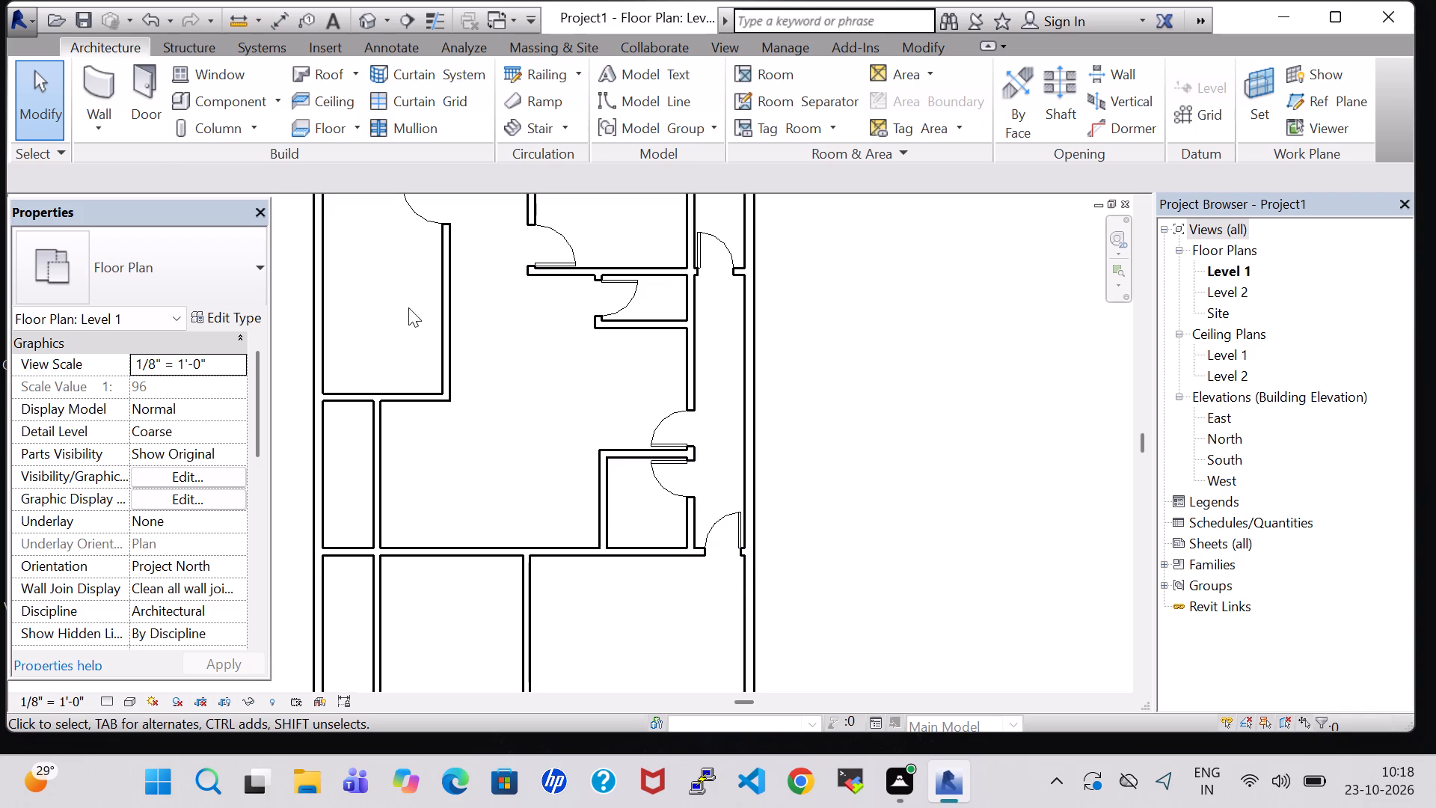
pyautogui.click(129, 103)
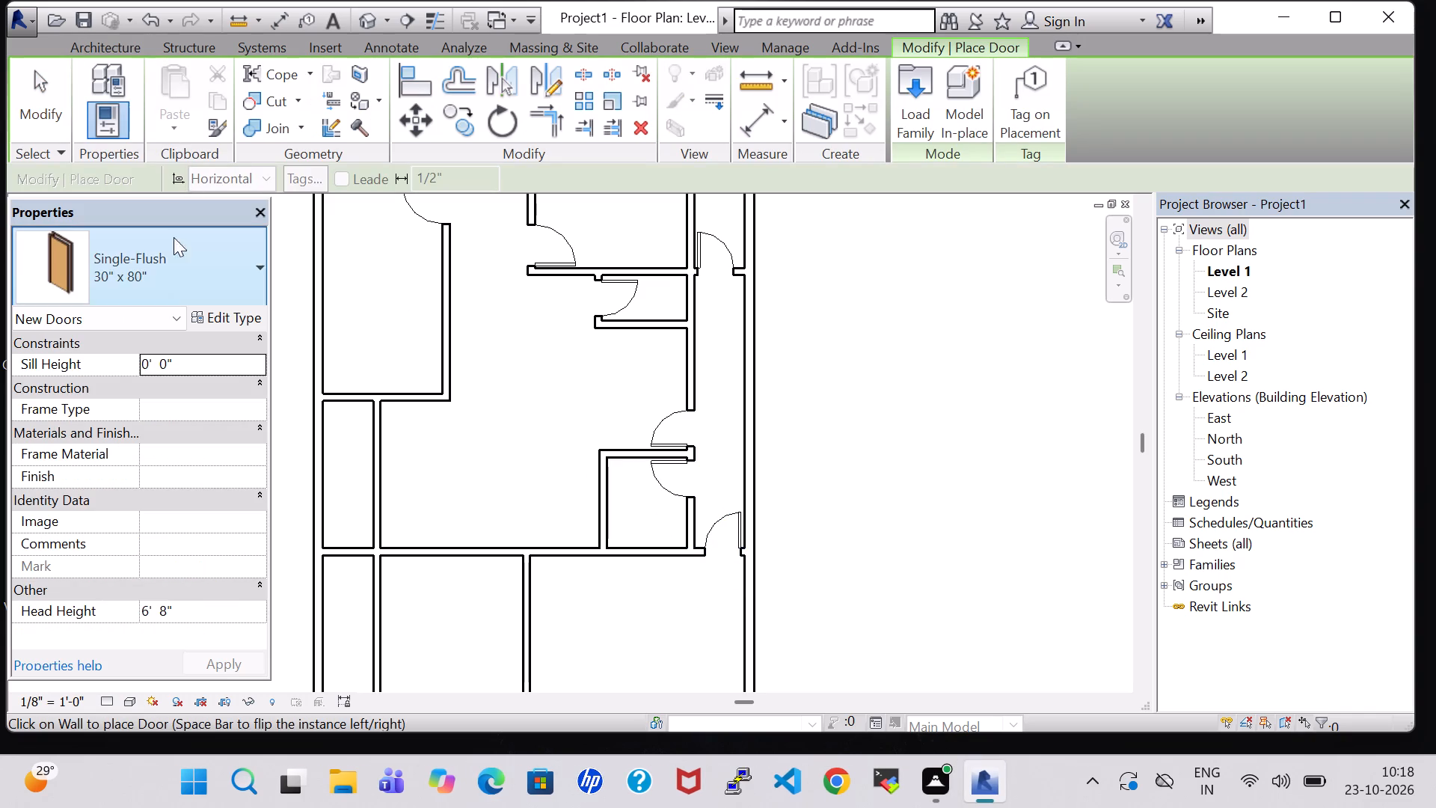
pyautogui.click(174, 270)
pyautogui.click(179, 446)
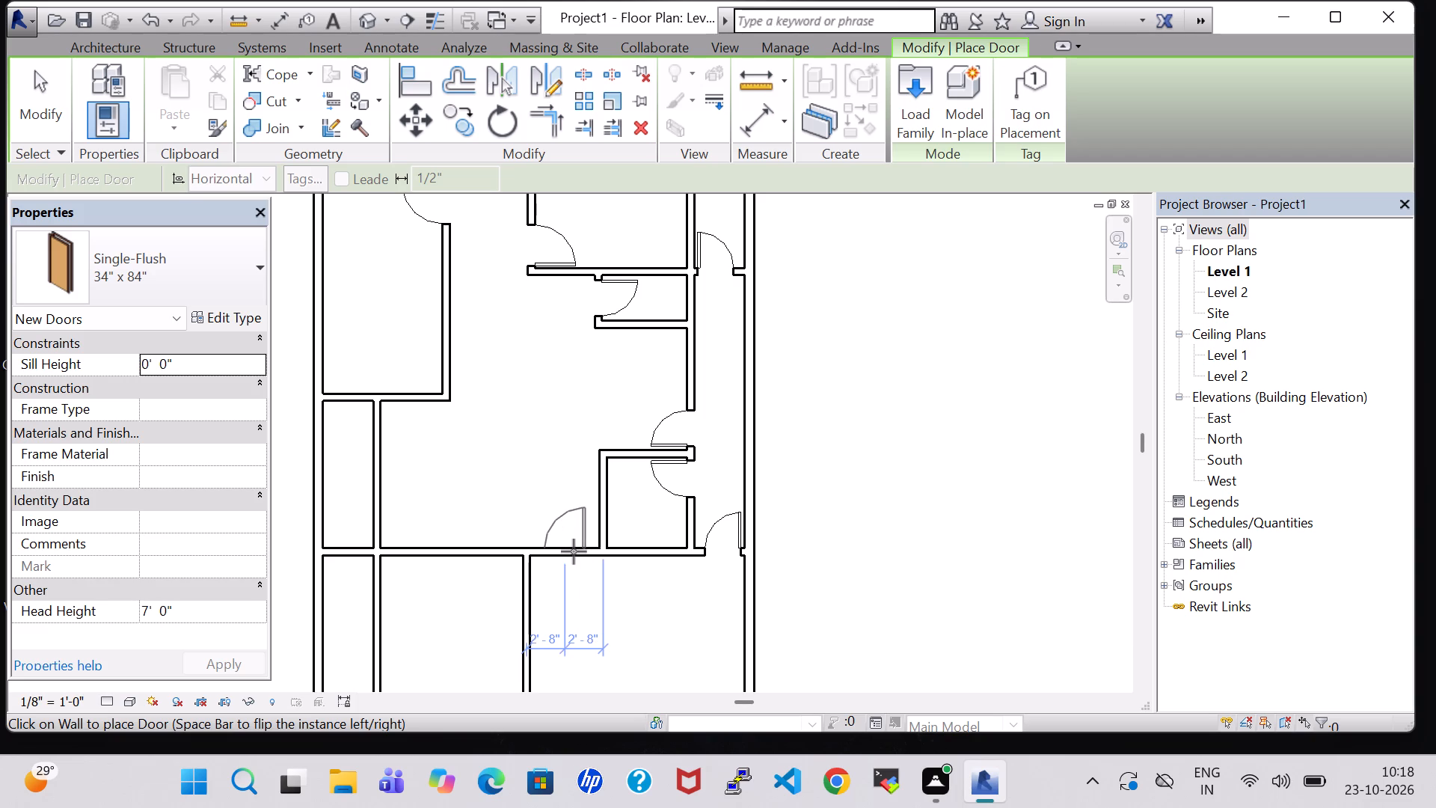
pyautogui.scroll(3, 574, 551)
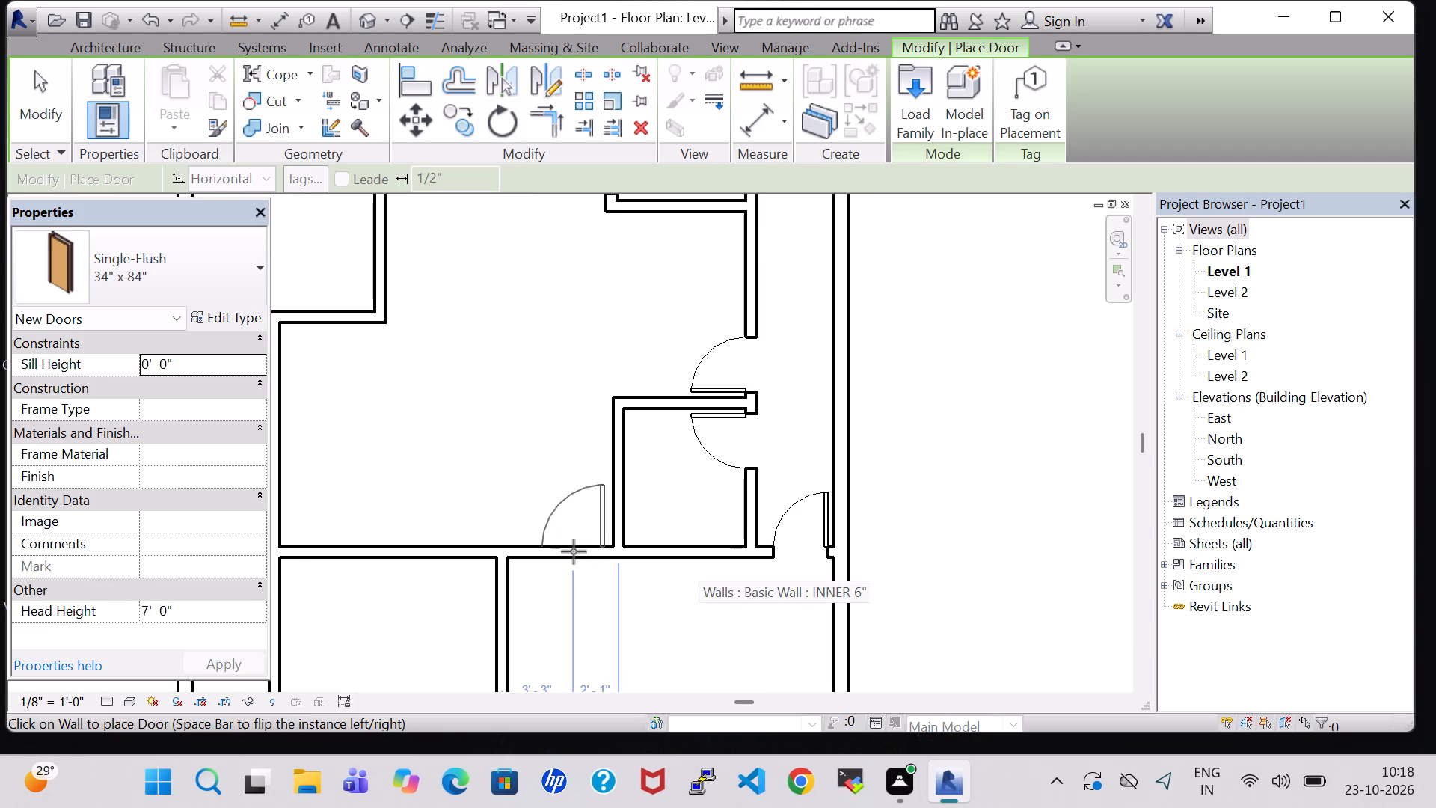
pyautogui.click(574, 551)
pyautogui.press('Escape')
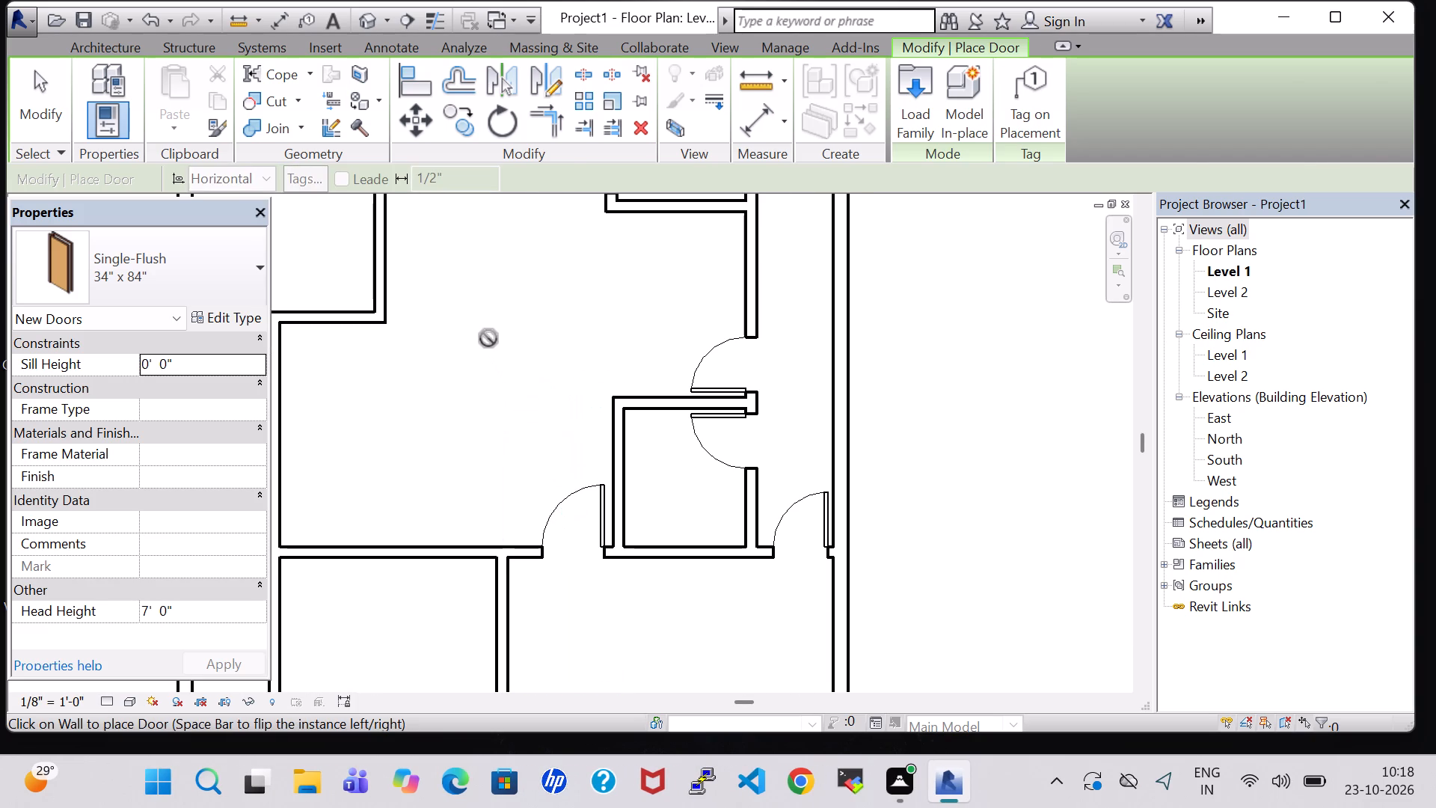
pyautogui.press('Escape')
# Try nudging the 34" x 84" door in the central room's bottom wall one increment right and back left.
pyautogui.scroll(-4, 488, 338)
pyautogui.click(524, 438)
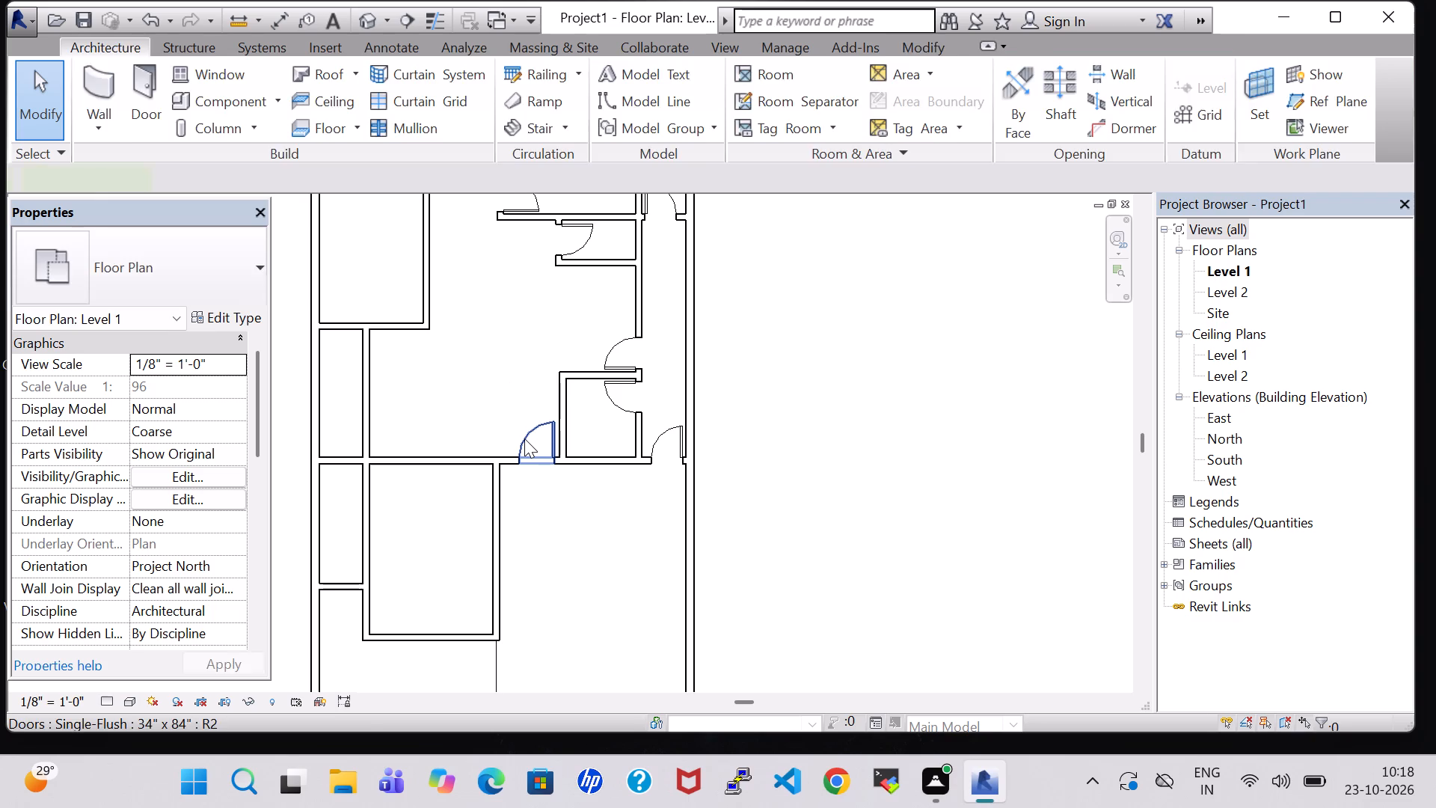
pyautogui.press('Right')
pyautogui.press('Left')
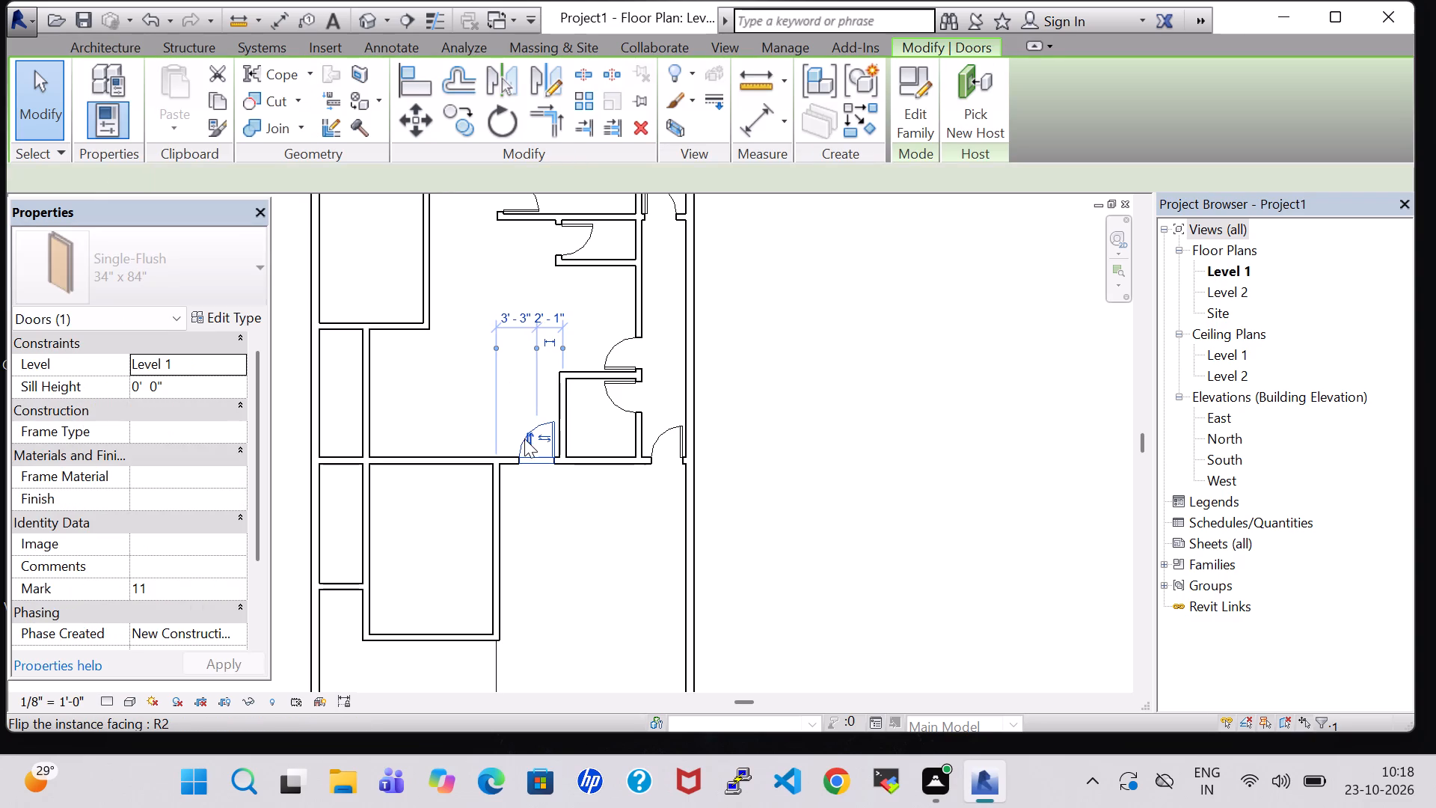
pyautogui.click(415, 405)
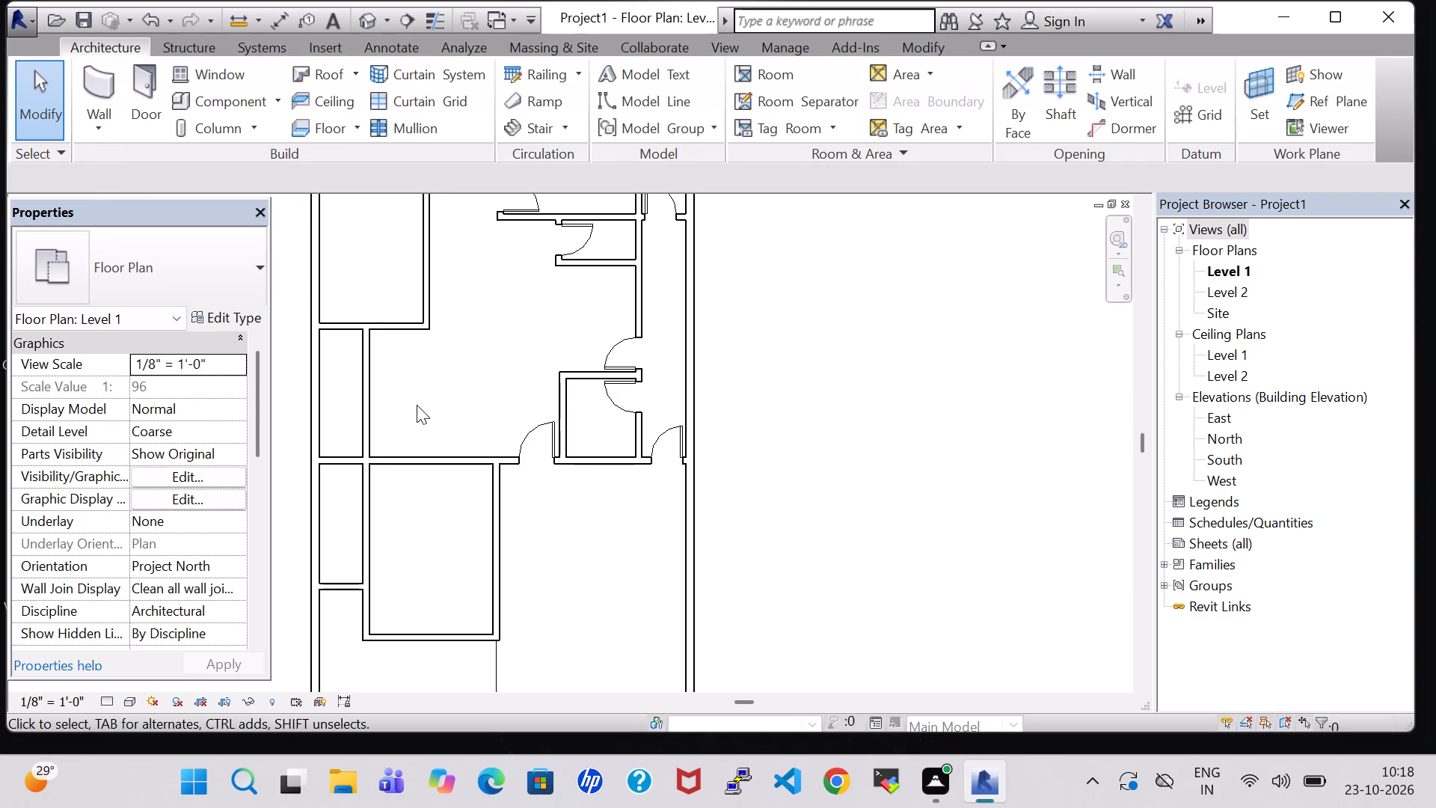
# Place a 30" x 80" Single-Flush door in the central room's left wall, centred about 1'-10" above the bottom wall, swinging into the room.
pyautogui.scroll(-2, 417, 404)
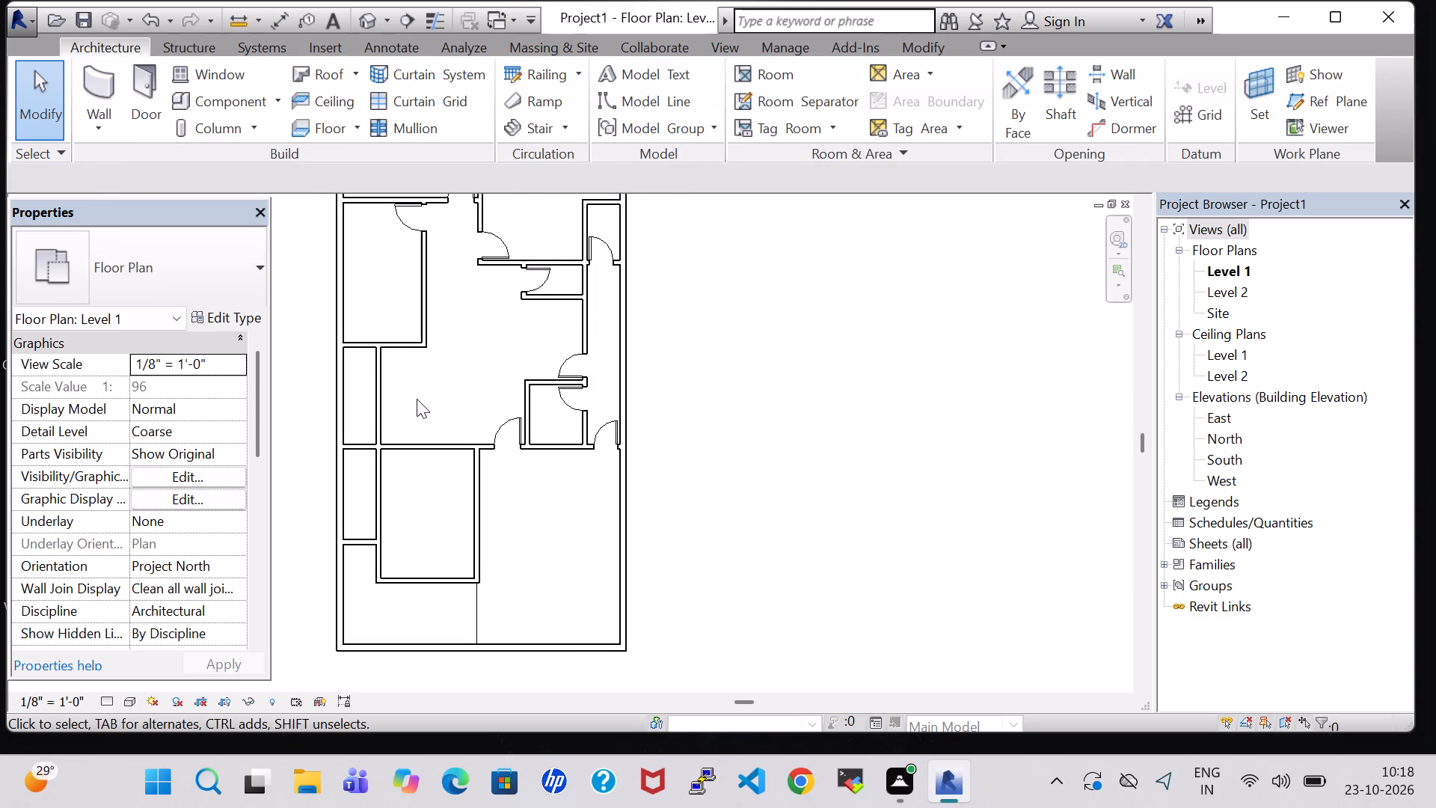
pyautogui.moveTo(417, 398); pyautogui.dragTo(436, 479, button='middle')
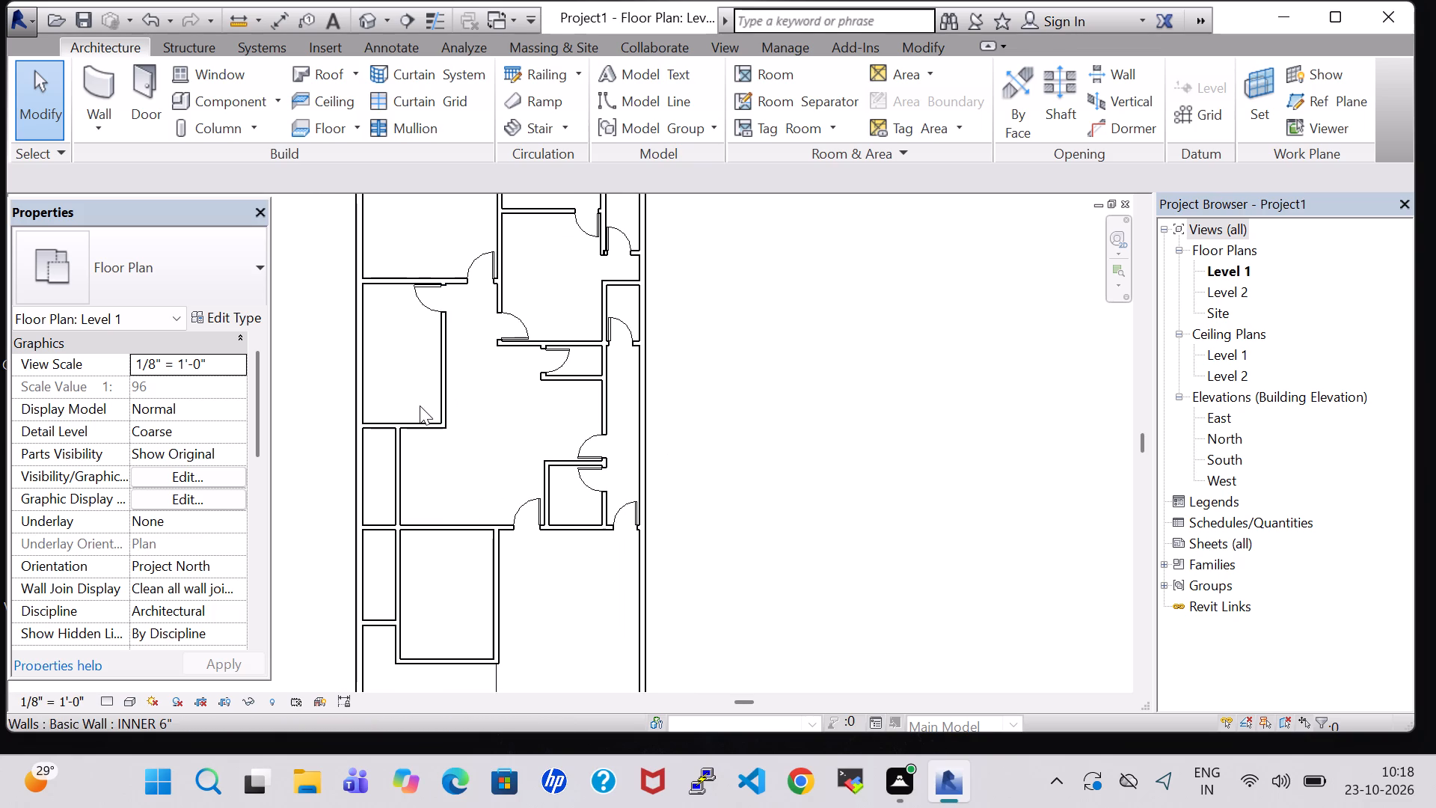
pyautogui.click(156, 73)
pyautogui.click(144, 281)
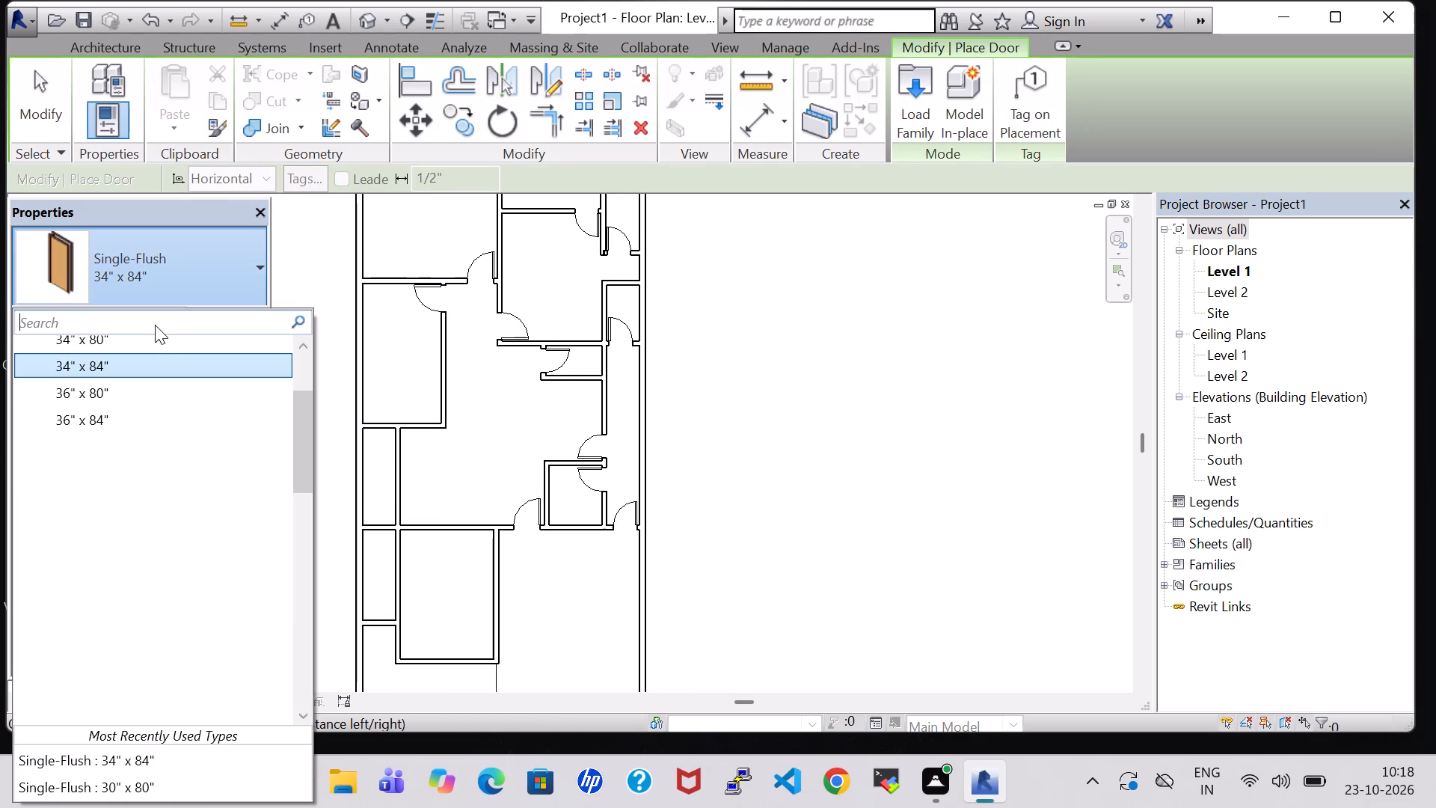
pyautogui.scroll(2, 155, 337)
pyautogui.click(153, 369)
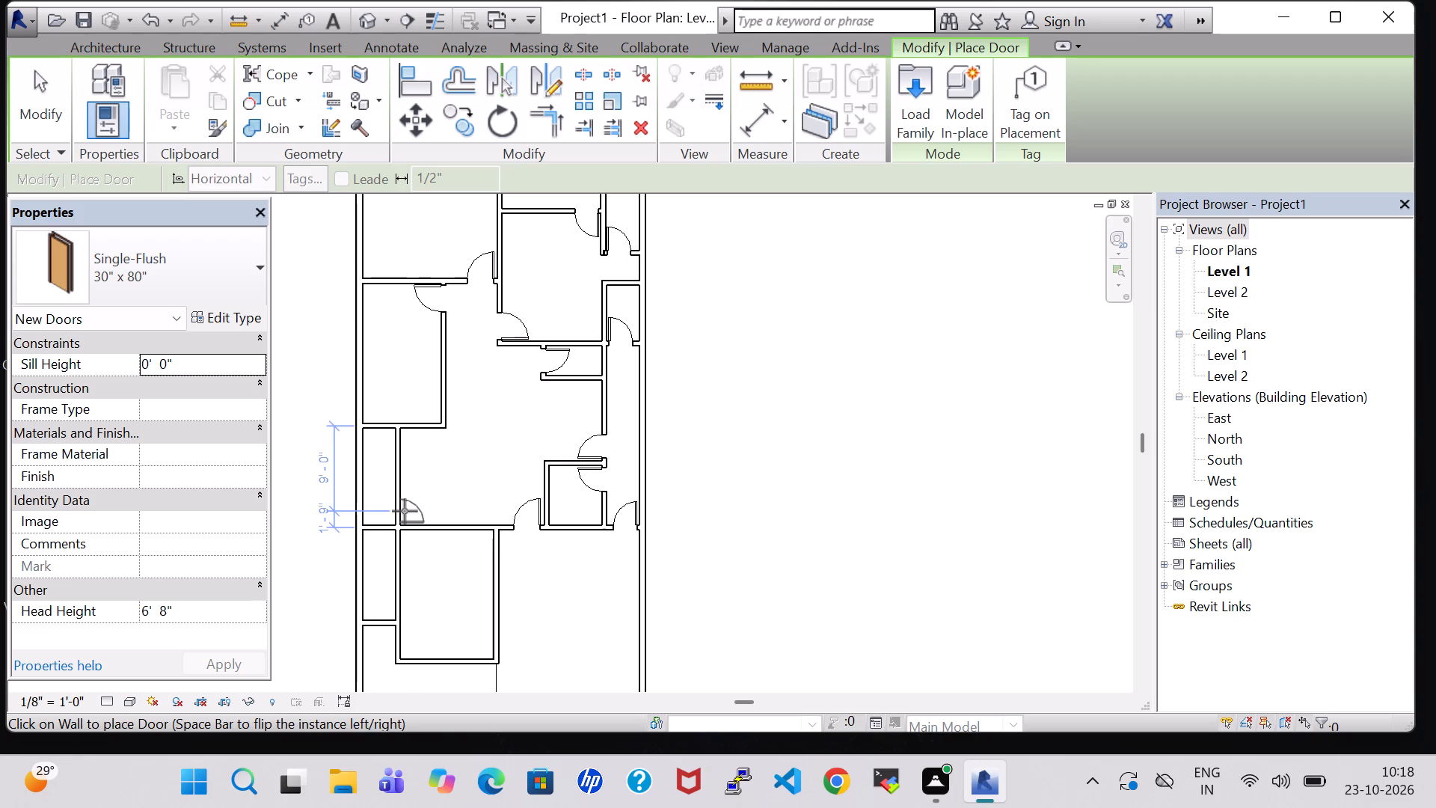
pyautogui.scroll(5, 405, 511)
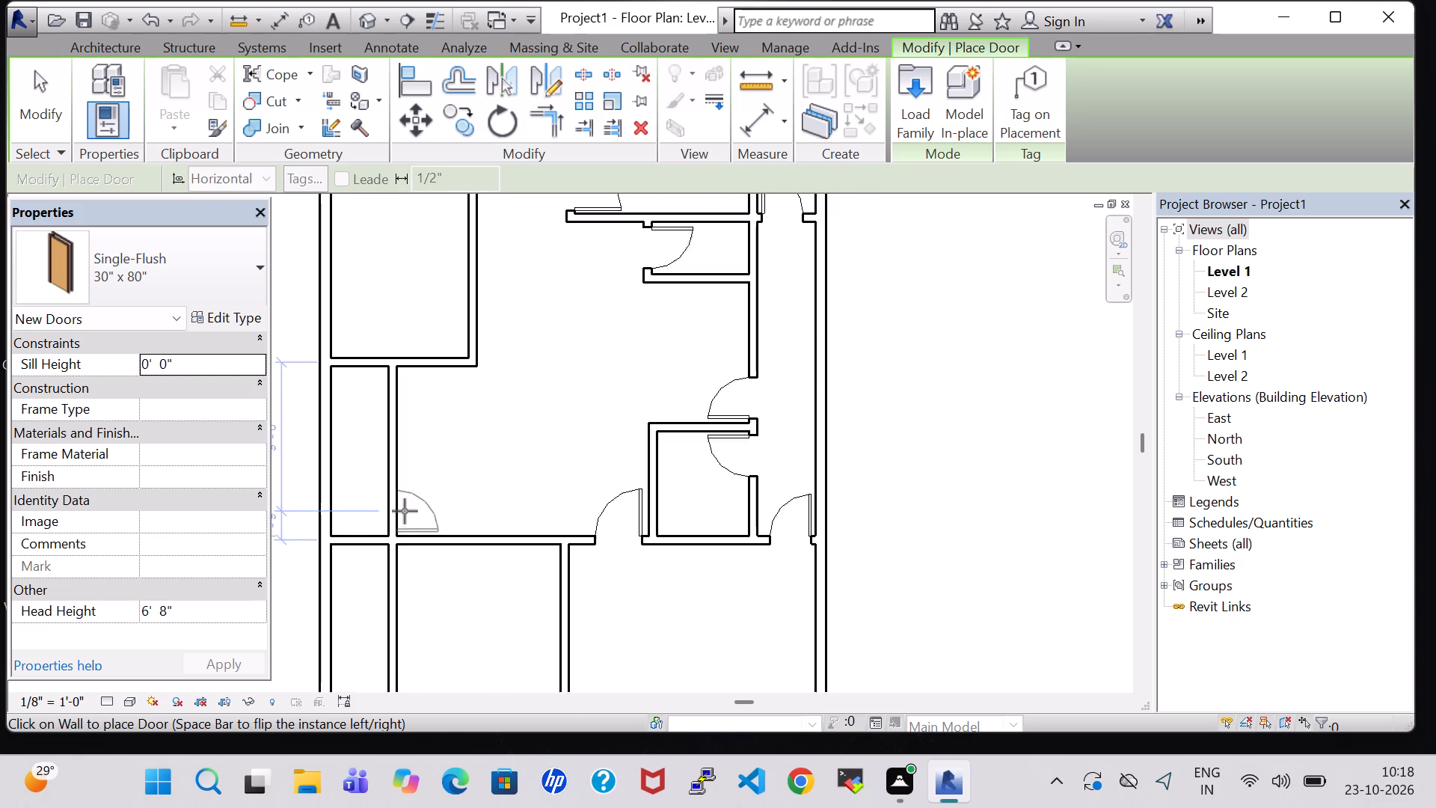
pyautogui.scroll(2, 405, 511)
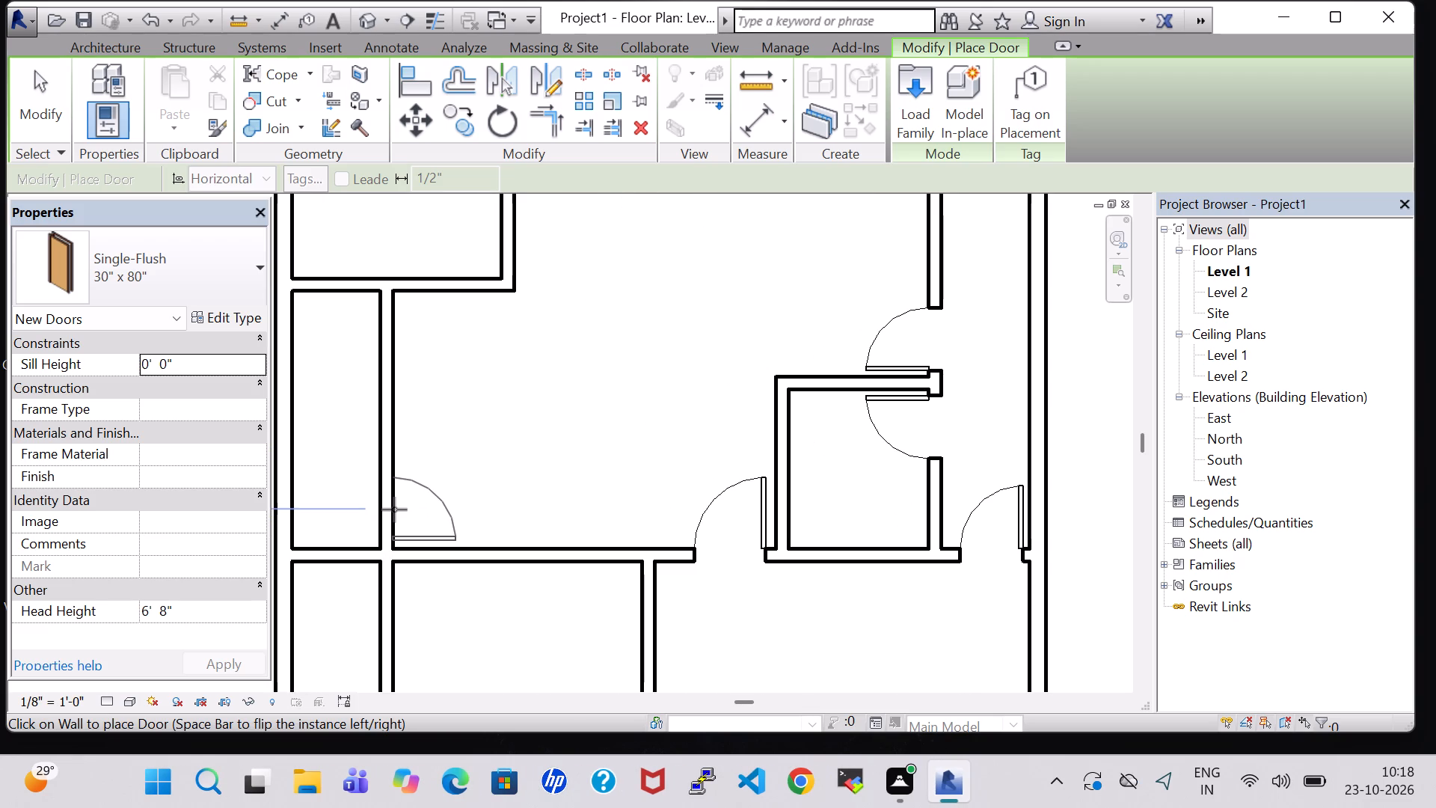
pyautogui.click(394, 509)
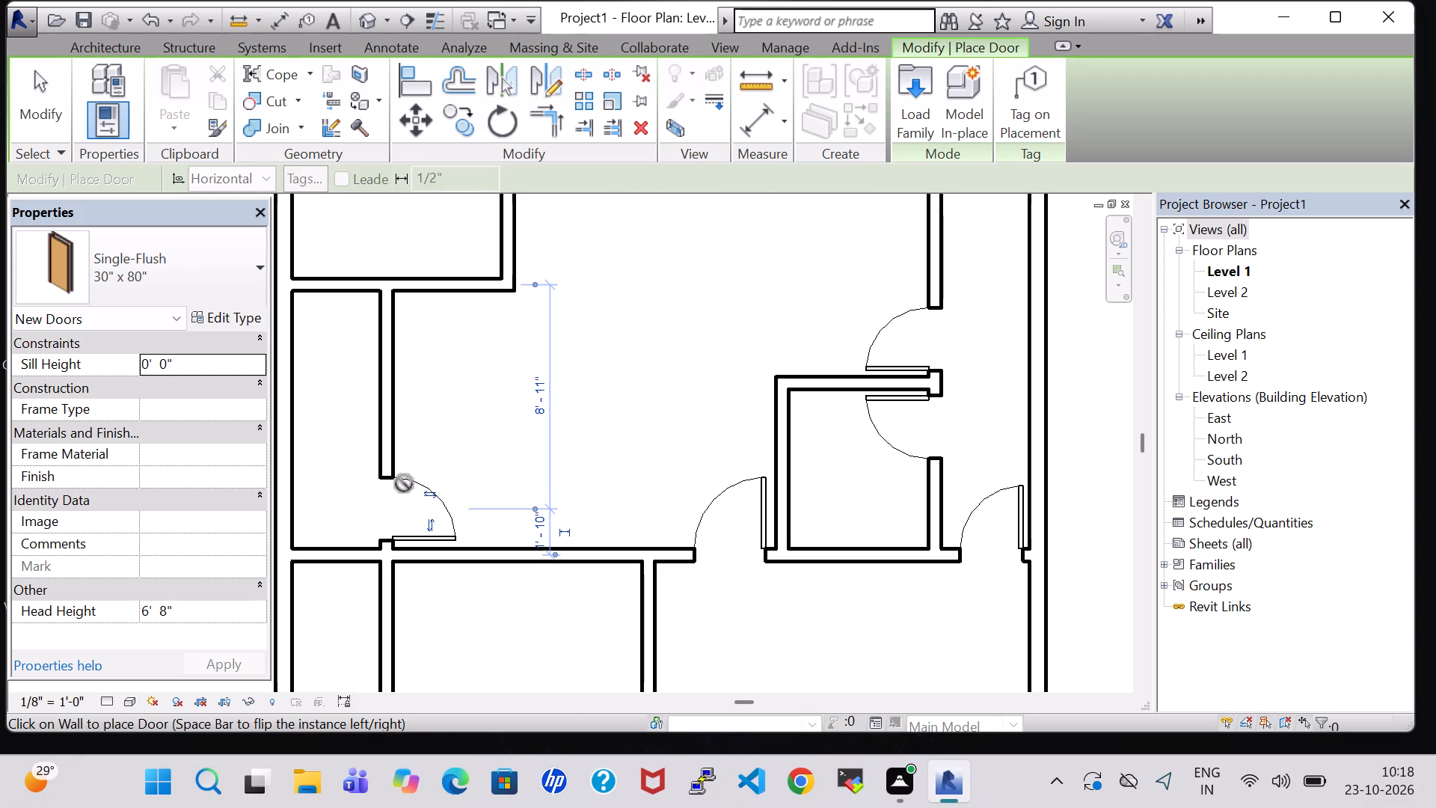
pyautogui.press('Escape')
pyautogui.press('Escape')
# Place a 30" x 80" Single-Flush door in the left strip's cross wall, swinging downward, centred about 1'-8" from the strip's right wall.
pyautogui.scroll(-1, 532, 440)
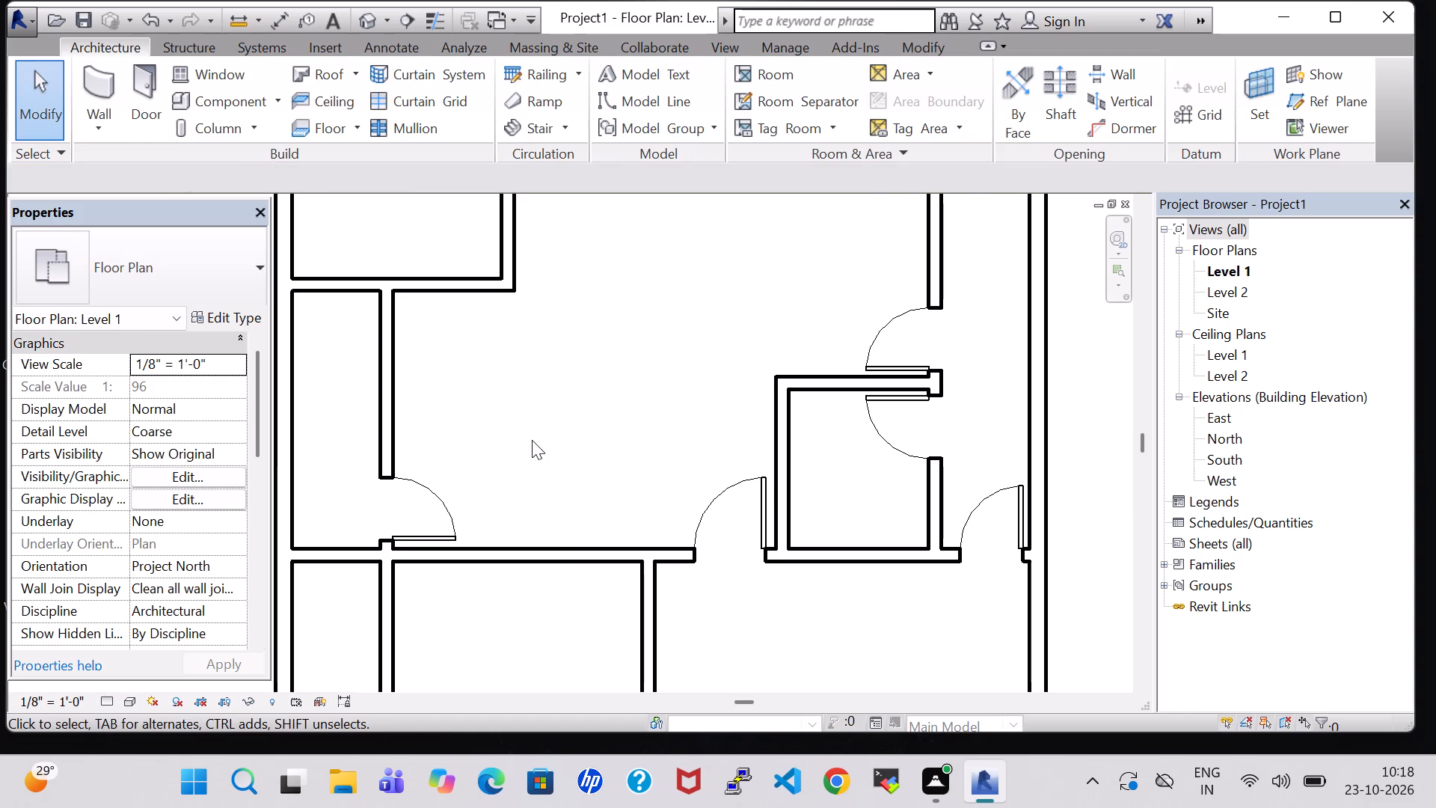
pyautogui.scroll(-1, 532, 440)
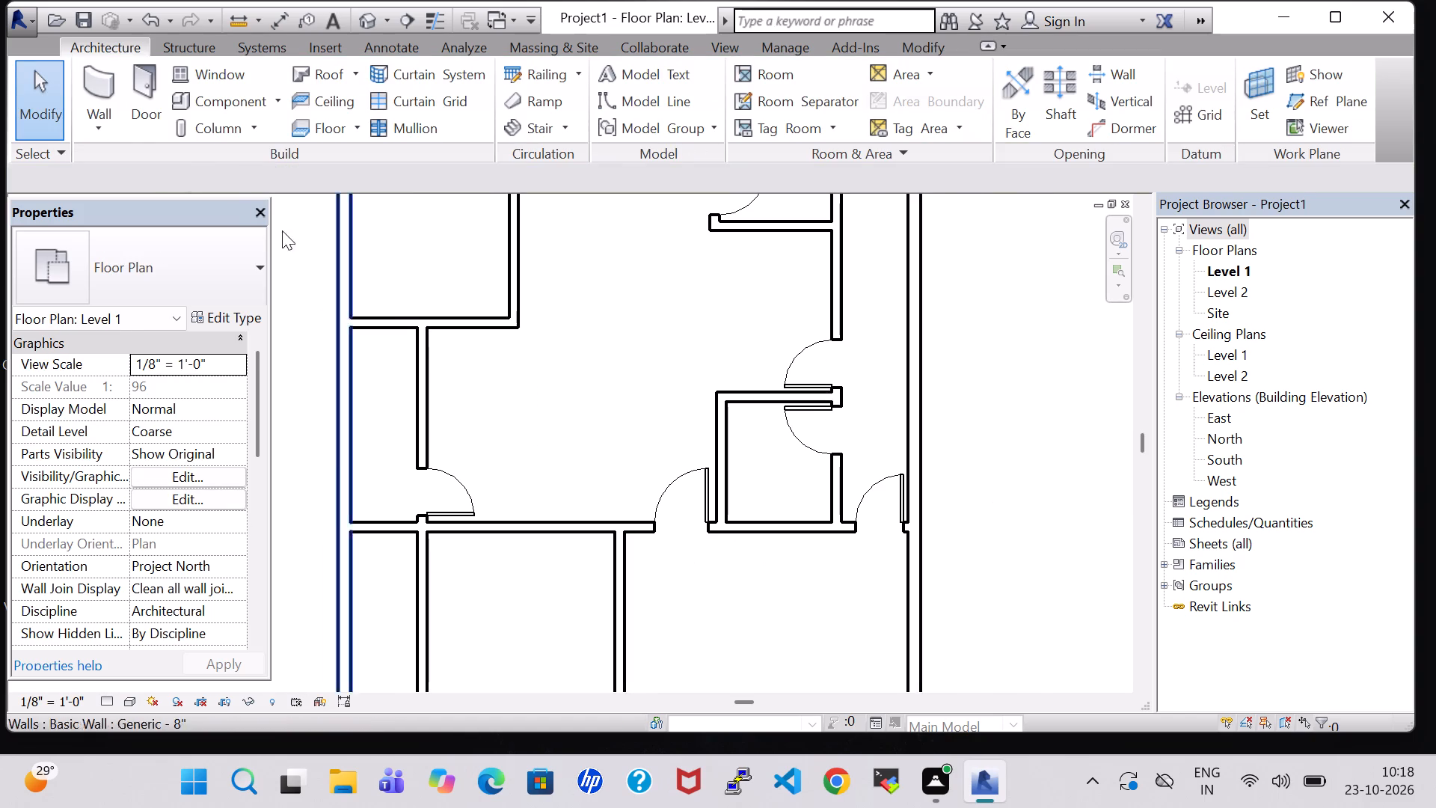
pyautogui.click(120, 70)
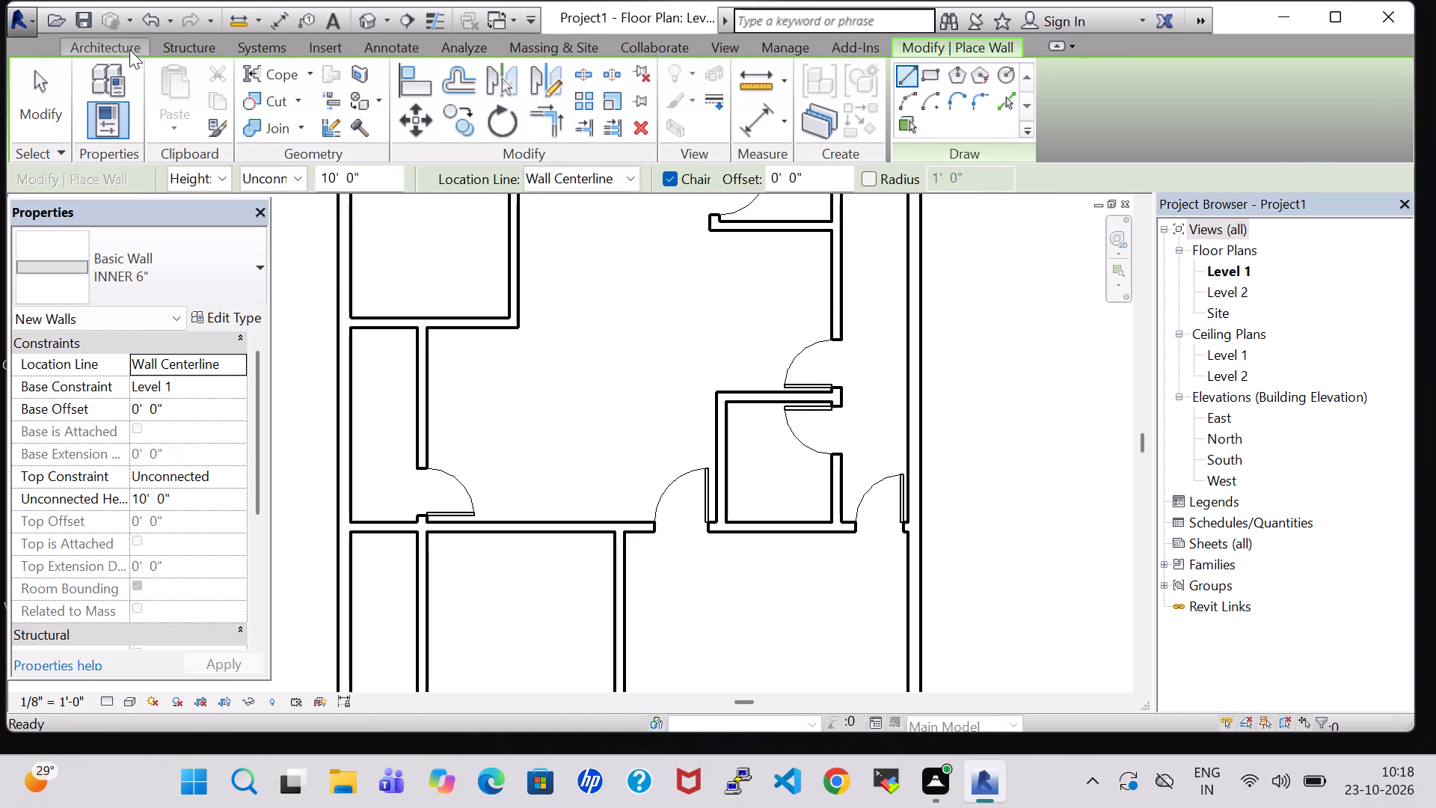
pyautogui.click(129, 49)
pyautogui.click(129, 85)
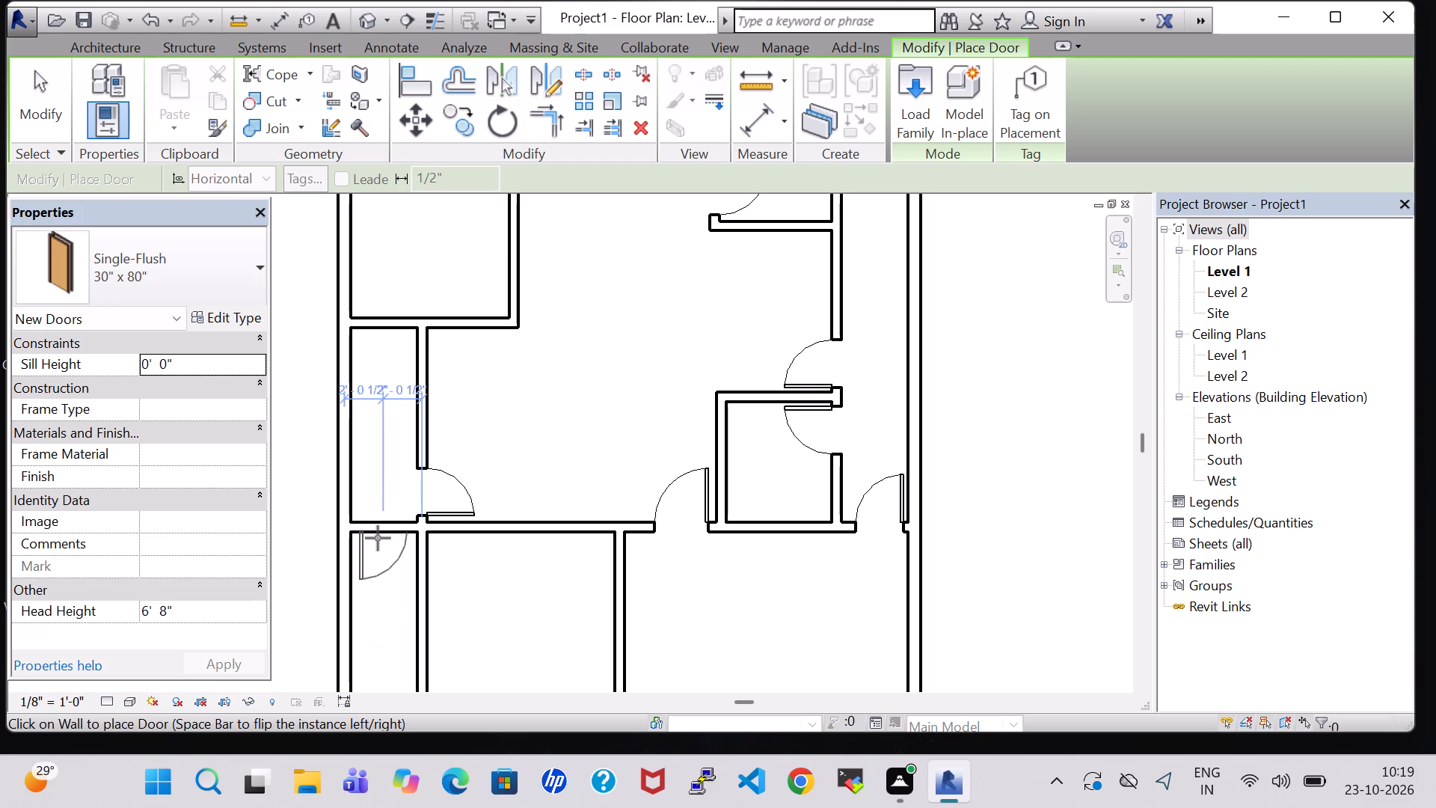
pyautogui.press('space')
pyautogui.scroll(3, 378, 538)
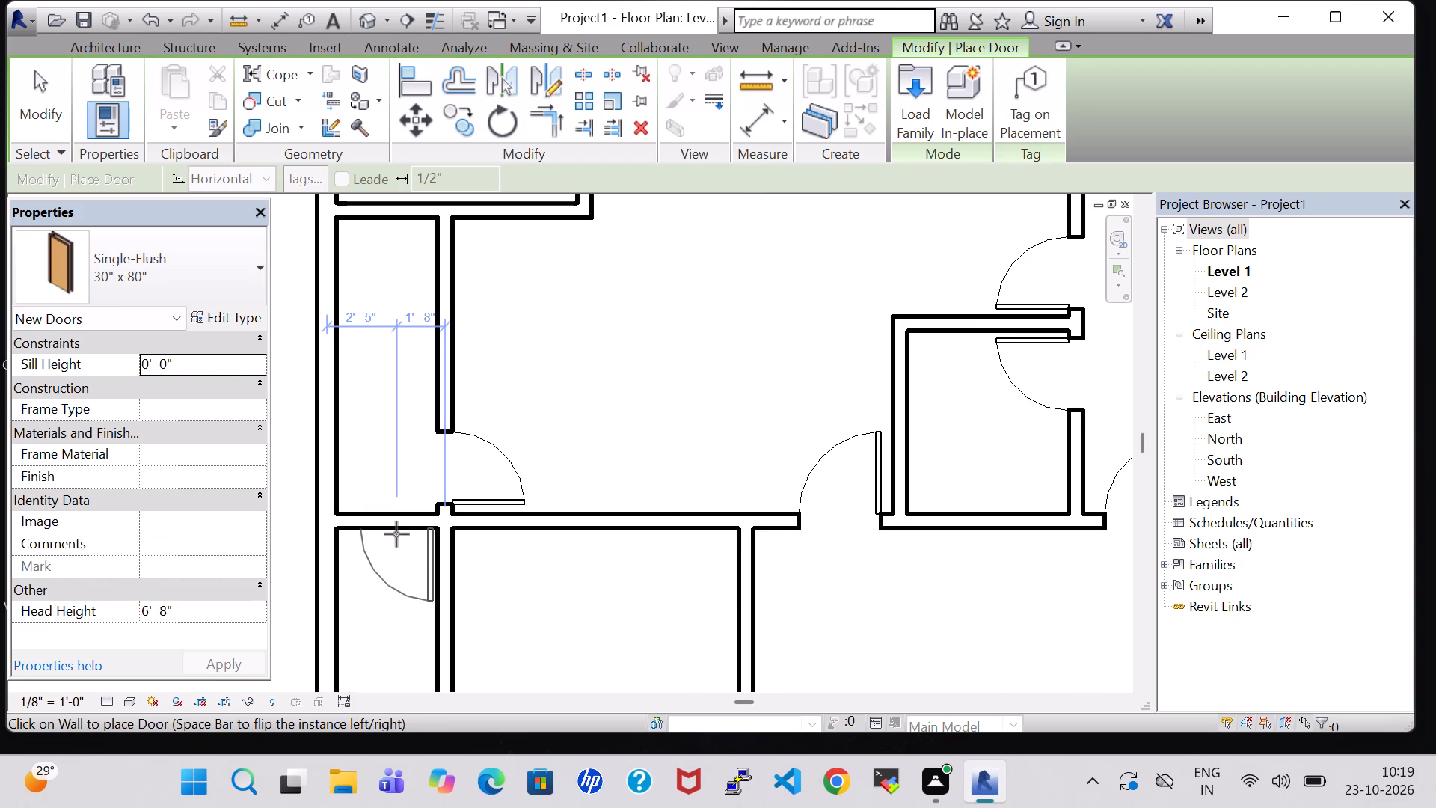
pyautogui.scroll(3, 396, 534)
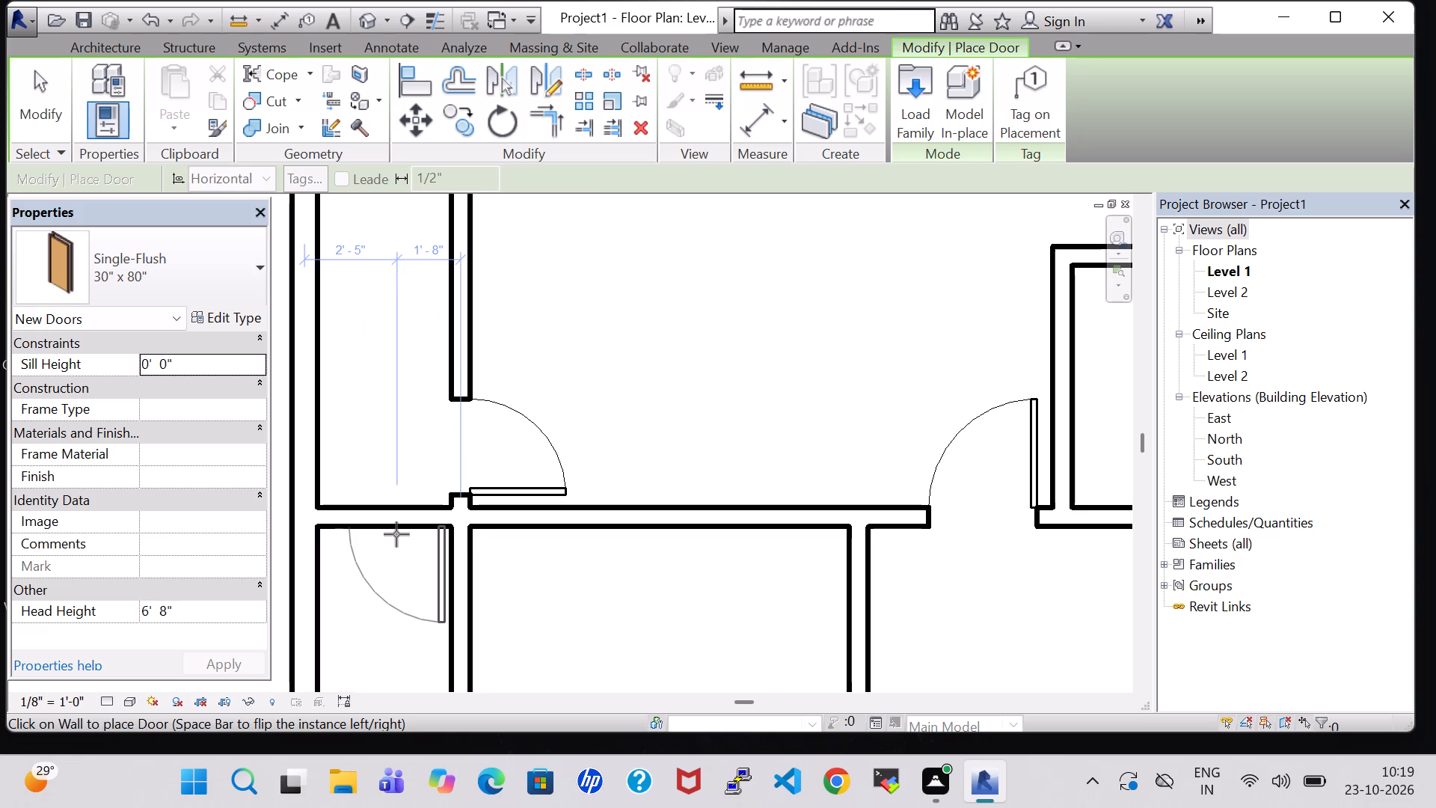
pyautogui.click(396, 534)
pyautogui.scroll(-6, 396, 534)
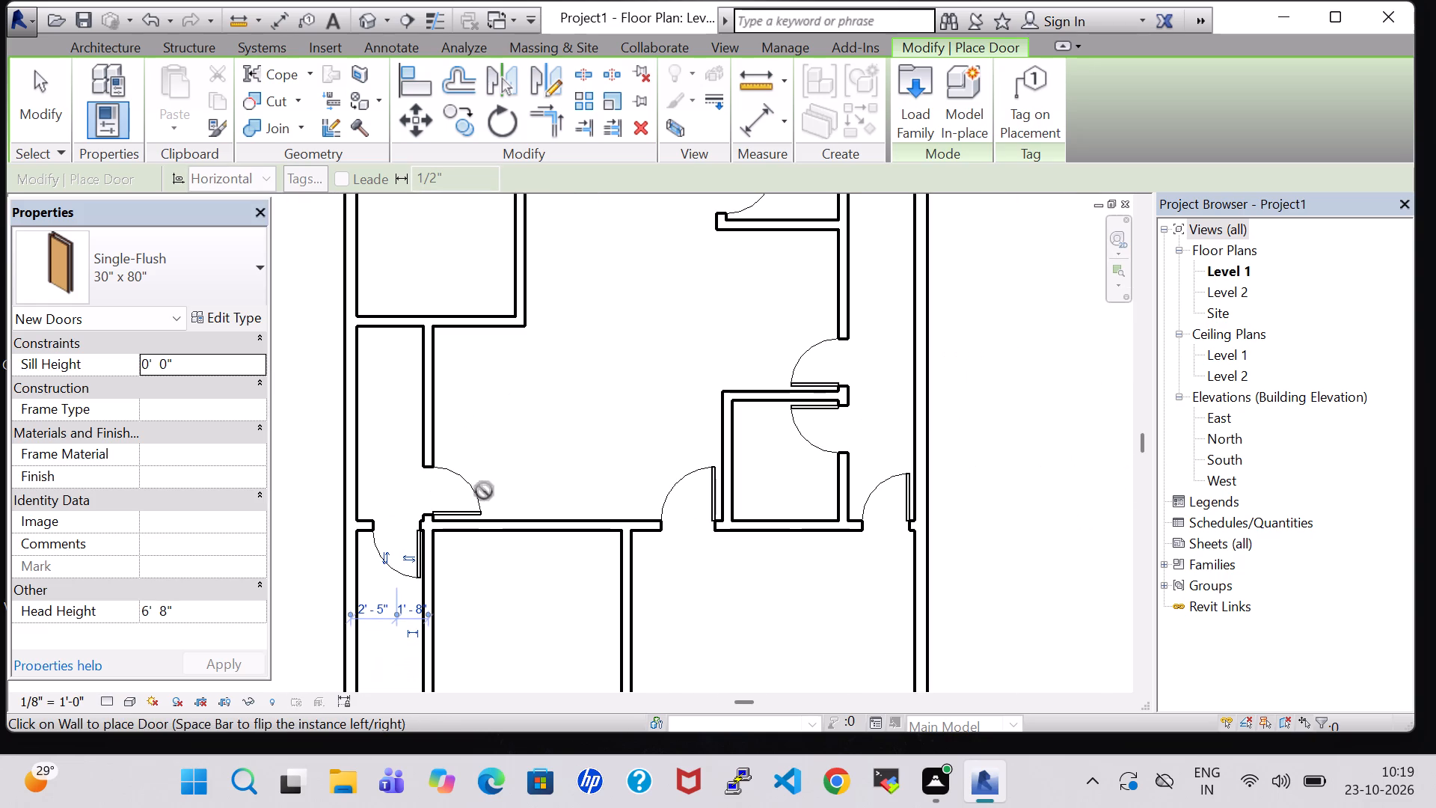
pyautogui.press('Escape')
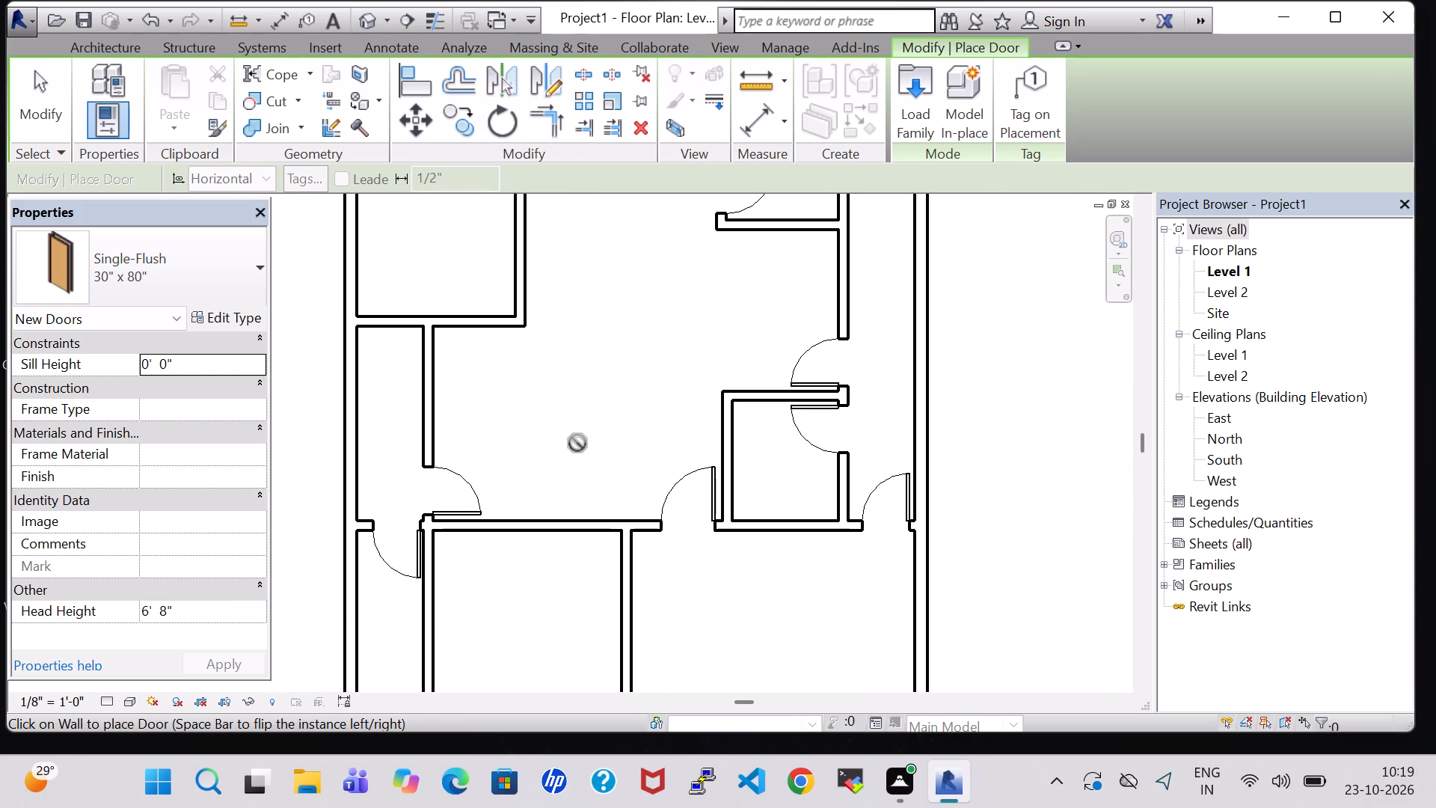
pyautogui.press('Escape')
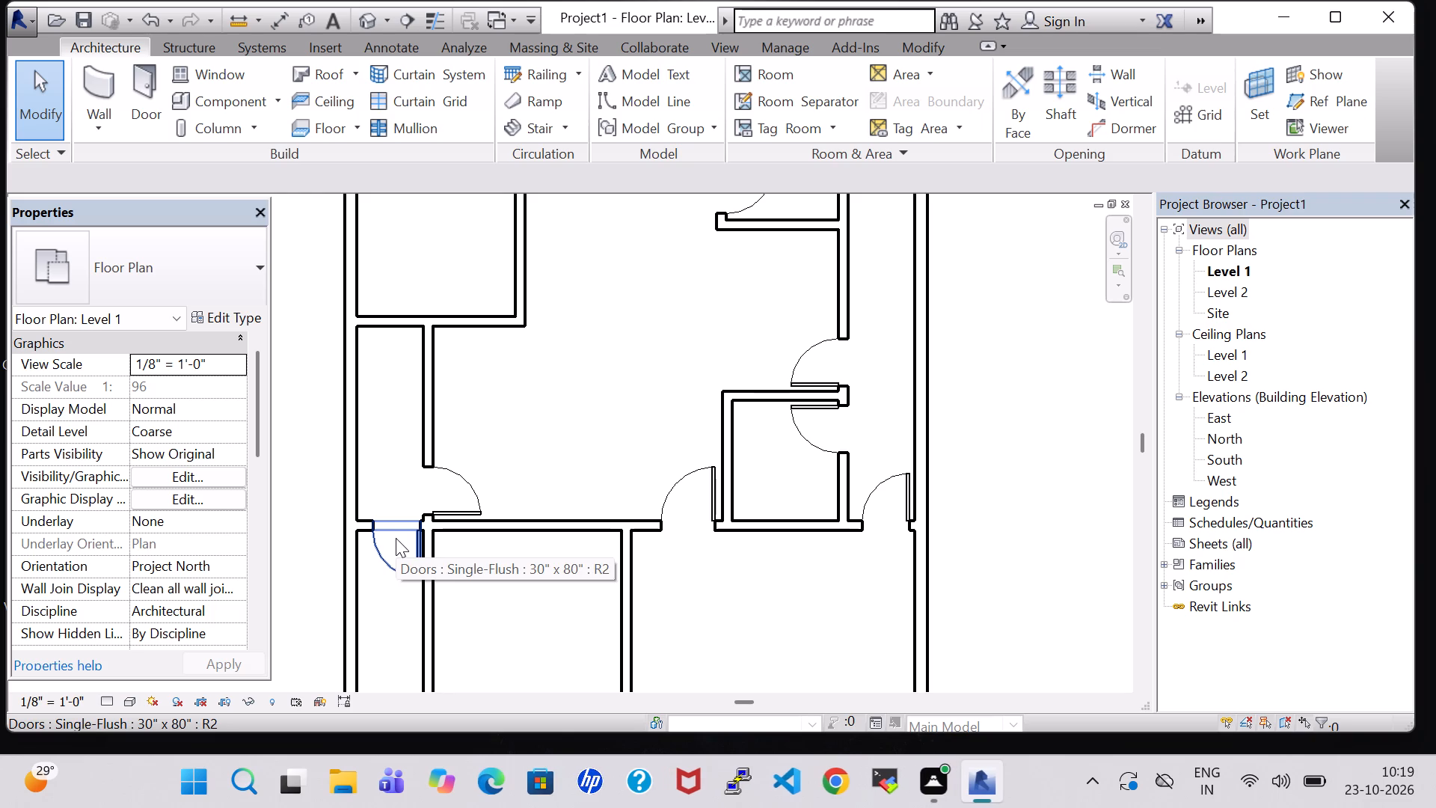
# Place a 34" x 84" Single-Flush door in the lower middle room's top wall, swinging into the room, centred about 1'-11" from its right wall.
pyautogui.click(135, 112)
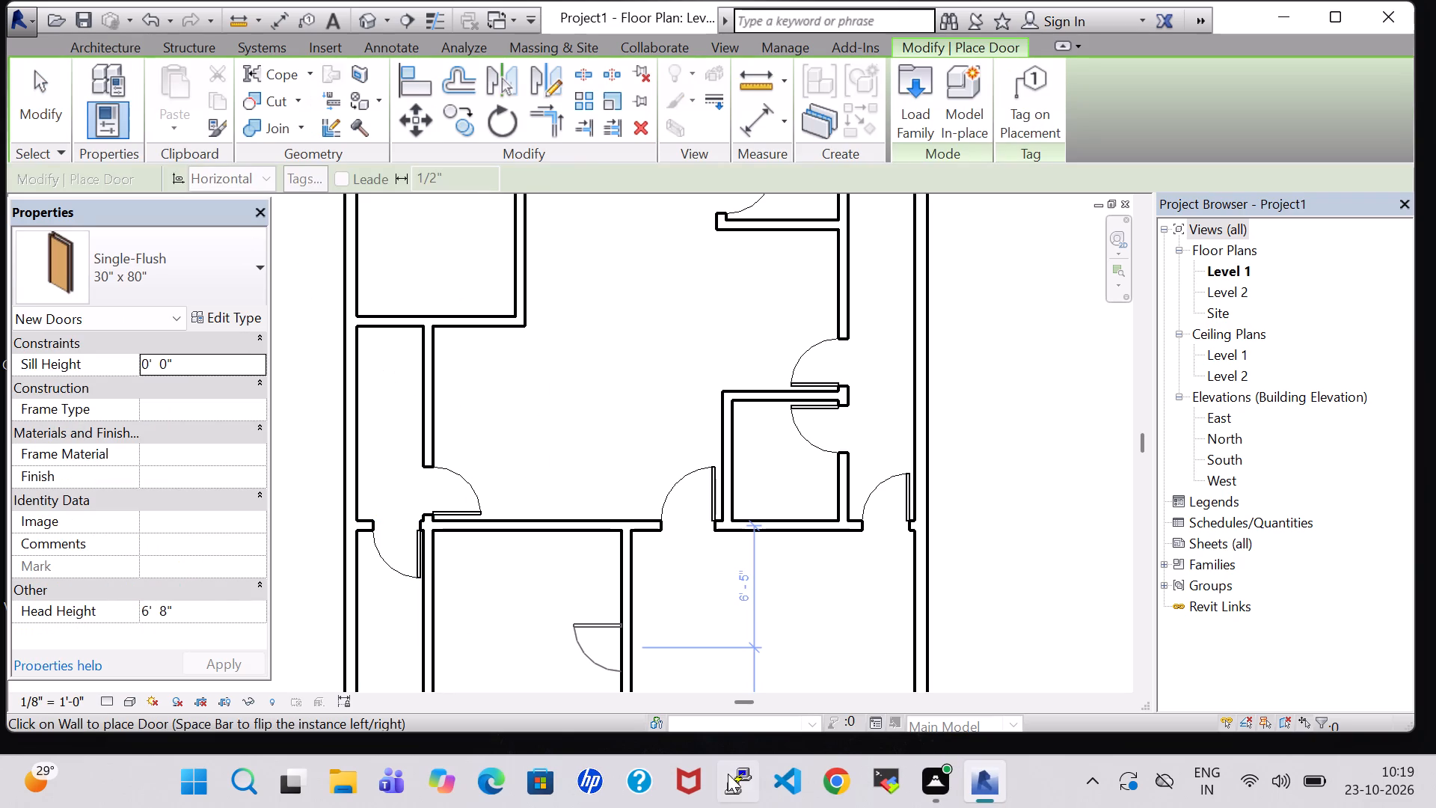
pyautogui.click(199, 278)
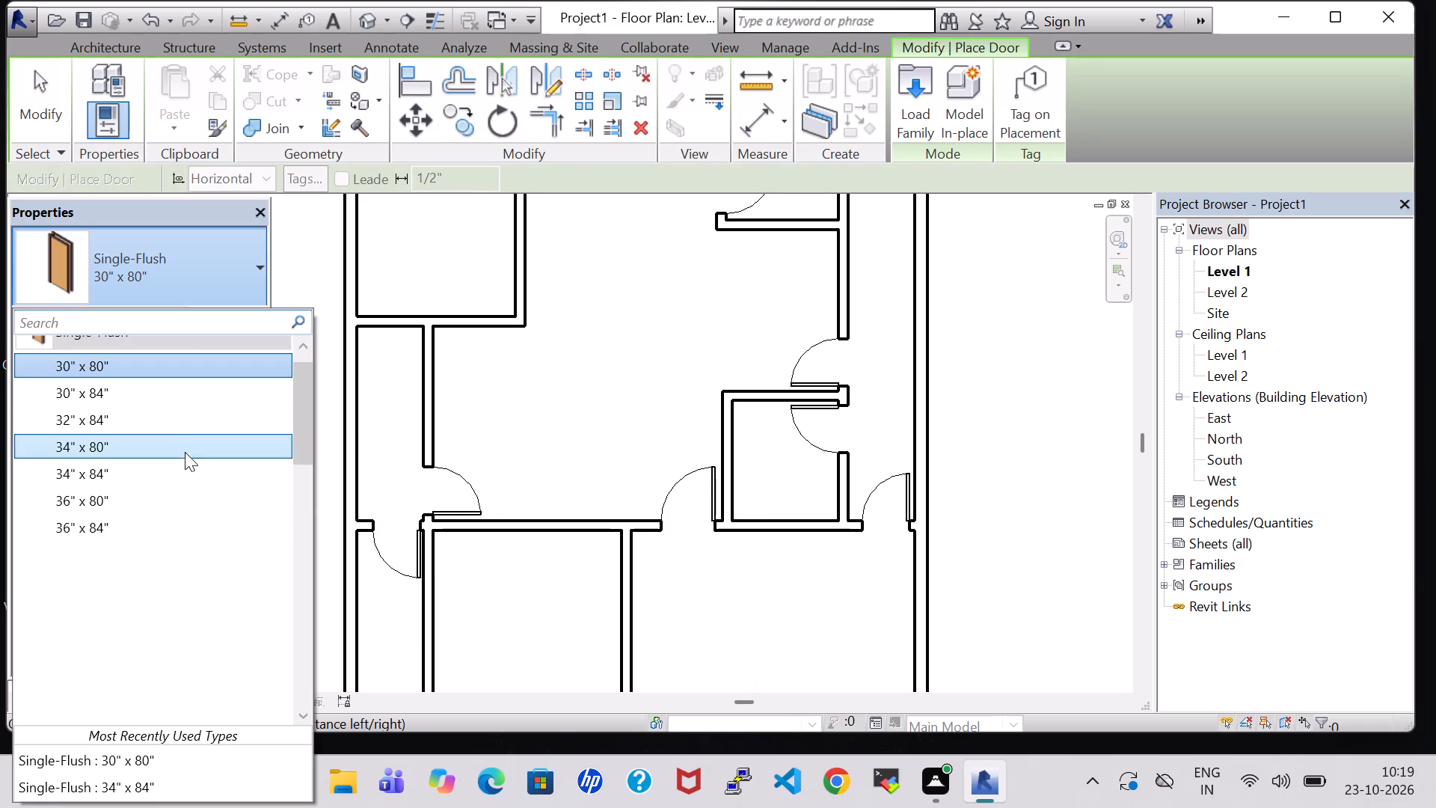
pyautogui.click(184, 483)
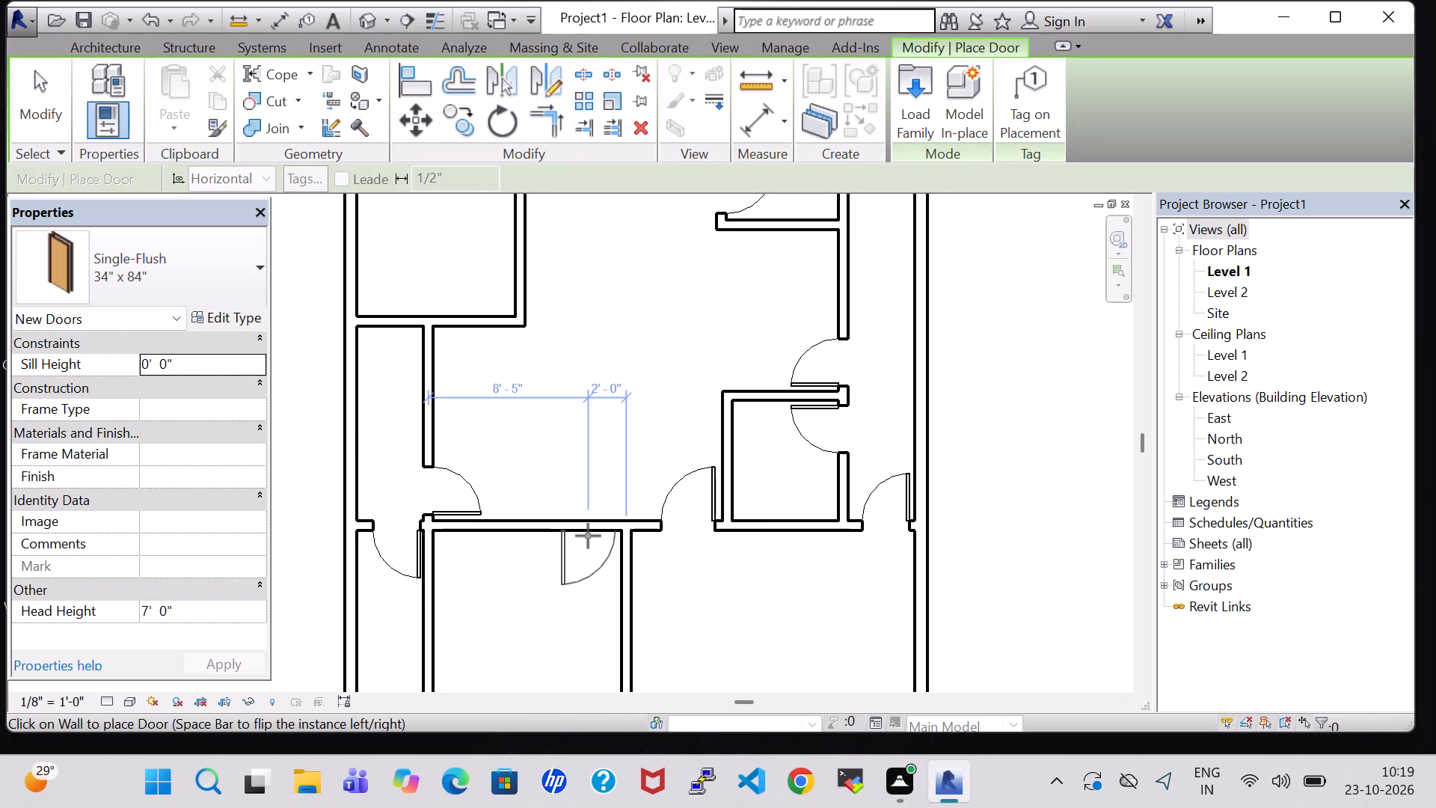
pyautogui.press('space')
pyautogui.scroll(3, 588, 536)
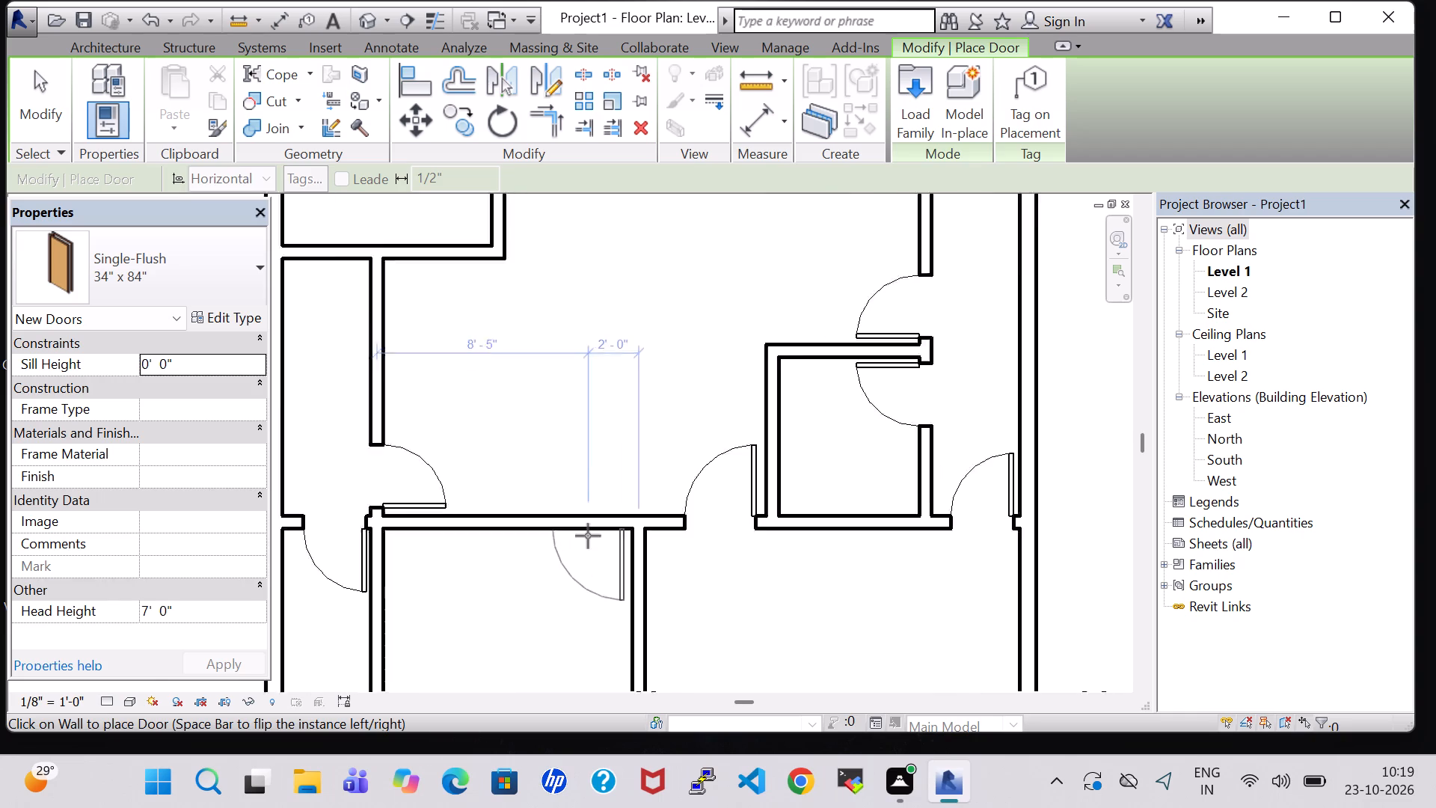
pyautogui.scroll(1, 588, 536)
pyautogui.click(592, 536)
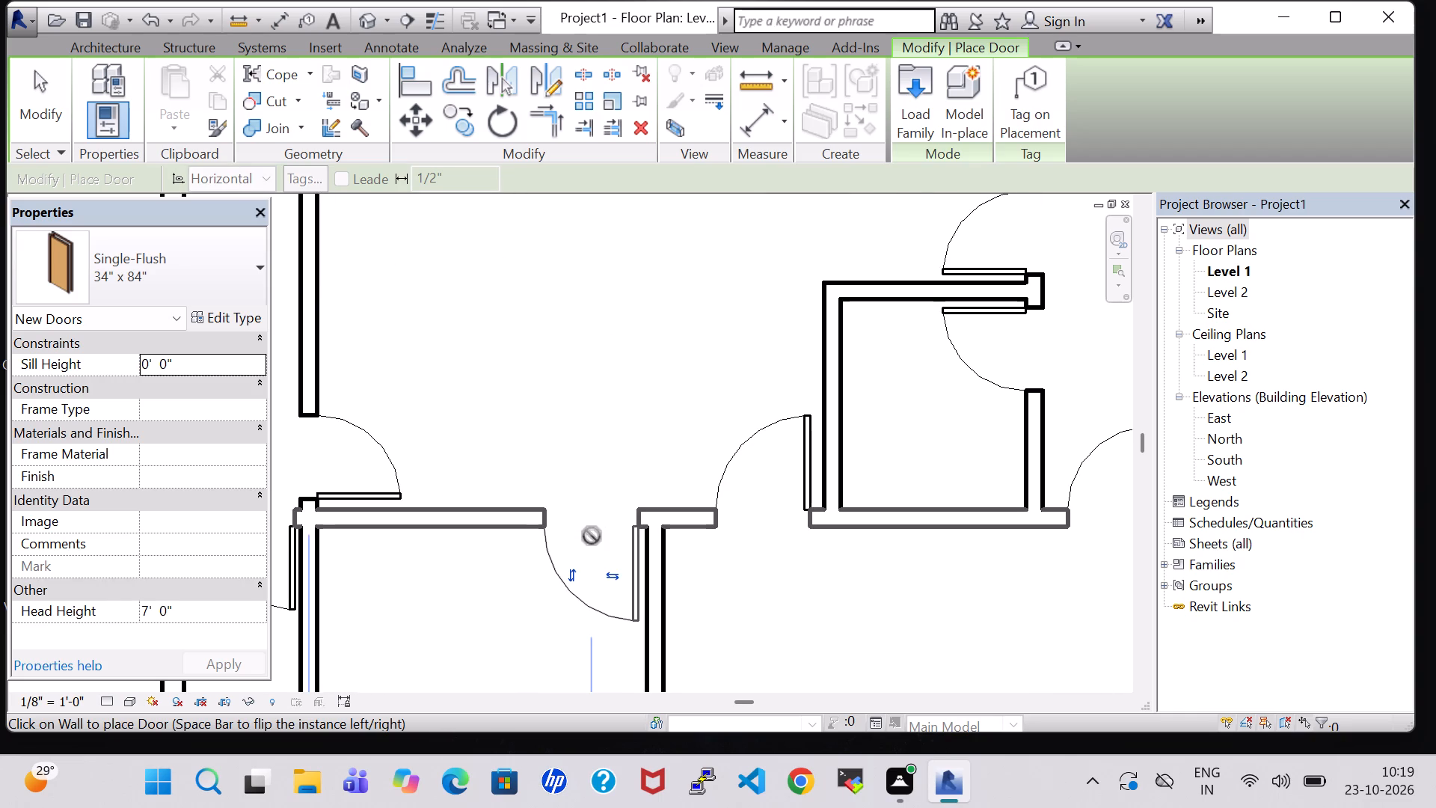
pyautogui.scroll(-4, 592, 536)
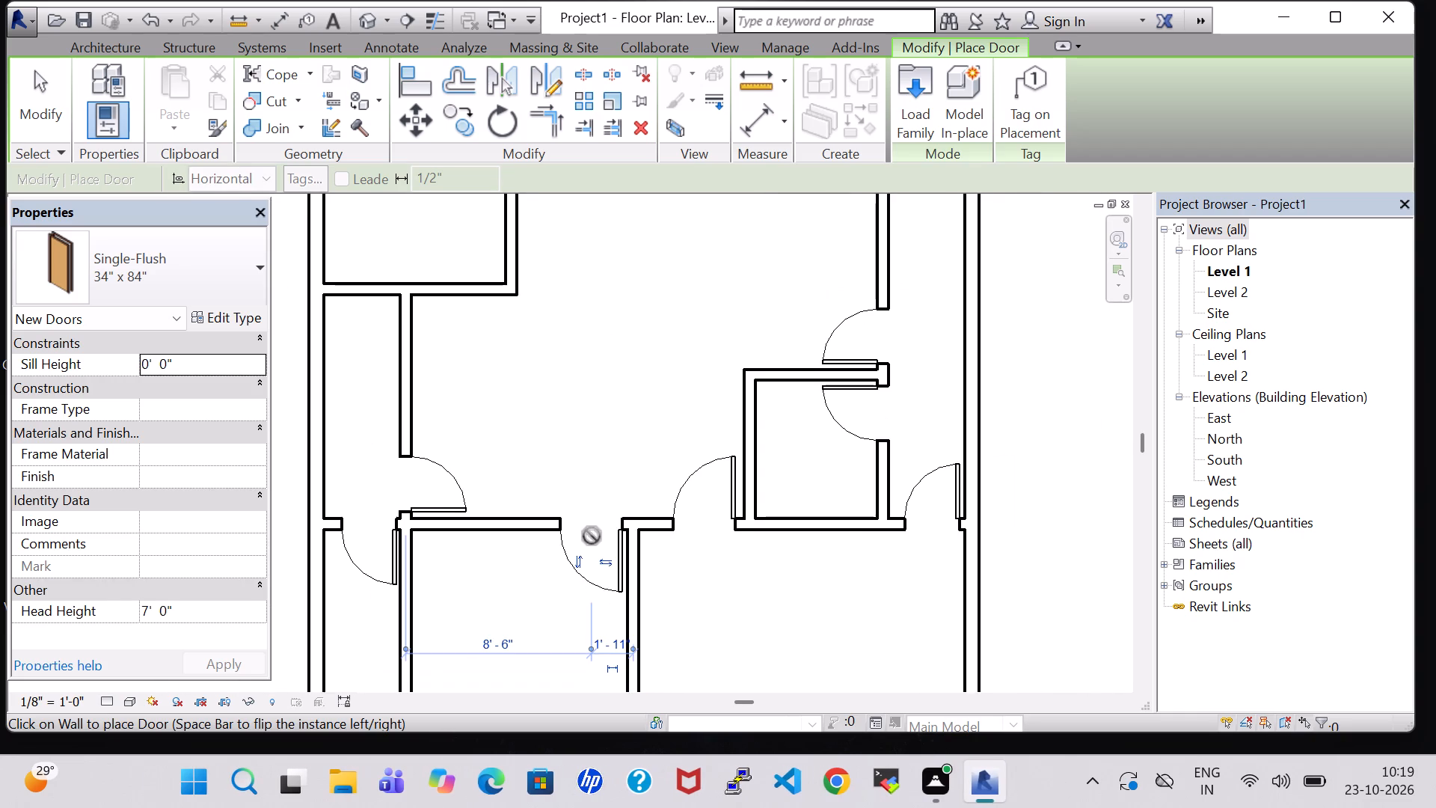
pyautogui.press('Escape')
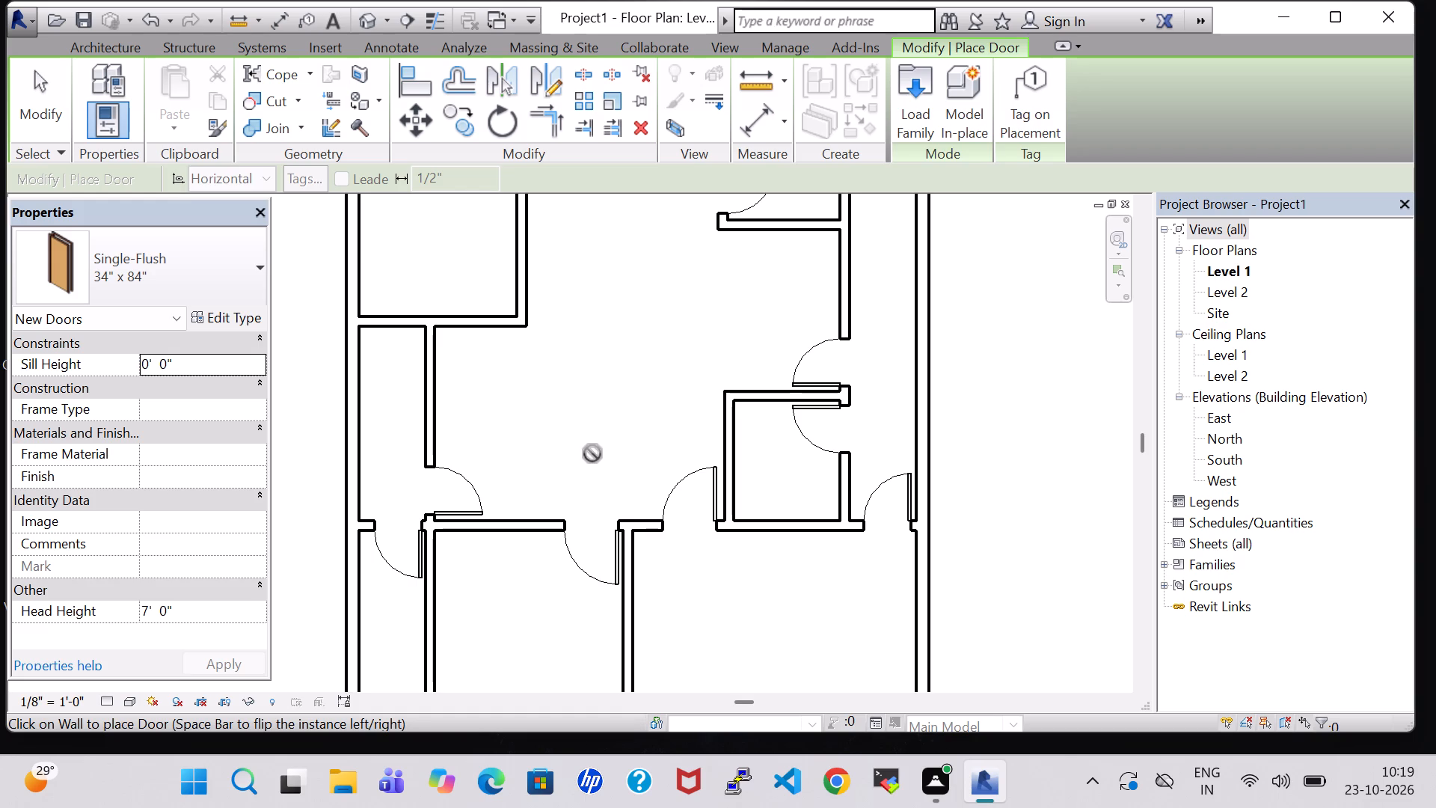
pyautogui.press('Escape')
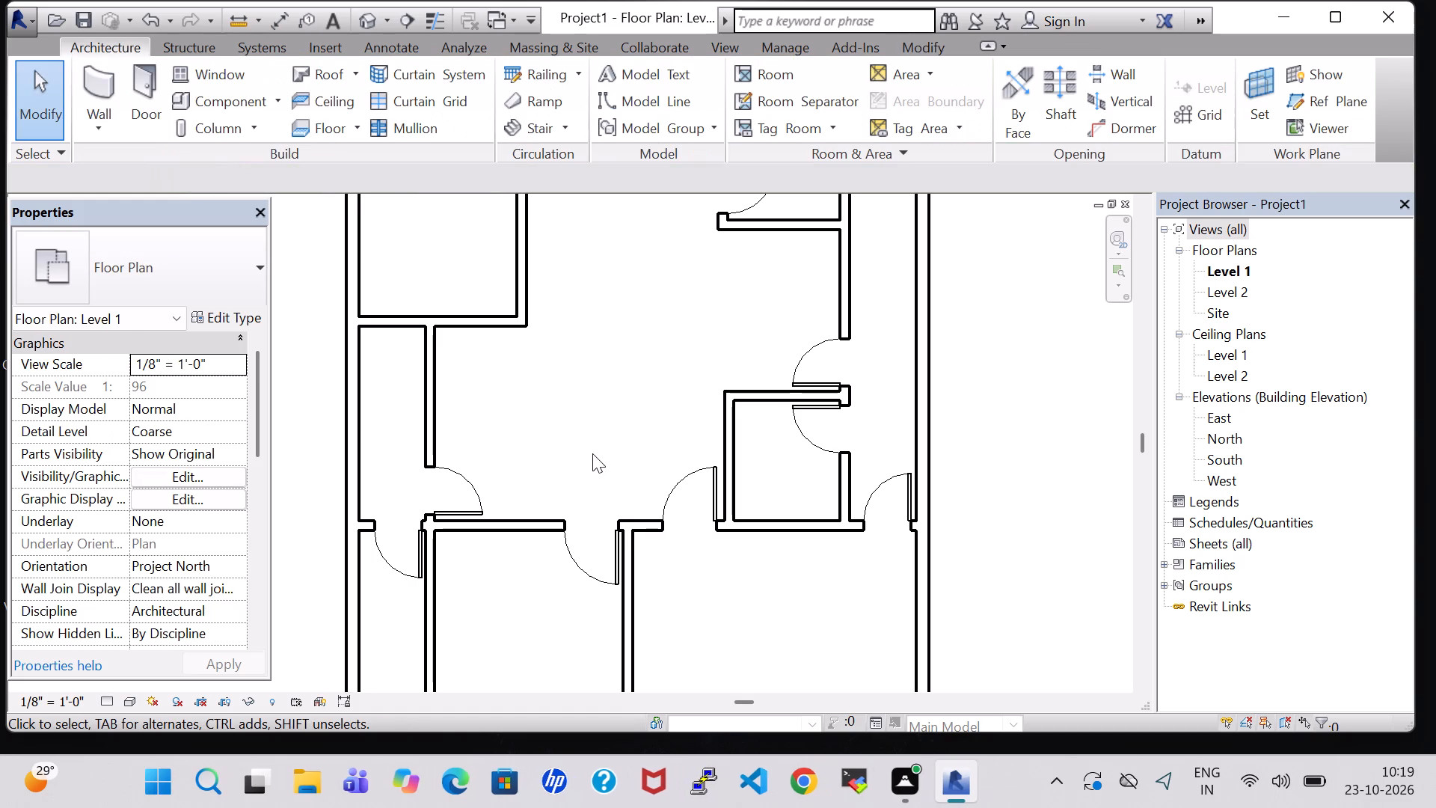
# Load the 60" x 80" type of the Door-Exterior-Double-Full Glass-Wood_Clad family from the Residential doors folder.
pyautogui.scroll(-5, 592, 453)
pyautogui.moveTo(633, 565); pyautogui.dragTo(622, 508, button='middle')
pyautogui.scroll(1, 622, 508)
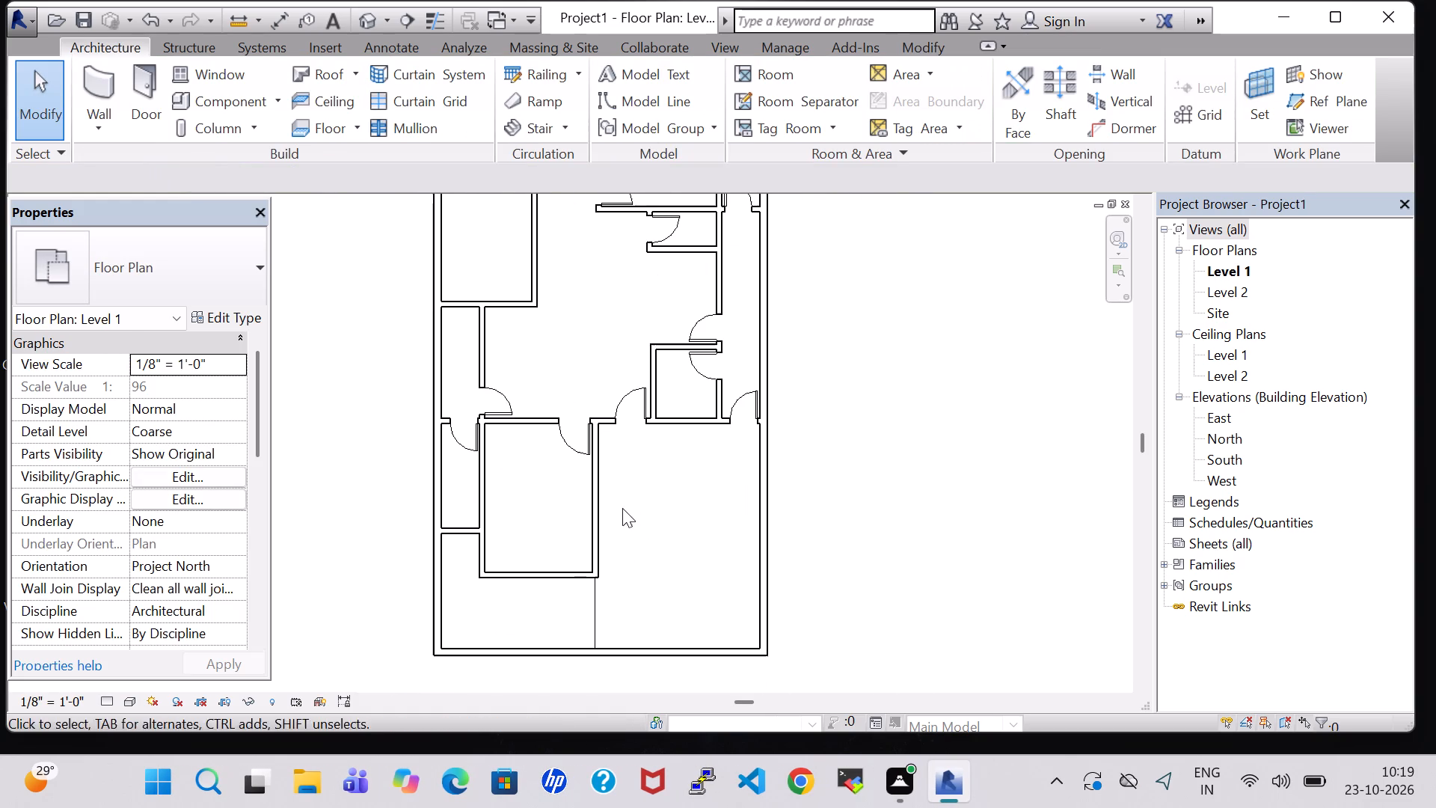
pyautogui.click(129, 83)
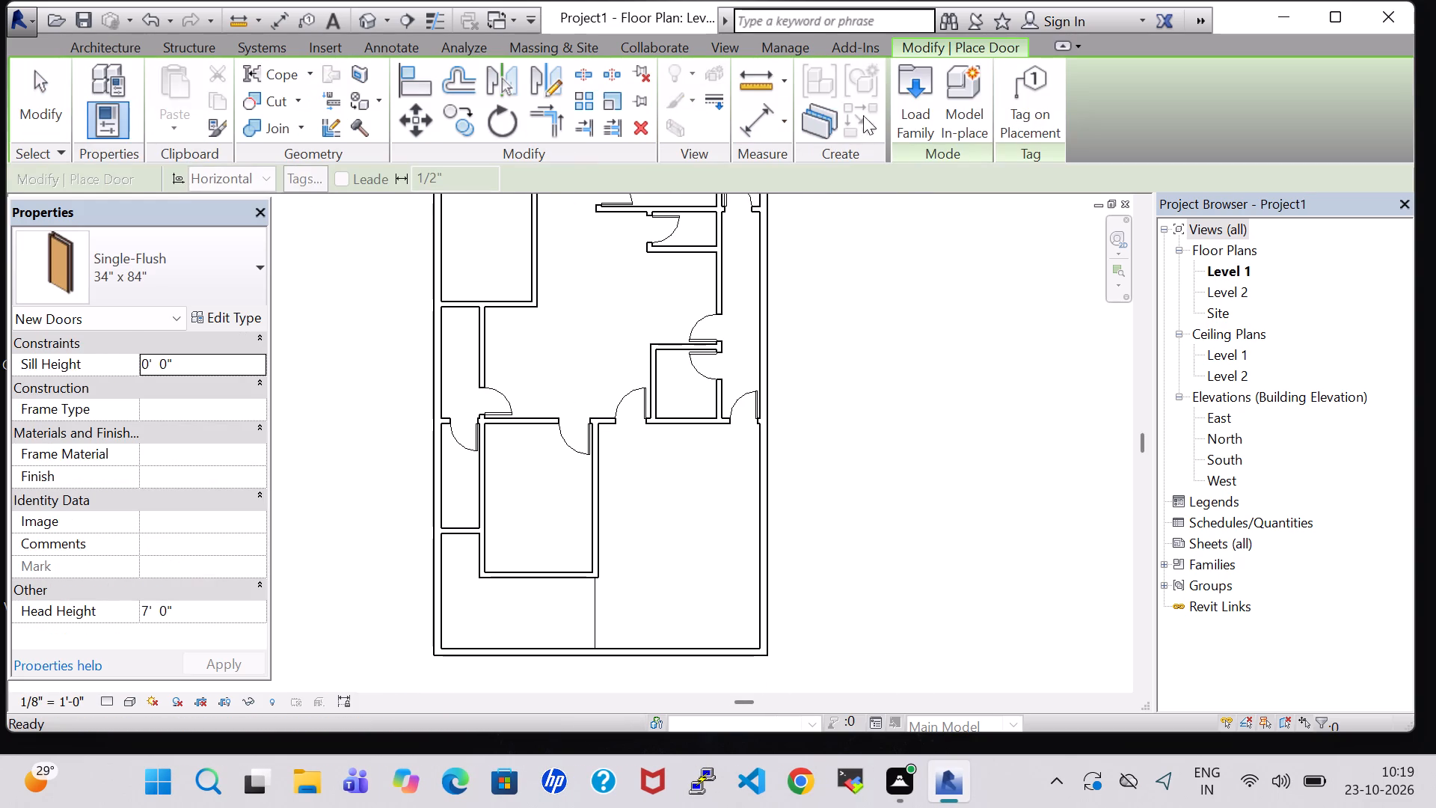
pyautogui.click(923, 105)
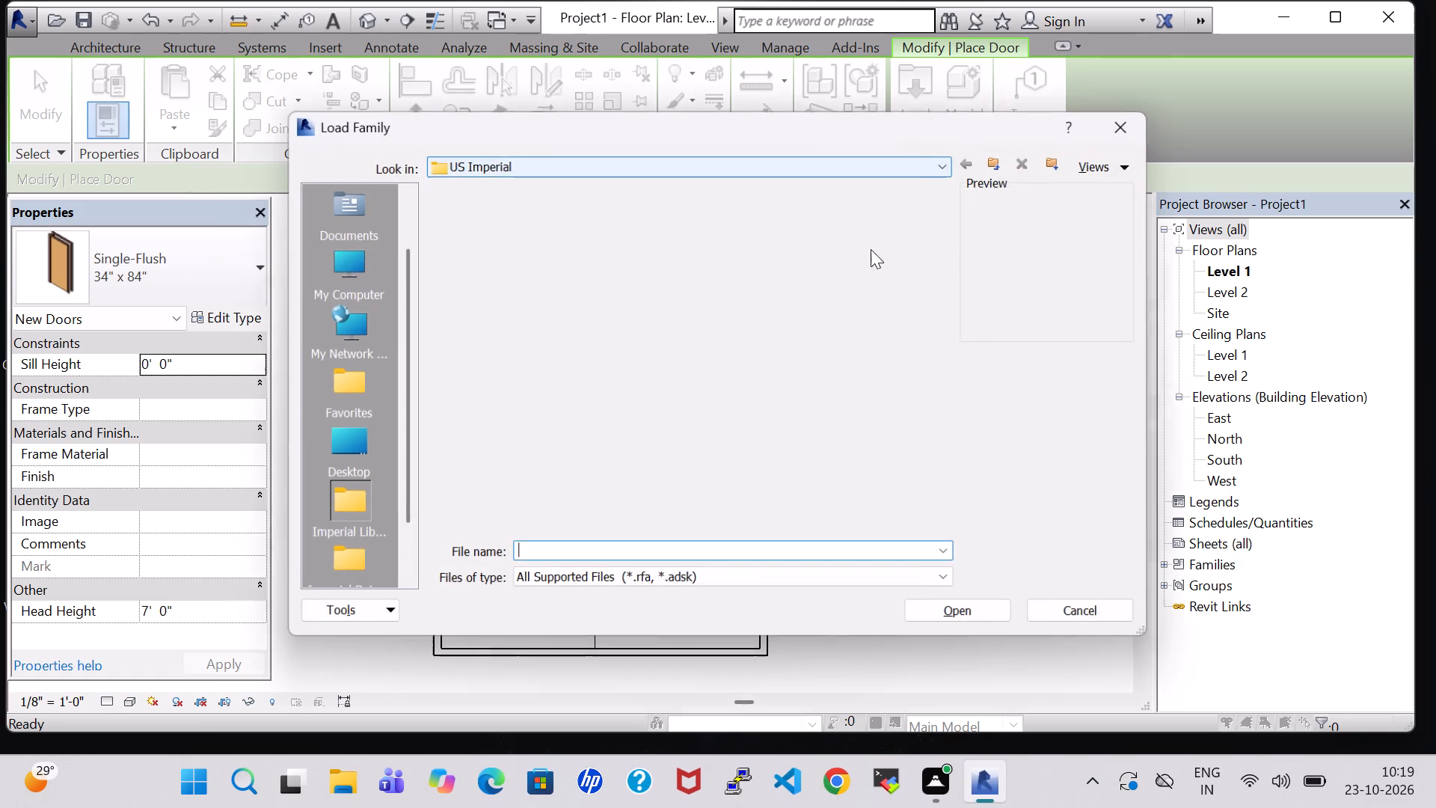
pyautogui.doubleClick(833, 397)
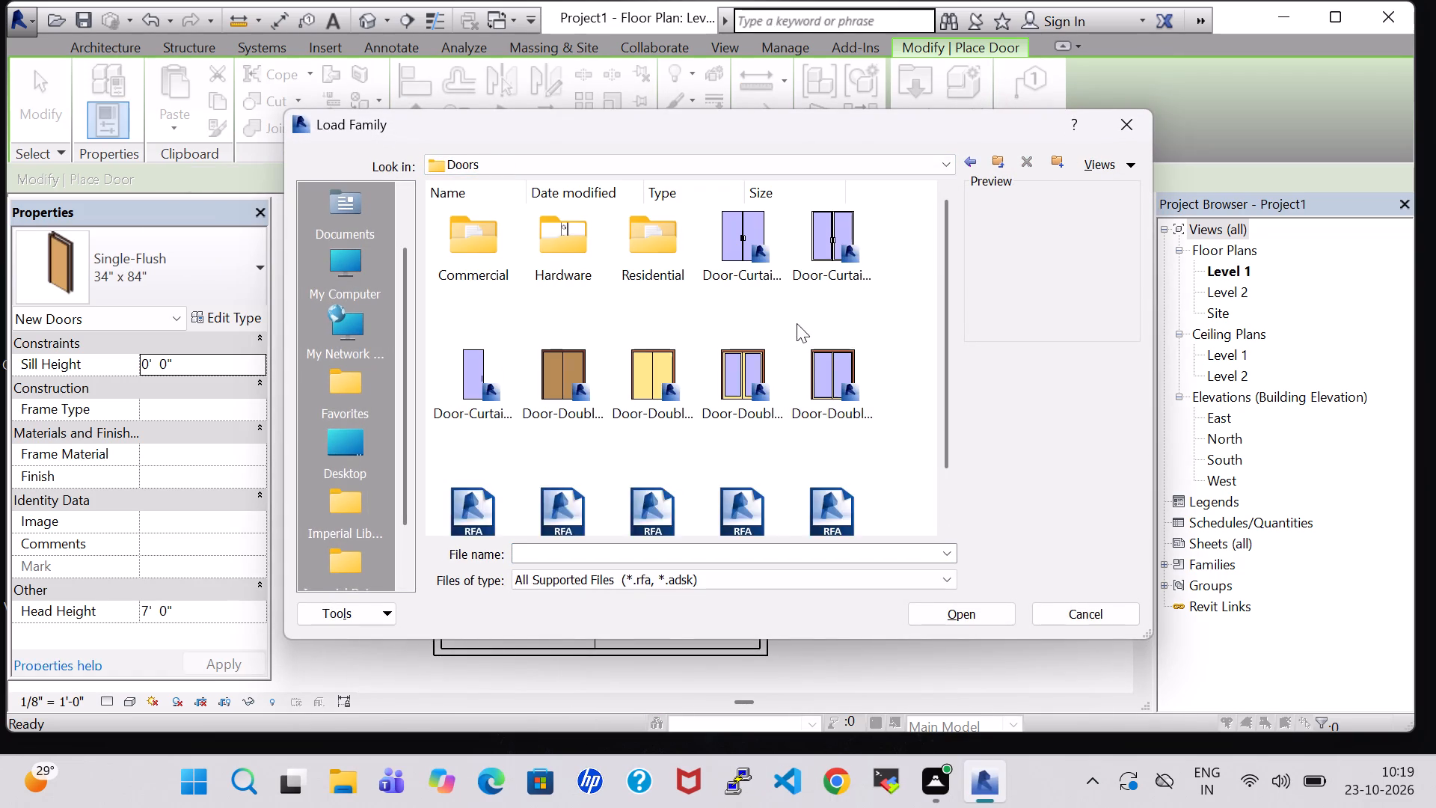
pyautogui.doubleClick(668, 257)
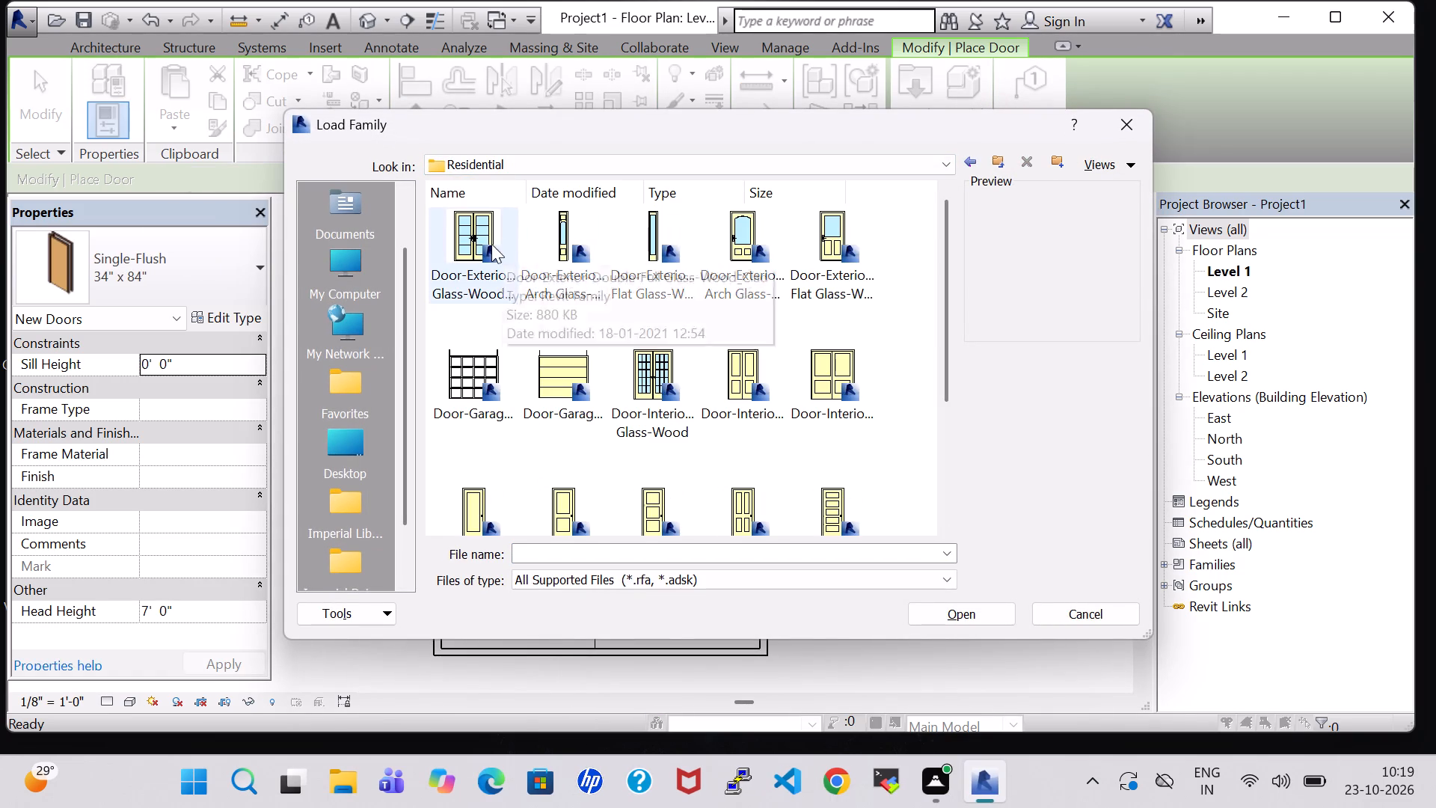
pyautogui.click(491, 244)
pyautogui.click(978, 611)
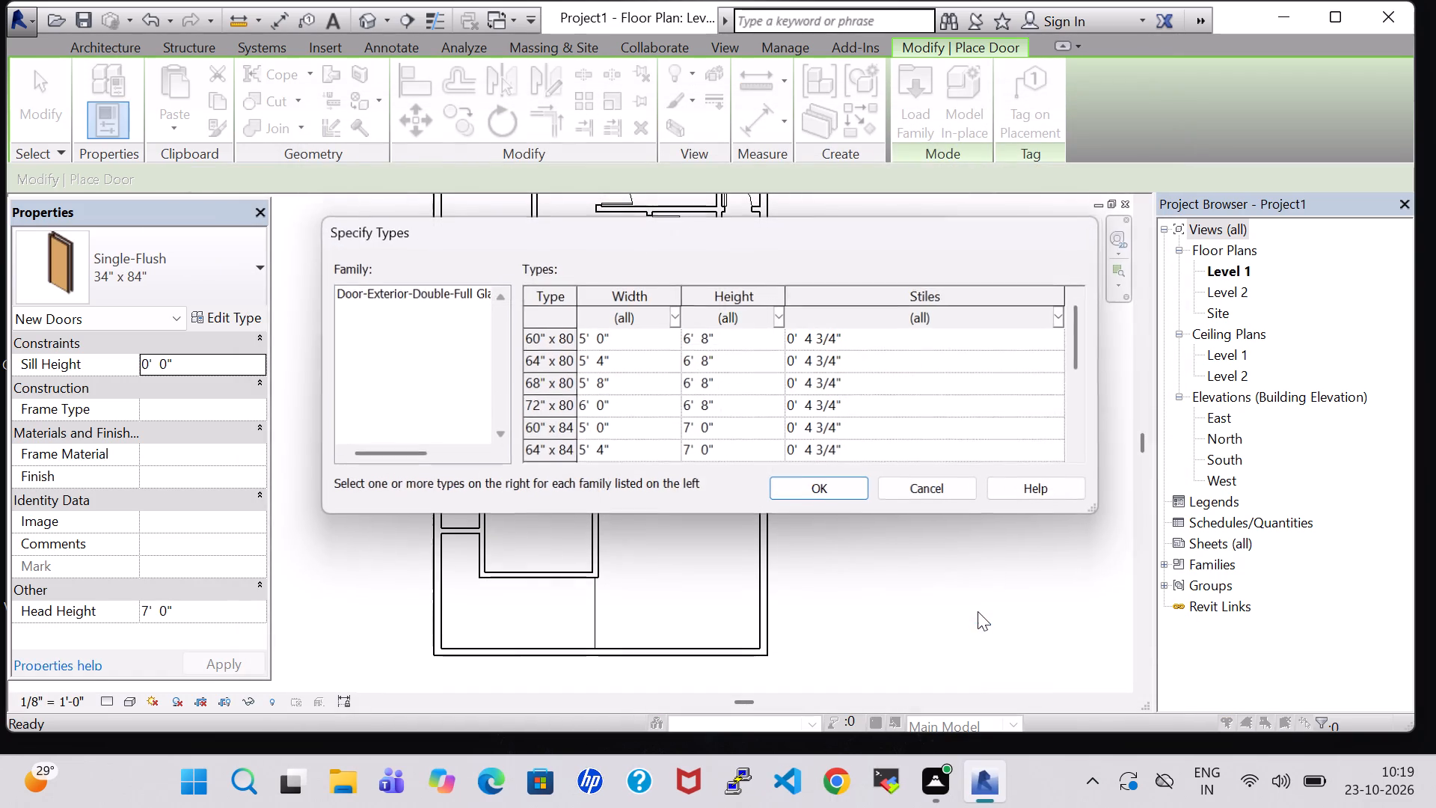
pyautogui.click(823, 330)
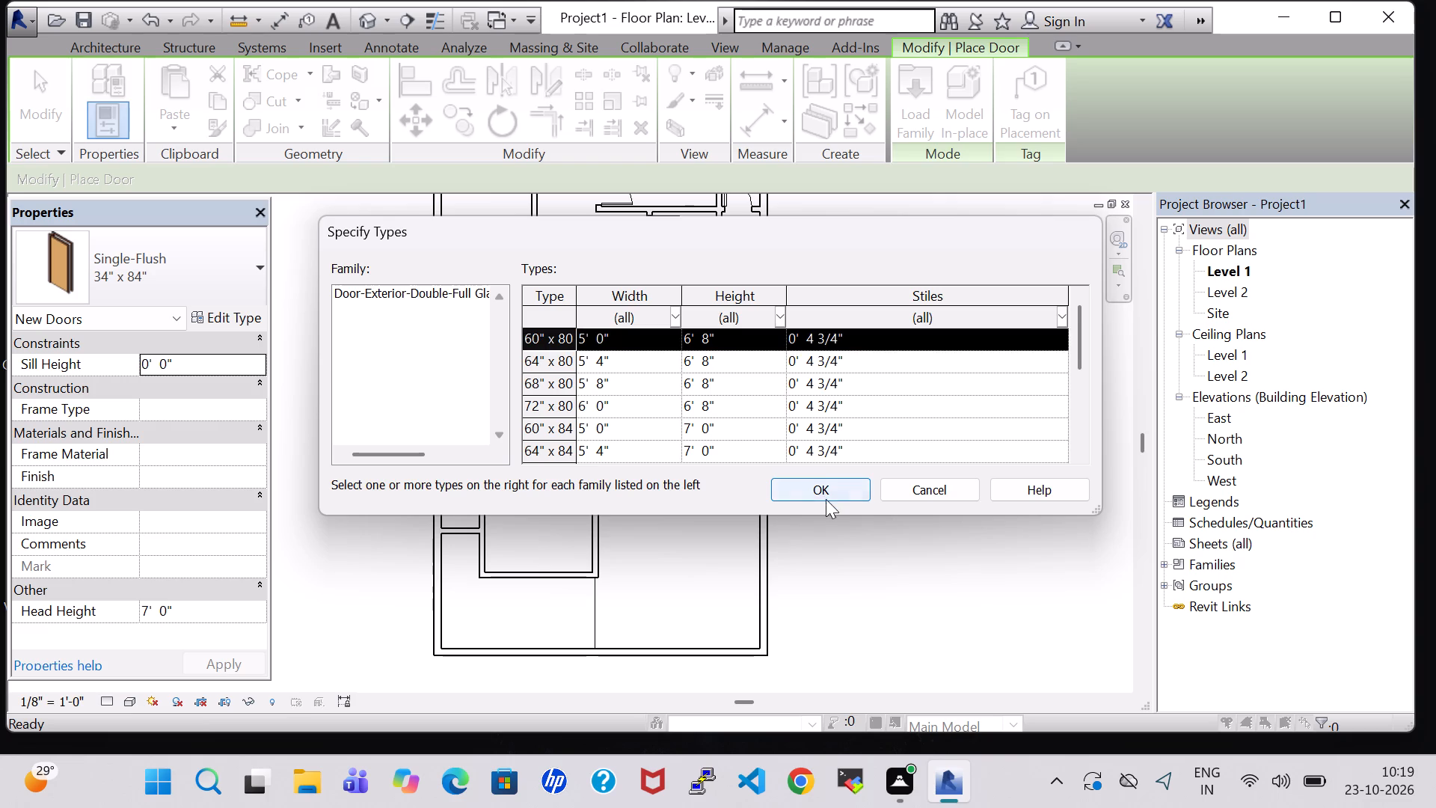
pyautogui.click(826, 499)
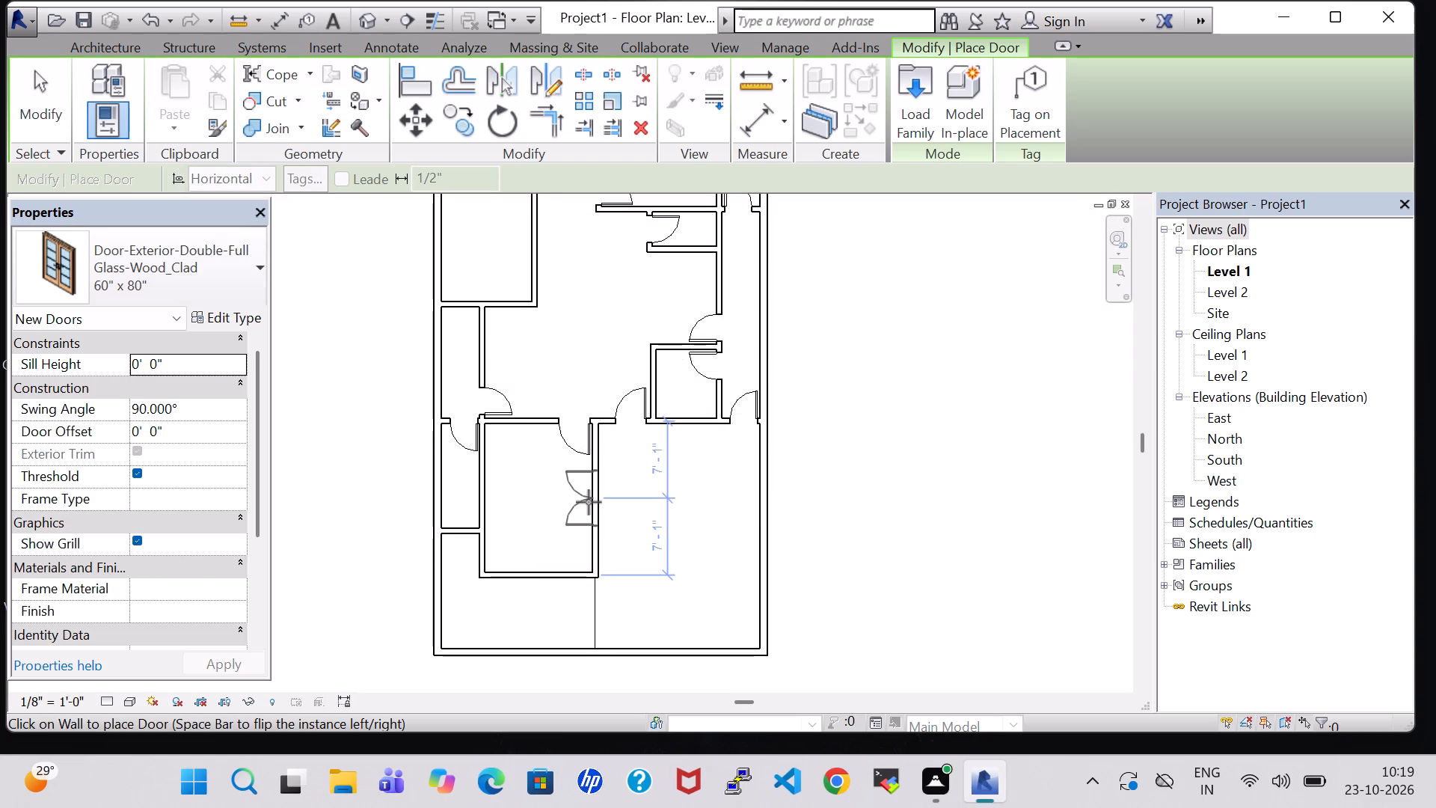
# Place the 60" x 80" double glass door at the middle of the lower middle room's right wall, about 7'-1" from each end, swinging inward.
pyautogui.click(589, 506)
pyautogui.press('Escape')
pyautogui.press('Escape')
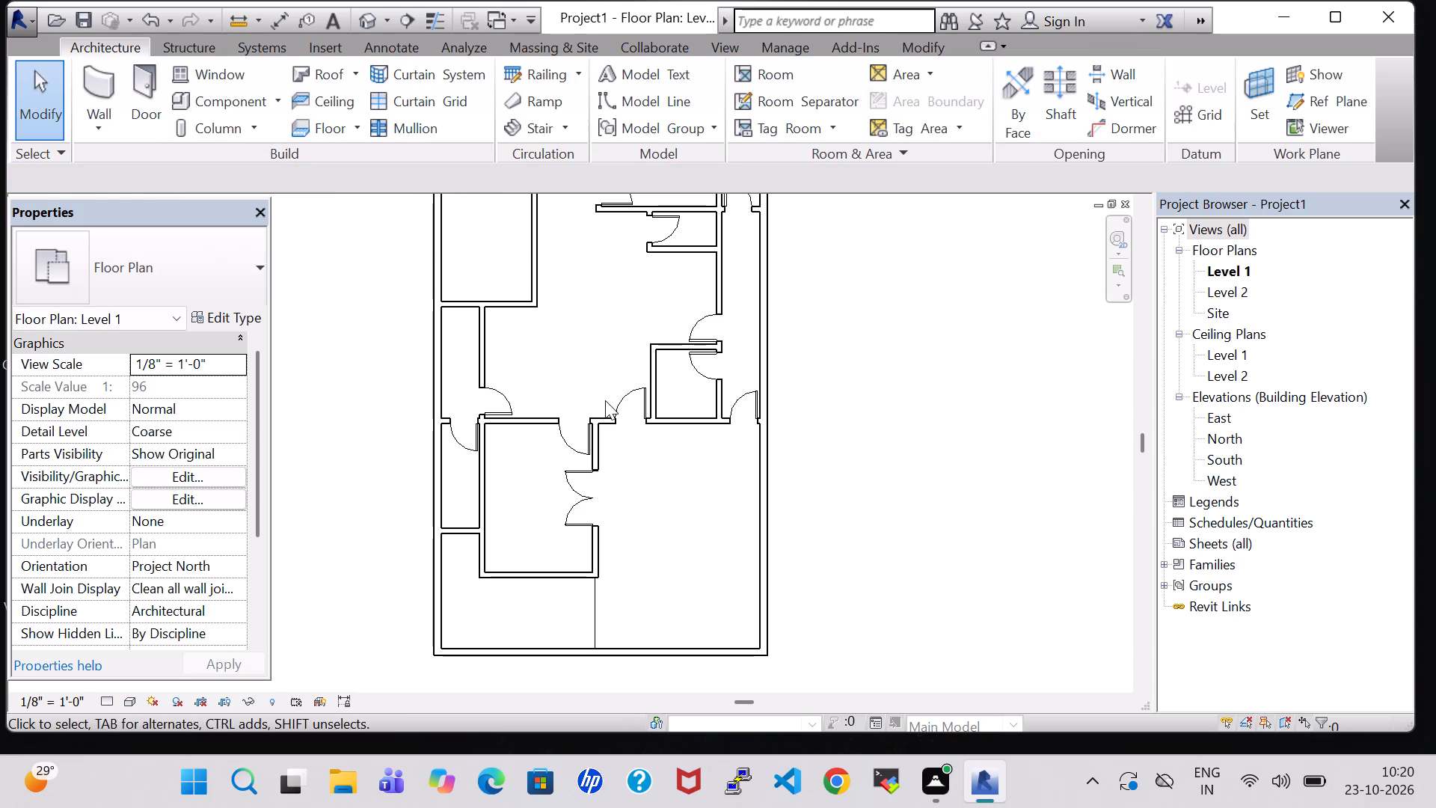
# Delete the 34" x 84" door in the central room's bottom wall beside the small corner room.
pyautogui.click(636, 406)
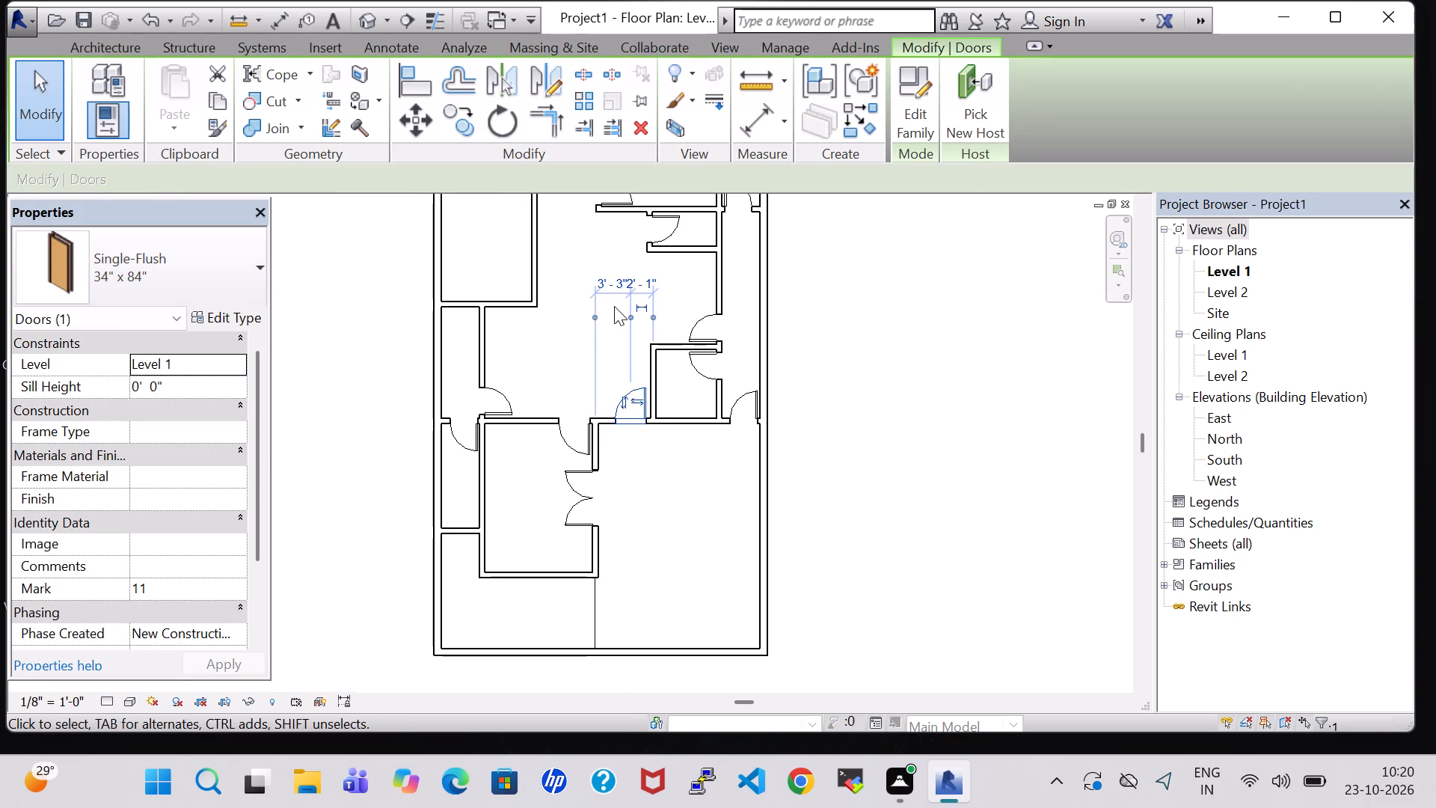
pyautogui.press('Delete')
# Load the Door-Exterior-Single-Entry-Half Arch Glass-Wood_Clad family from the Residential doors folder in the 36" x 80" type.
pyautogui.click(141, 92)
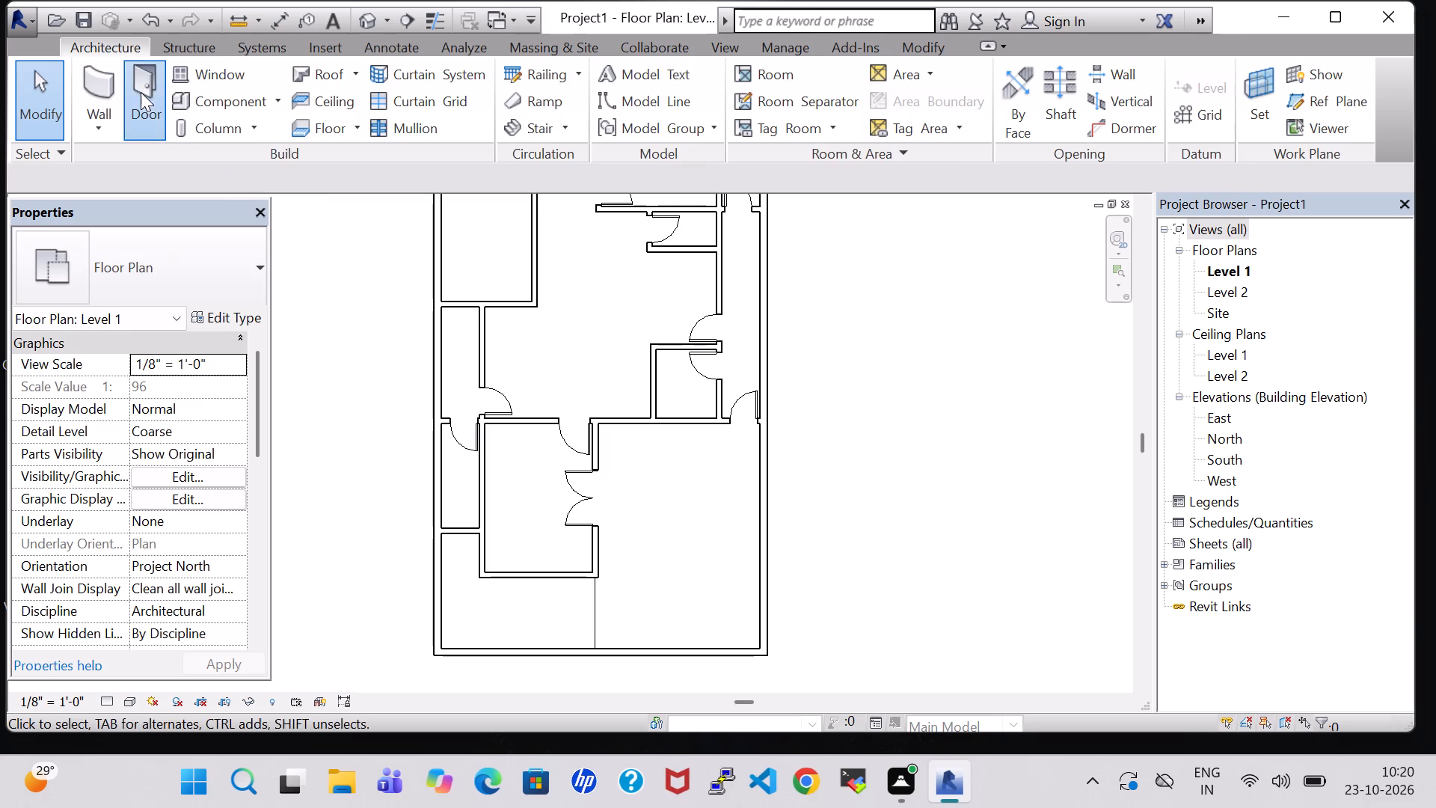
pyautogui.click(912, 108)
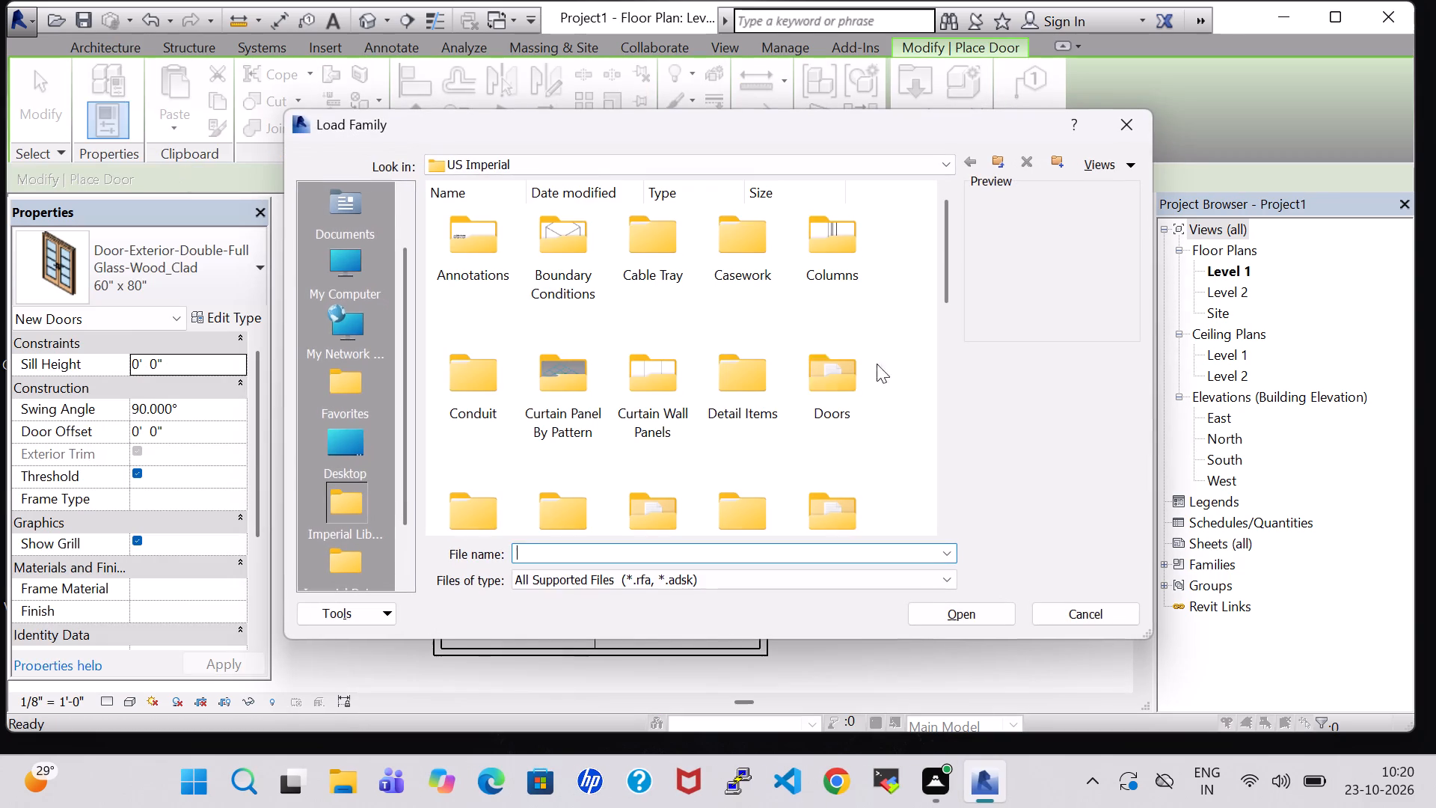
pyautogui.doubleClick(874, 386)
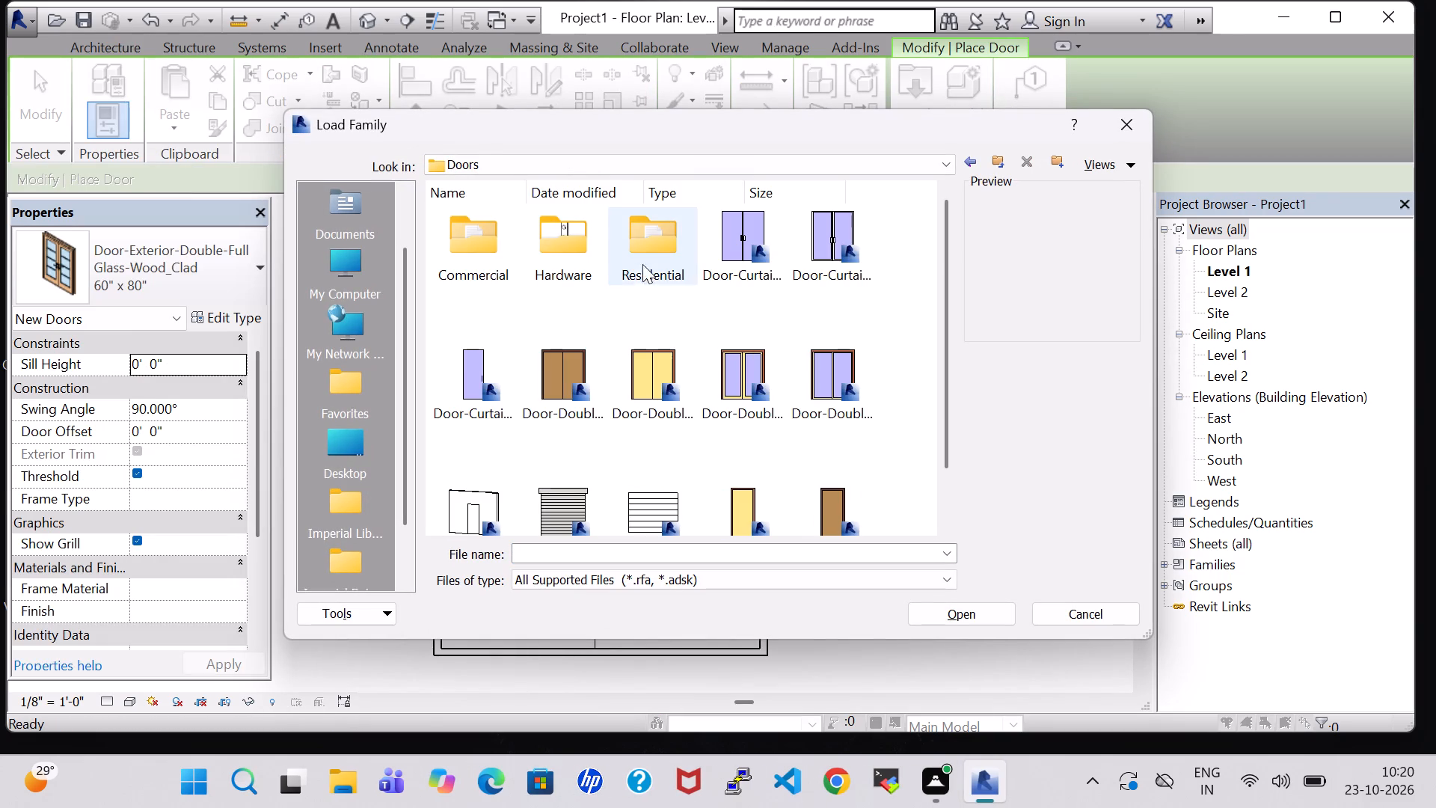
pyautogui.doubleClick(625, 264)
pyautogui.click(722, 260)
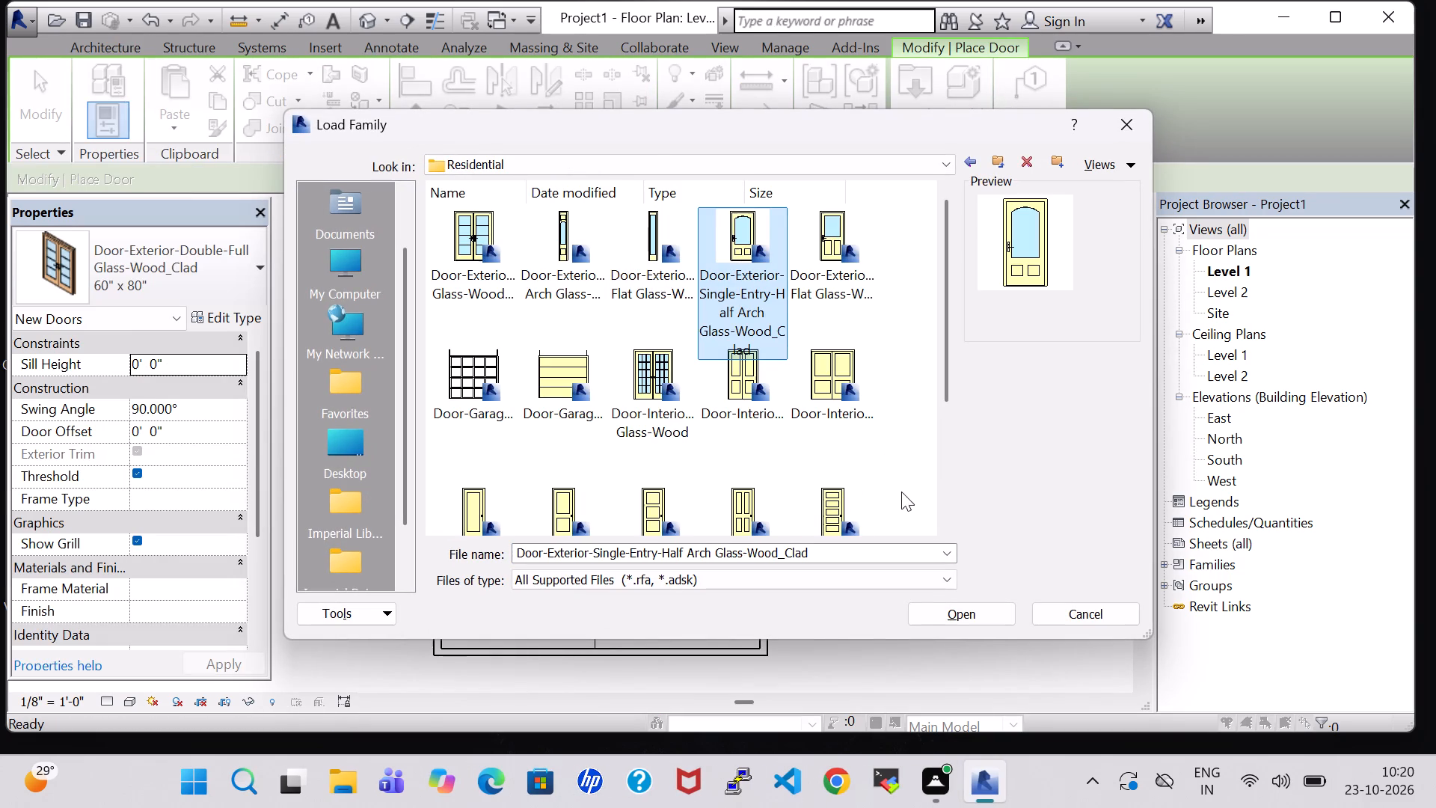
pyautogui.click(944, 604)
pyautogui.click(797, 492)
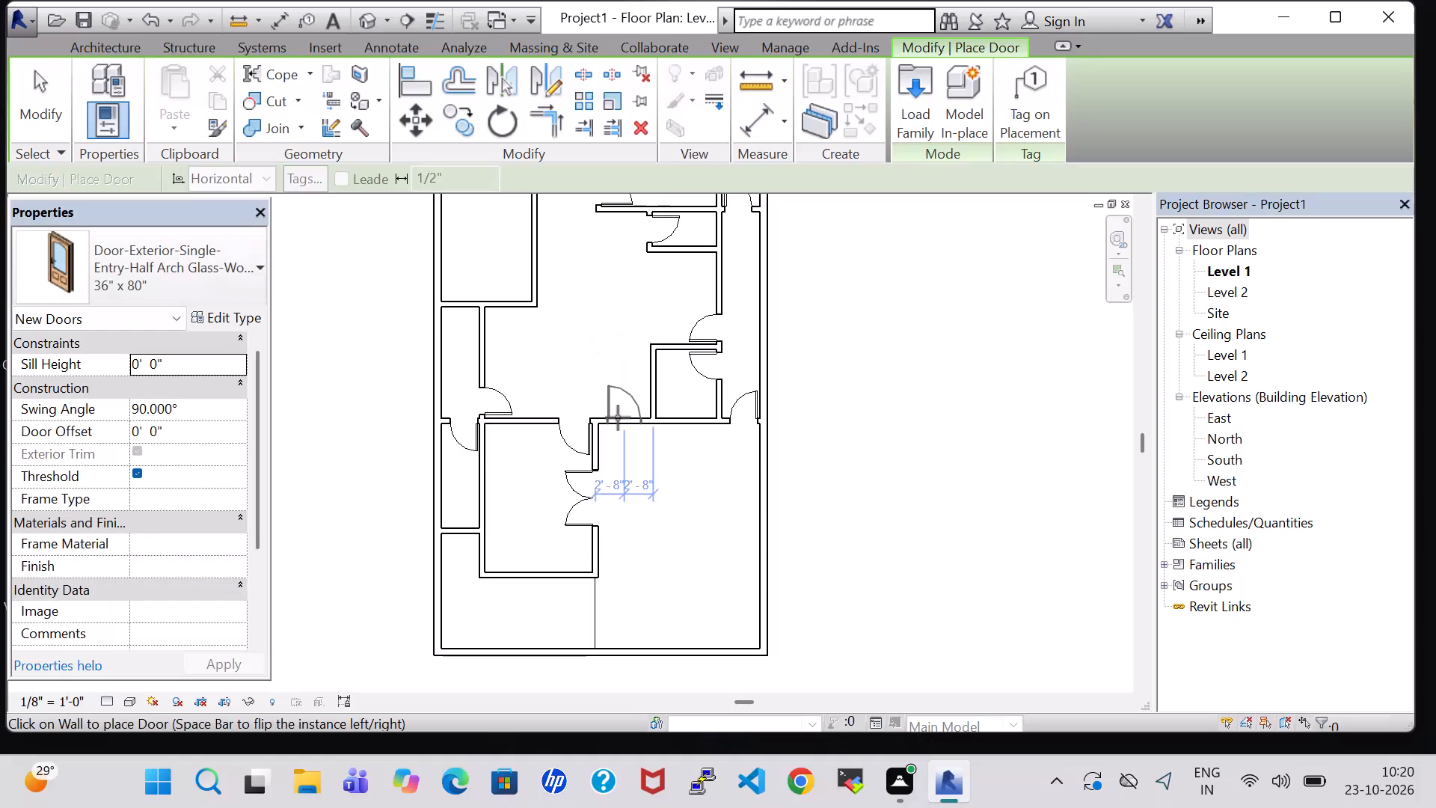
# Place the 36" x 80" half arch glass door in the central room's bottom wall, 2'-1" from the small corner room's wall, hinged on that side.
pyautogui.press('space')
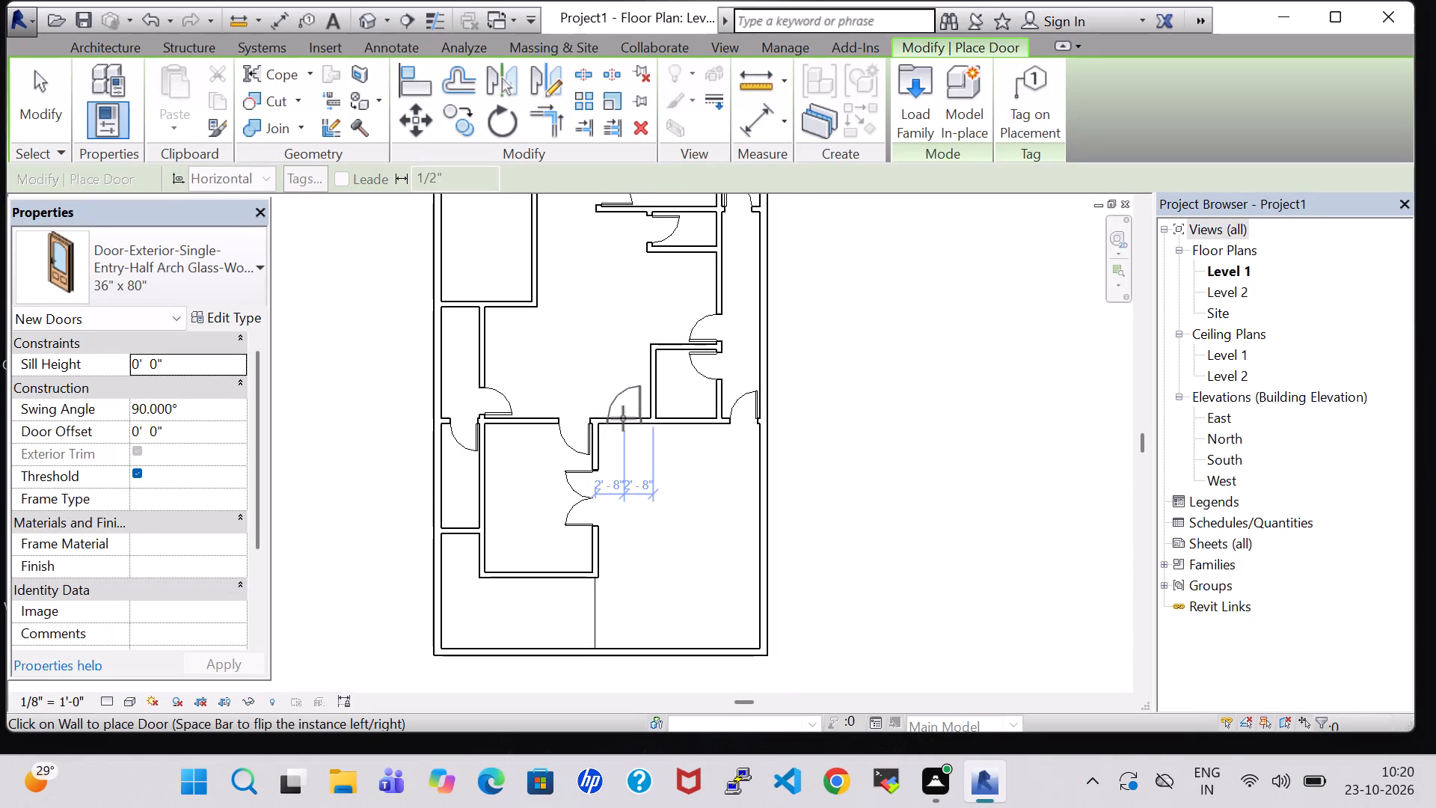
pyautogui.scroll(5, 623, 418)
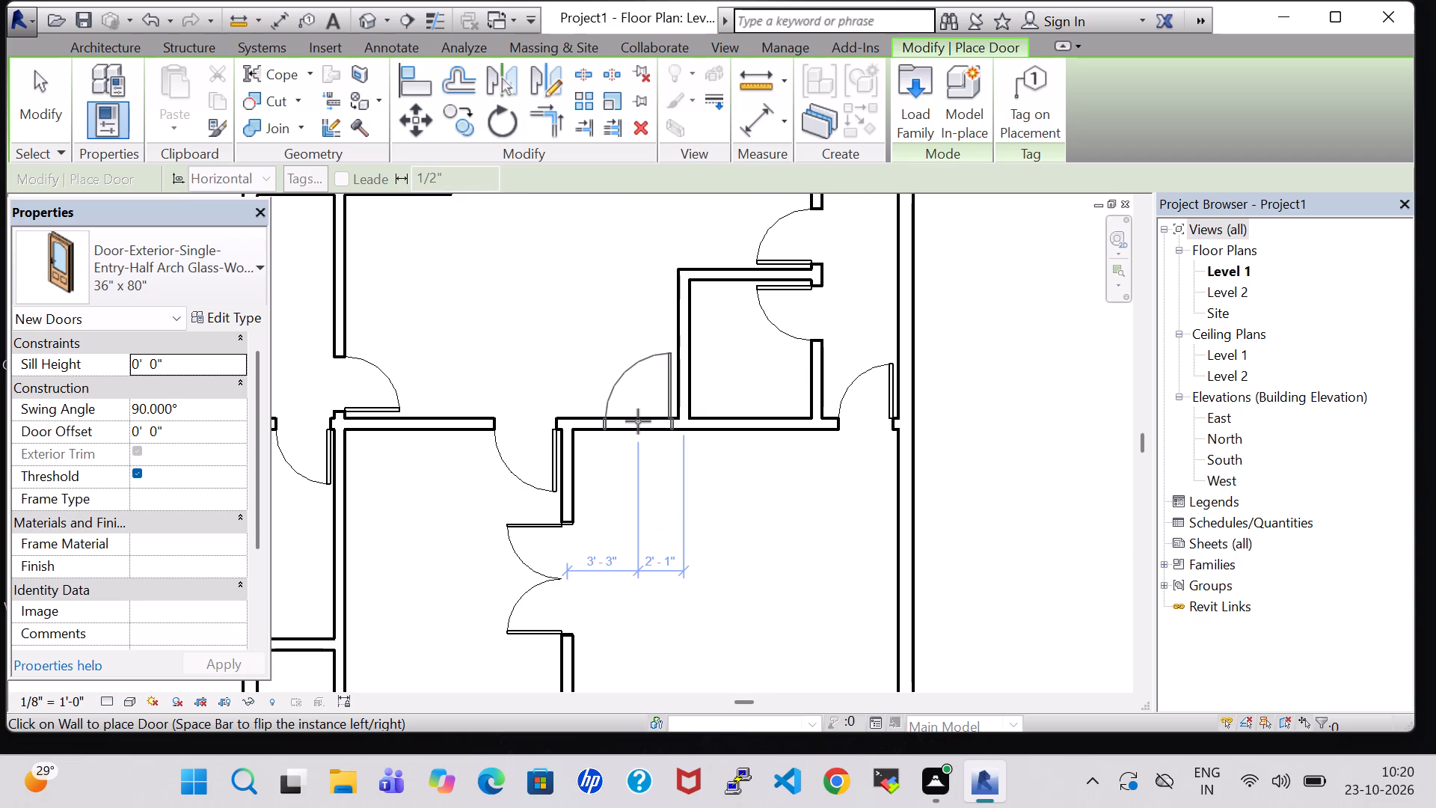
pyautogui.scroll(4, 638, 421)
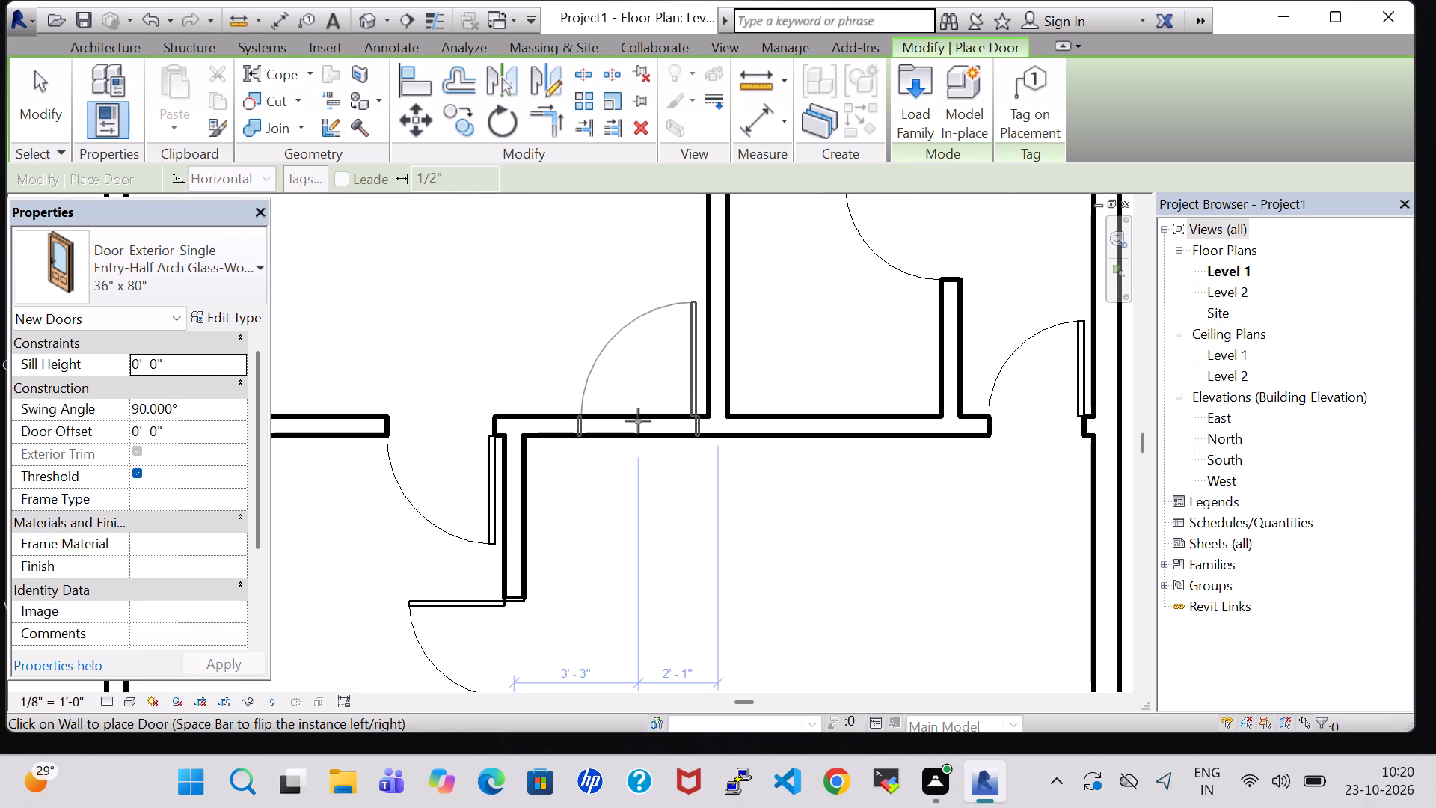
pyautogui.click(639, 421)
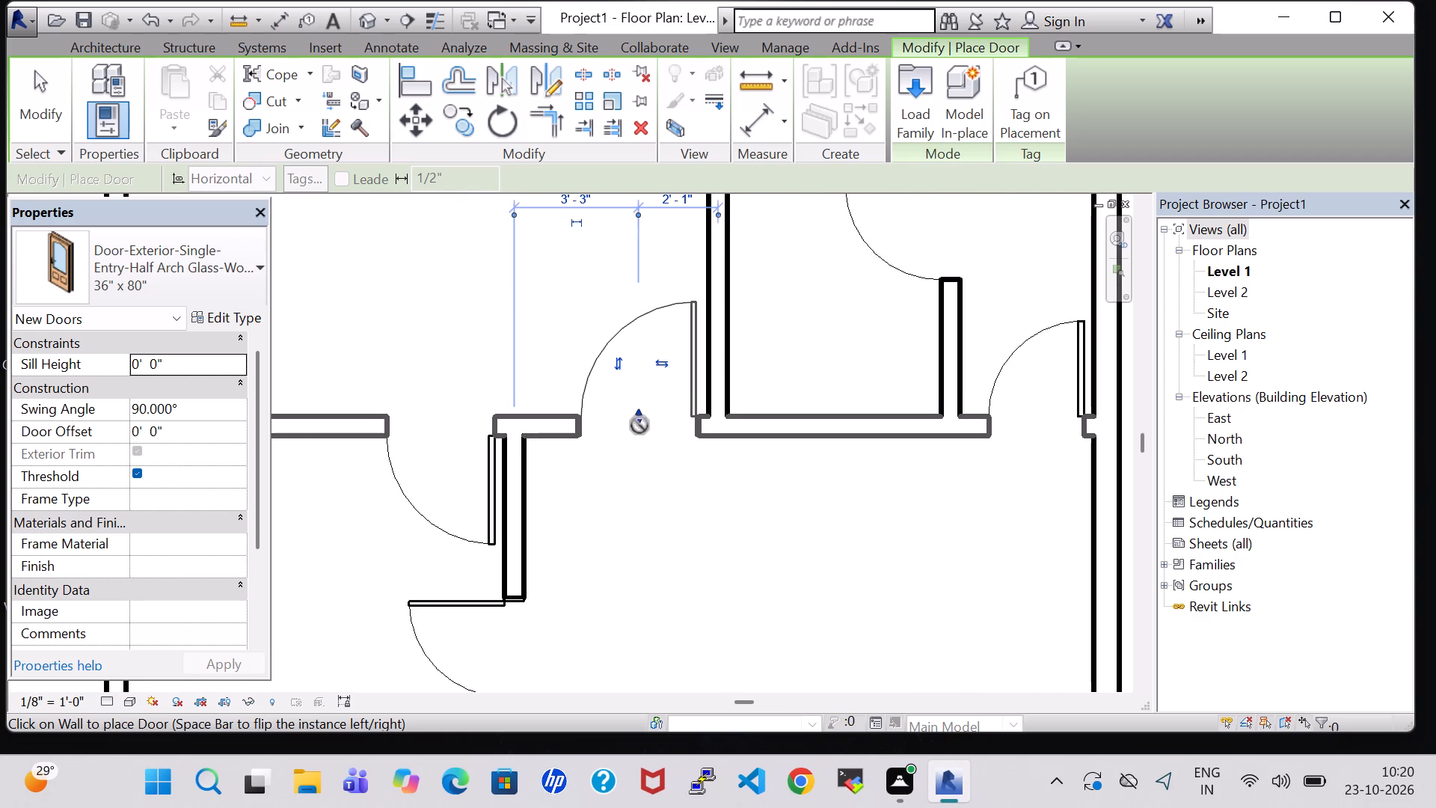
pyautogui.scroll(-6, 652, 486)
pyautogui.press('Escape')
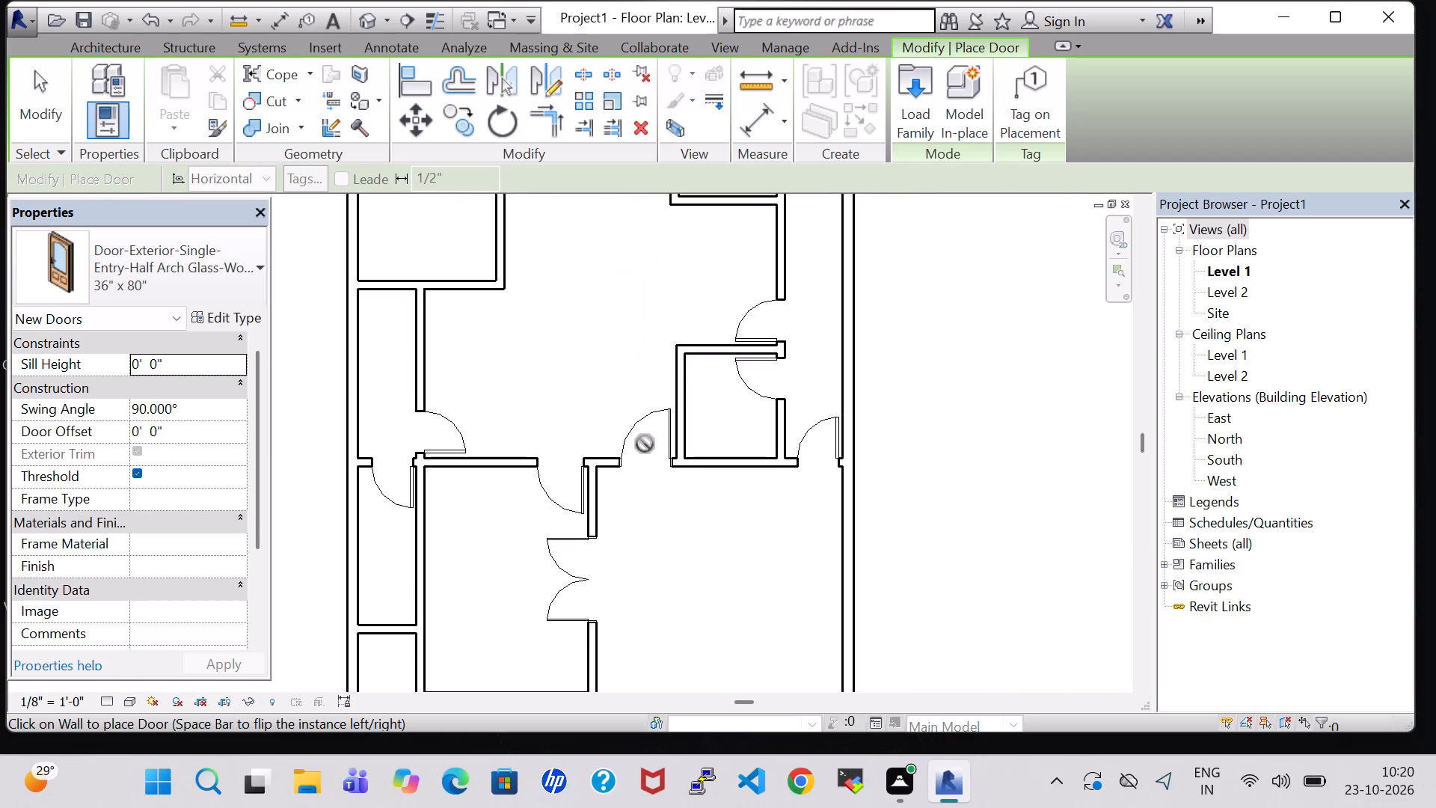
pyautogui.press('Escape')
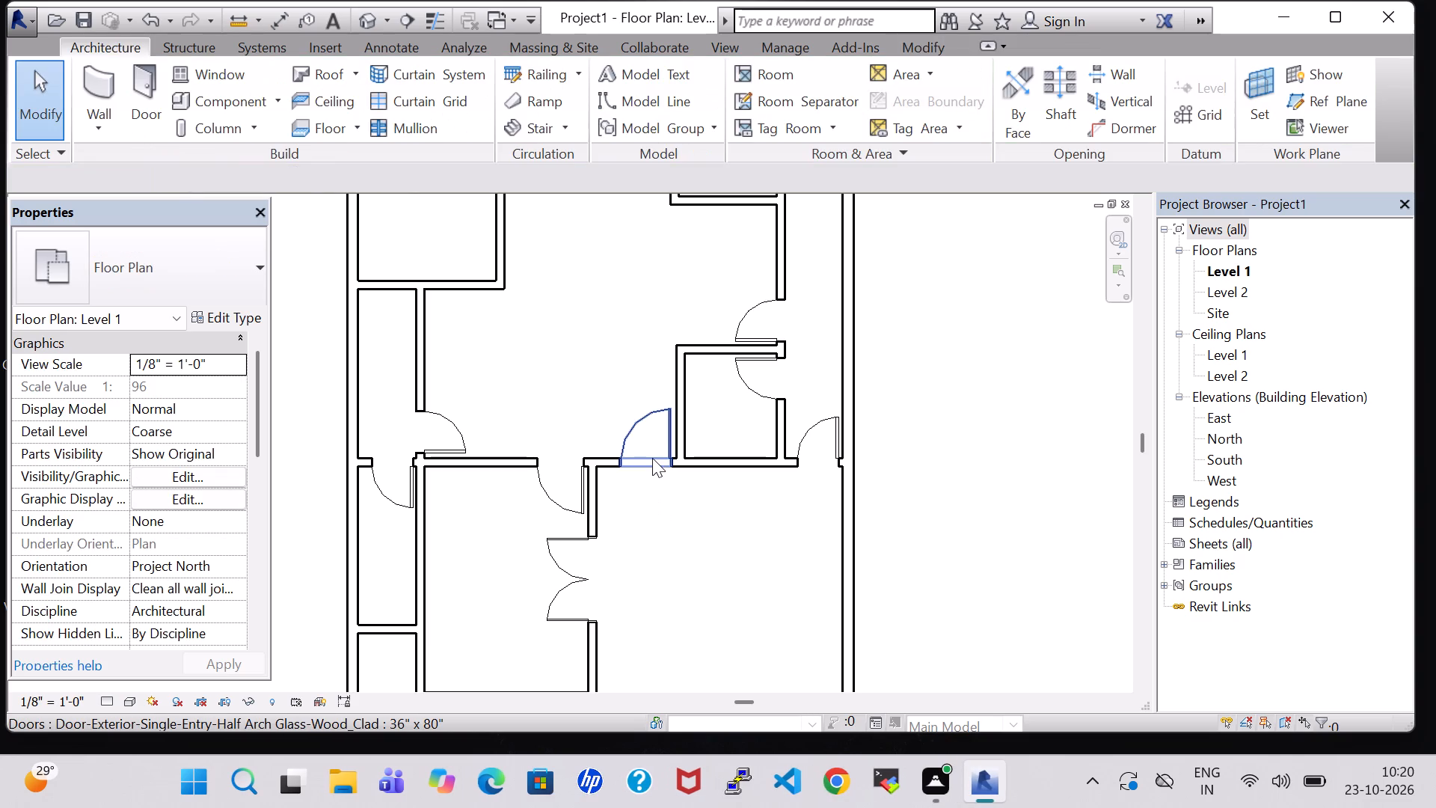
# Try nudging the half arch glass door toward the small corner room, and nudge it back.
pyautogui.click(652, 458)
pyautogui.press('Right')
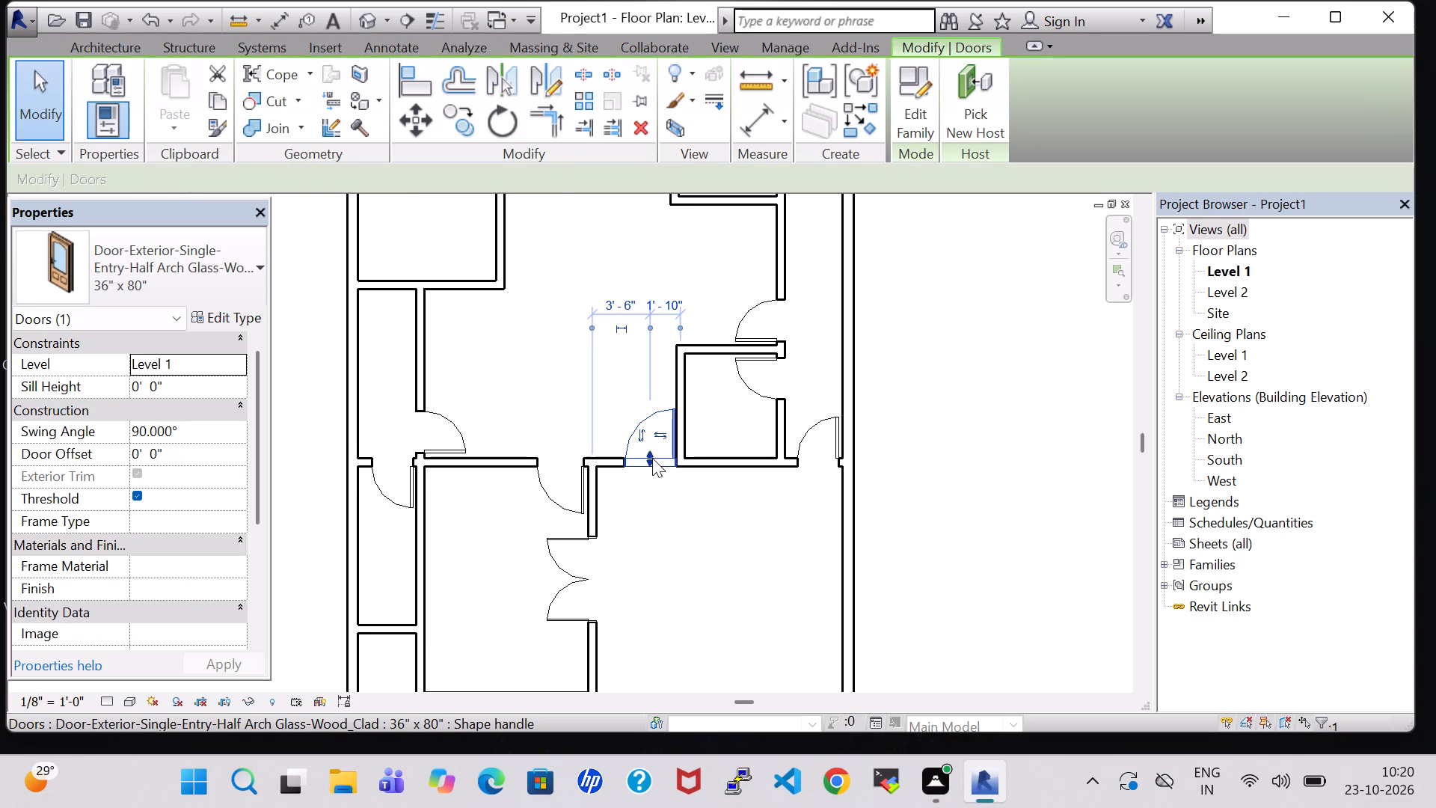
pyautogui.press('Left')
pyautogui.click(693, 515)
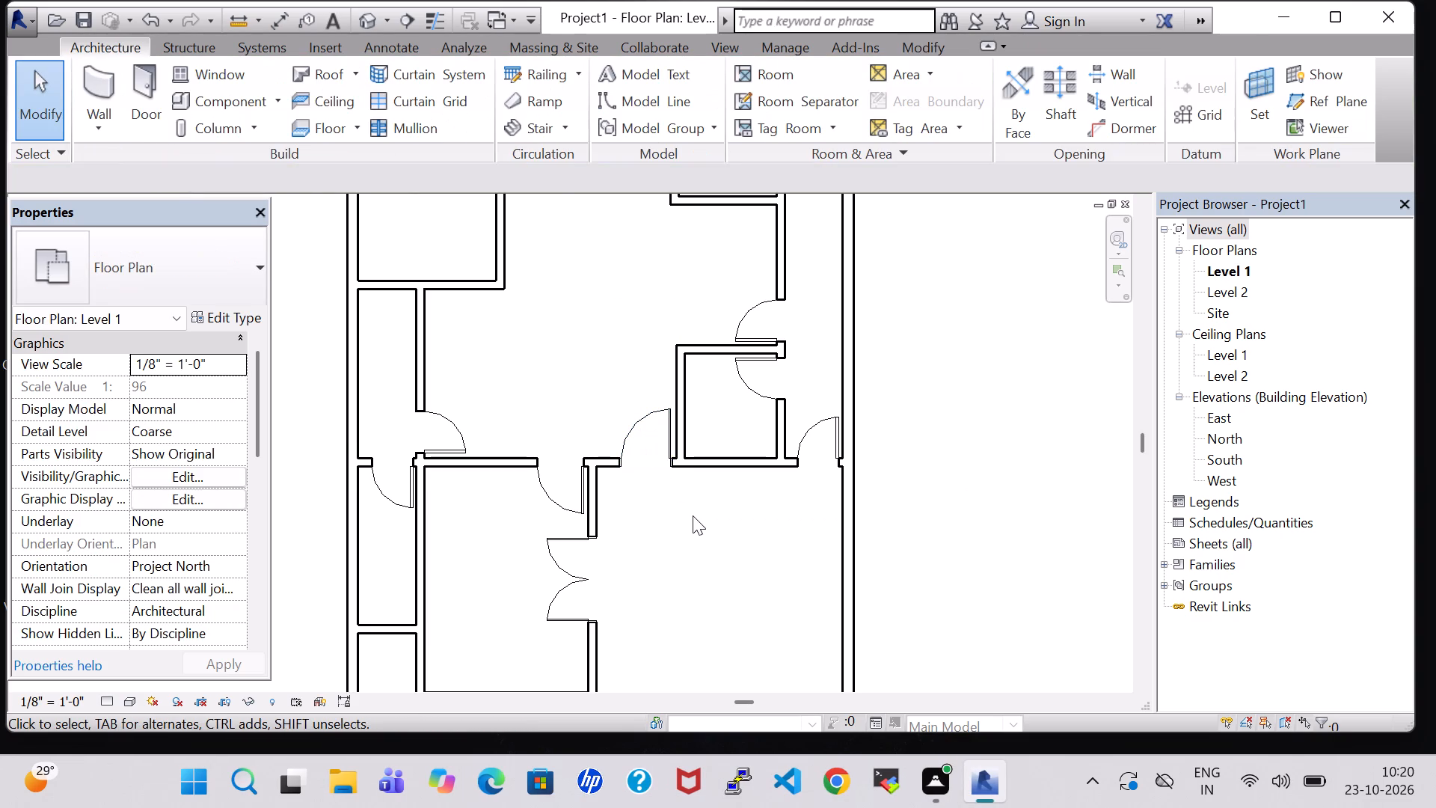
# Examine the door placement throughout the whole Level 1 plan, from the lower rooms up to the top rooms.
pyautogui.scroll(-4, 693, 515)
pyautogui.moveTo(693, 515); pyautogui.dragTo(669, 412, button='middle')
pyautogui.scroll(1, 669, 410)
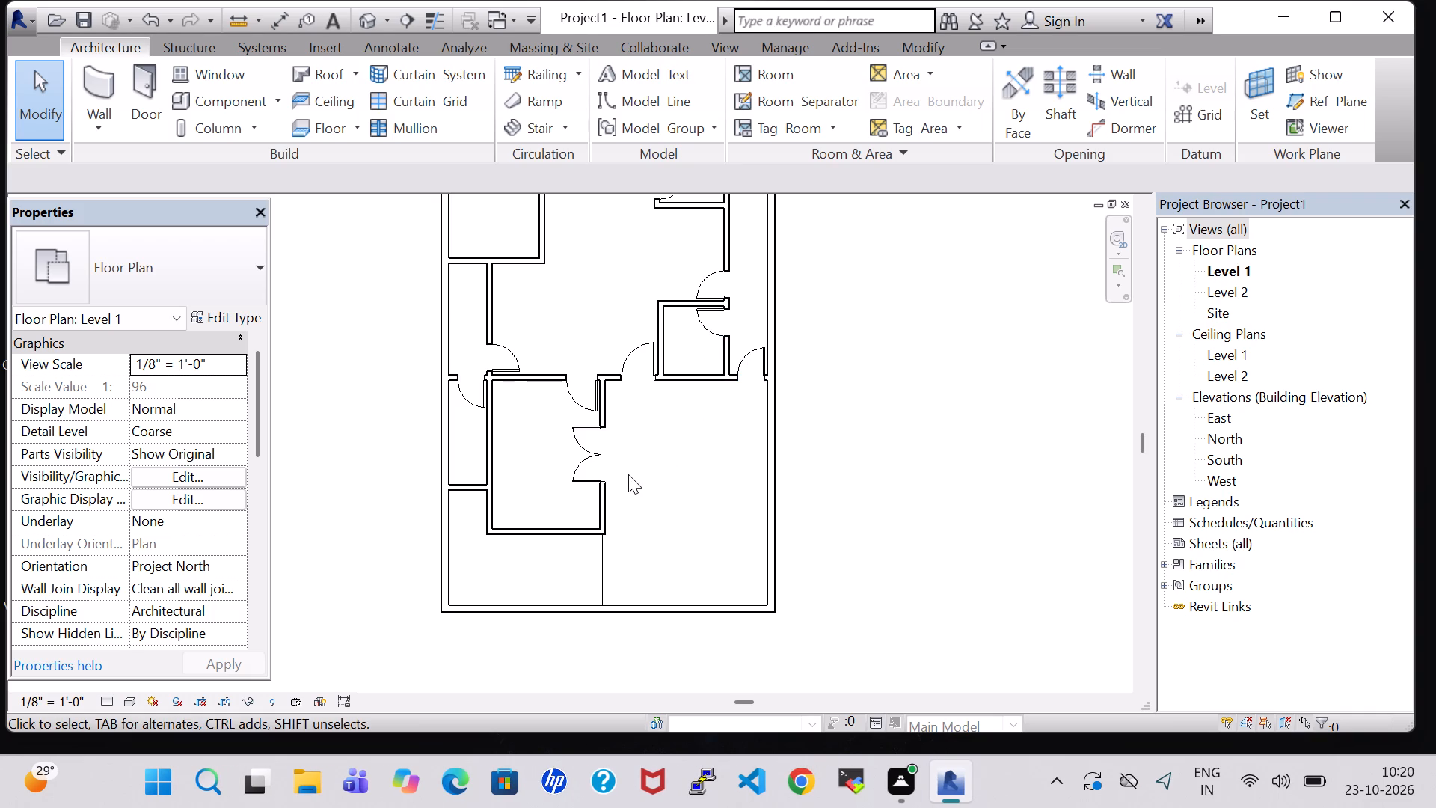
pyautogui.moveTo(680, 496); pyautogui.dragTo(695, 637, button='middle')
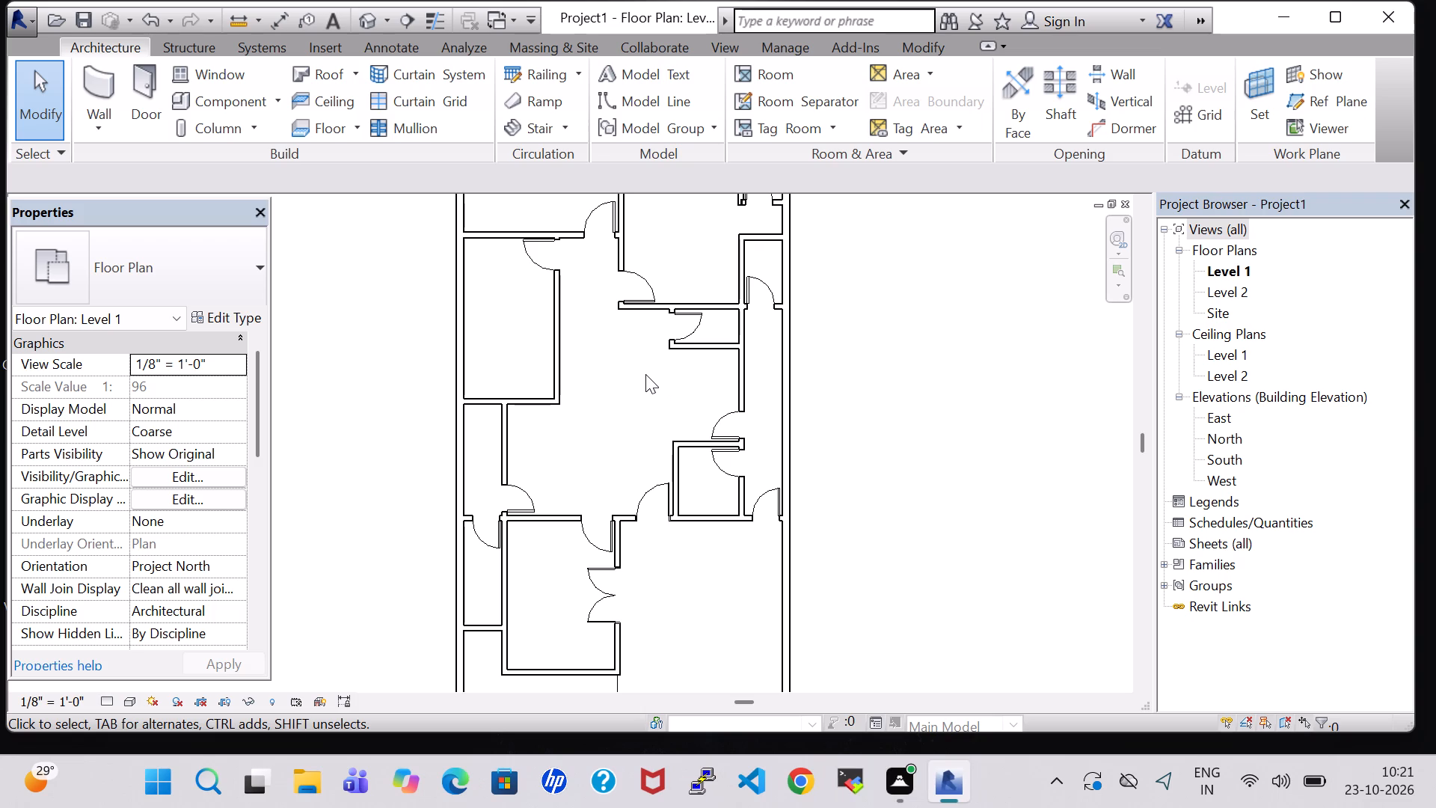
pyautogui.moveTo(889, 311); pyautogui.dragTo(892, 356, button='middle')
pyautogui.scroll(1, 892, 356)
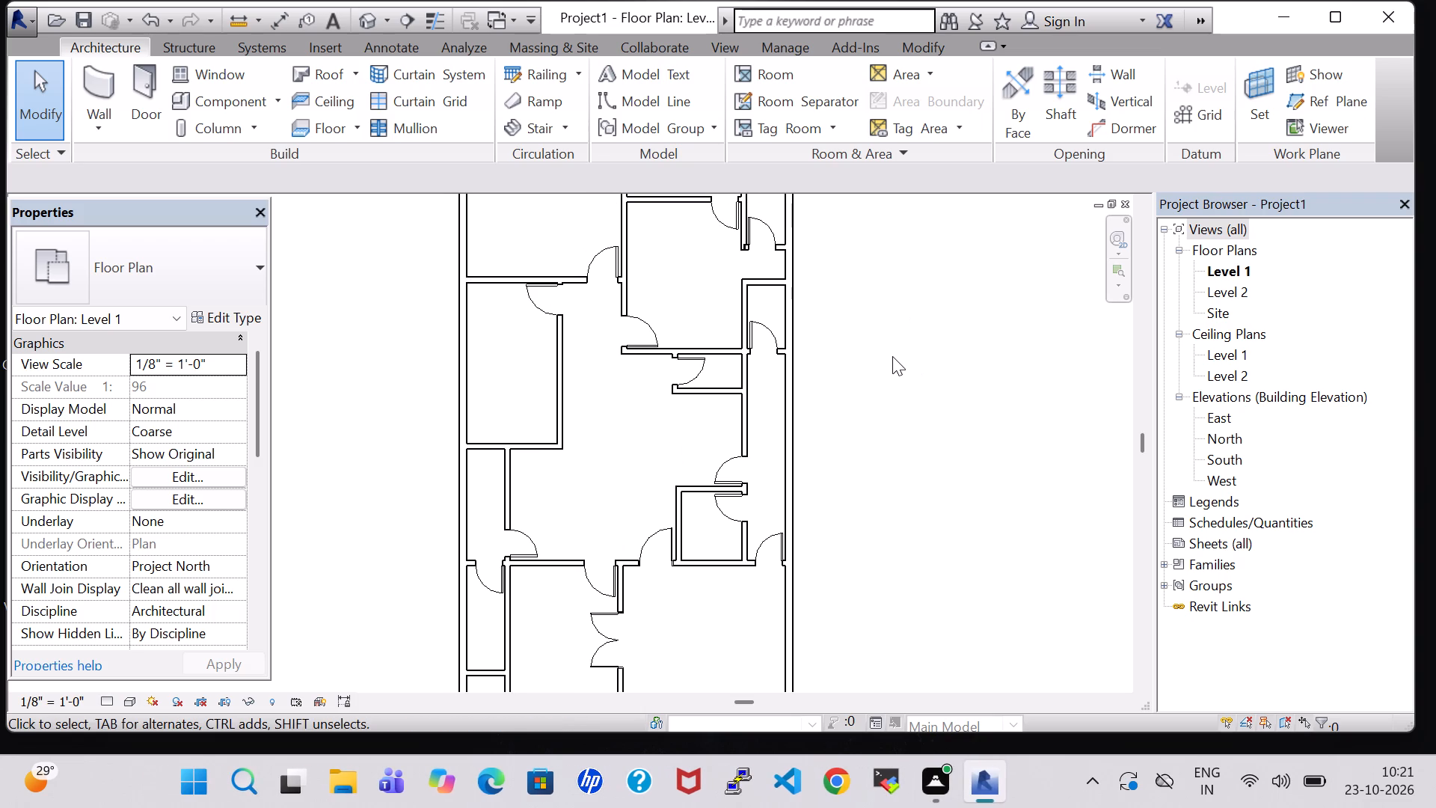
pyautogui.moveTo(892, 356); pyautogui.dragTo(941, 120, button='middle')
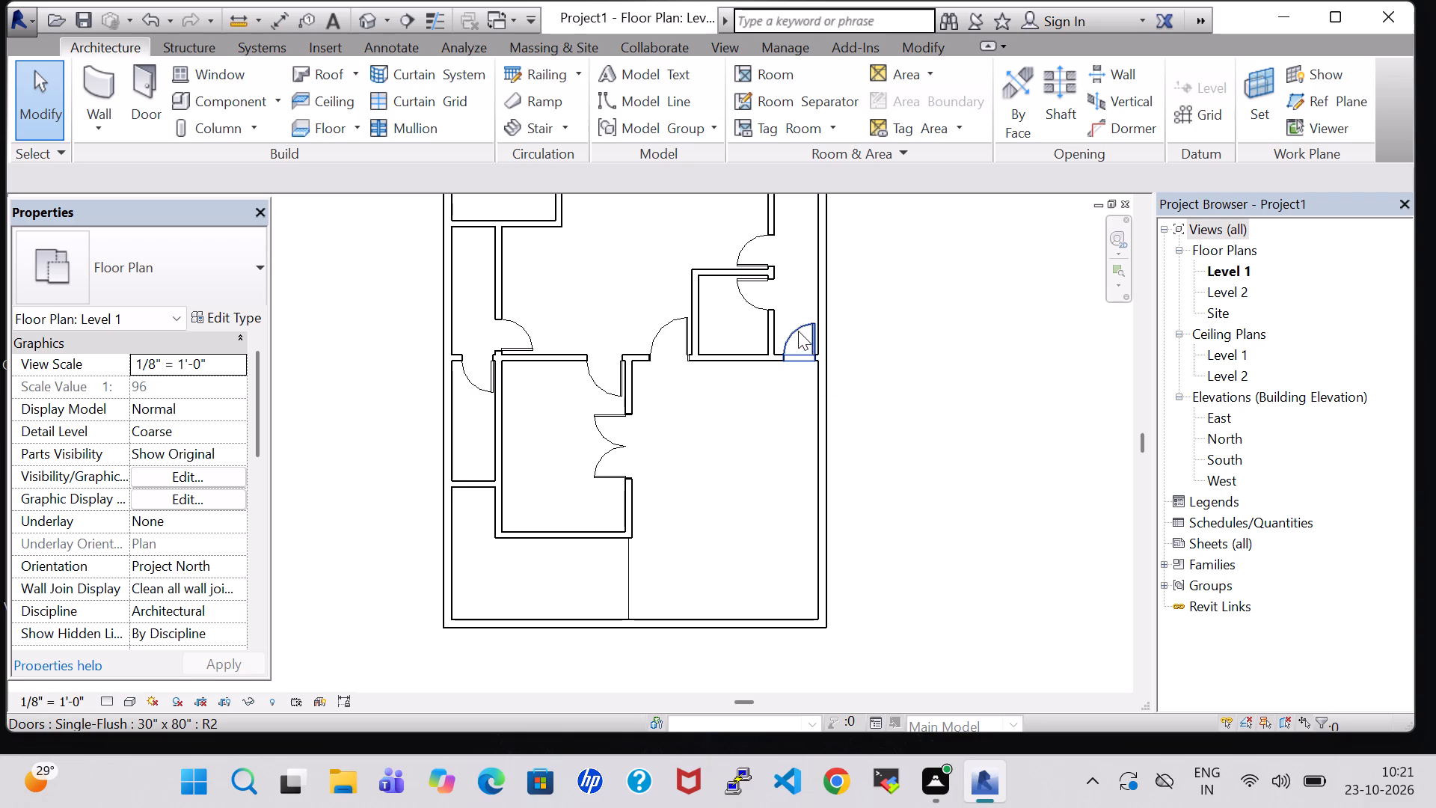
pyautogui.moveTo(790, 293); pyautogui.dragTo(749, 380, button='middle')
pyautogui.scroll(1, 790, 293)
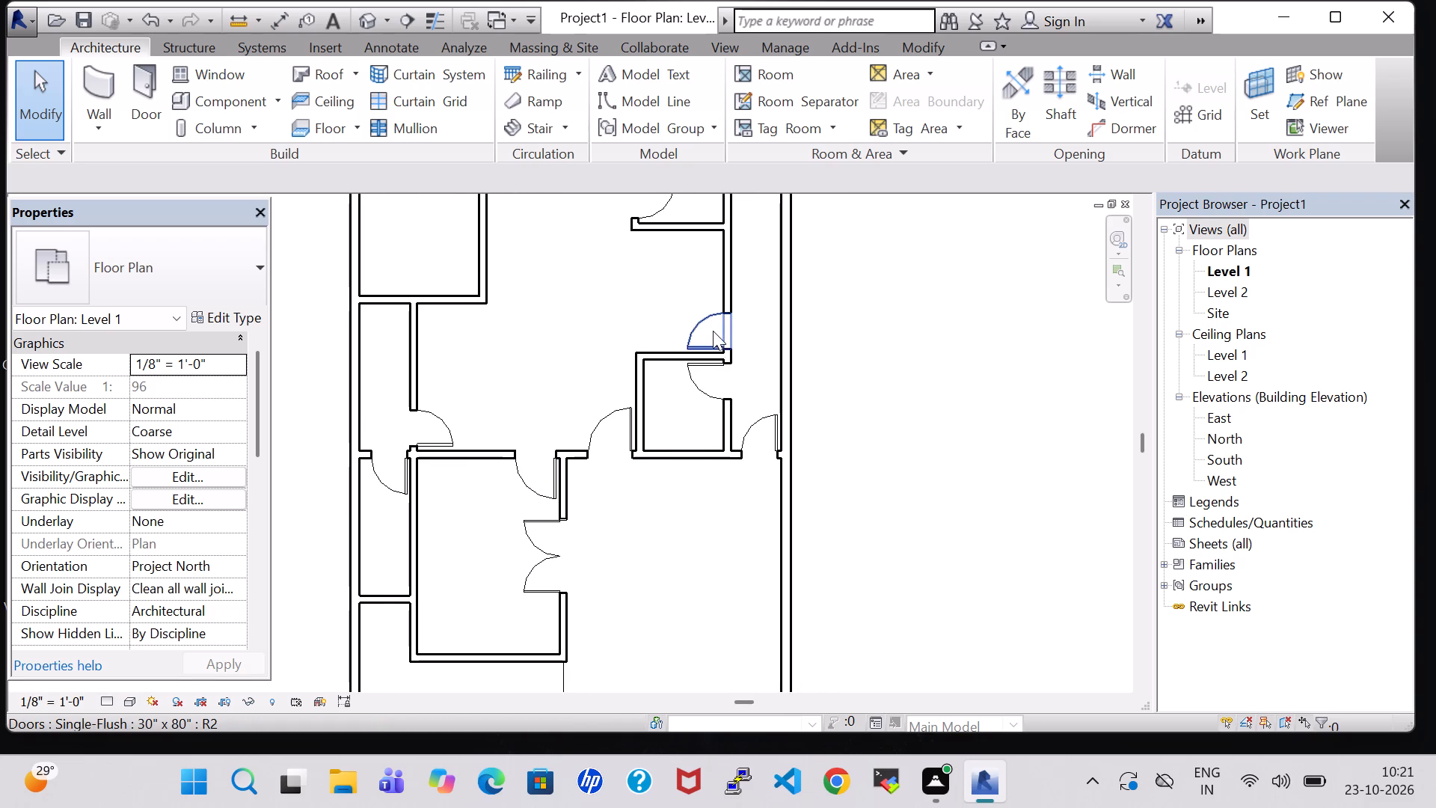
pyautogui.moveTo(748, 299); pyautogui.dragTo(738, 600, button='middle')
pyautogui.scroll(1, 738, 600)
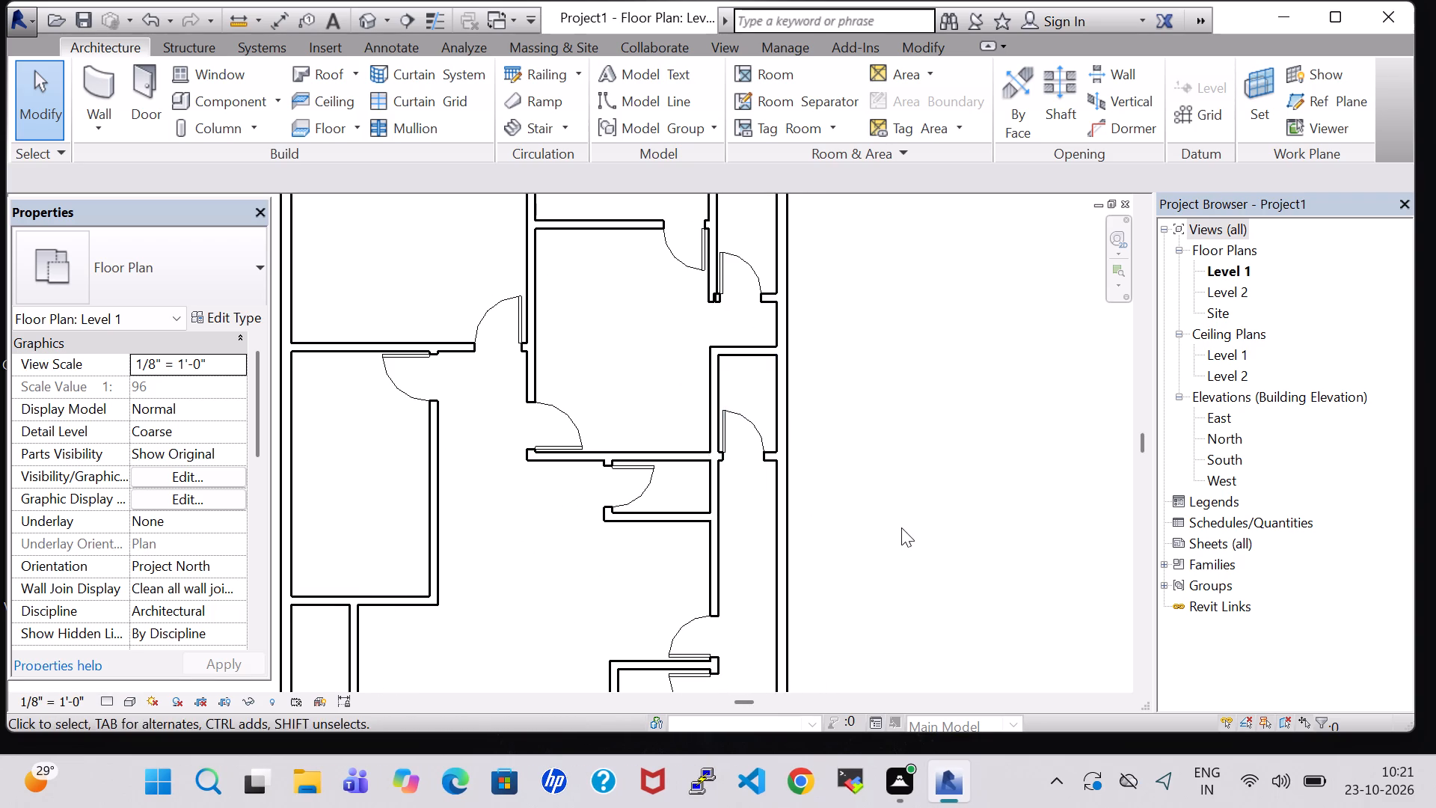
pyautogui.moveTo(901, 527); pyautogui.dragTo(993, 285, button='middle')
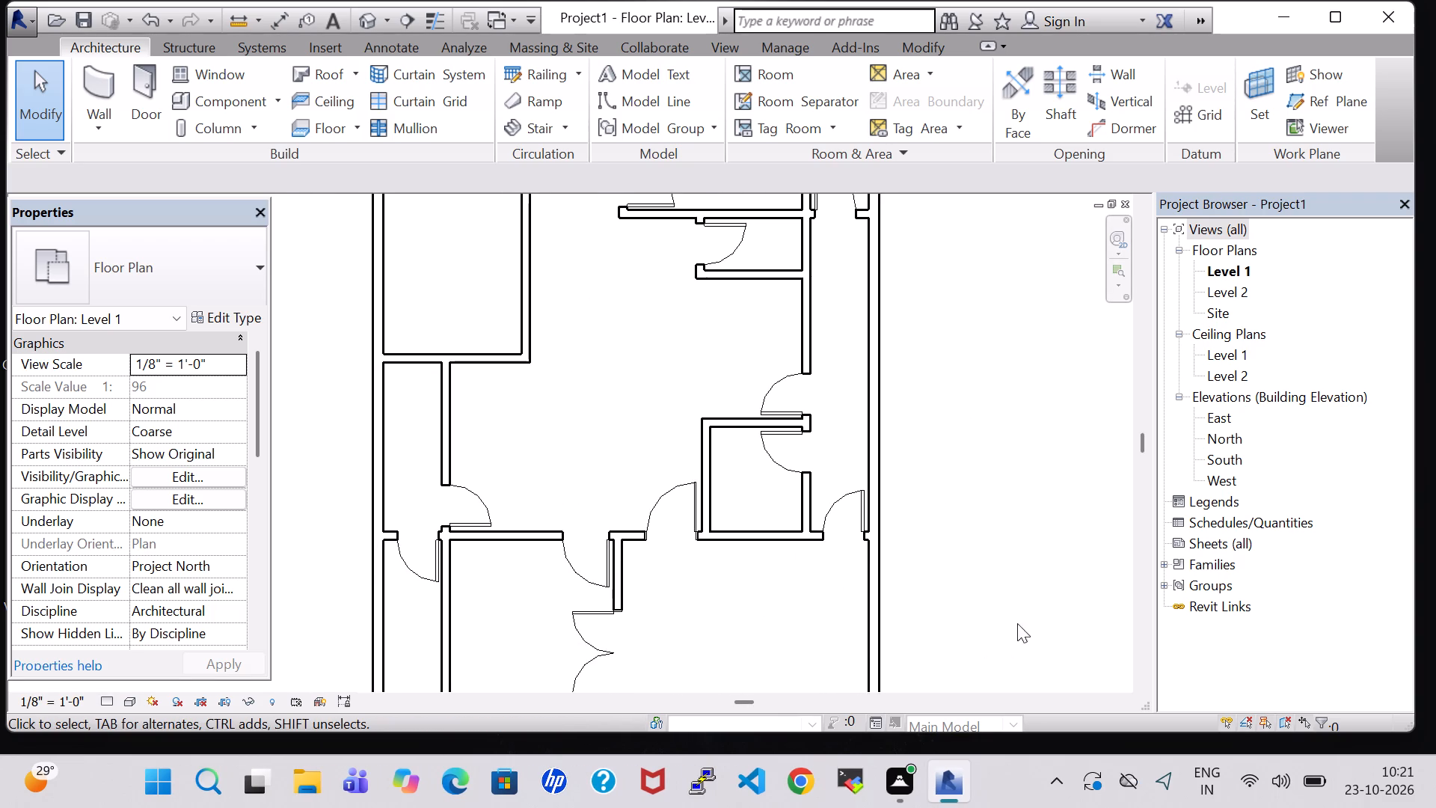
pyautogui.moveTo(1017, 623); pyautogui.dragTo(1048, 392, button='middle')
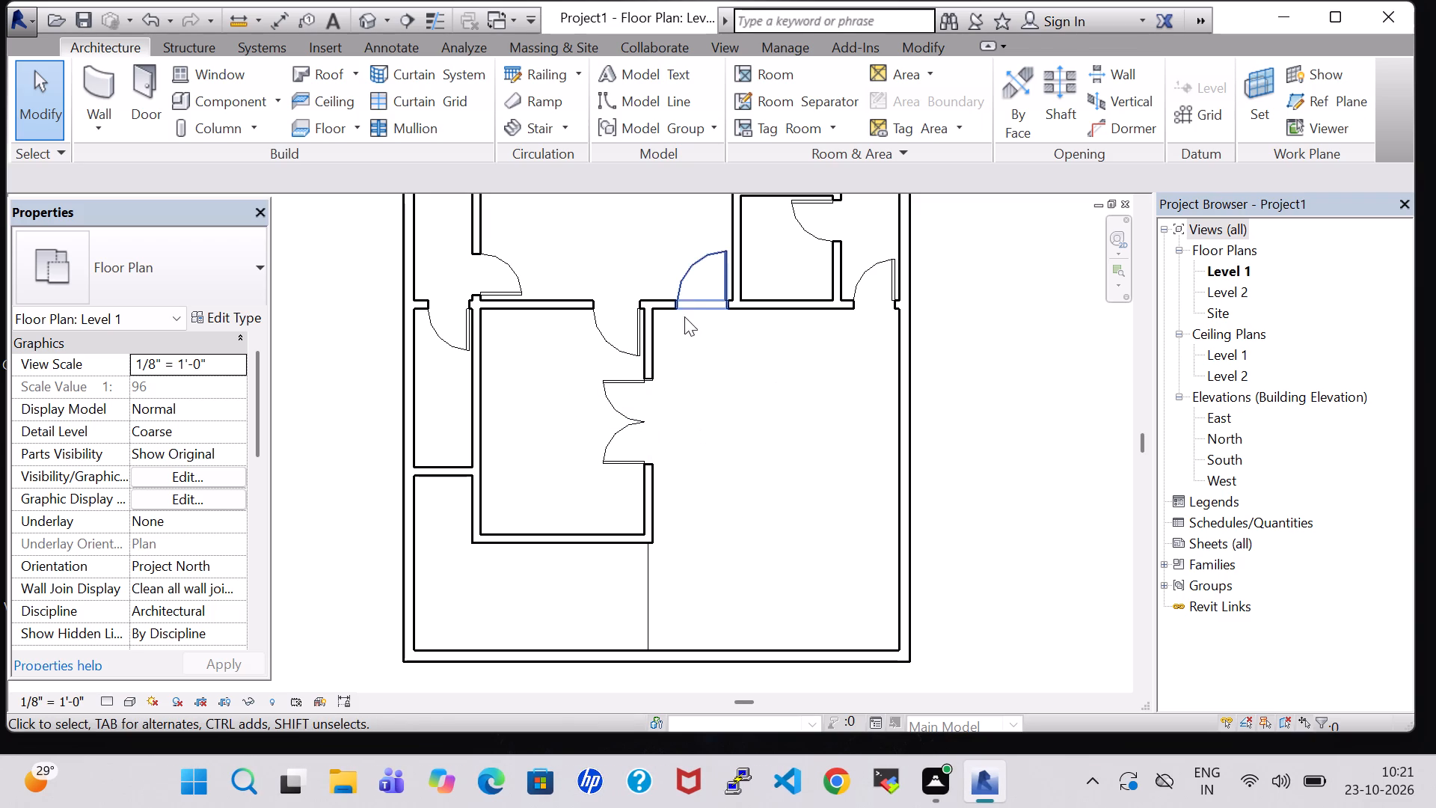
pyautogui.scroll(1, 494, 266)
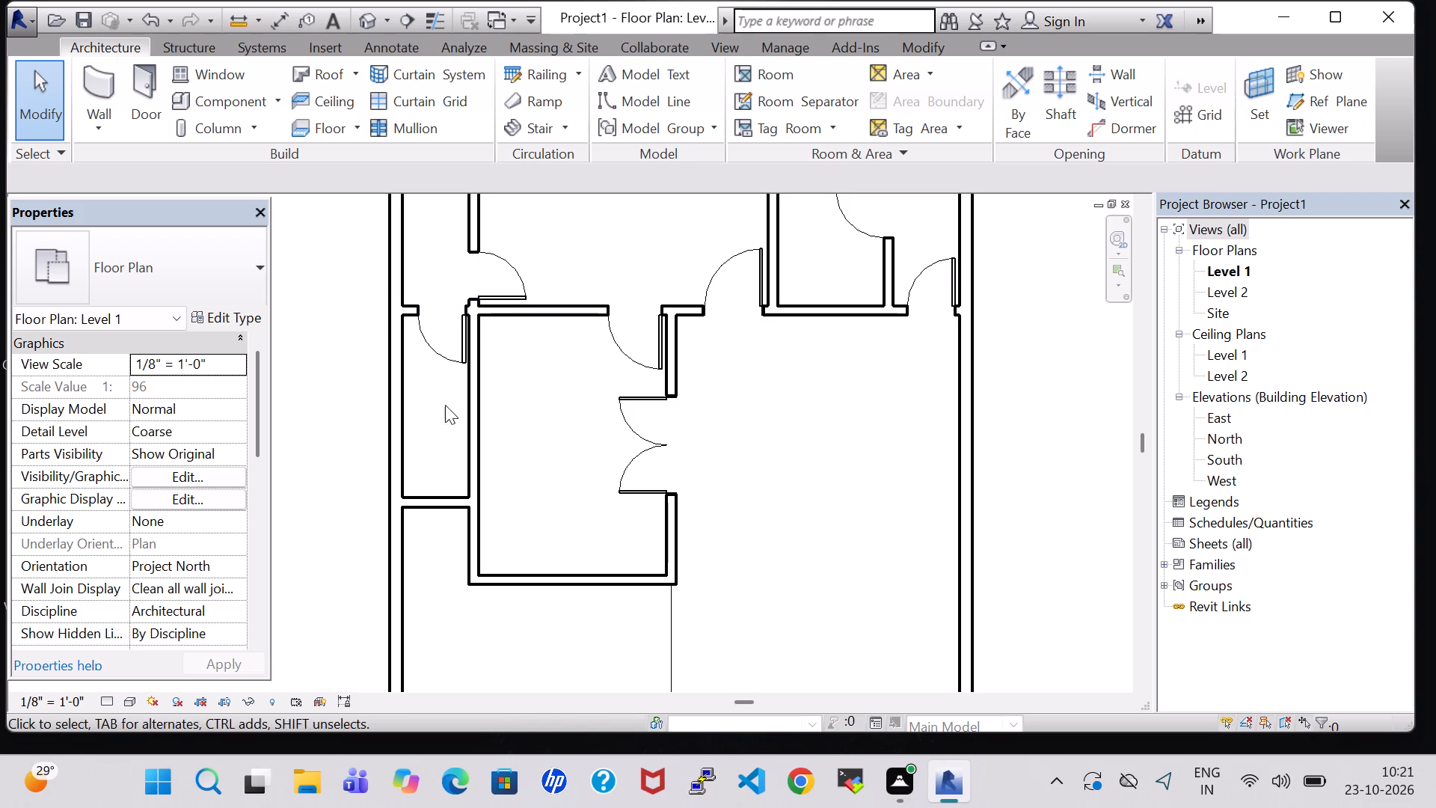
pyautogui.moveTo(565, 253); pyautogui.dragTo(537, 383, button='middle')
pyautogui.middleClick(537, 383)
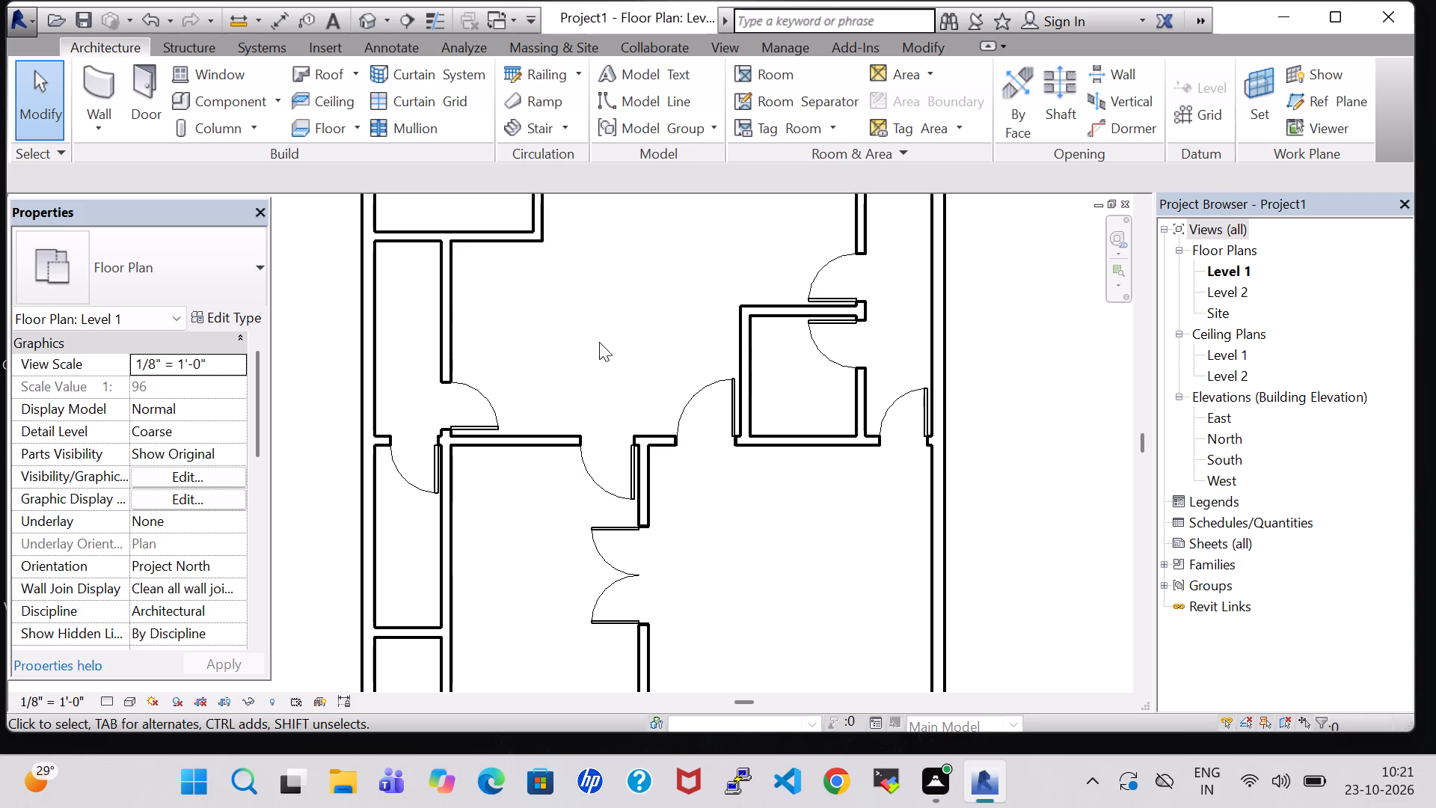
pyautogui.moveTo(682, 331); pyautogui.dragTo(664, 546, button='middle')
pyautogui.scroll(1, 664, 545)
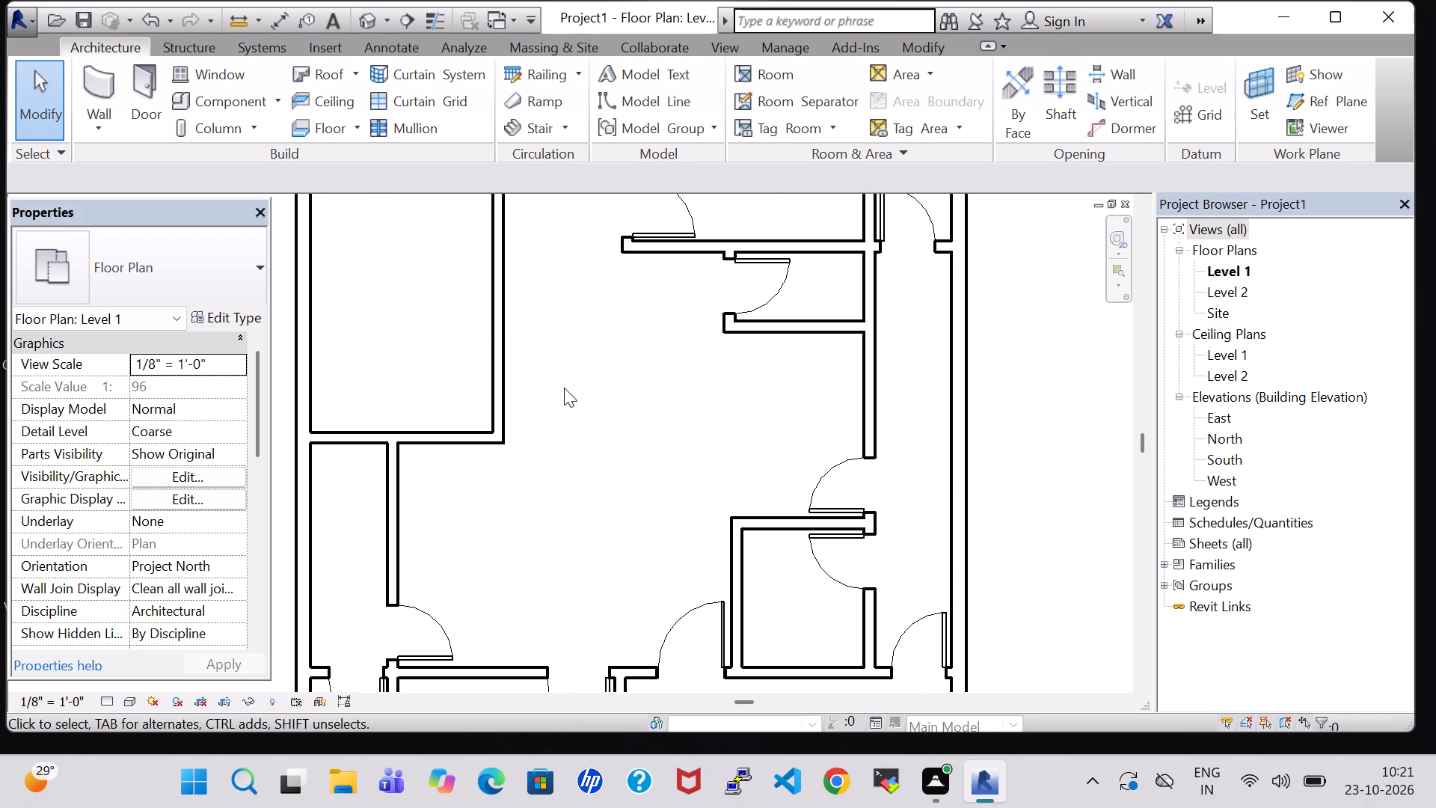
pyautogui.scroll(-2, 564, 388)
pyautogui.moveTo(618, 355); pyautogui.dragTo(602, 626, button='middle')
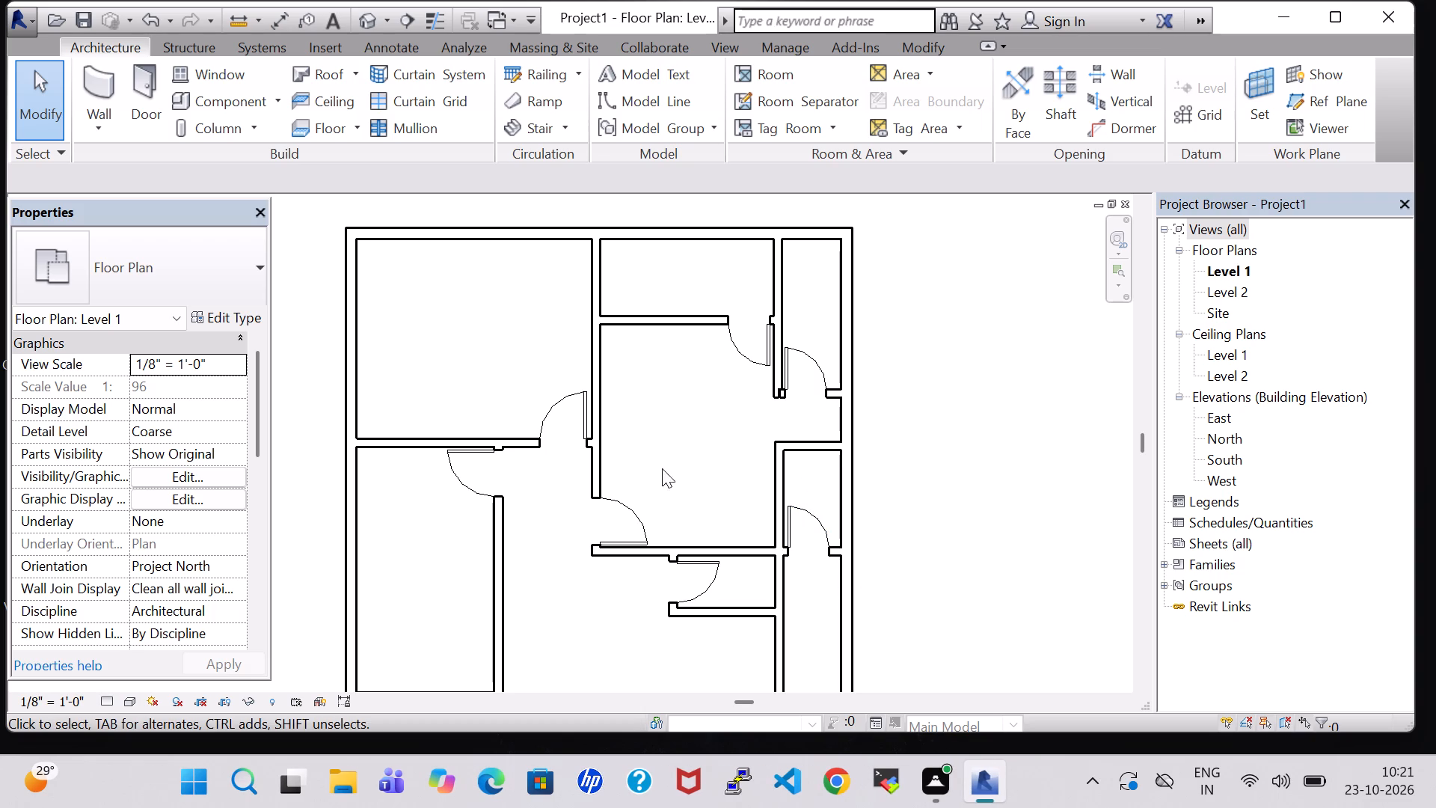
pyautogui.scroll(-1, 481, 328)
pyautogui.moveTo(531, 575); pyautogui.dragTo(565, 489, button='middle')
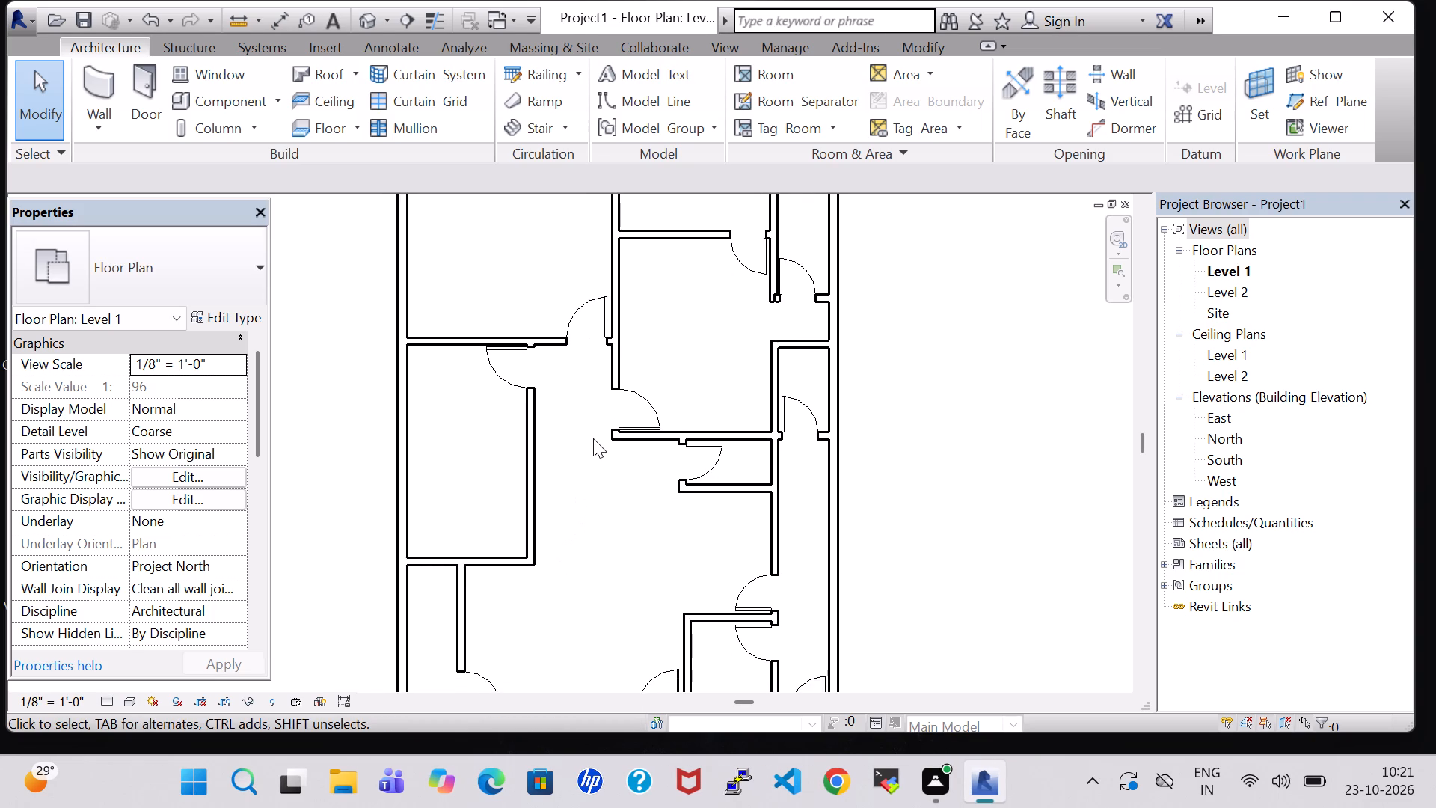
pyautogui.moveTo(600, 441); pyautogui.dragTo(752, 360, button='middle')
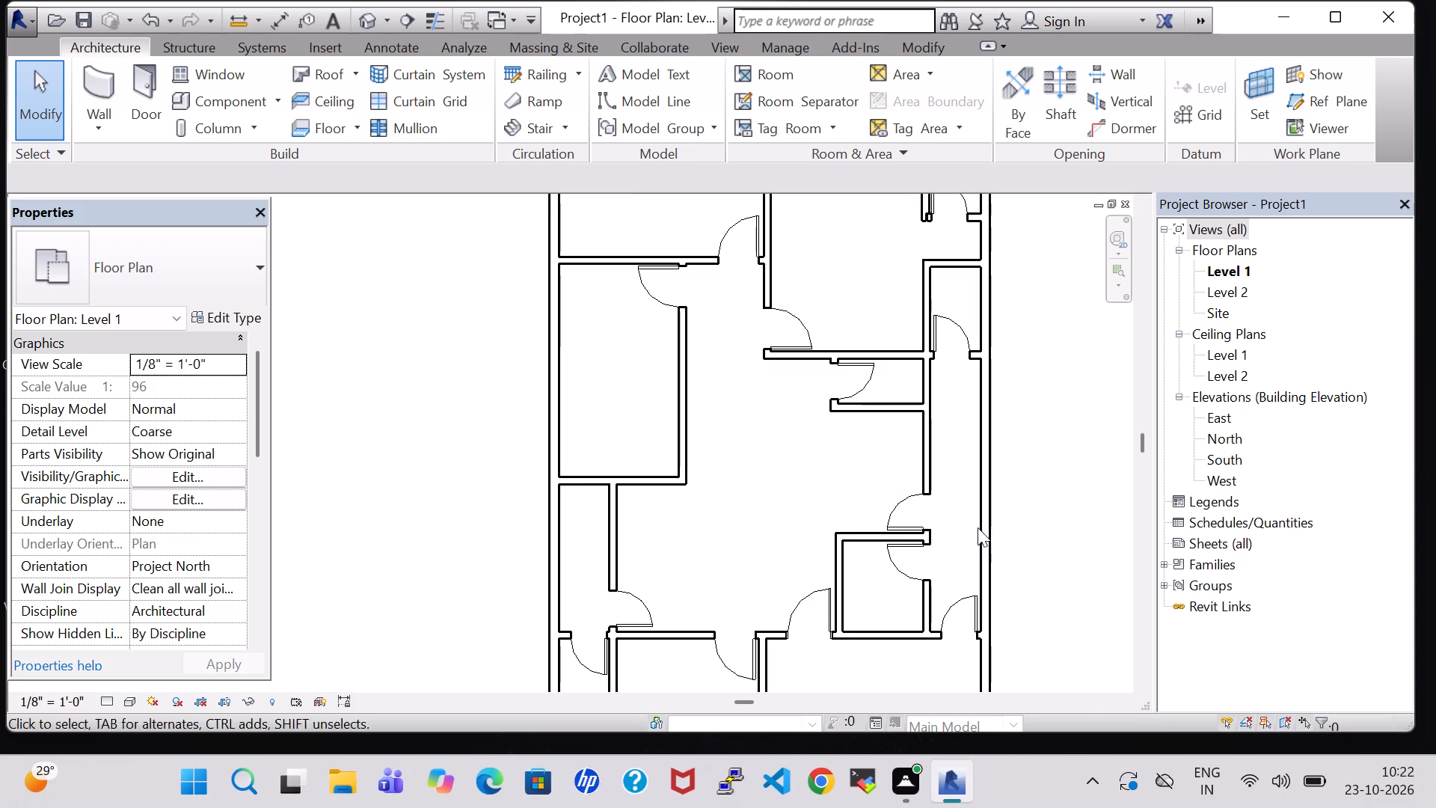
pyautogui.scroll(-1, 854, 599)
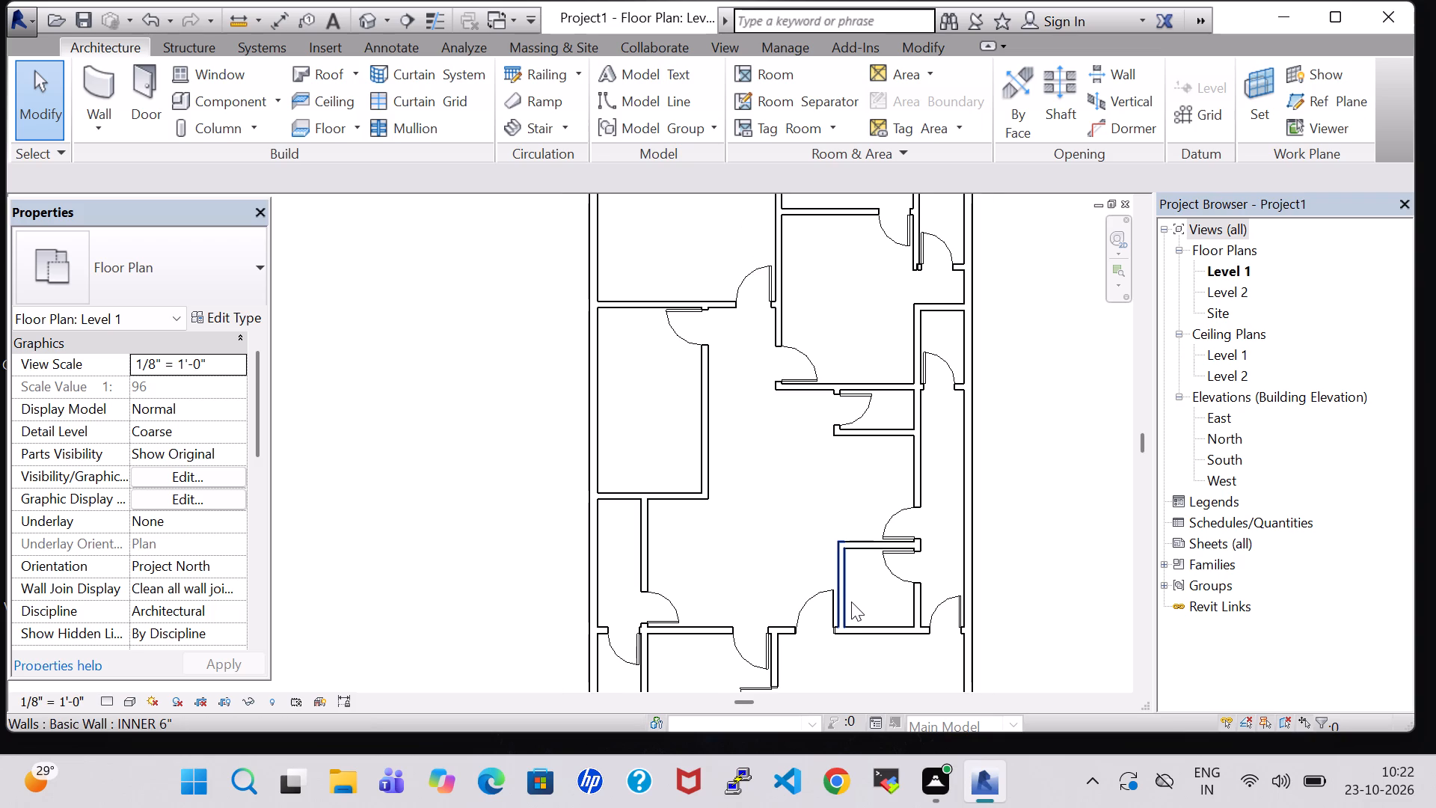
pyautogui.scroll(-3, 841, 578)
pyautogui.moveTo(974, 474); pyautogui.dragTo(929, 403, button='middle')
pyautogui.middleClick(929, 402)
pyautogui.scroll(-1, 929, 399)
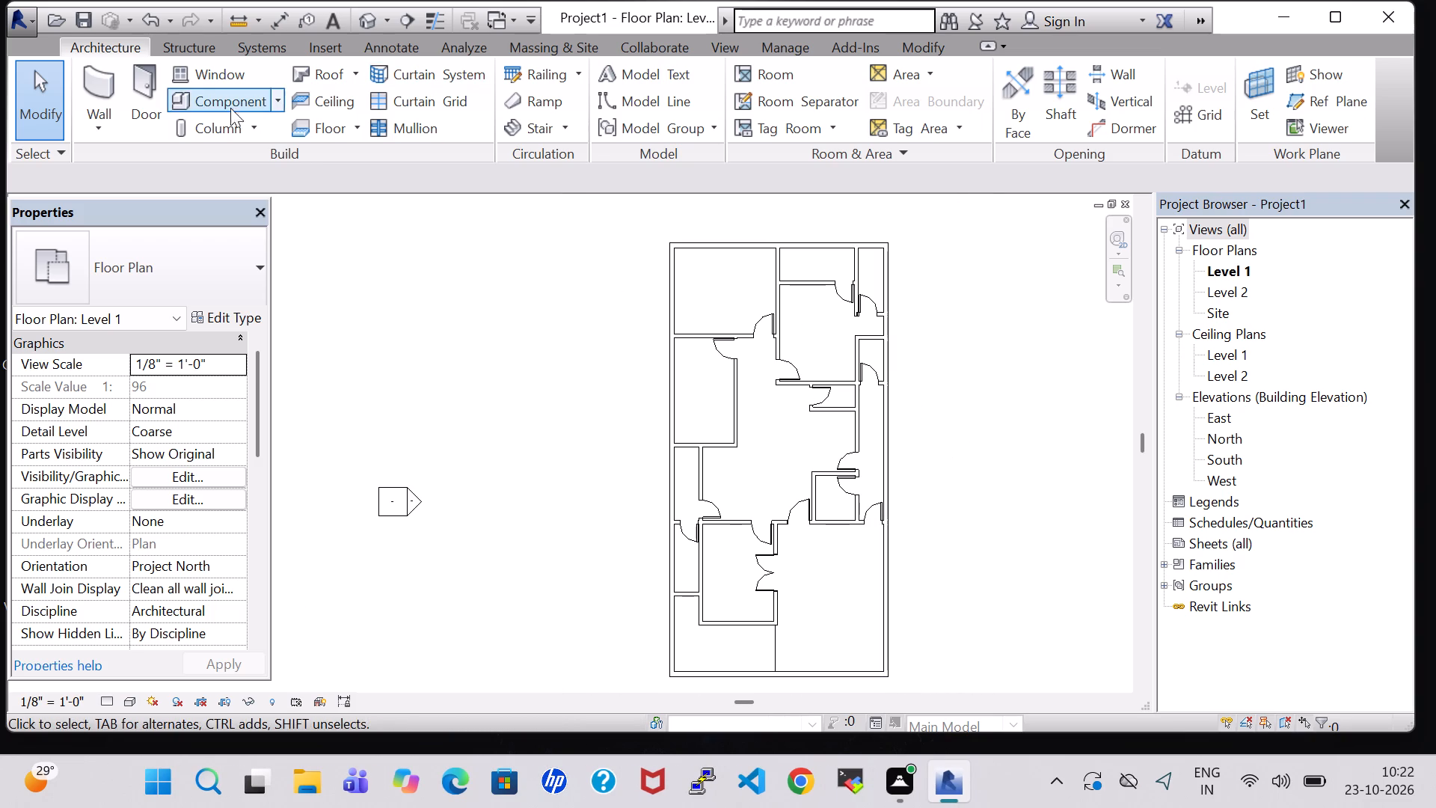
# Load the Casement 3x3 with Trim window family from the Windows folder of the US Imperial library.
pyautogui.click(183, 79)
pyautogui.click(912, 129)
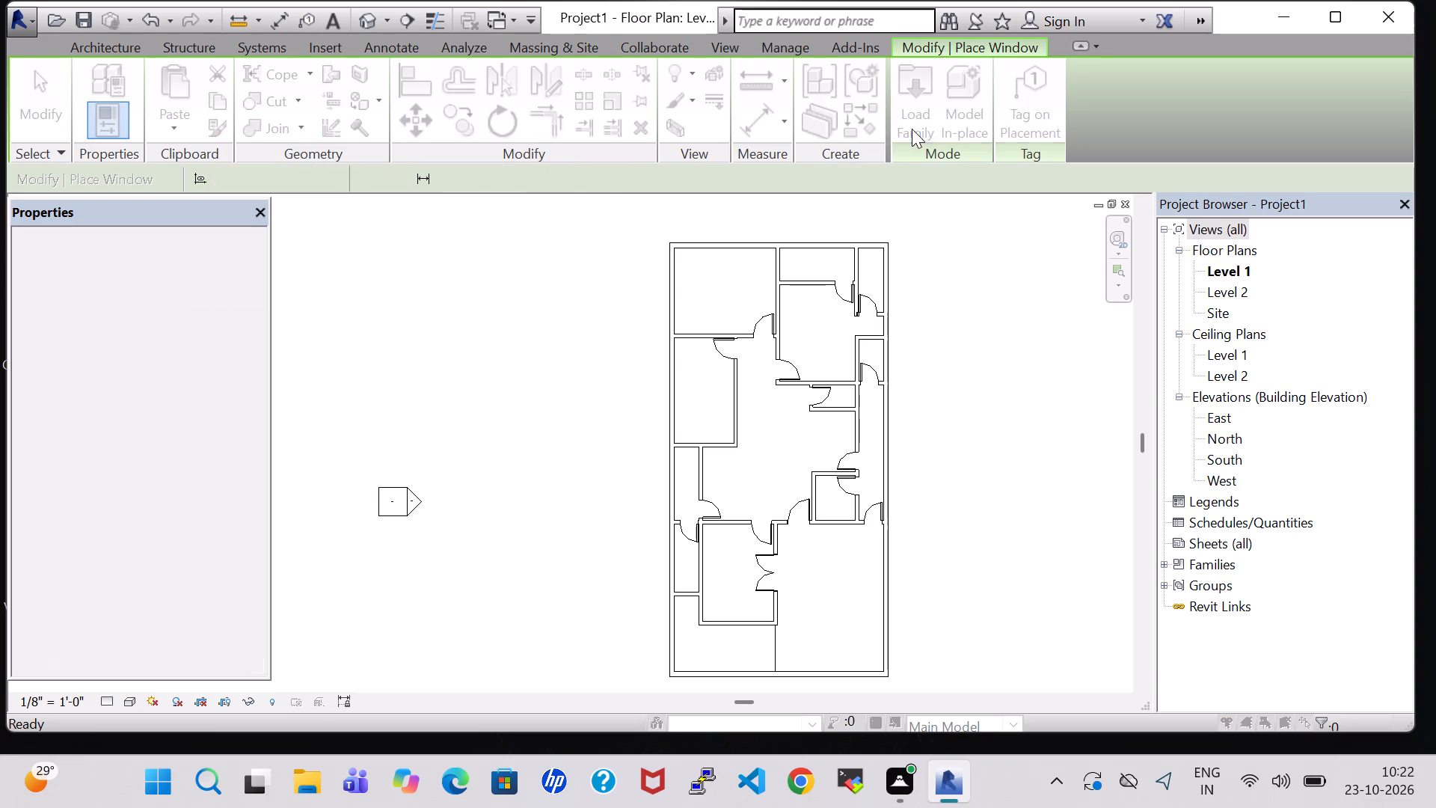
pyautogui.click(845, 509)
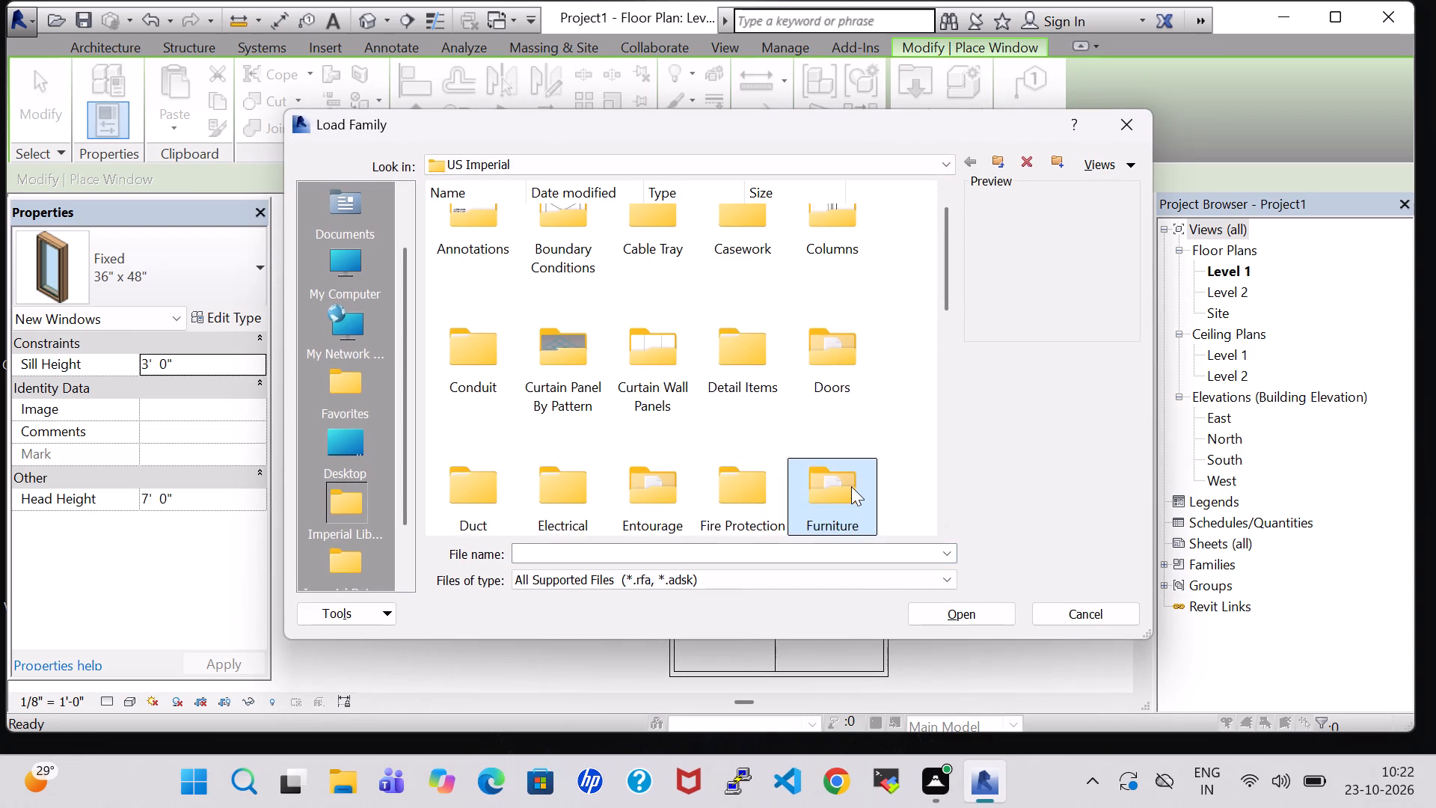
pyautogui.press('w')
pyautogui.doubleClick(681, 474)
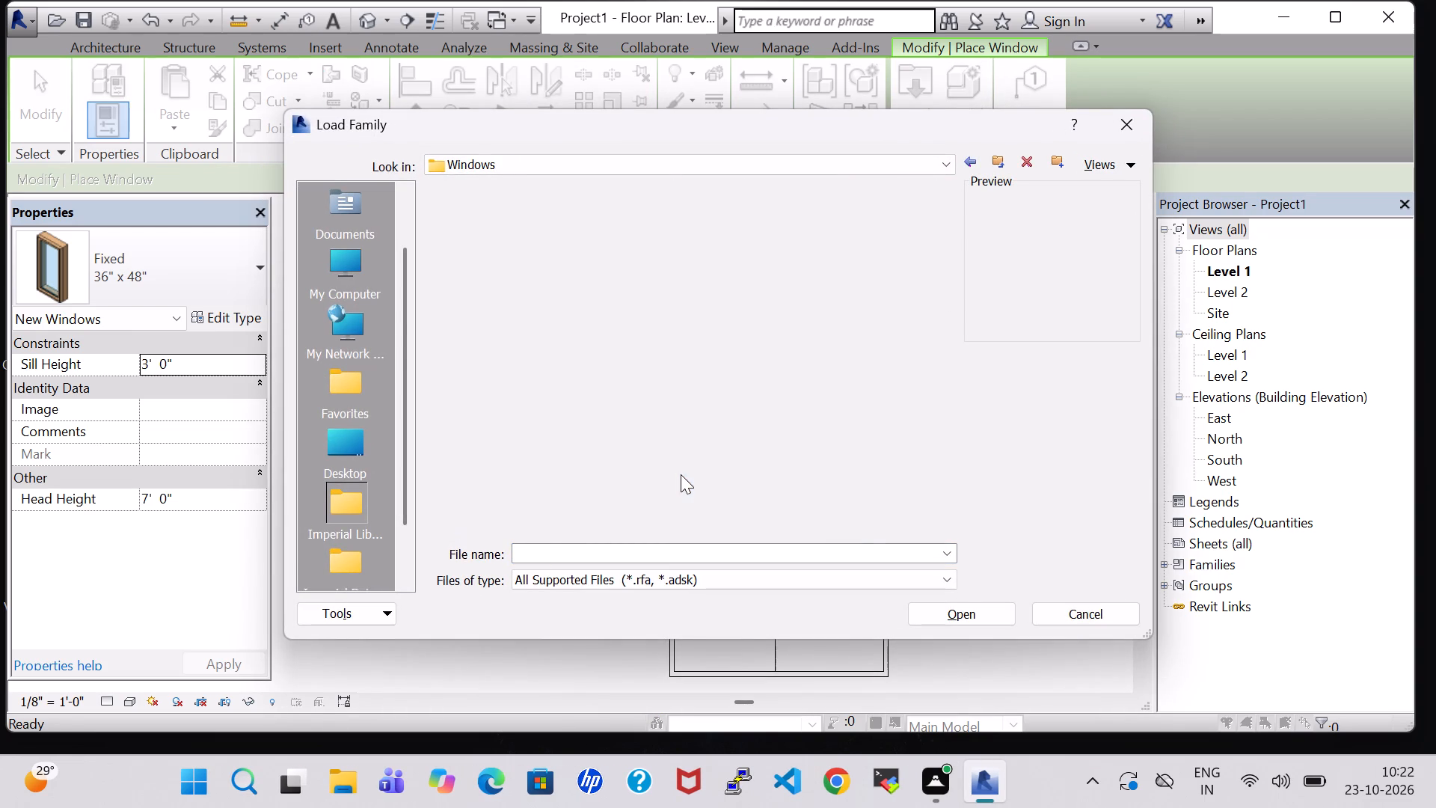
pyautogui.click(643, 212)
pyautogui.click(963, 610)
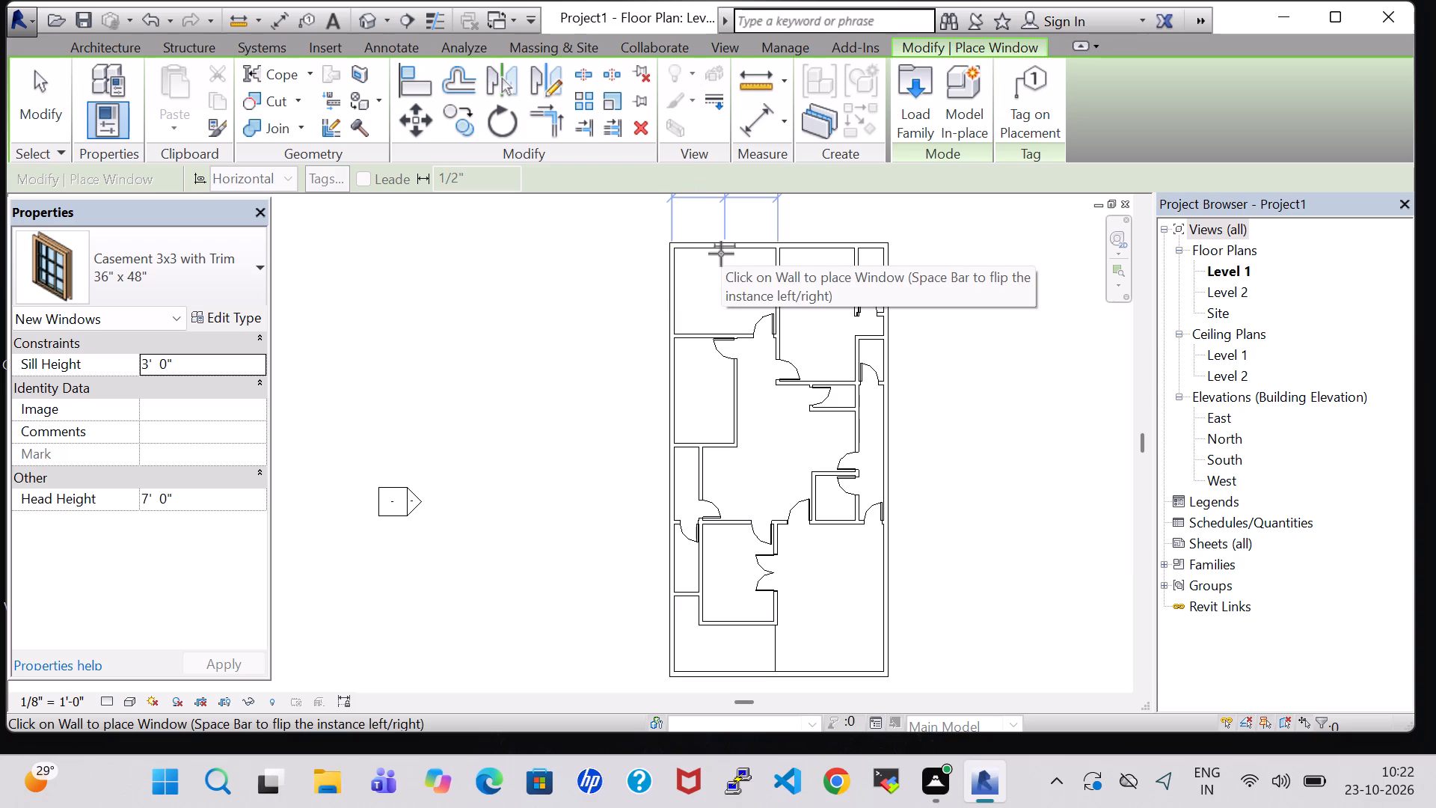
# Place 36" x 48" casement windows in the upper left room: mid-top wall, 7'-5" from each end, and left wall, 7'-5" from the top.
pyautogui.scroll(4, 721, 254)
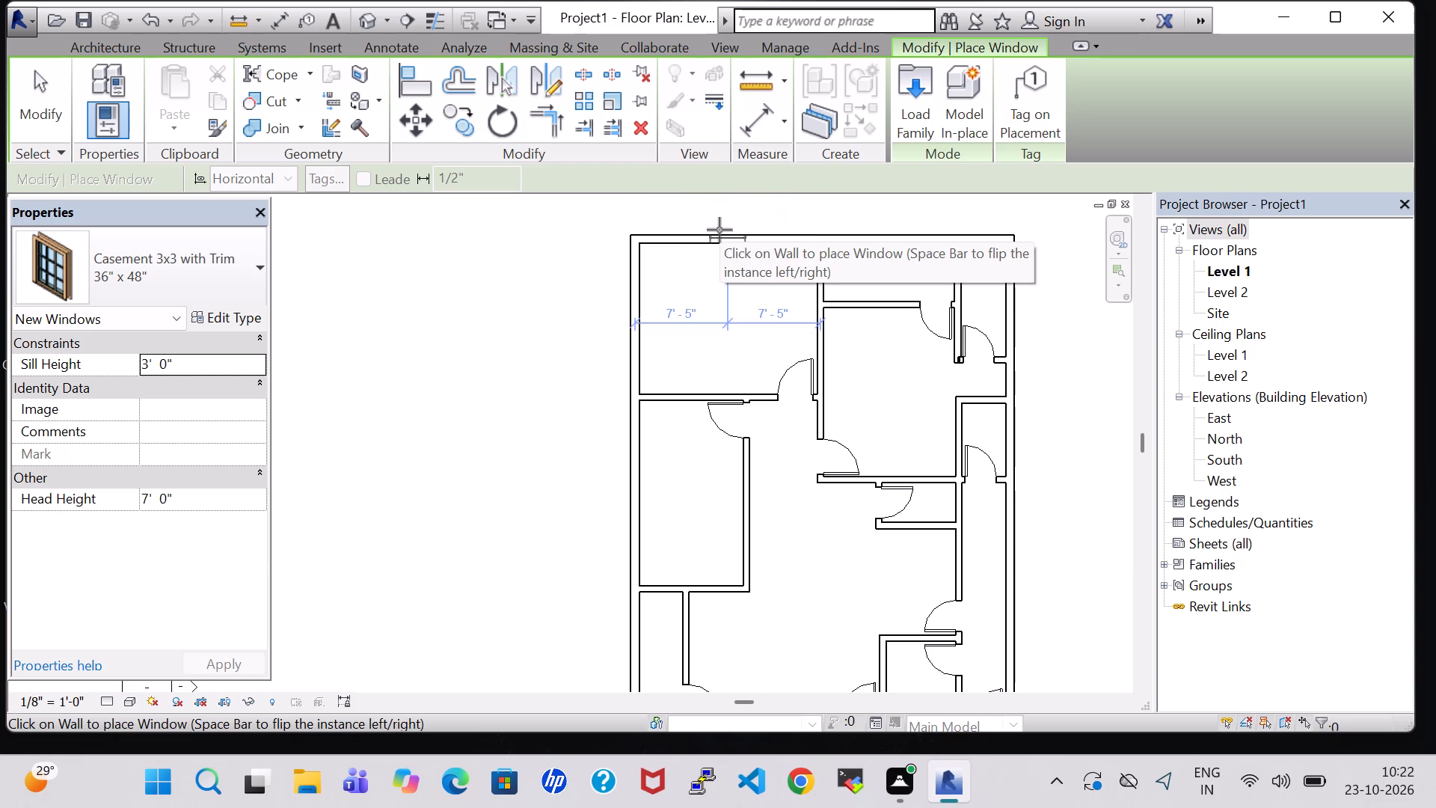
pyautogui.click(719, 230)
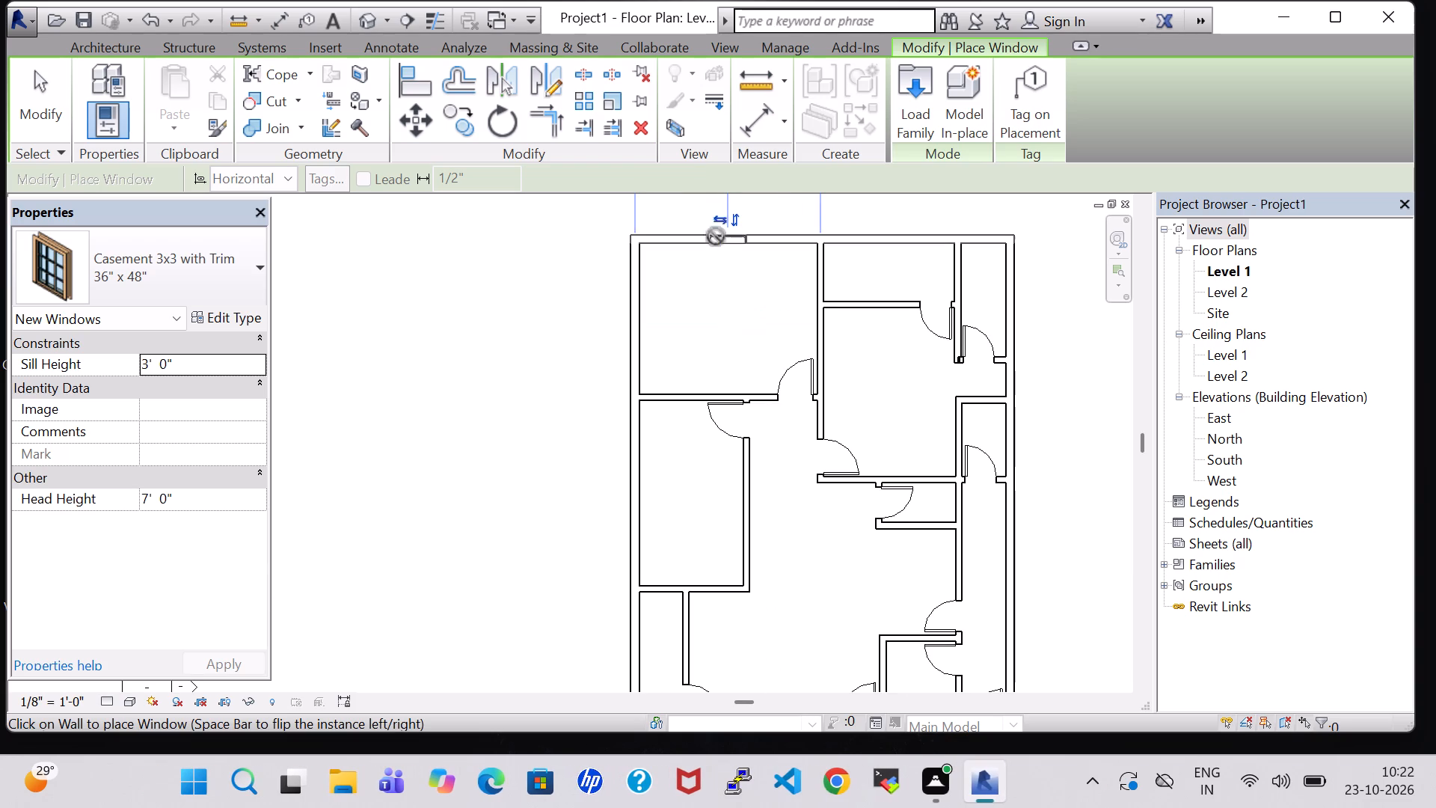
pyautogui.click(632, 331)
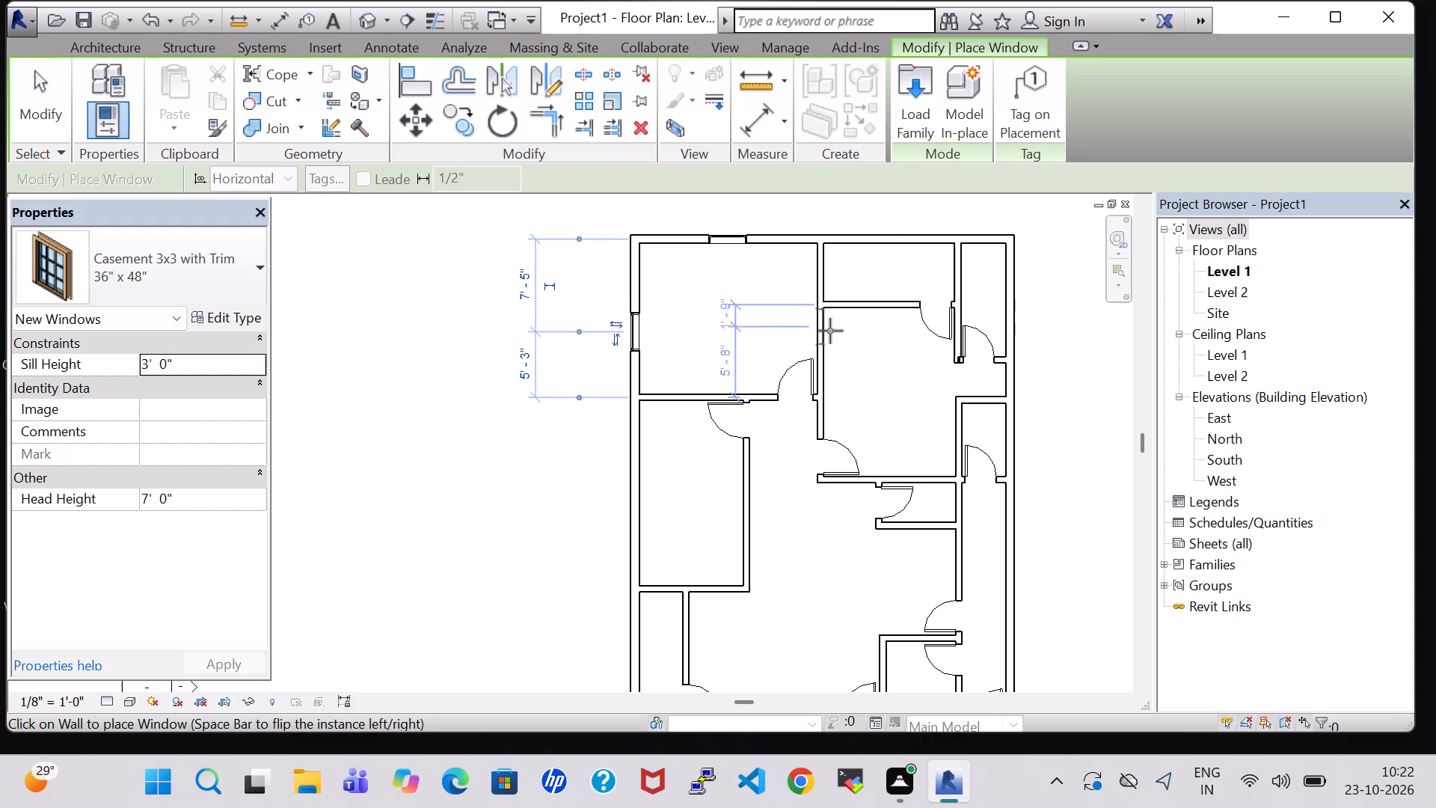
# Place a 36" x 48" casement window midway along the exterior left wall of the room below, 7'-8" from each end.
pyautogui.click(631, 485)
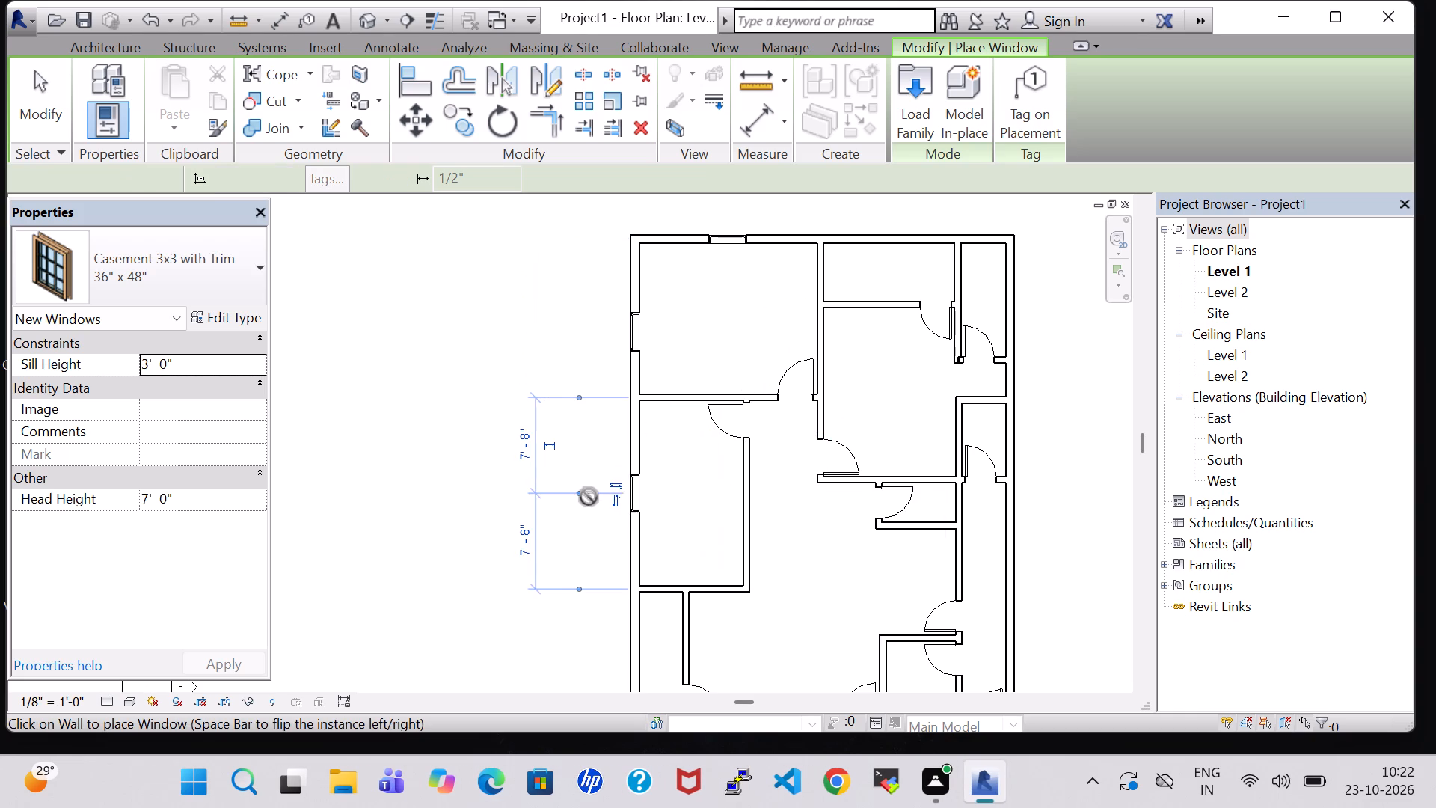
pyautogui.moveTo(576, 518); pyautogui.dragTo(611, 348, button='middle')
pyautogui.scroll(1, 576, 518)
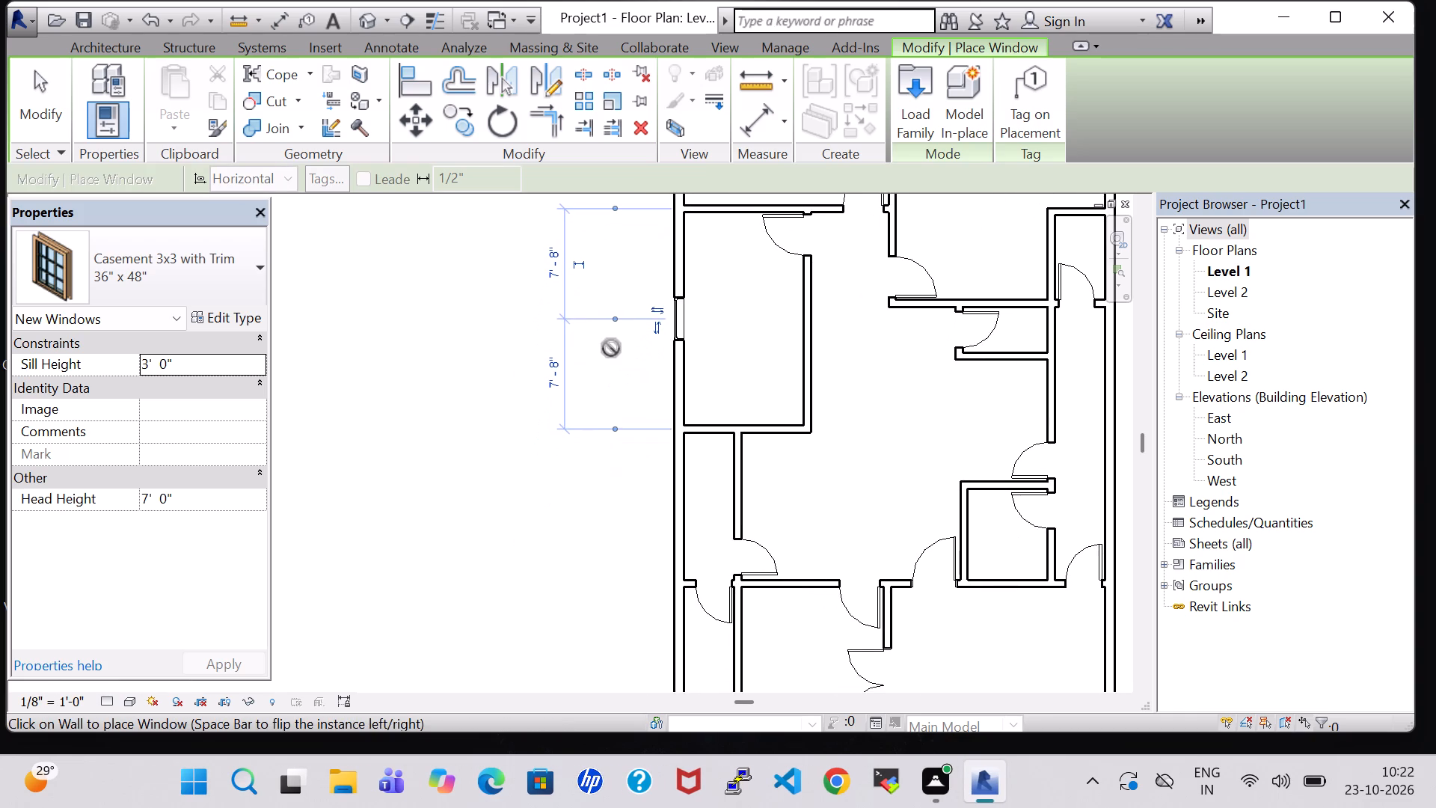
pyautogui.moveTo(576, 468); pyautogui.dragTo(569, 296, button='middle')
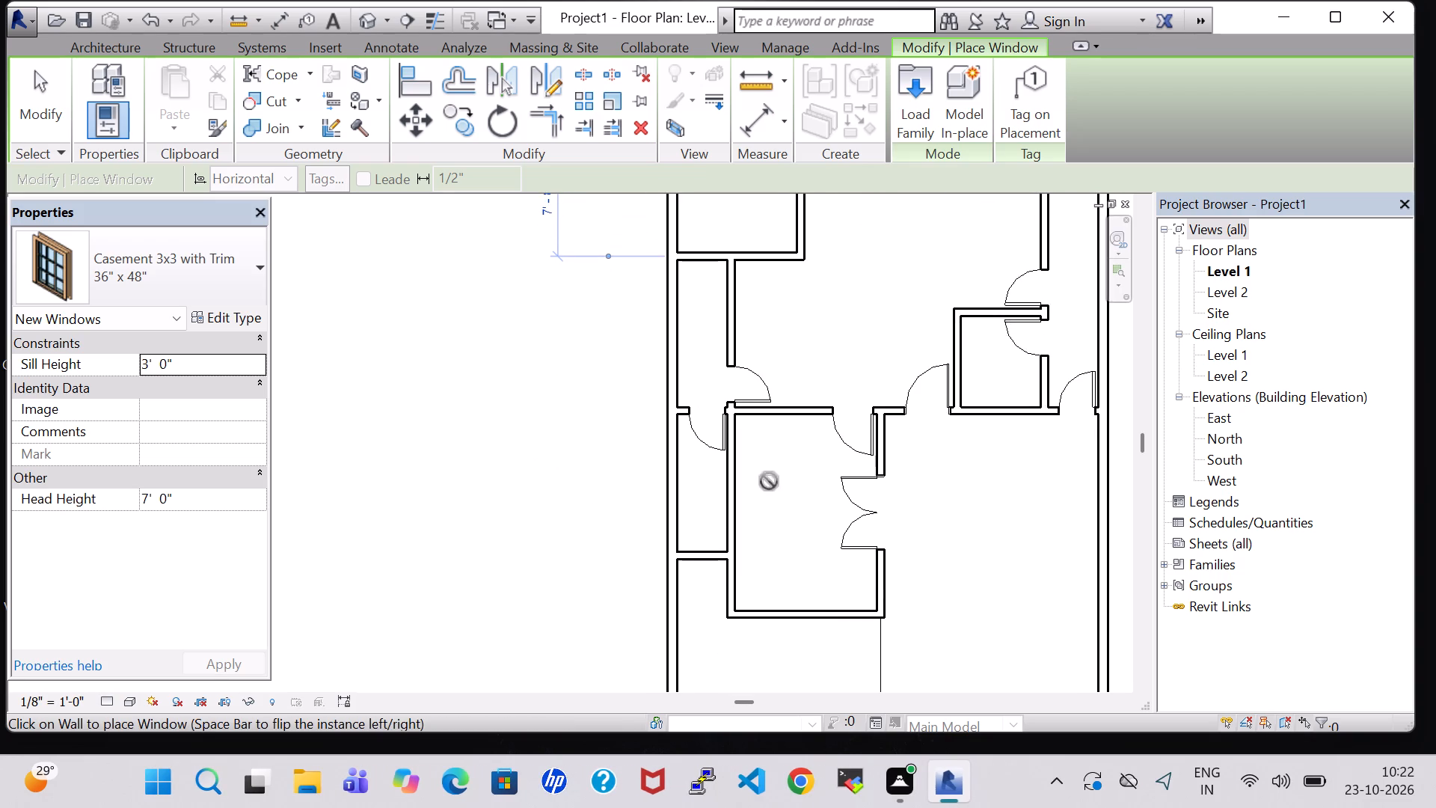
# Place a 36" x 48" casement window midway along the bottom wall of the lower room with double glass doors, 5'-2 1/2" from each end.
pyautogui.click(803, 624)
pyautogui.moveTo(803, 624); pyautogui.dragTo(693, 504, button='middle')
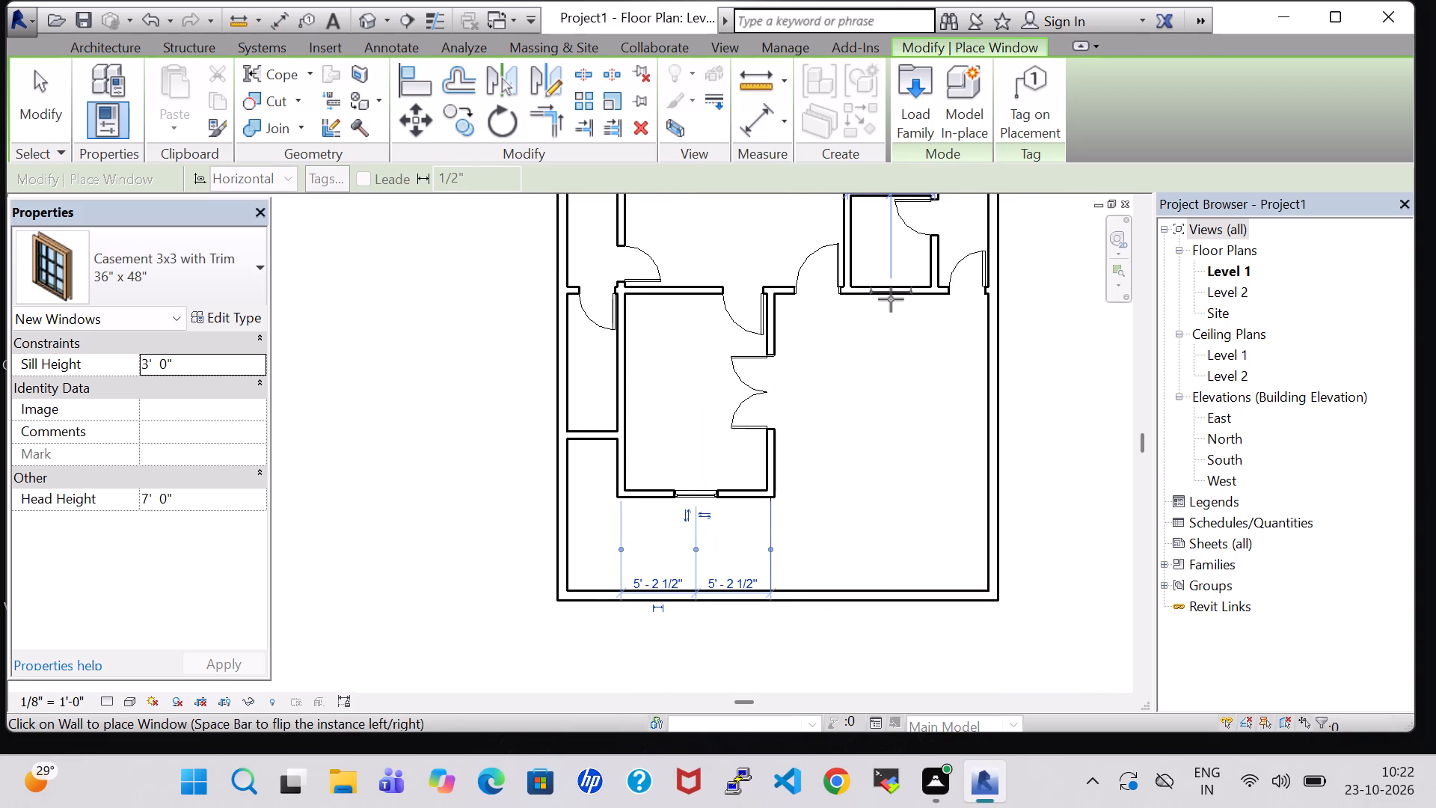
pyautogui.moveTo(894, 326); pyautogui.dragTo(773, 435, button='middle')
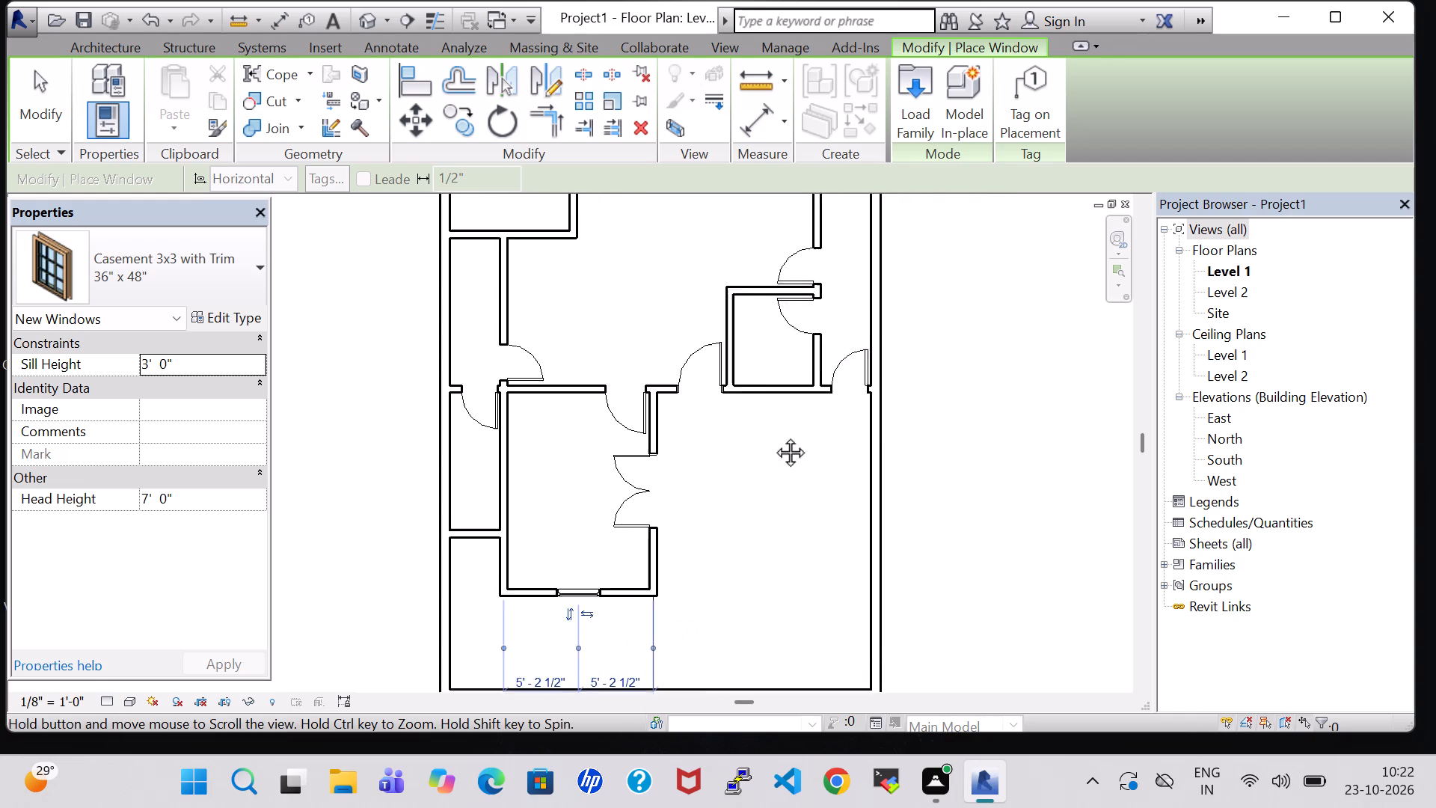
pyautogui.moveTo(773, 435); pyautogui.dragTo(759, 530, button='middle')
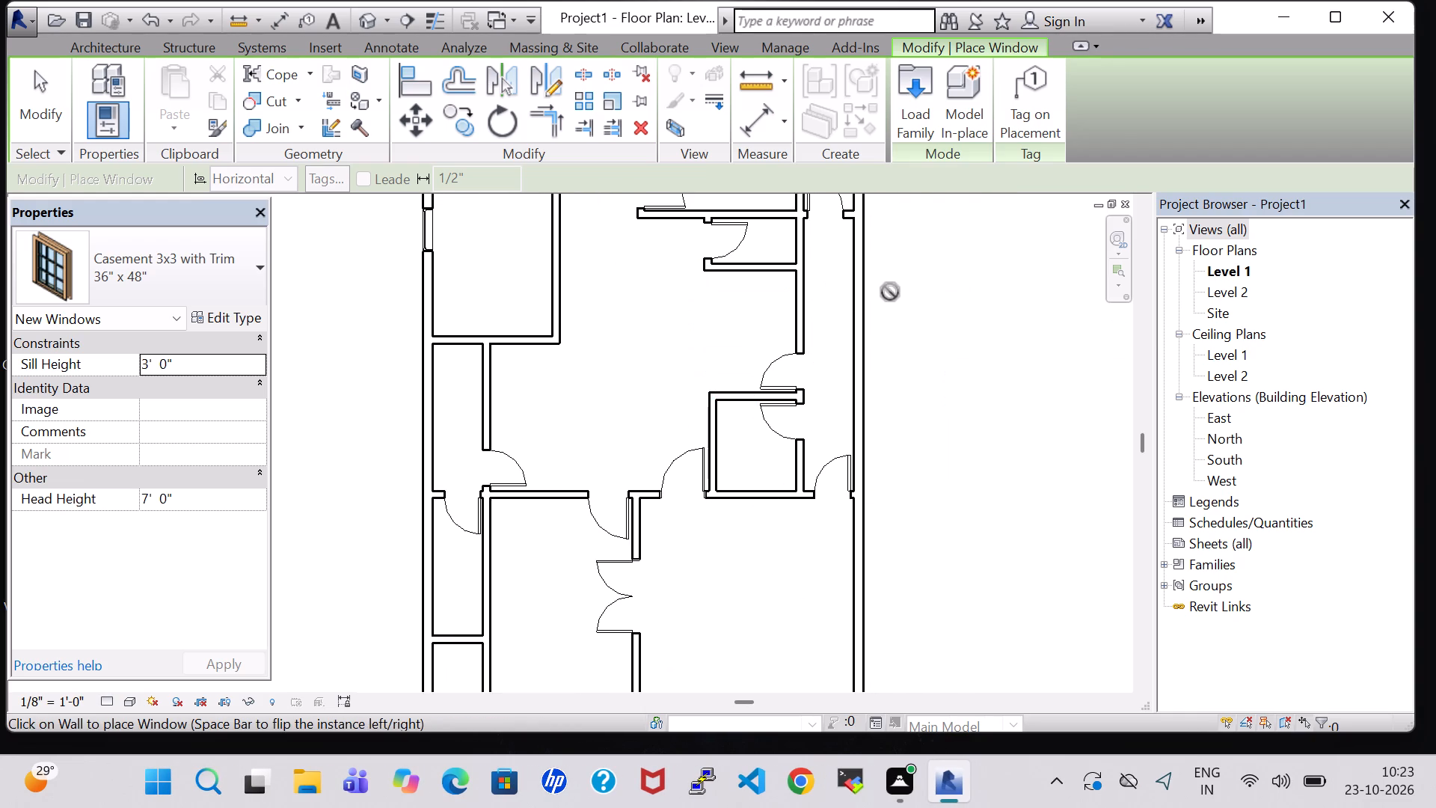
pyautogui.moveTo(890, 292); pyautogui.dragTo(871, 436, button='middle')
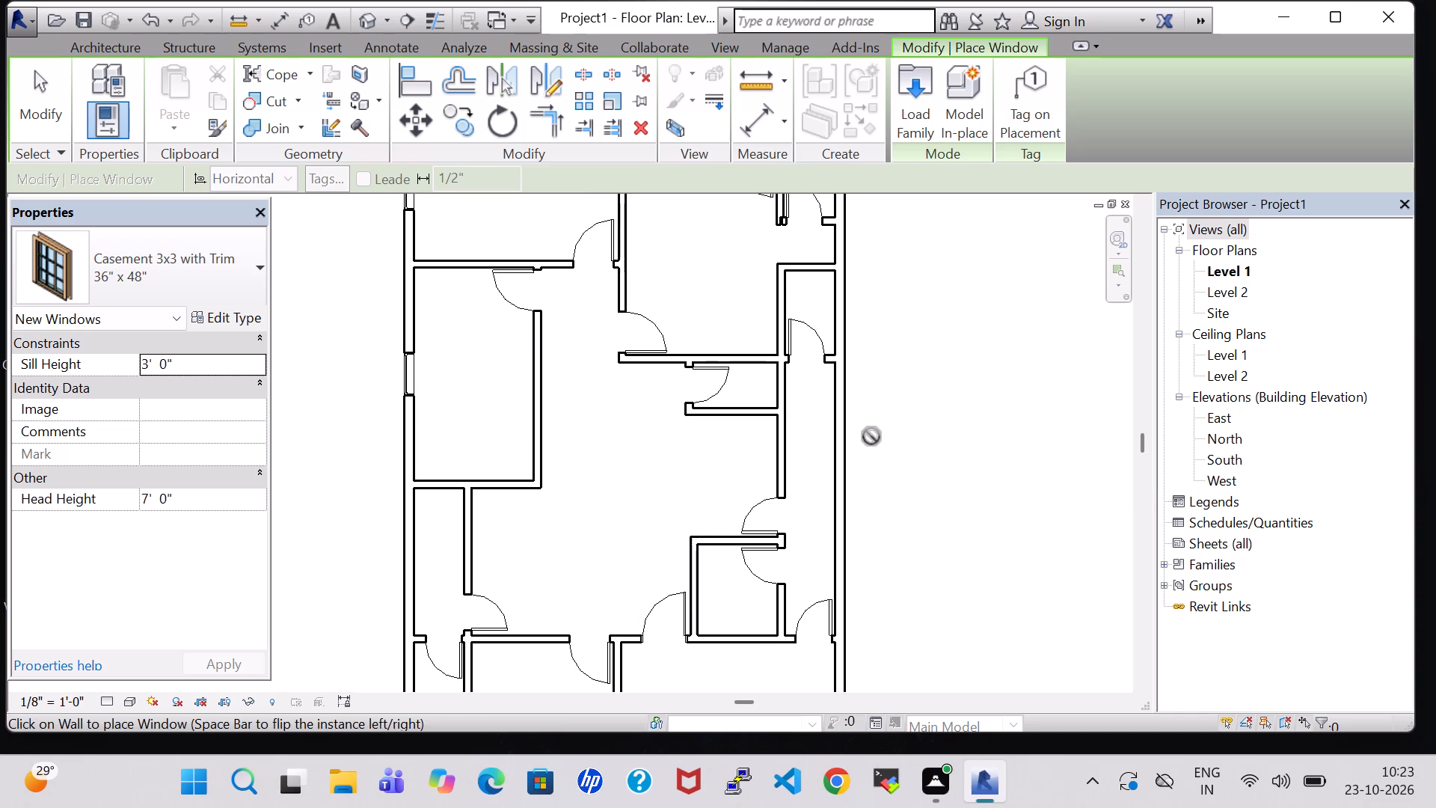
pyautogui.scroll(-3, 873, 435)
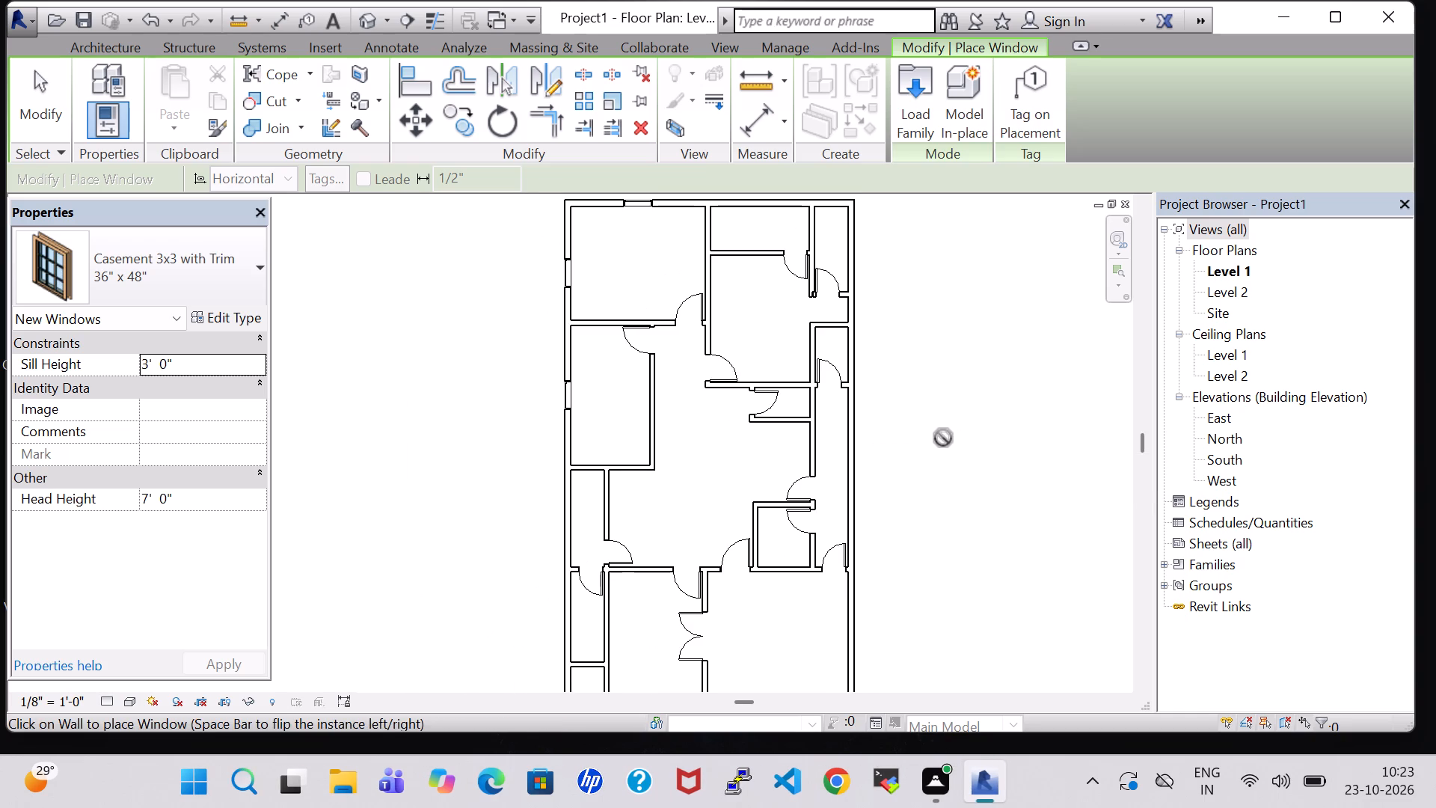
pyautogui.press('Escape')
pyautogui.press('Escape')
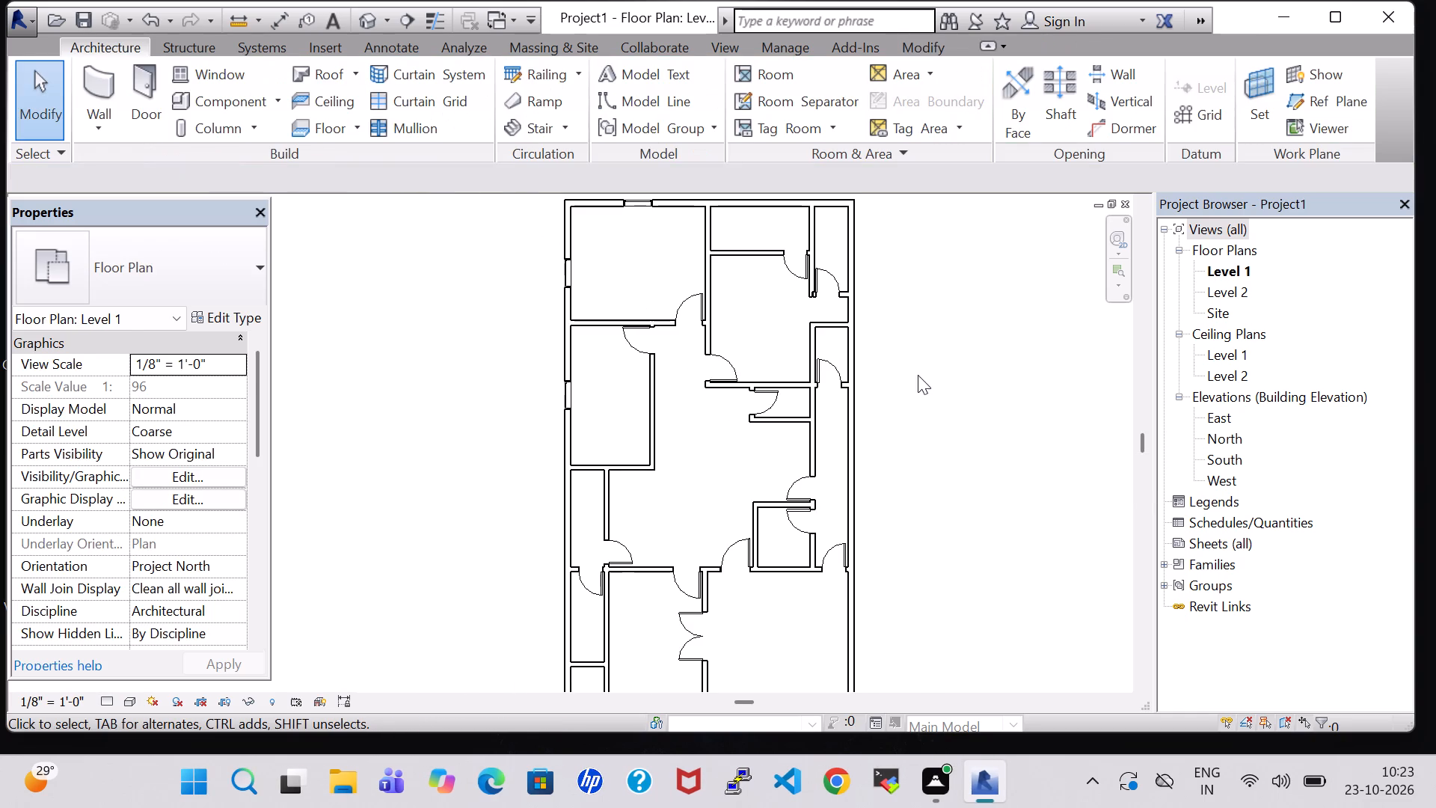
# Place Fixed 24" x 24" windows in the small top middle room: left wall, 2'-7 1/2" from each end, and bottom wall, 4'-7 1/2" from the left.
pyautogui.click(192, 66)
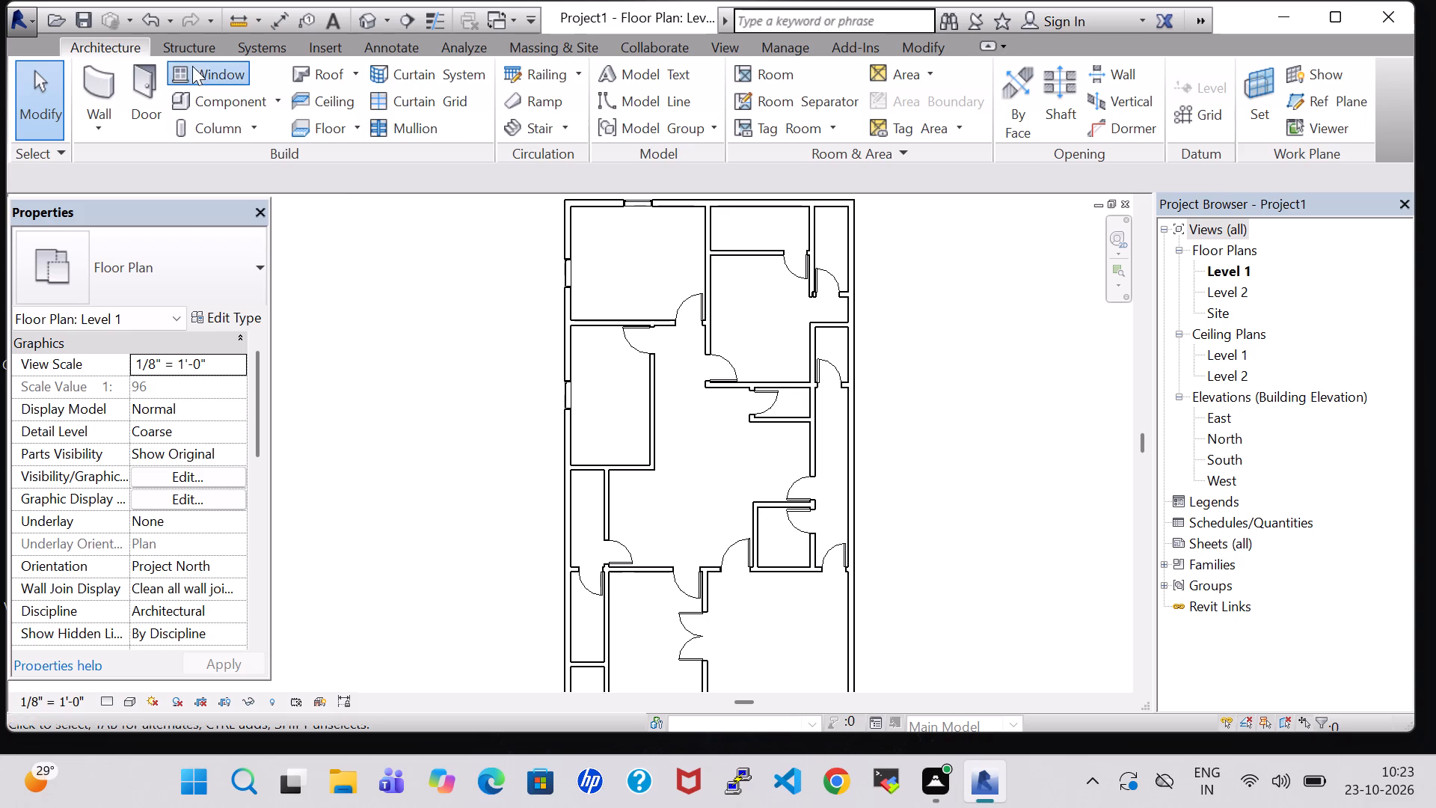
pyautogui.click(183, 281)
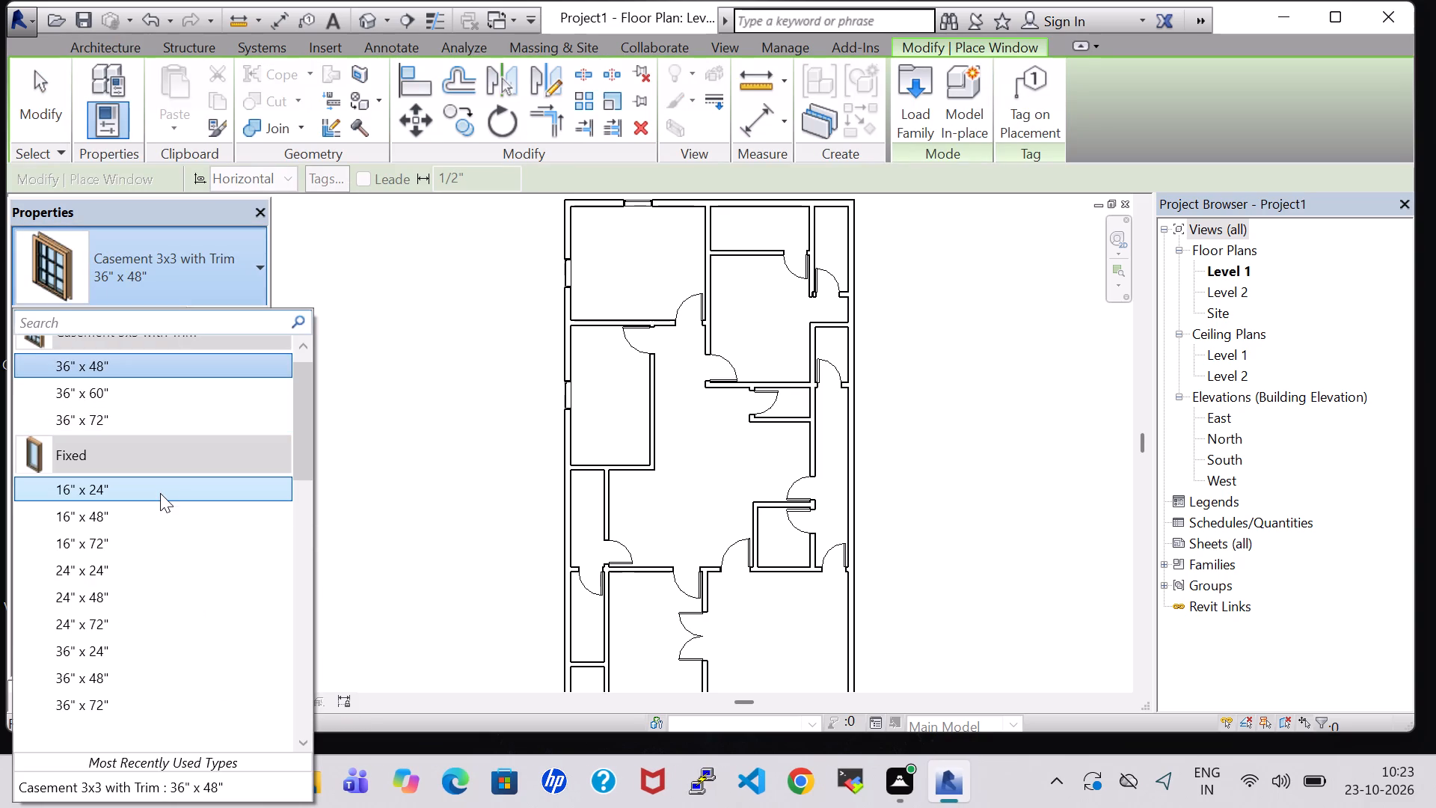
pyautogui.click(129, 560)
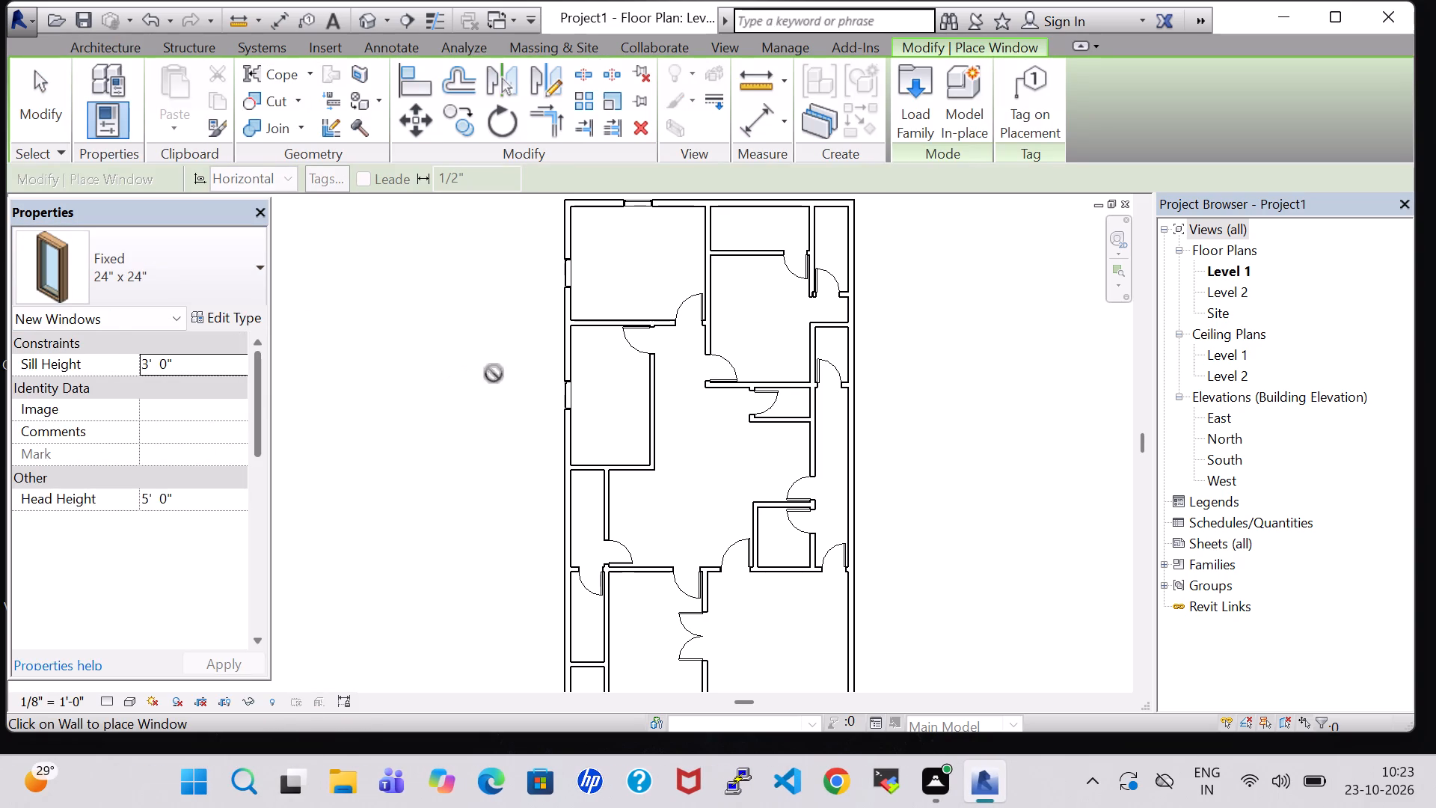
pyautogui.click(698, 237)
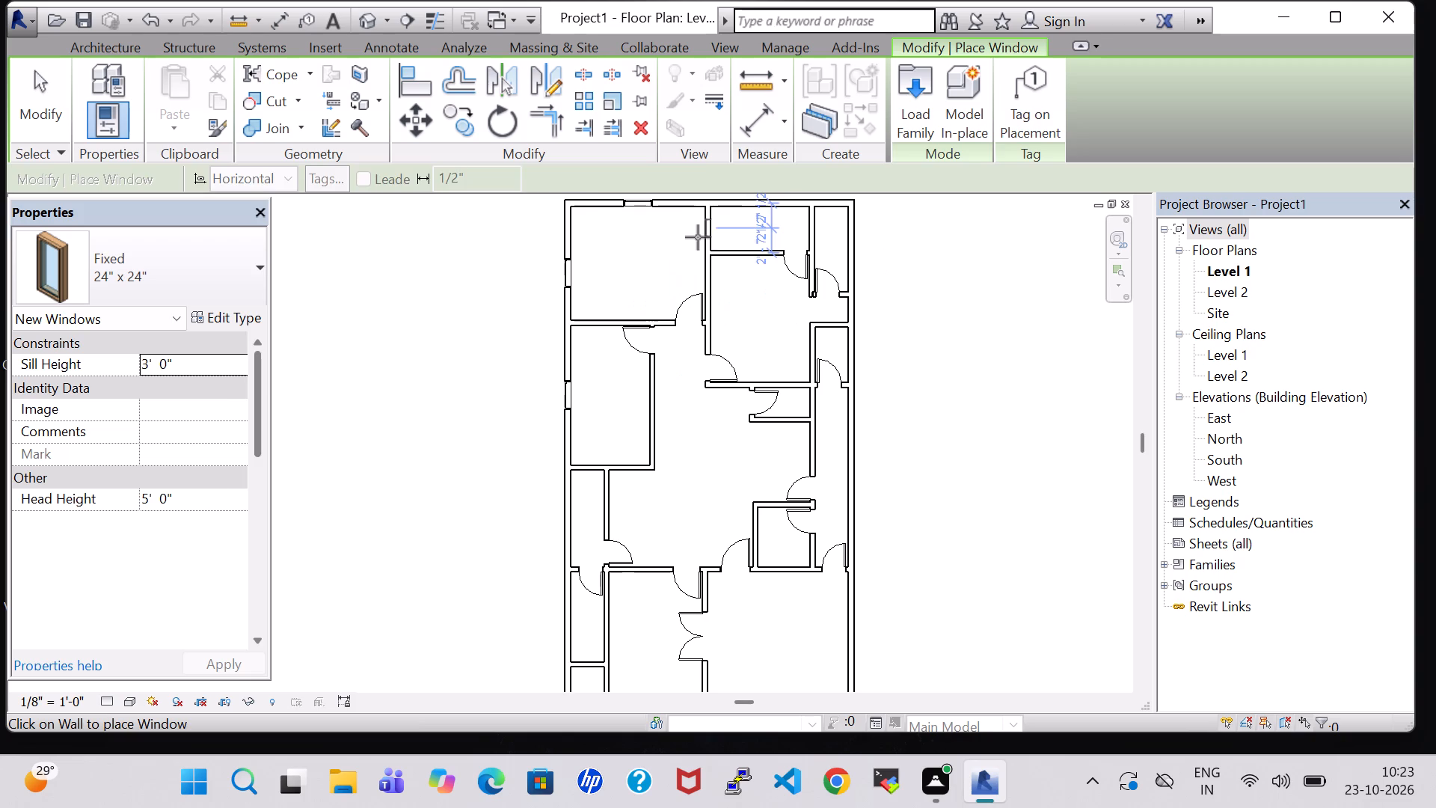
pyautogui.click(747, 263)
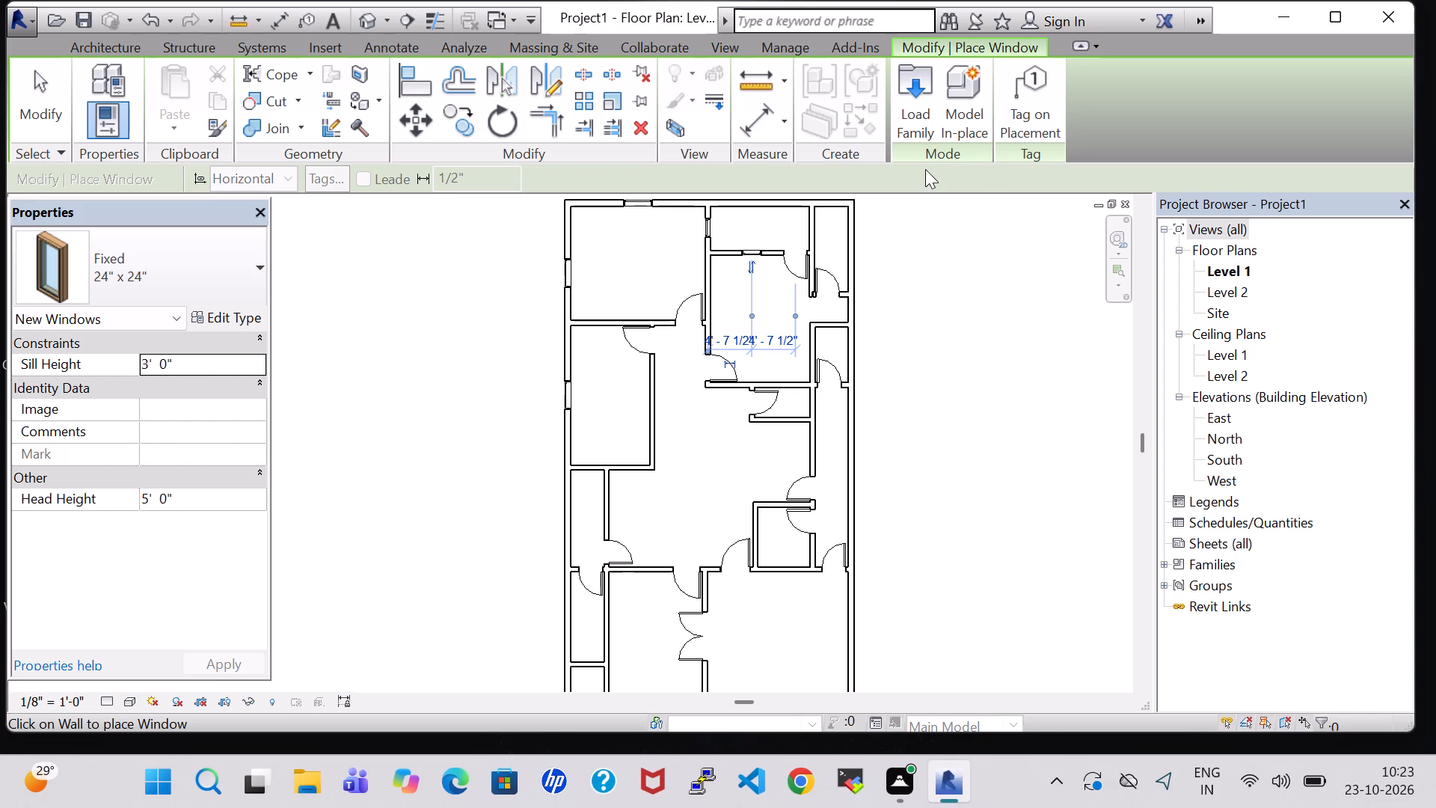
# Load the Transom with Trim window family from the Windows folder of the US Imperial library.
pyautogui.click(906, 117)
pyautogui.click(861, 502)
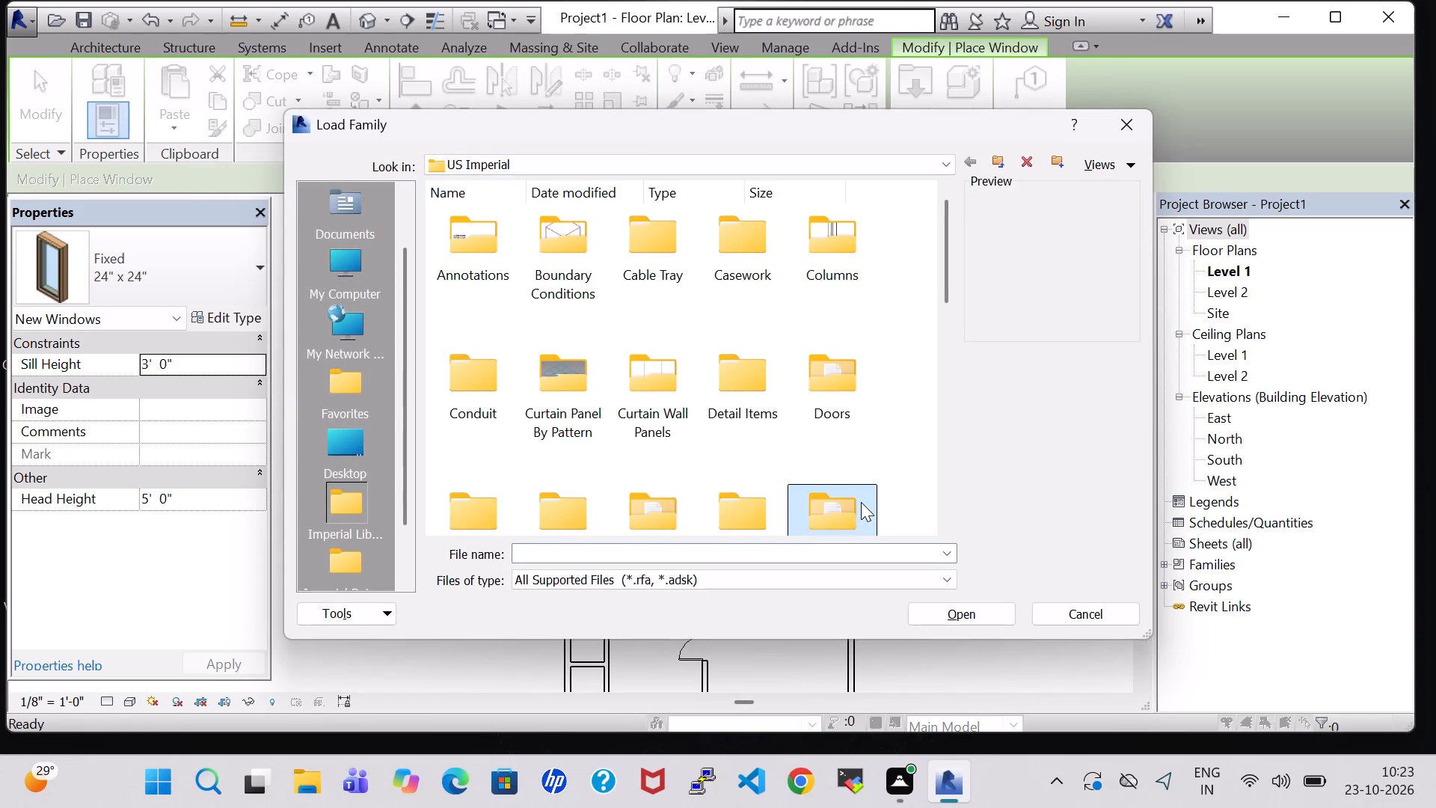
pyautogui.press('w')
pyautogui.click(711, 480)
pyautogui.doubleClick(661, 482)
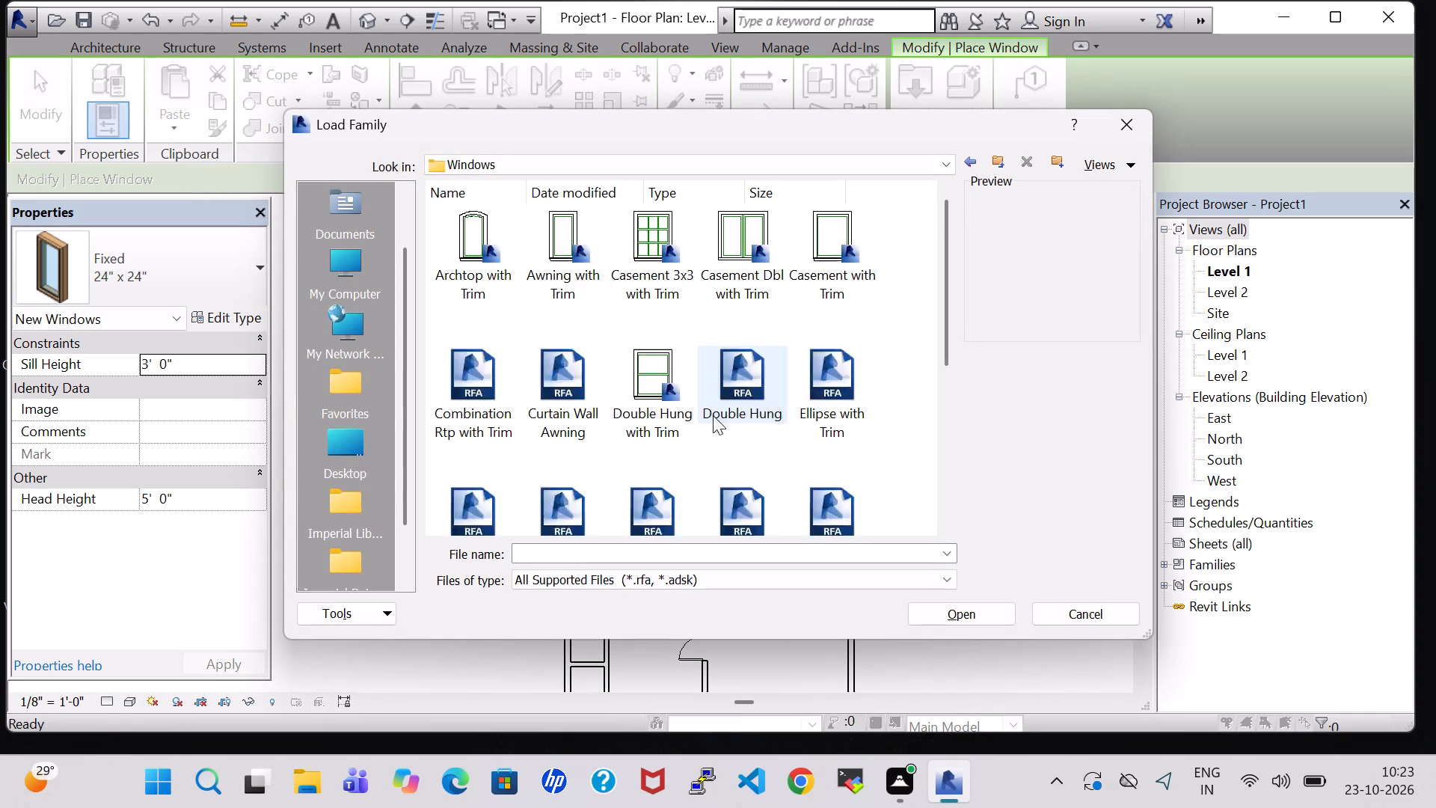
pyautogui.scroll(-1, 740, 475)
pyautogui.click(732, 476)
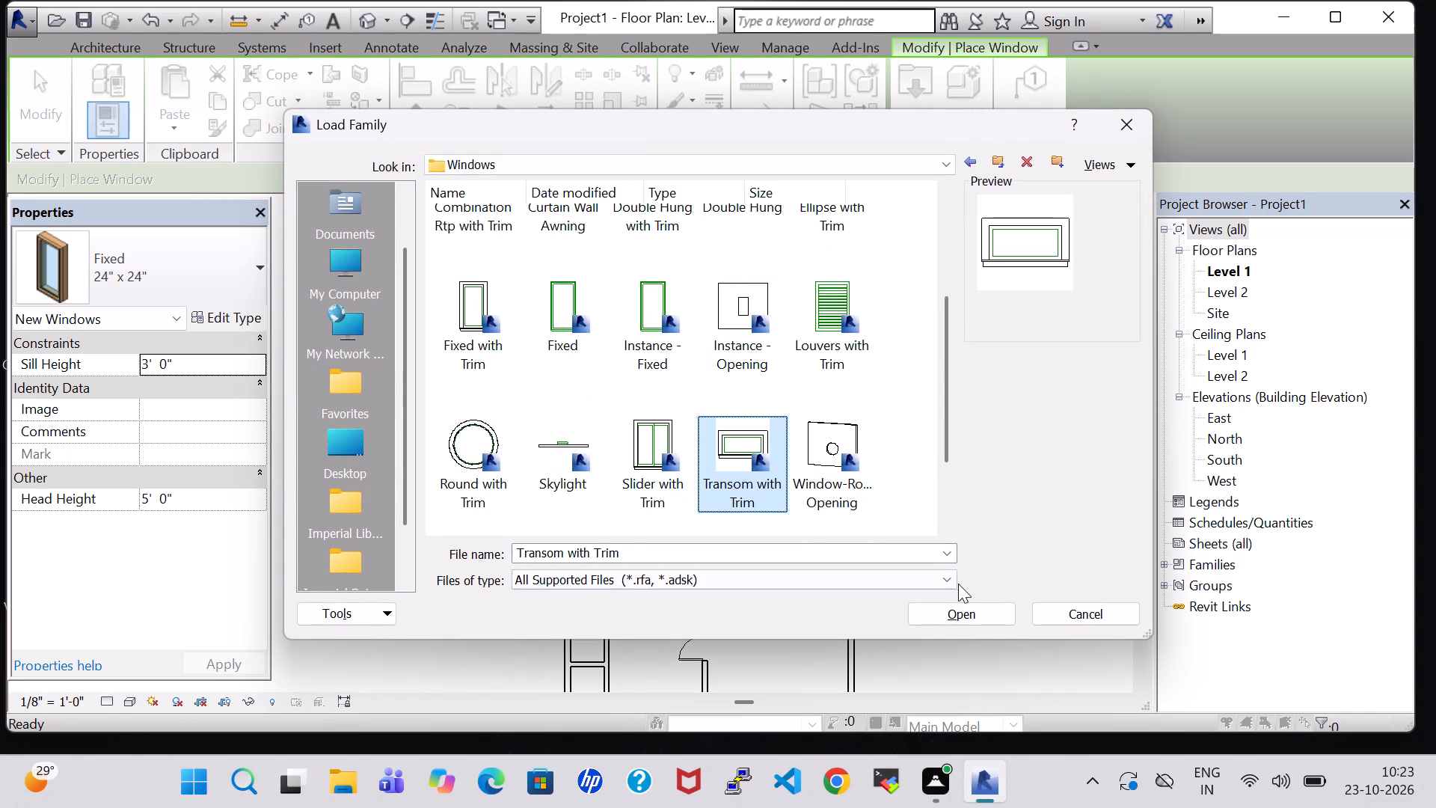
pyautogui.click(960, 613)
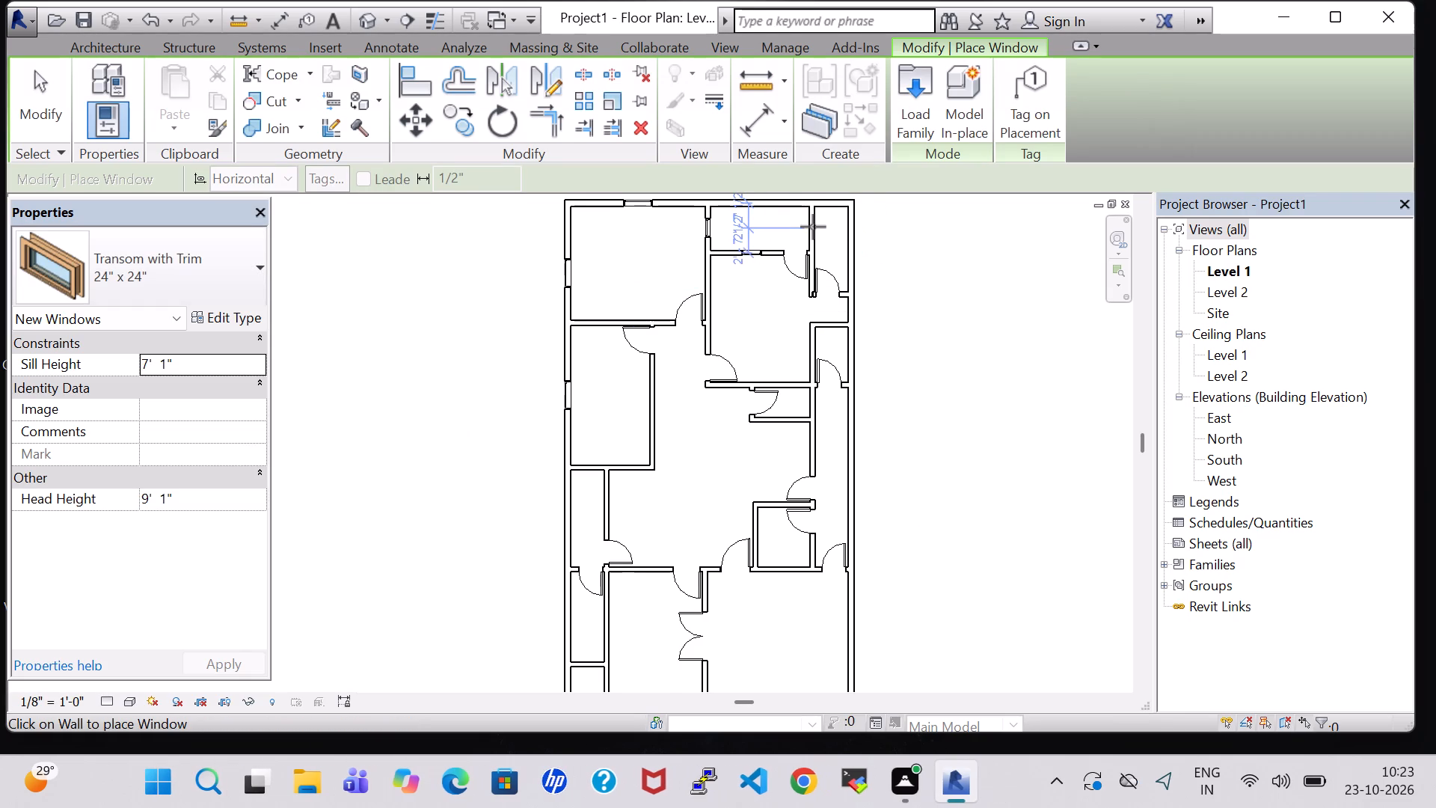
# Place 24" x 24" transom windows midway along the right walls of the small top middle room and the small closet below the upper middle room.
pyautogui.scroll(3, 813, 227)
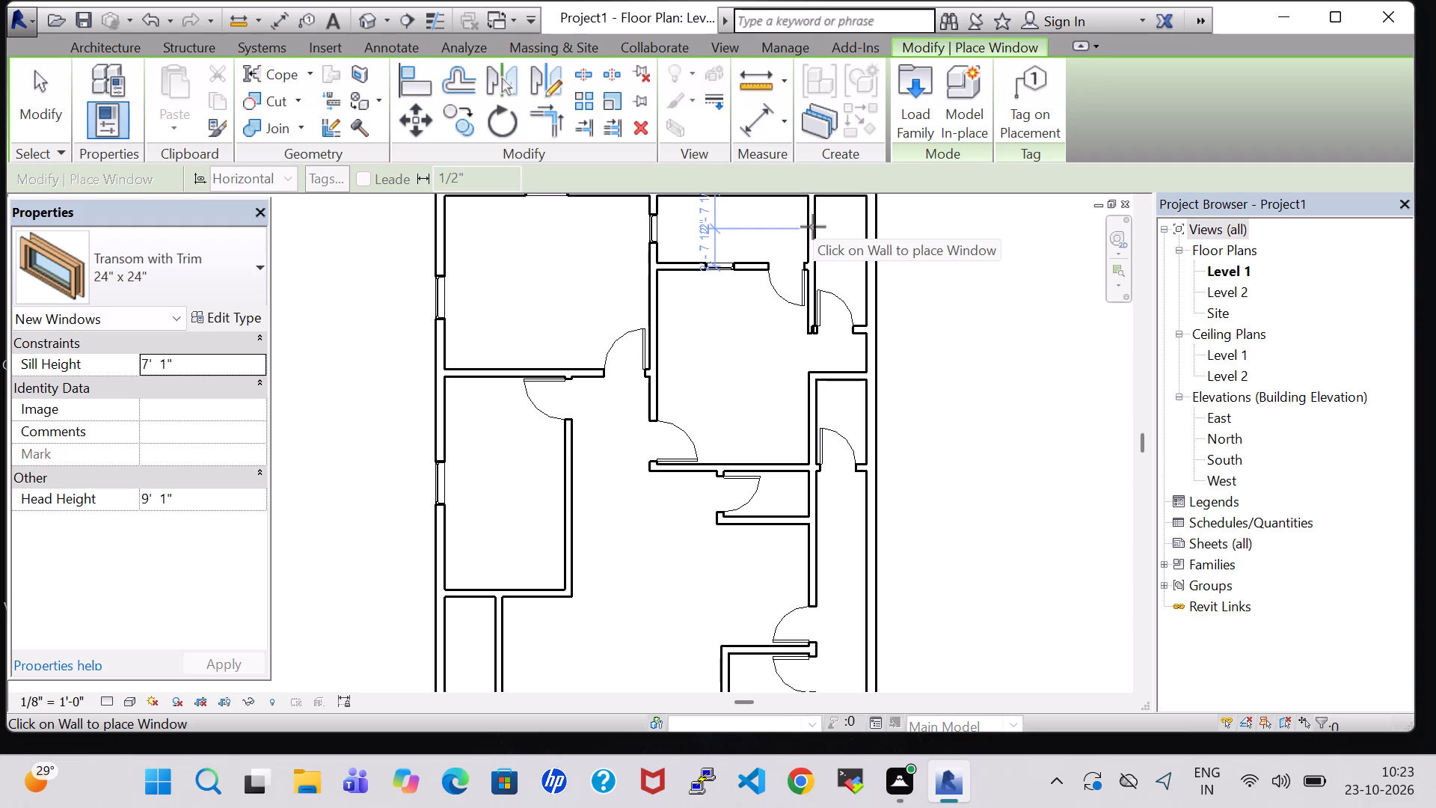
pyautogui.scroll(2, 813, 227)
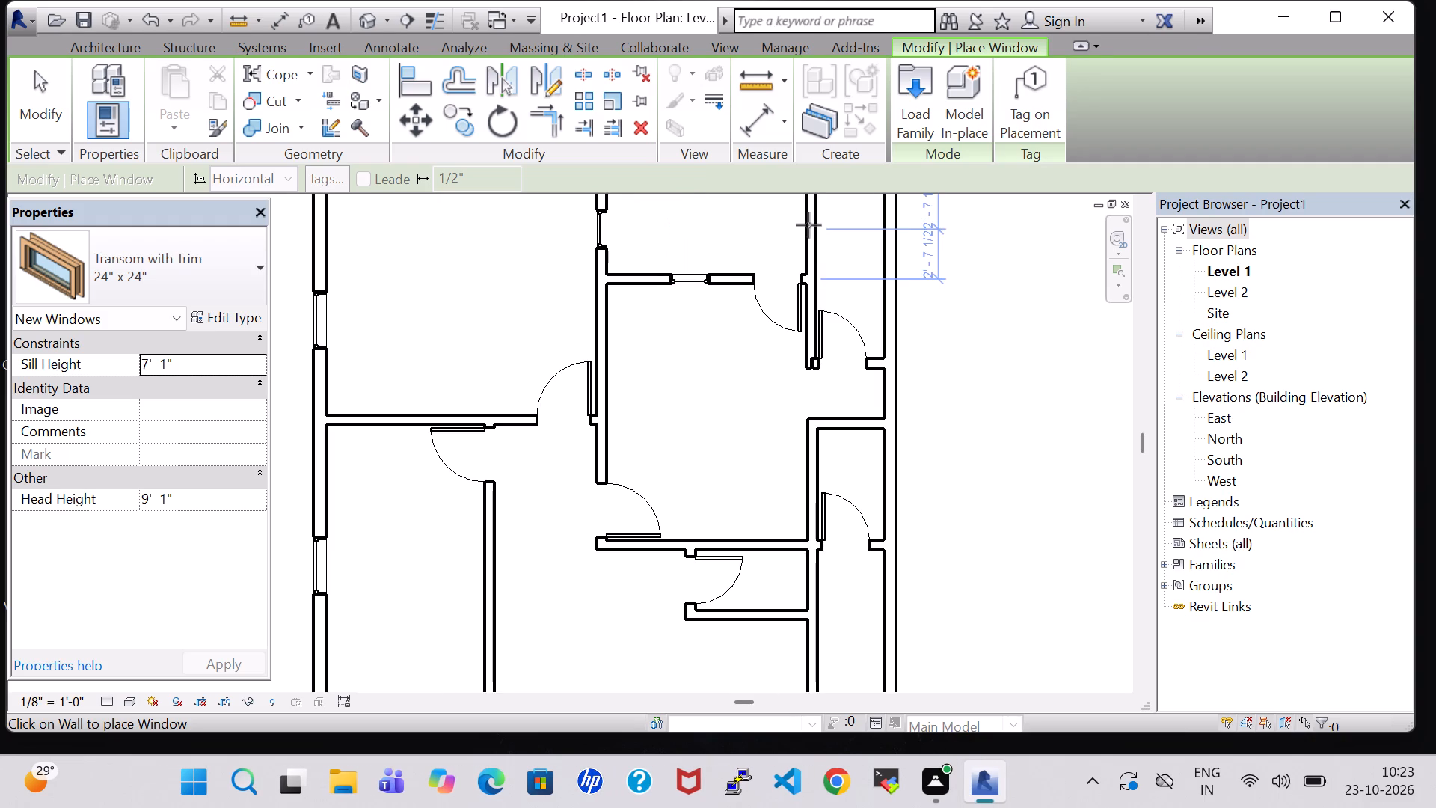
pyautogui.click(808, 225)
pyautogui.scroll(-1, 712, 451)
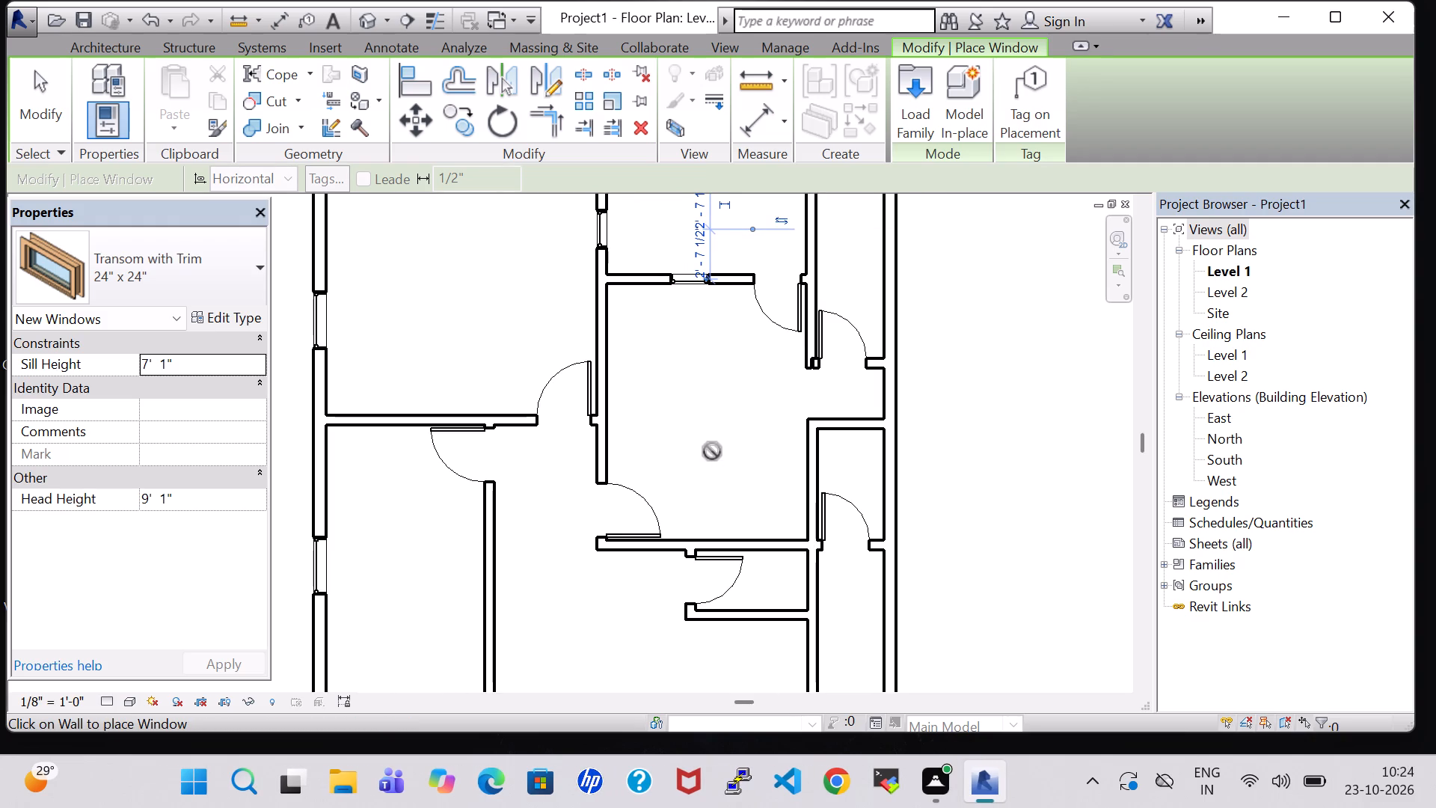
pyautogui.scroll(-2, 712, 451)
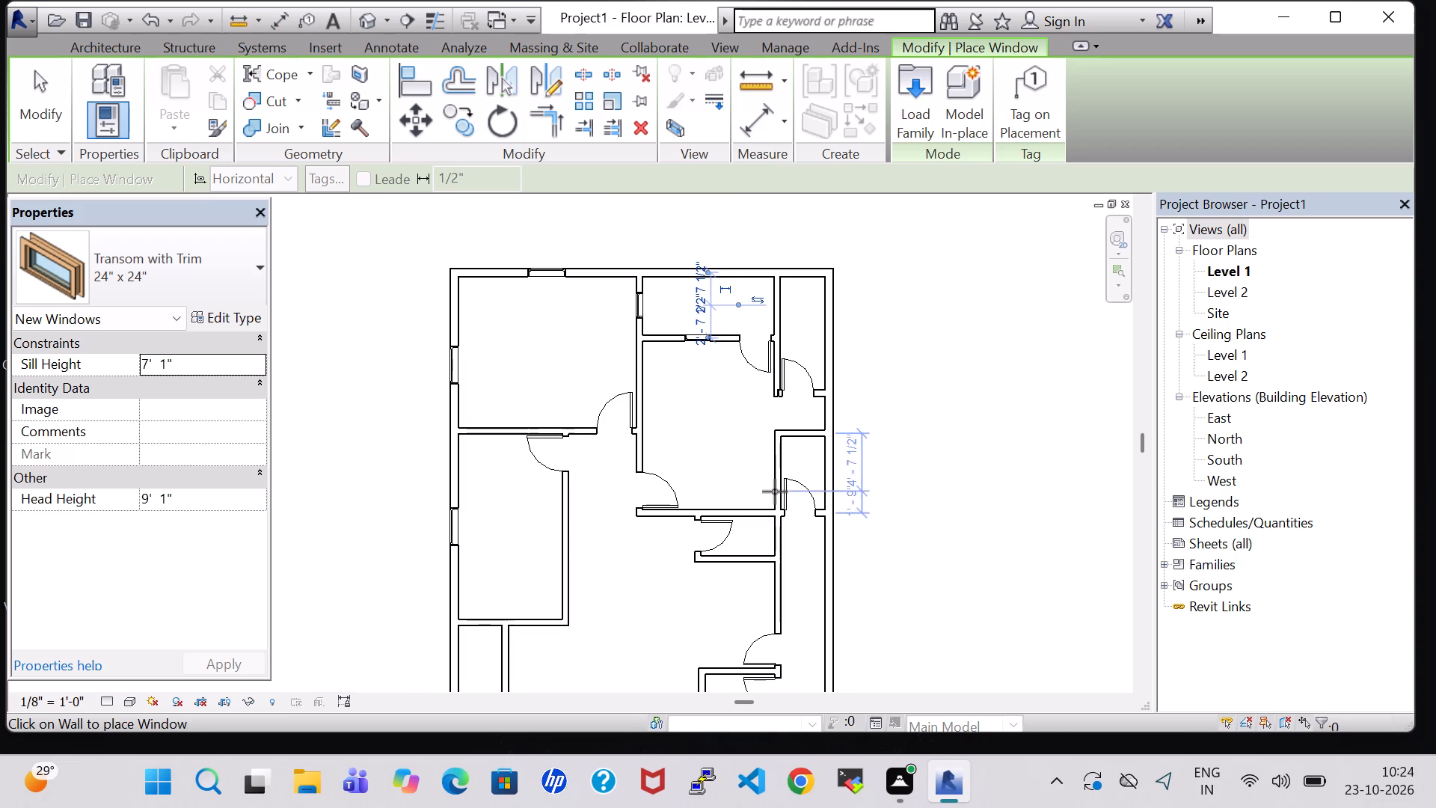
pyautogui.scroll(4, 782, 538)
pyautogui.click(774, 538)
# Place 24" x 24" transom windows in the exterior right wall, 3'-2 1/4" from each end, and the small square room's bottom wall, 3'-0 1/2" from each end.
pyautogui.moveTo(721, 621); pyautogui.dragTo(721, 459, button='middle')
pyautogui.scroll(-3, 719, 459)
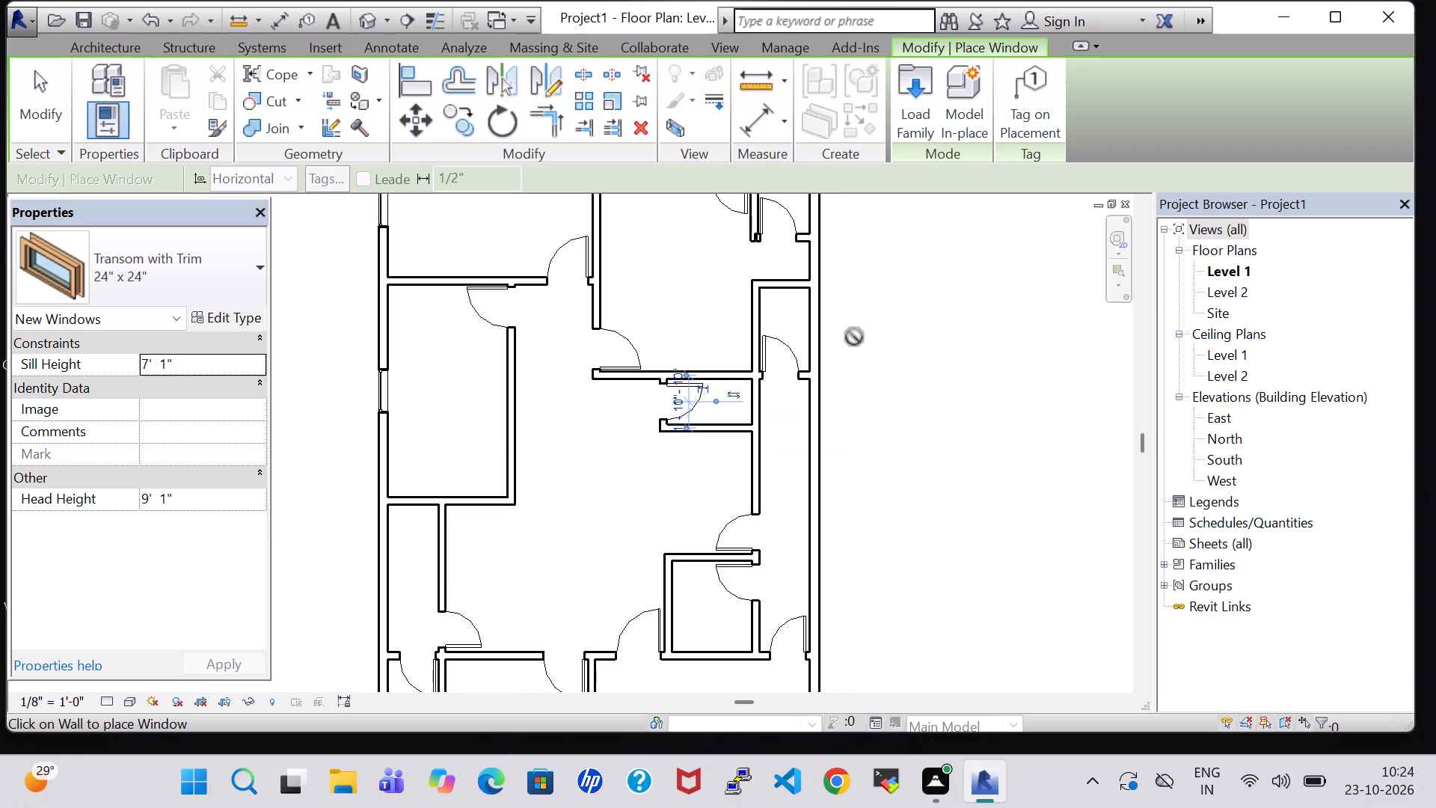
pyautogui.click(815, 325)
pyautogui.moveTo(821, 493); pyautogui.dragTo(804, 430, button='middle')
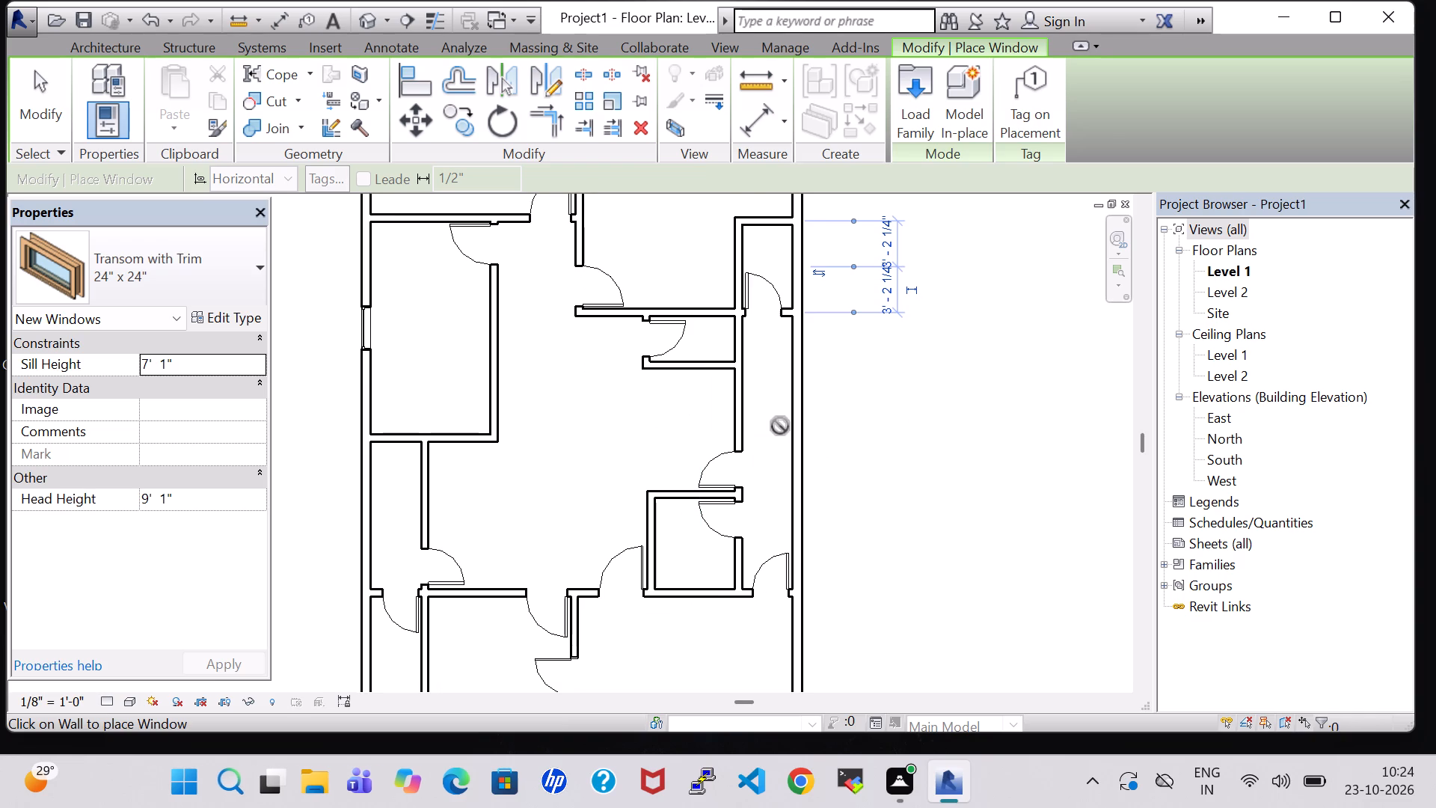
pyautogui.click(694, 591)
# Place 24" x 24" transom windows in the narrow left rooms: lower one's bottom wall, 2'-0 1/2" from each end, and upper one's right wall, 3'-1" from the top.
pyautogui.moveTo(825, 538); pyautogui.dragTo(895, 446, button='middle')
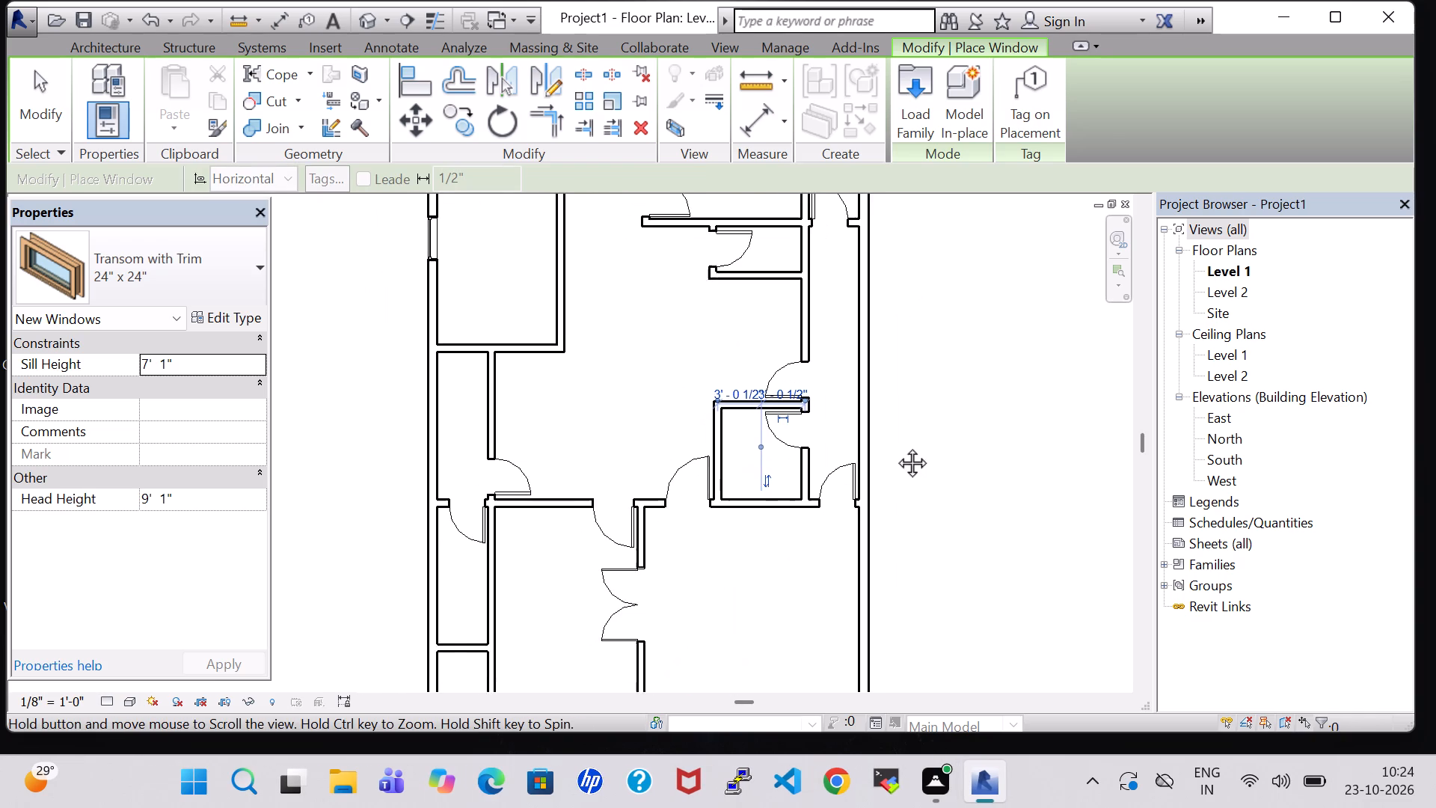
pyautogui.moveTo(895, 446); pyautogui.dragTo(897, 444, button='middle')
pyautogui.moveTo(496, 628); pyautogui.dragTo(592, 366, button='middle')
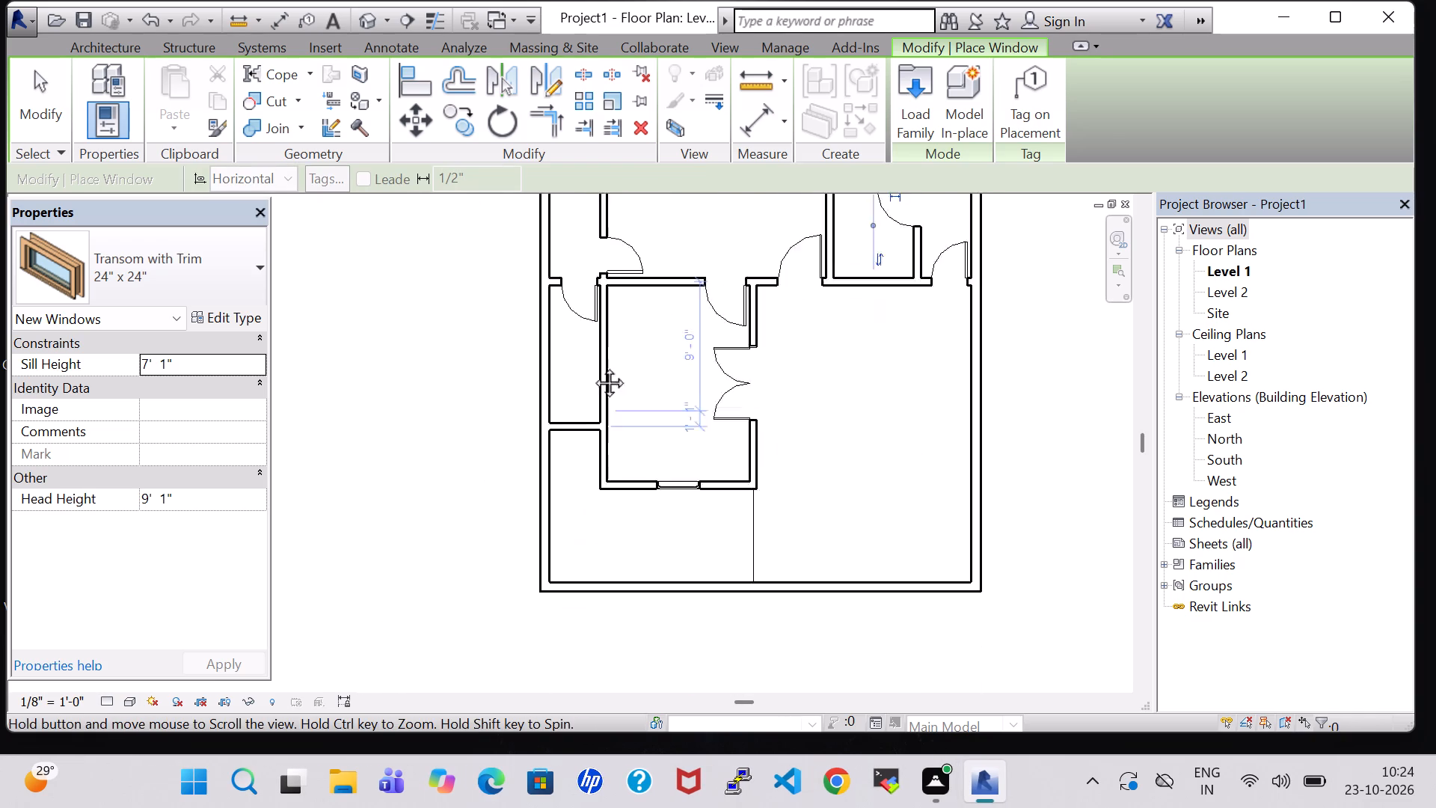
pyautogui.moveTo(592, 366); pyautogui.dragTo(587, 340, button='middle')
pyautogui.click(558, 355)
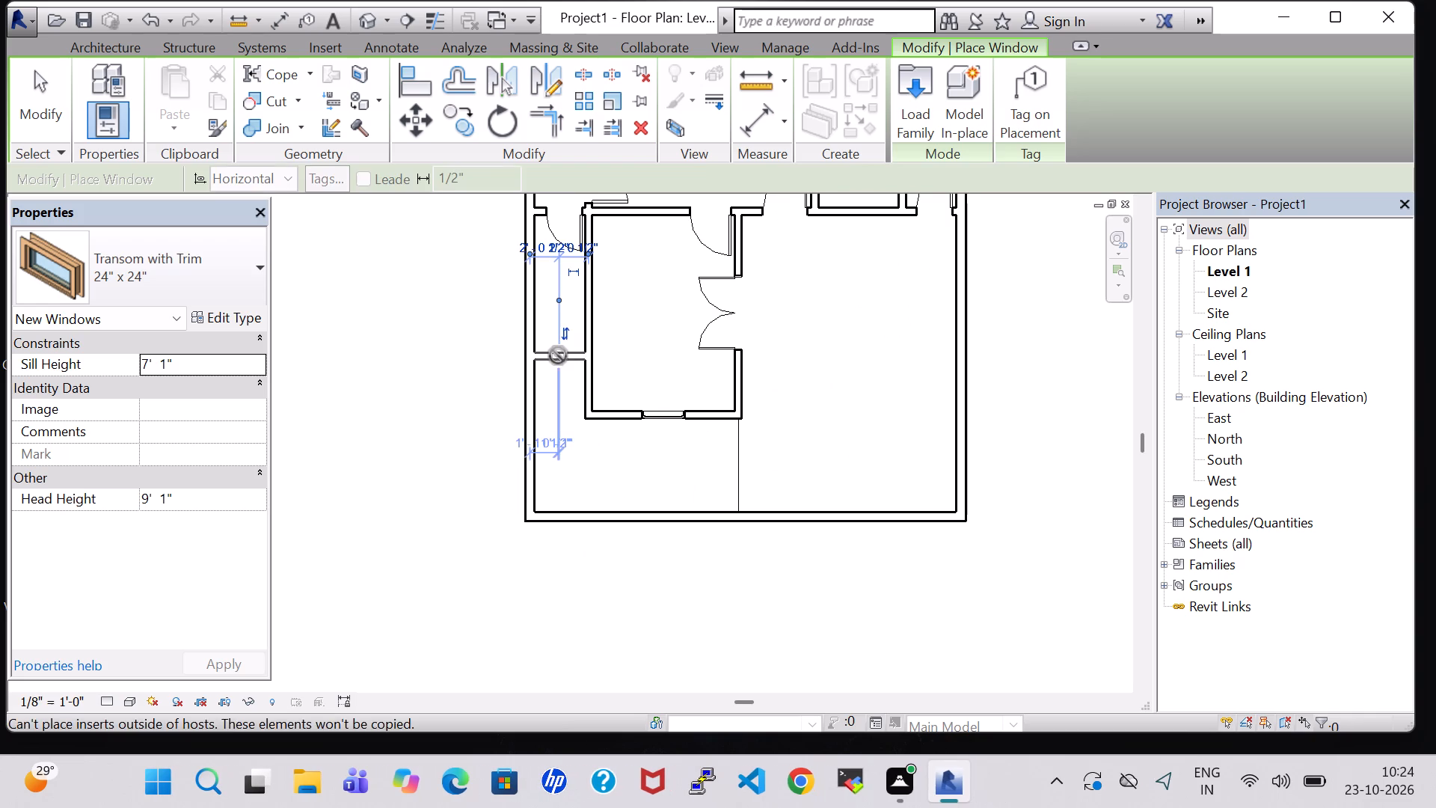
pyautogui.moveTo(638, 311); pyautogui.dragTo(636, 619, button='middle')
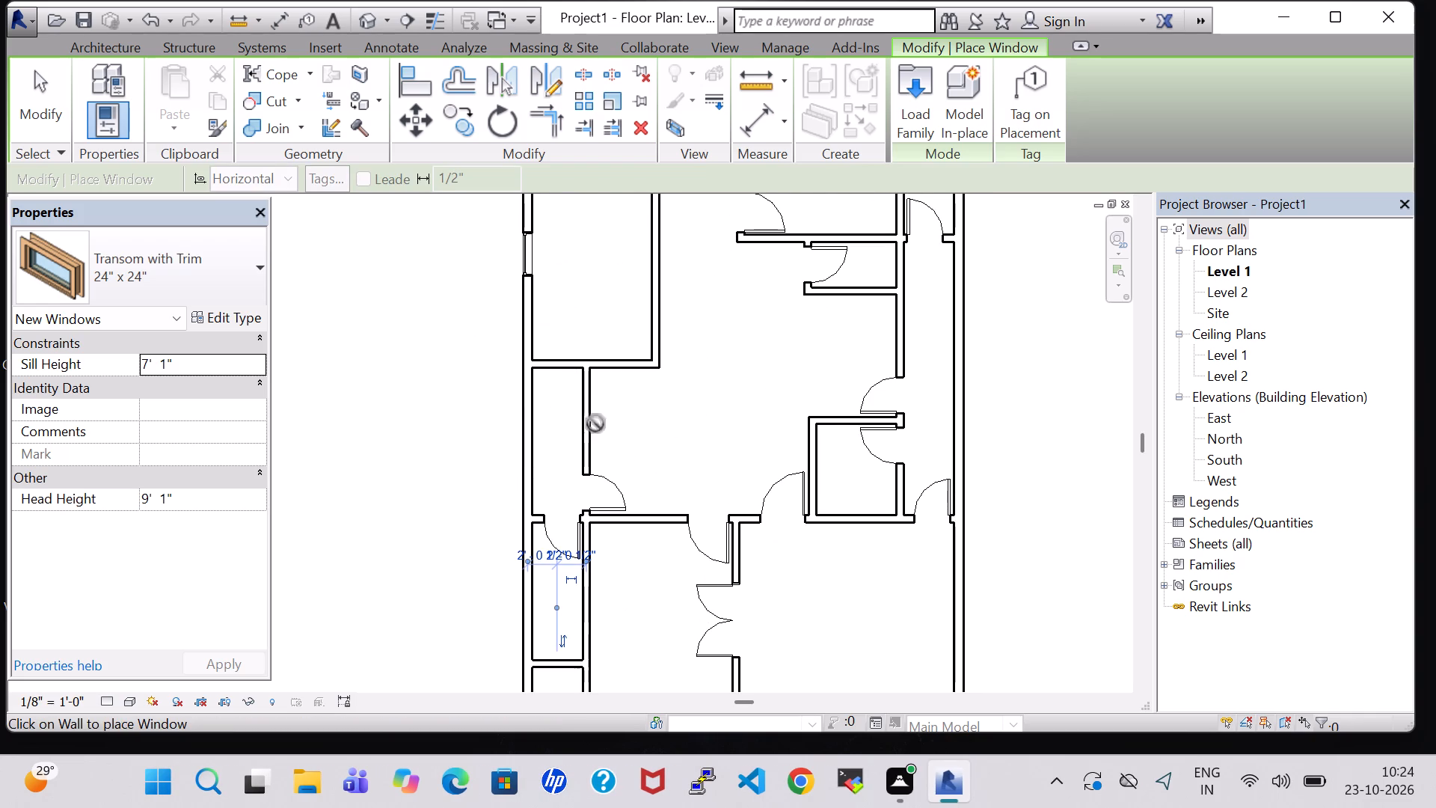
pyautogui.click(587, 408)
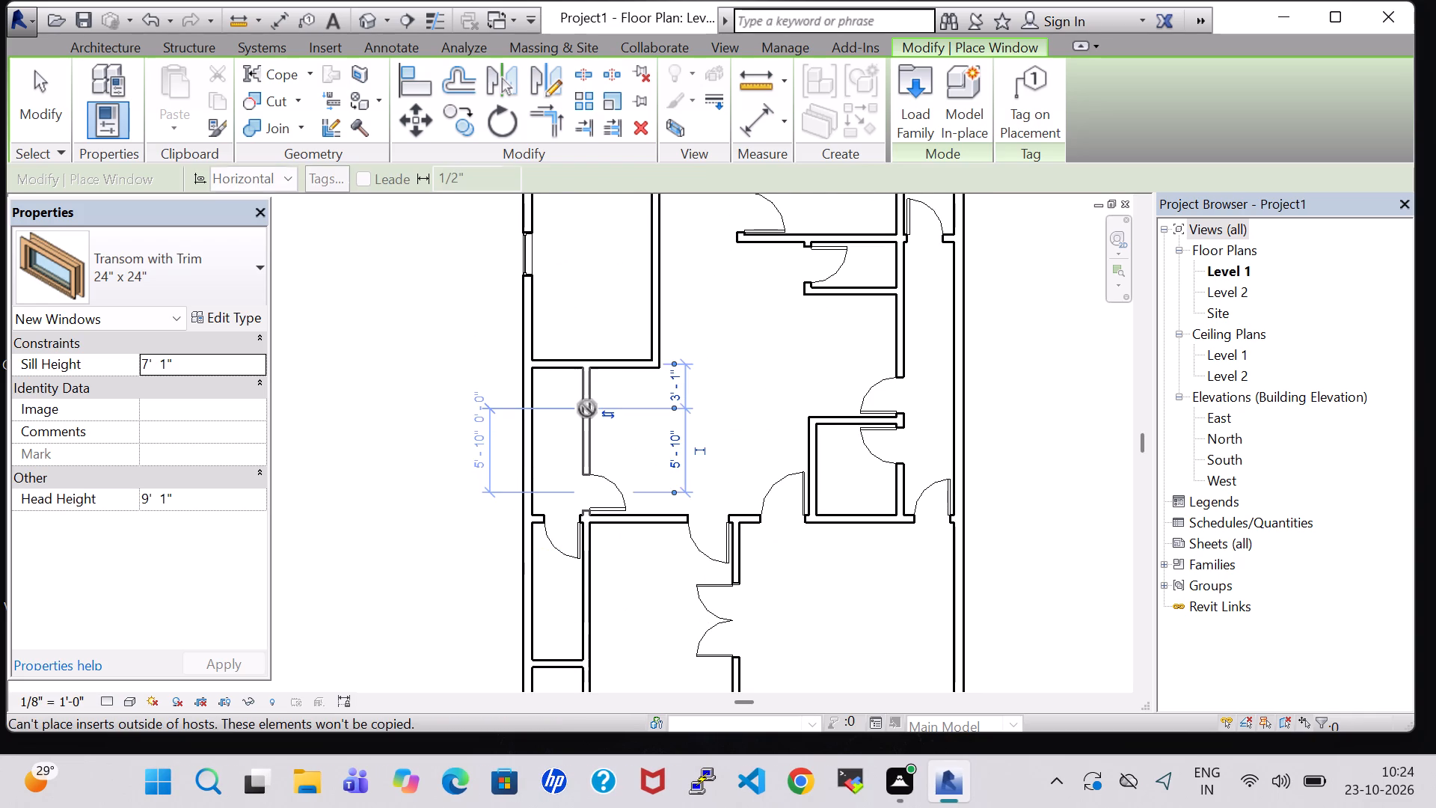
pyautogui.scroll(-2, 586, 408)
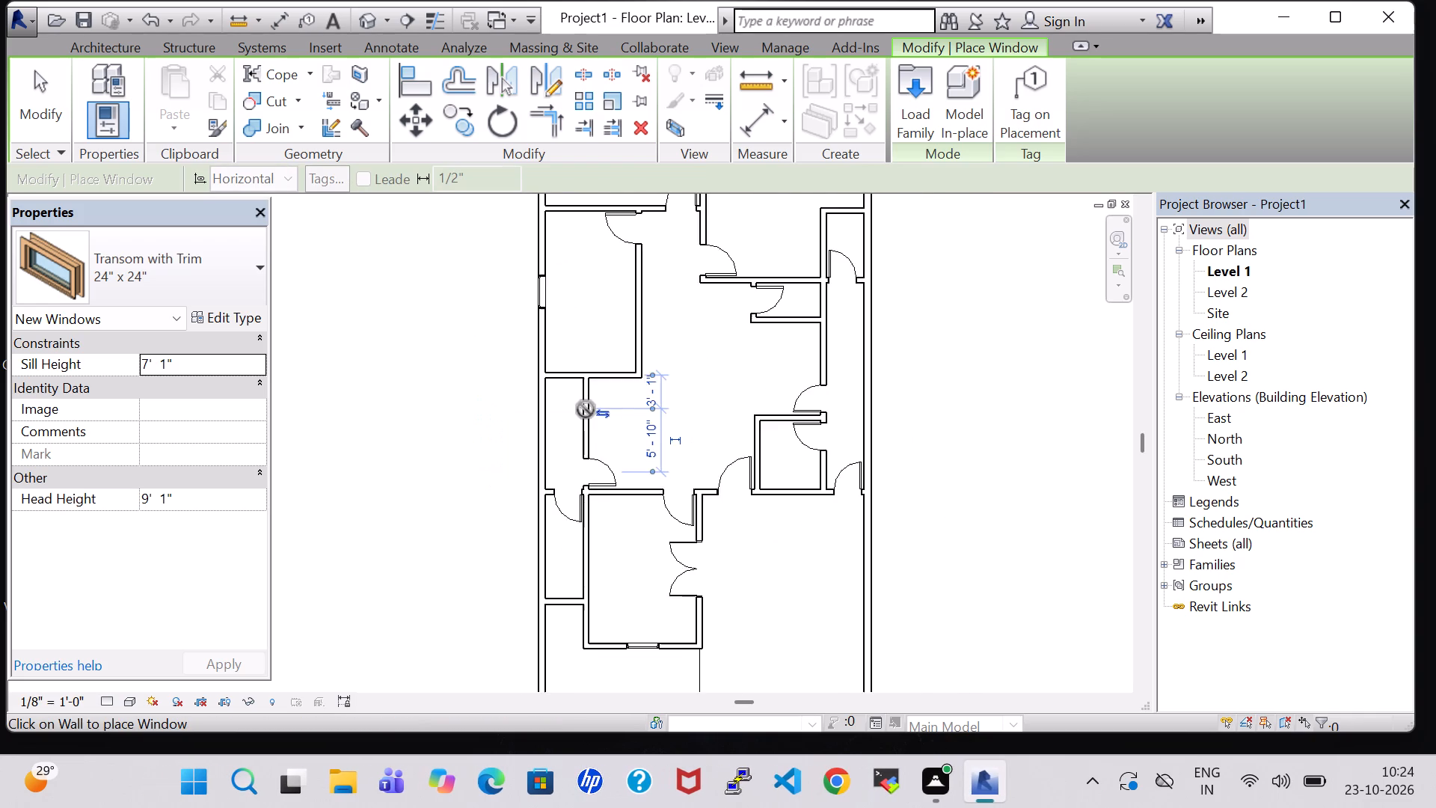
pyautogui.scroll(-1, 586, 409)
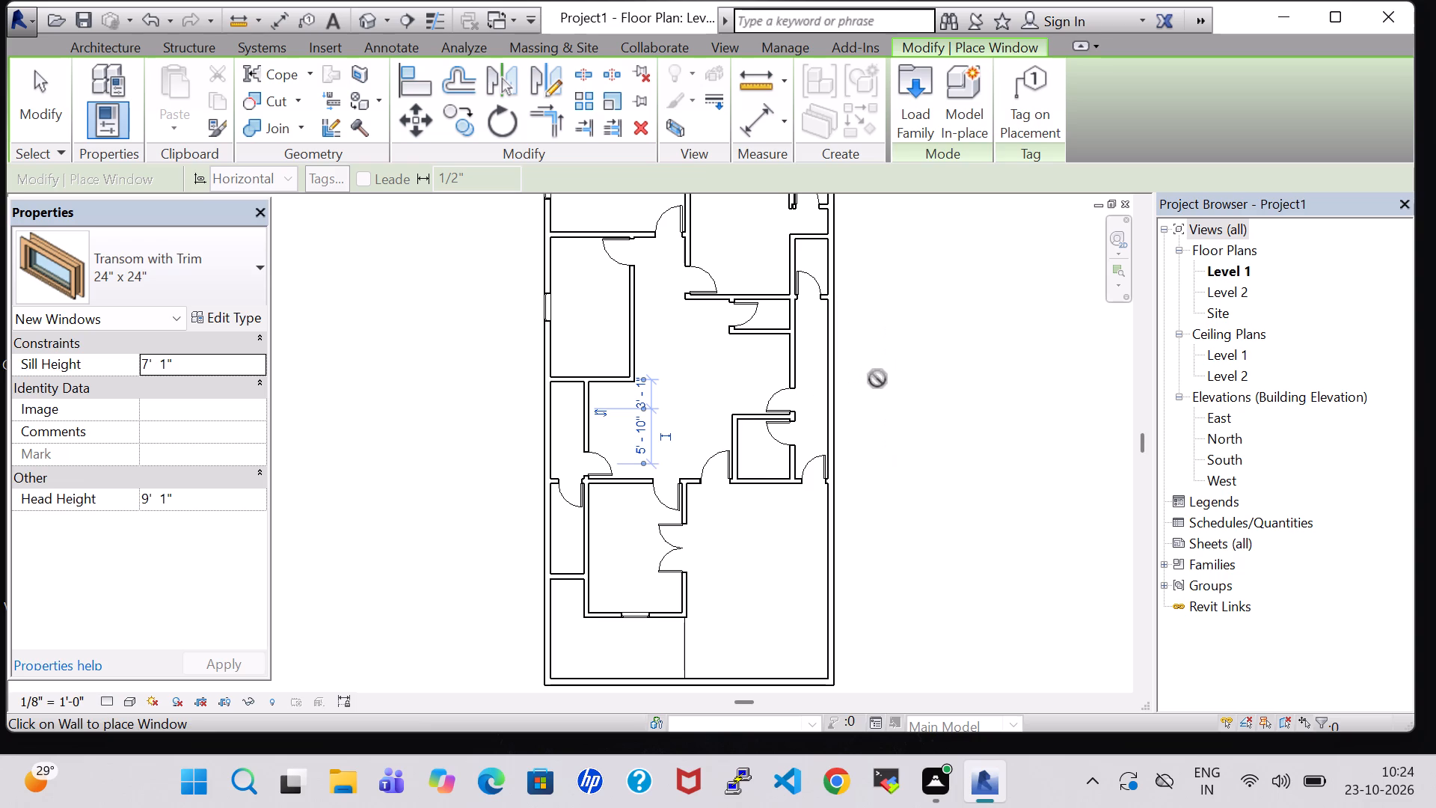
pyautogui.press('Escape')
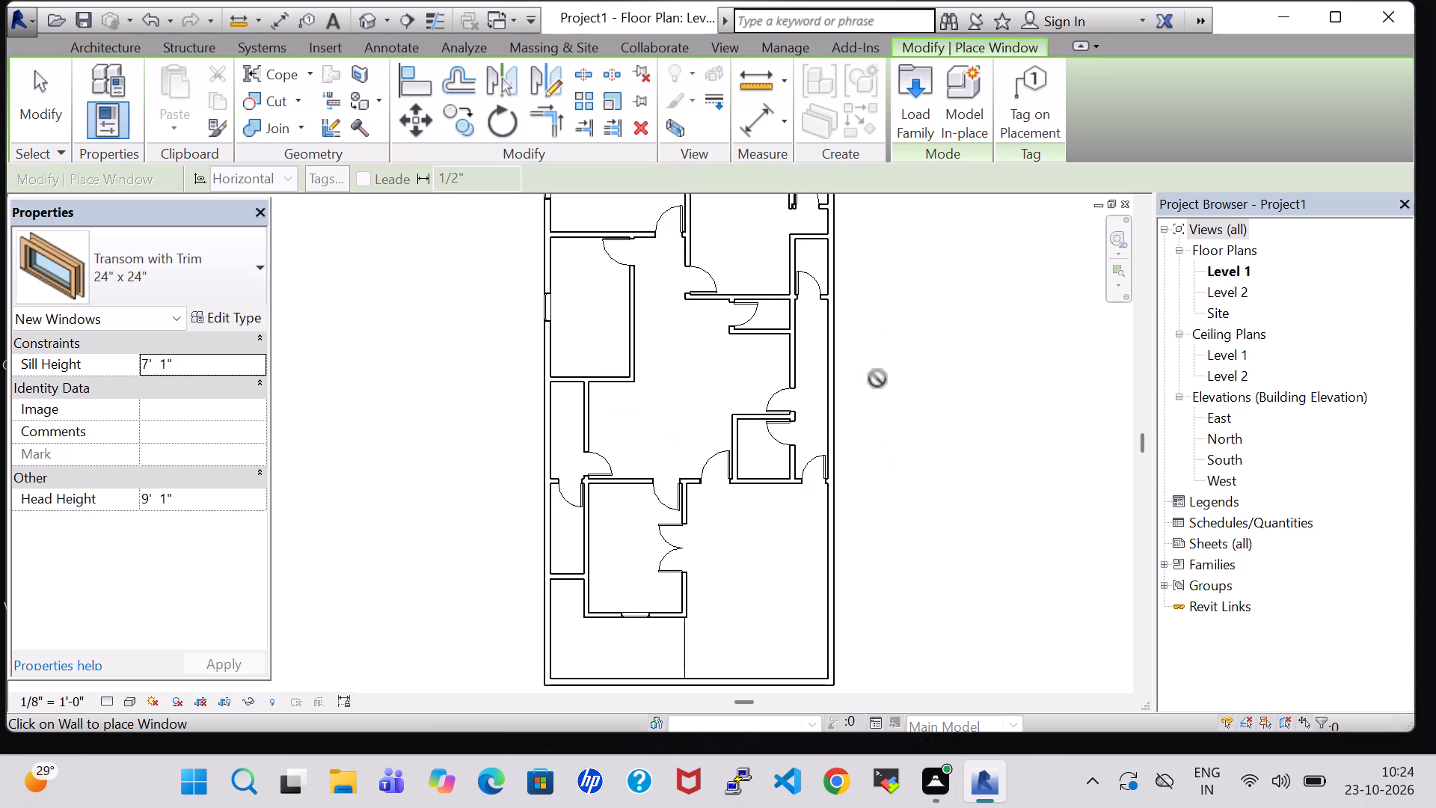
pyautogui.press('Escape')
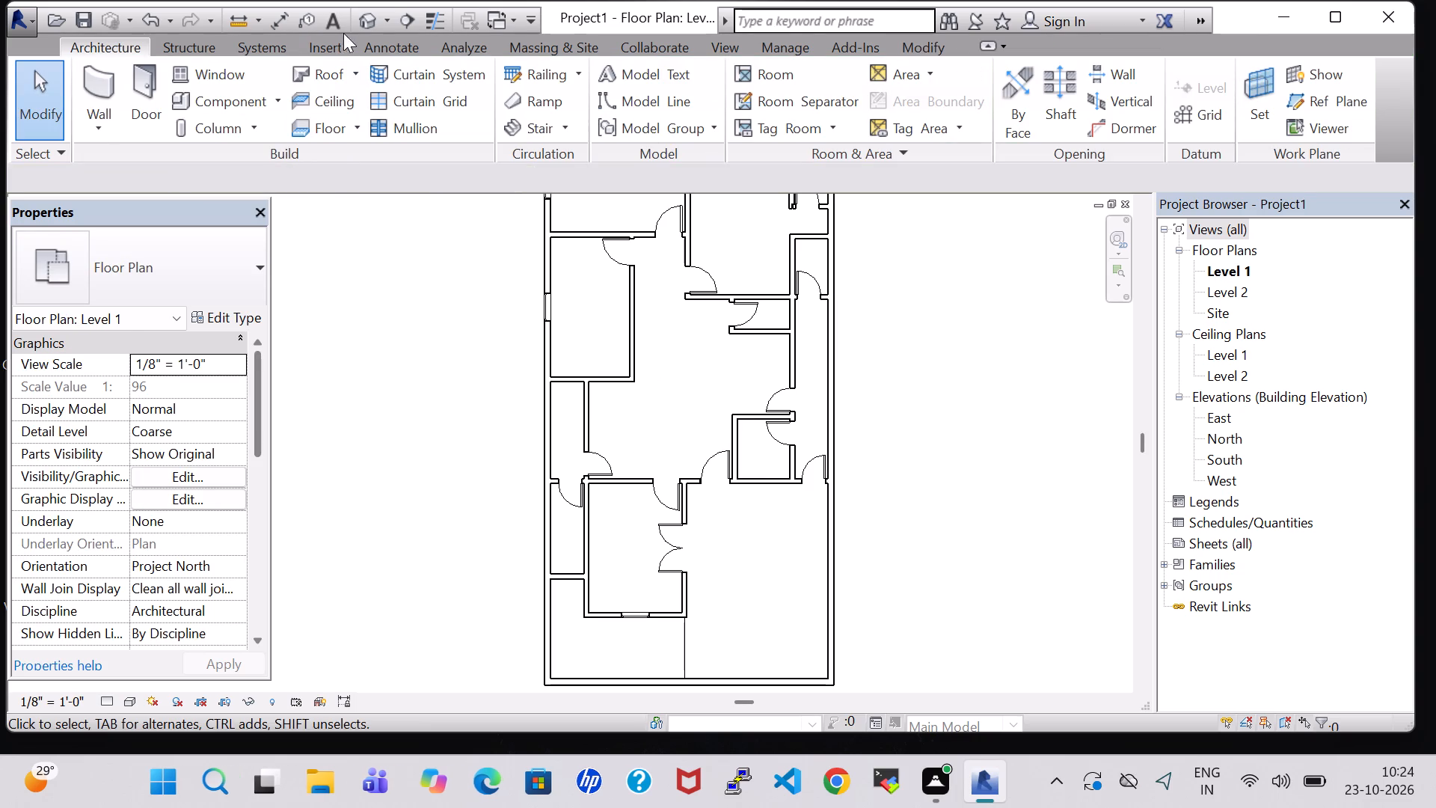
# Open the default 3D view of the house and switch its visual style from line display to coloured surfaces.
pyautogui.click(371, 25)
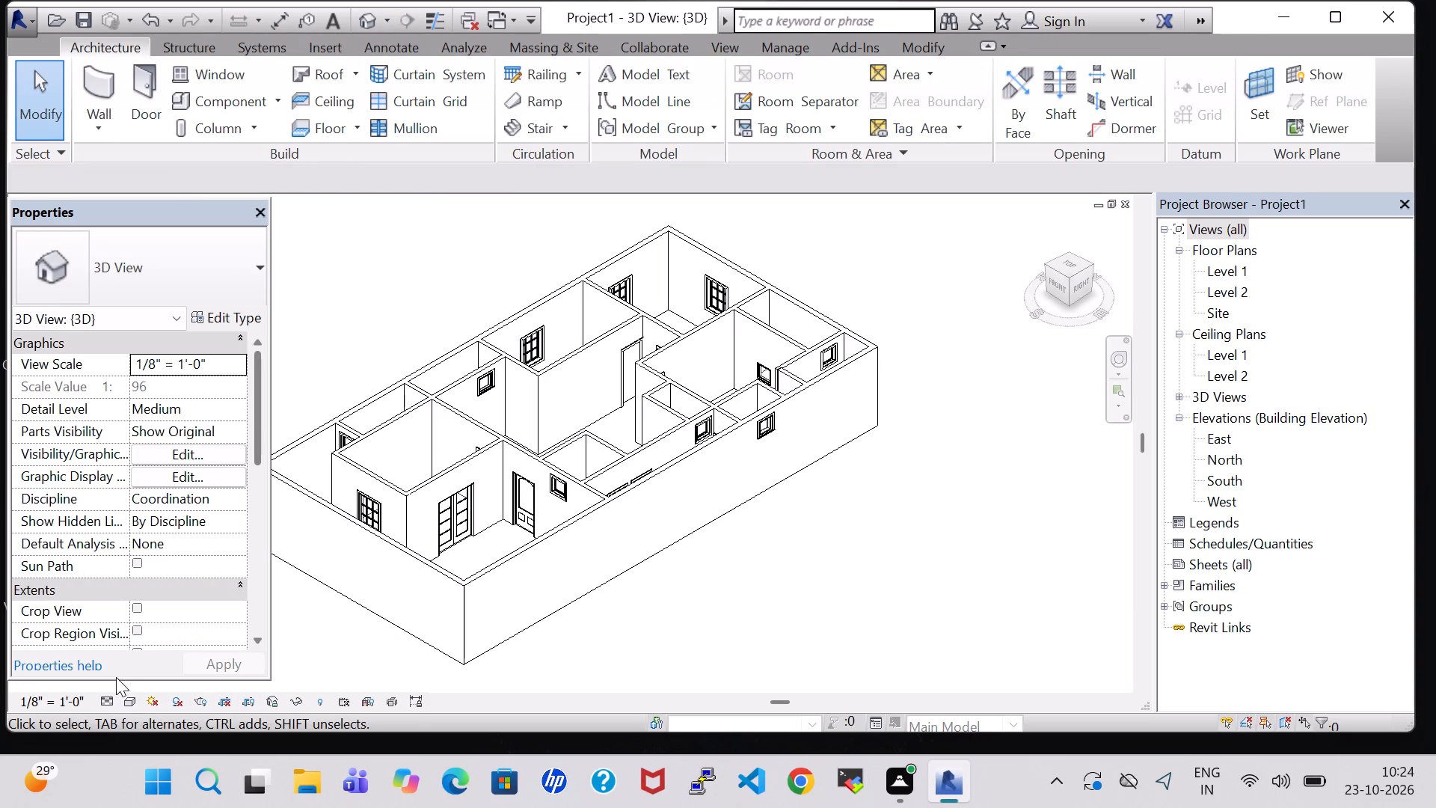
pyautogui.click(103, 706)
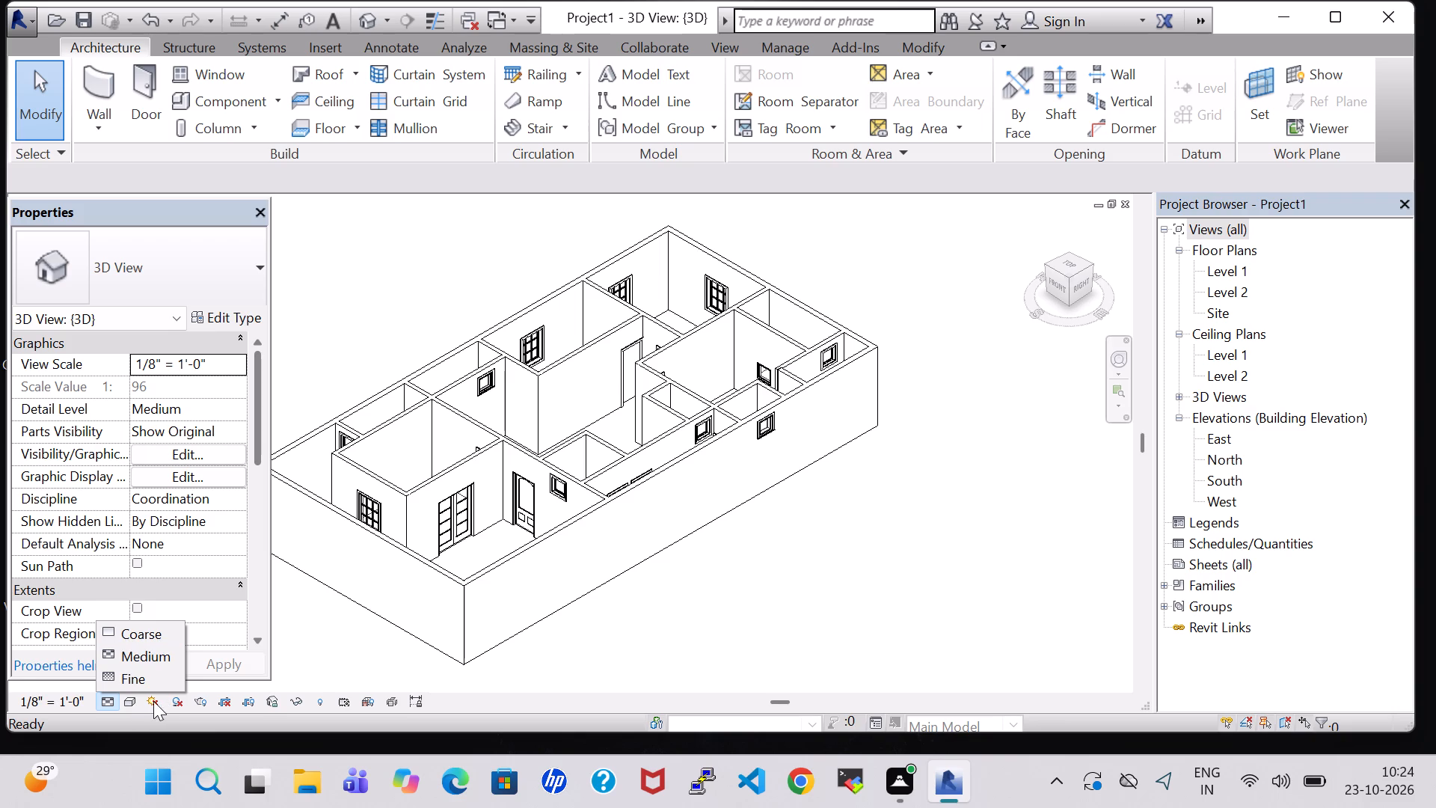
pyautogui.click(134, 703)
pyautogui.click(139, 661)
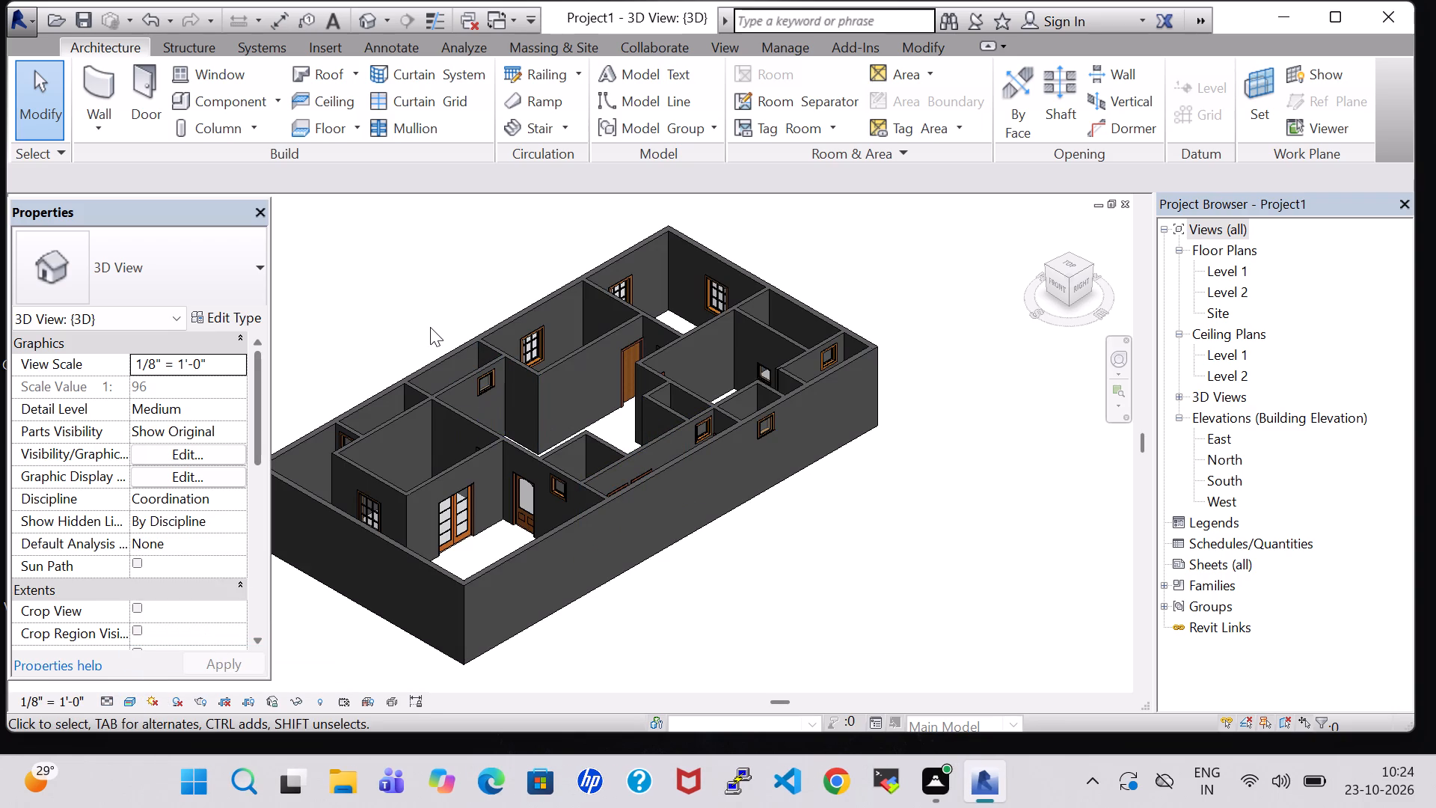
pyautogui.keyDown('shift'); pyautogui.moveTo(430, 327); pyautogui.dragTo(538, 358, button='middle'); pyautogui.keyUp('shift')
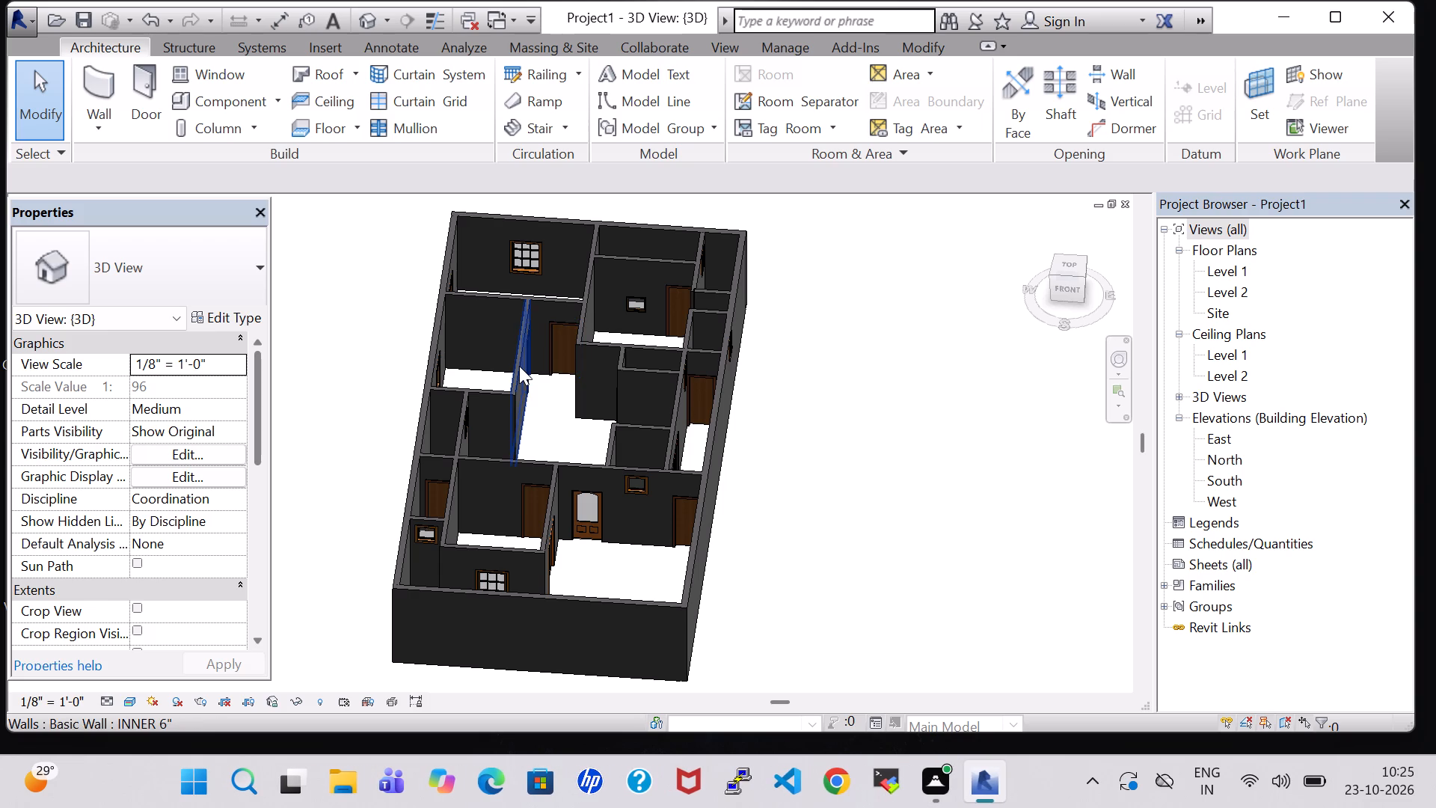
pyautogui.moveTo(861, 505); pyautogui.dragTo(907, 475, button='middle')
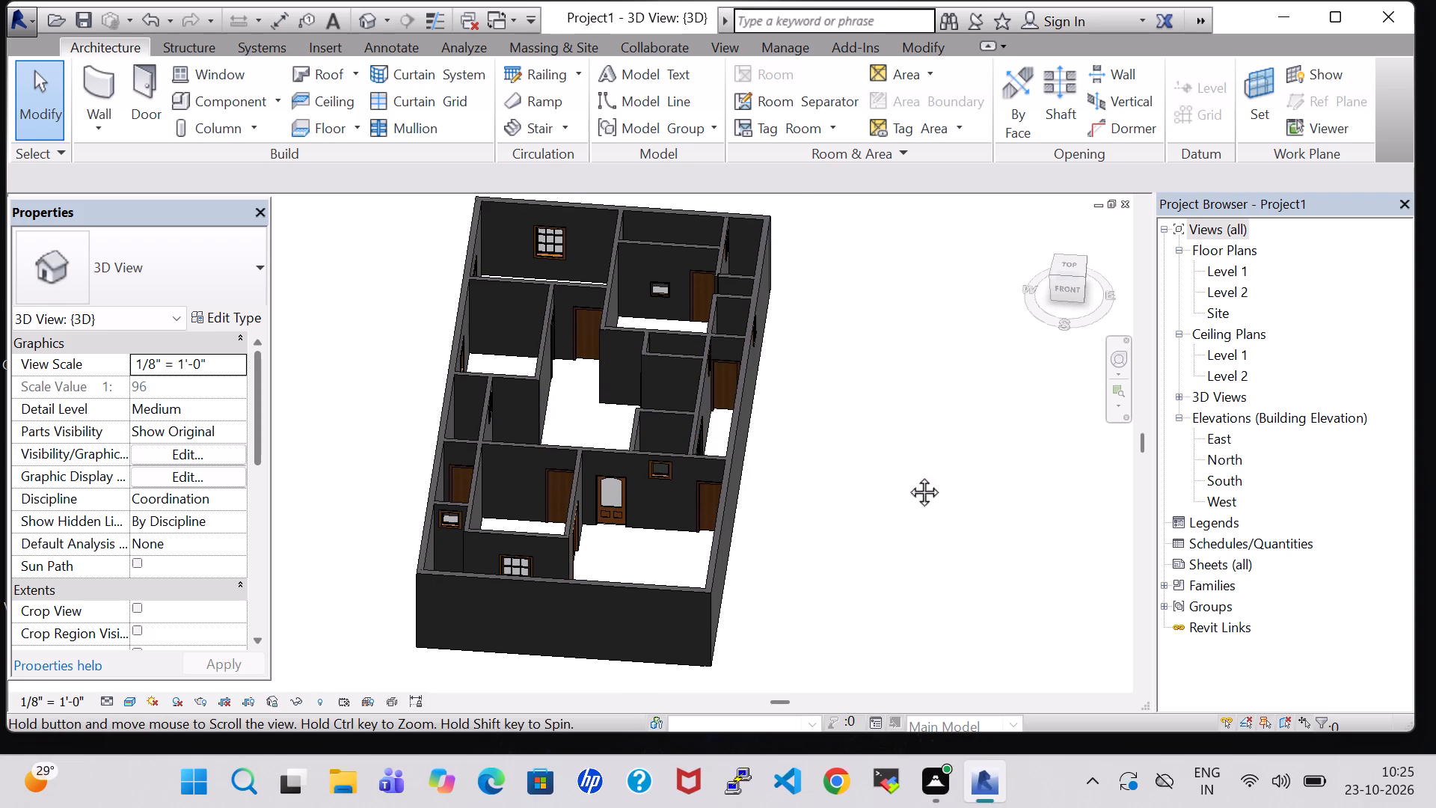
# Inspect the house in 3D from the front and from above, checking the rooms, doors and windows.
pyautogui.moveTo(907, 475); pyautogui.dragTo(916, 465, button='middle')
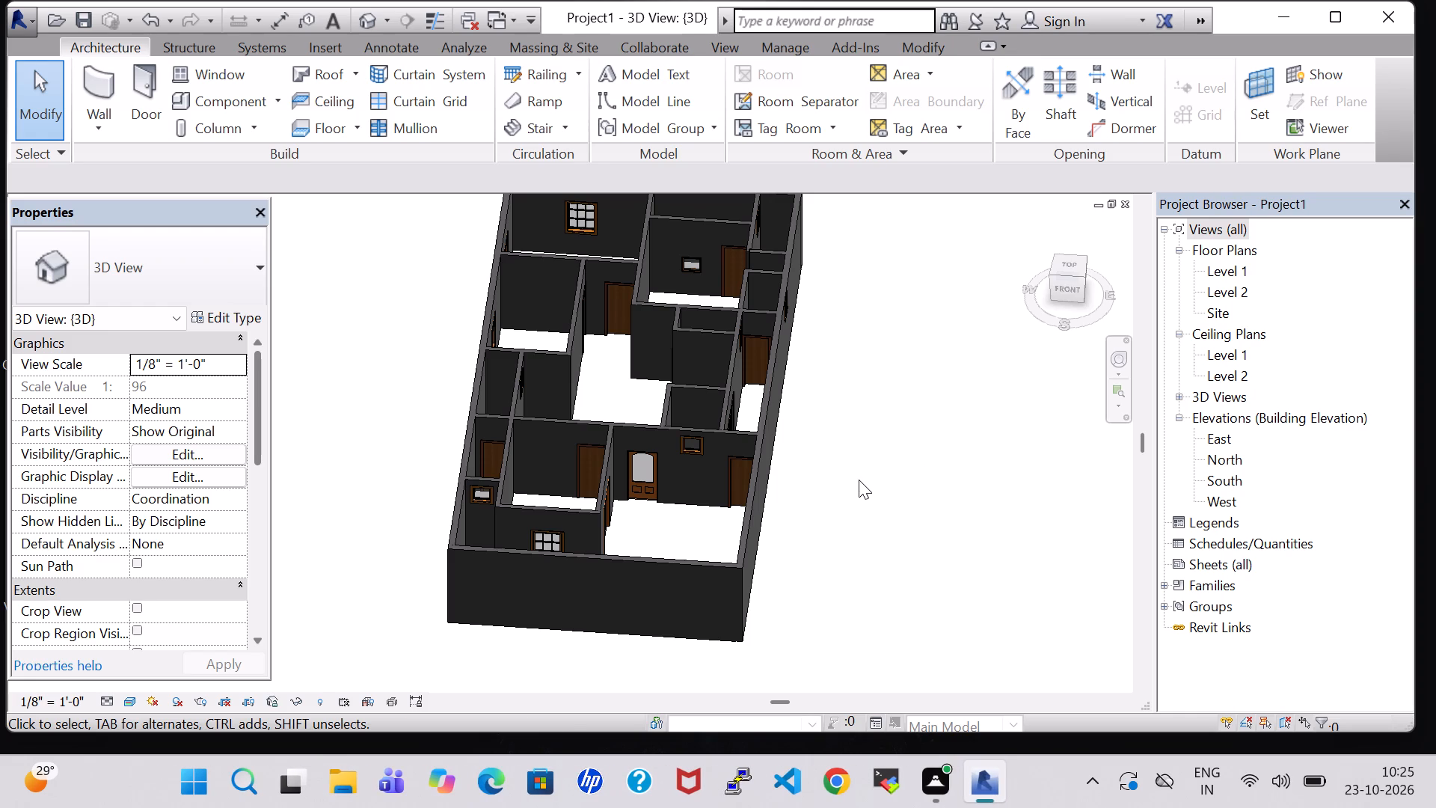
pyautogui.moveTo(859, 480); pyautogui.dragTo(891, 536, button='middle')
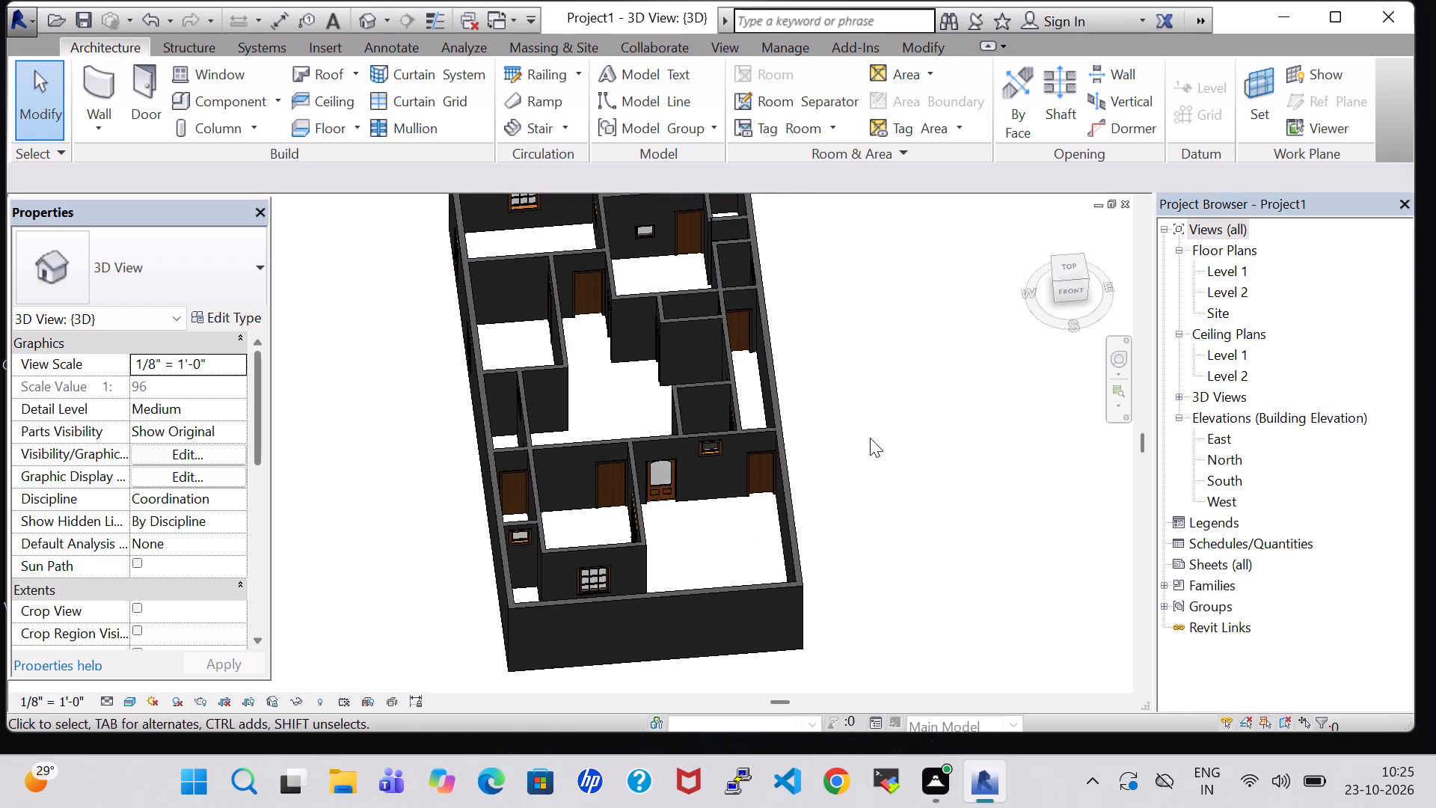
pyautogui.moveTo(870, 438); pyautogui.dragTo(871, 568, button='middle')
pyautogui.moveTo(853, 438); pyautogui.dragTo(856, 483, button='middle')
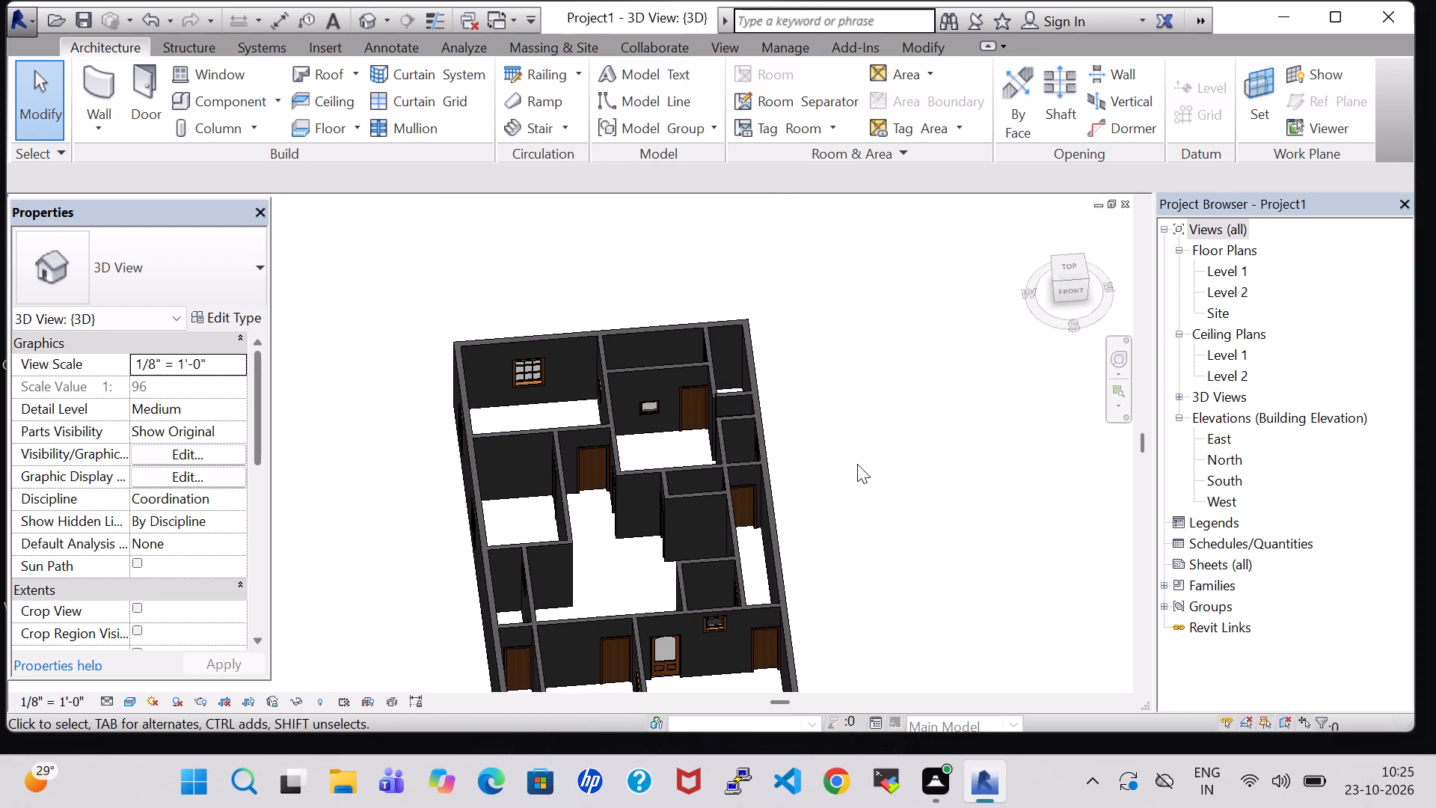
pyautogui.keyDown('shift'); pyautogui.moveTo(871, 473); pyautogui.dragTo(874, 504, button='middle'); pyautogui.keyUp('shift')
pyautogui.moveTo(874, 506); pyautogui.dragTo(859, 431, button='middle')
pyautogui.keyDown('shift'); pyautogui.moveTo(869, 415); pyautogui.dragTo(850, 417, button='middle'); pyautogui.keyUp('shift')
pyautogui.moveTo(850, 423); pyautogui.dragTo(857, 411, button='middle')
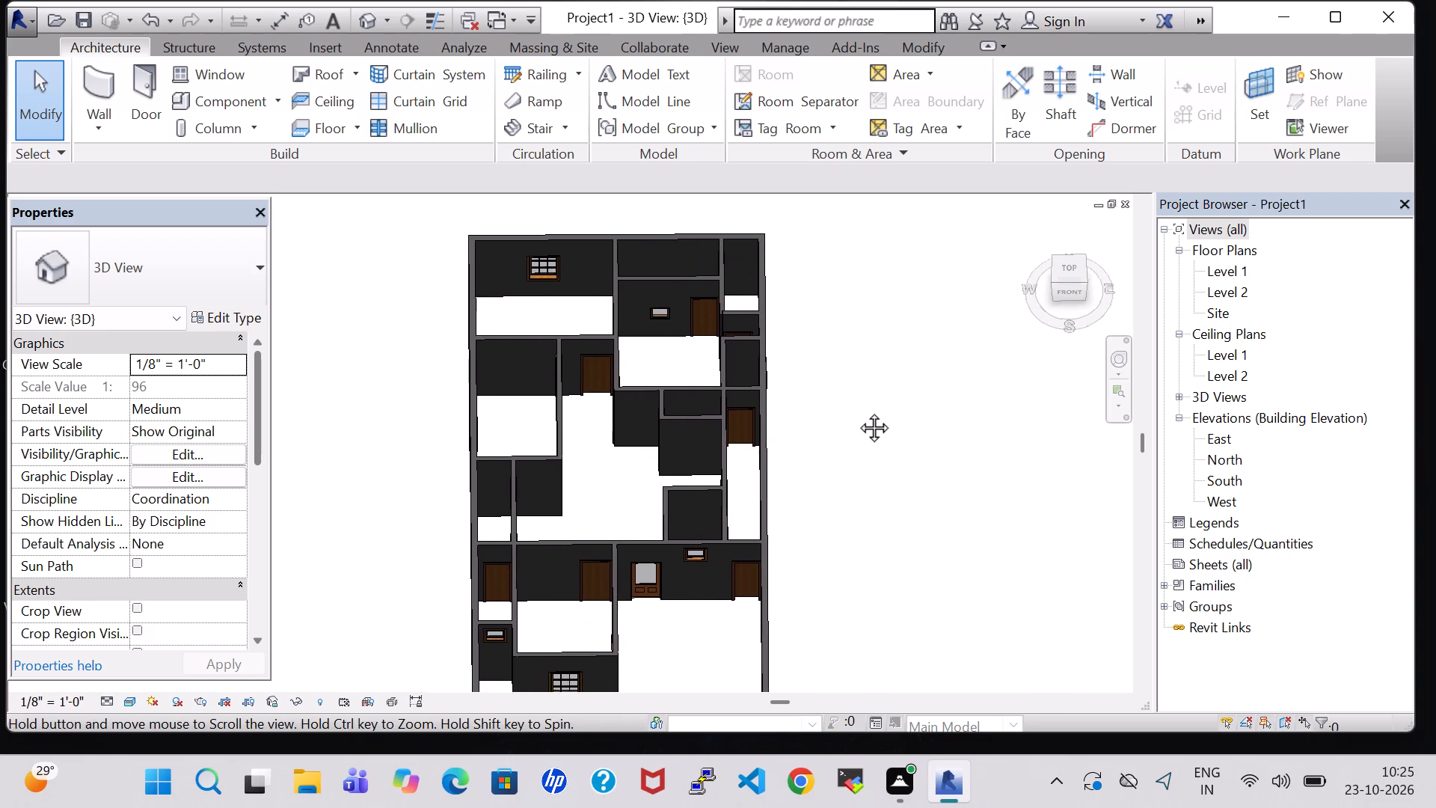
pyautogui.moveTo(857, 411); pyautogui.dragTo(877, 388, button='middle')
pyautogui.scroll(-1, 877, 387)
pyautogui.moveTo(877, 388); pyautogui.dragTo(877, 378, button='middle')
pyautogui.scroll(2, 877, 378)
pyautogui.moveTo(877, 378); pyautogui.dragTo(933, 292, button='middle')
pyautogui.scroll(-1, 923, 304)
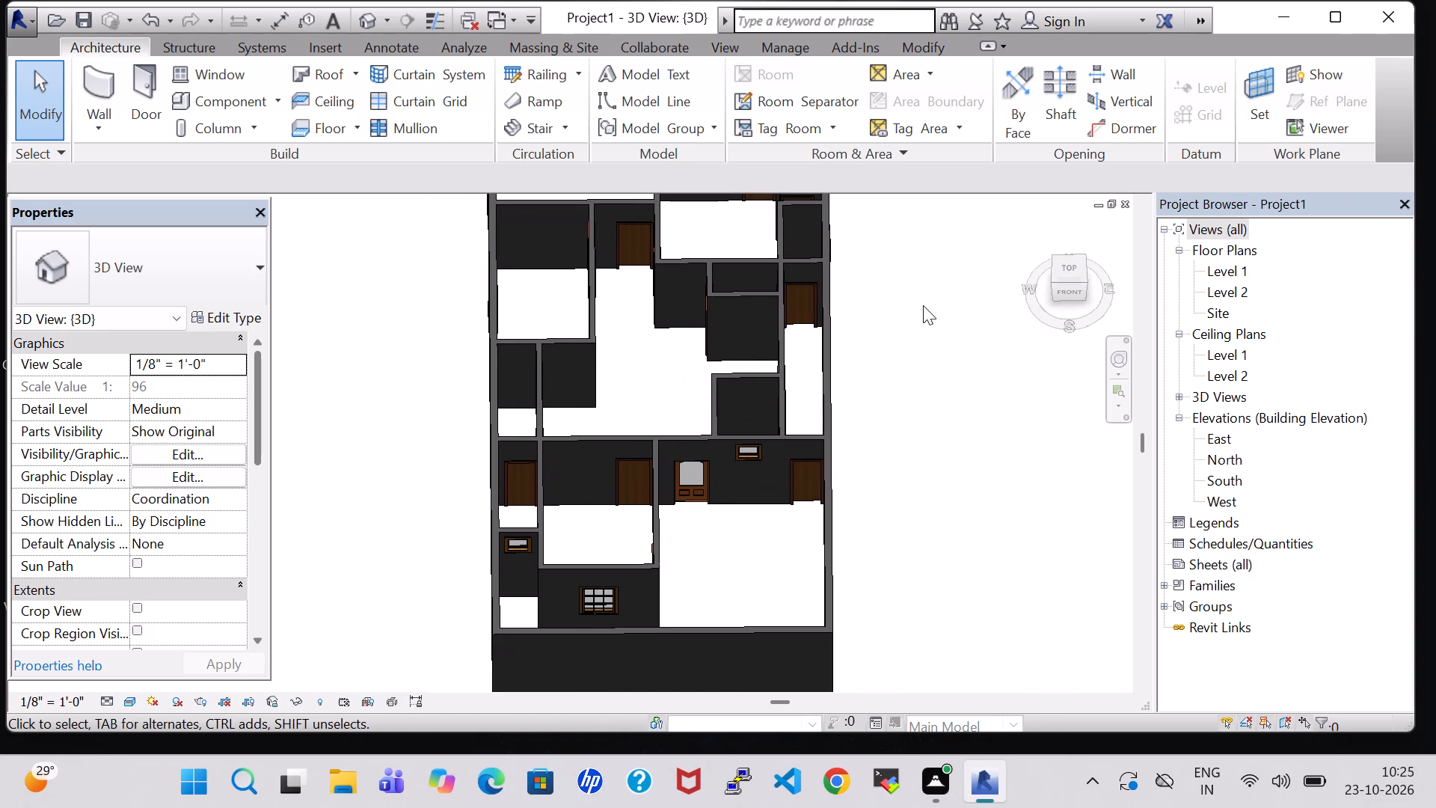
pyautogui.moveTo(923, 305); pyautogui.dragTo(930, 382, button='middle')
pyautogui.scroll(-2, 930, 382)
pyautogui.moveTo(930, 382); pyautogui.dragTo(889, 376, button='middle')
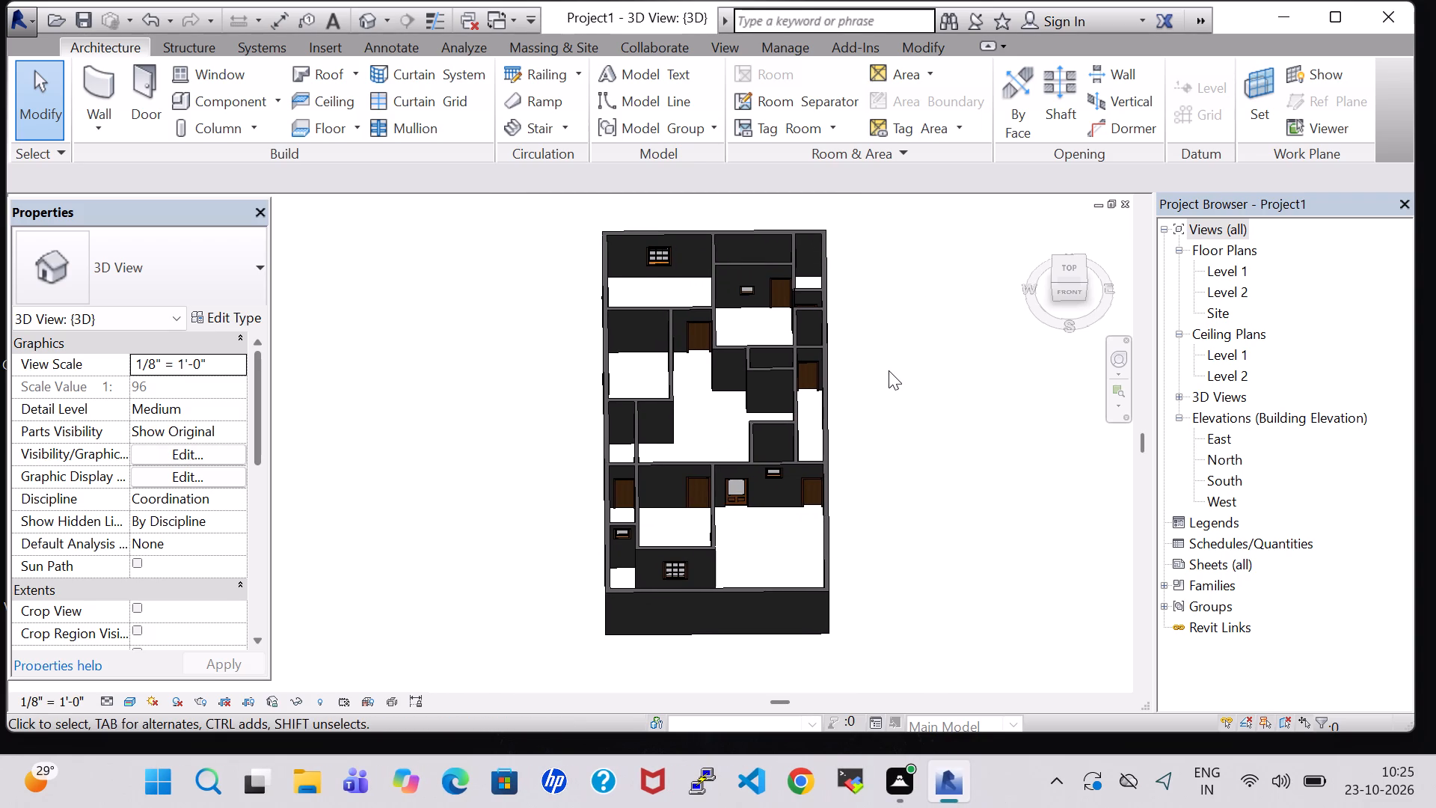
# Return to the Level 1 floor plan and examine the overall room, door and window layout.
pyautogui.doubleClick(1231, 274)
pyautogui.scroll(-3, 922, 331)
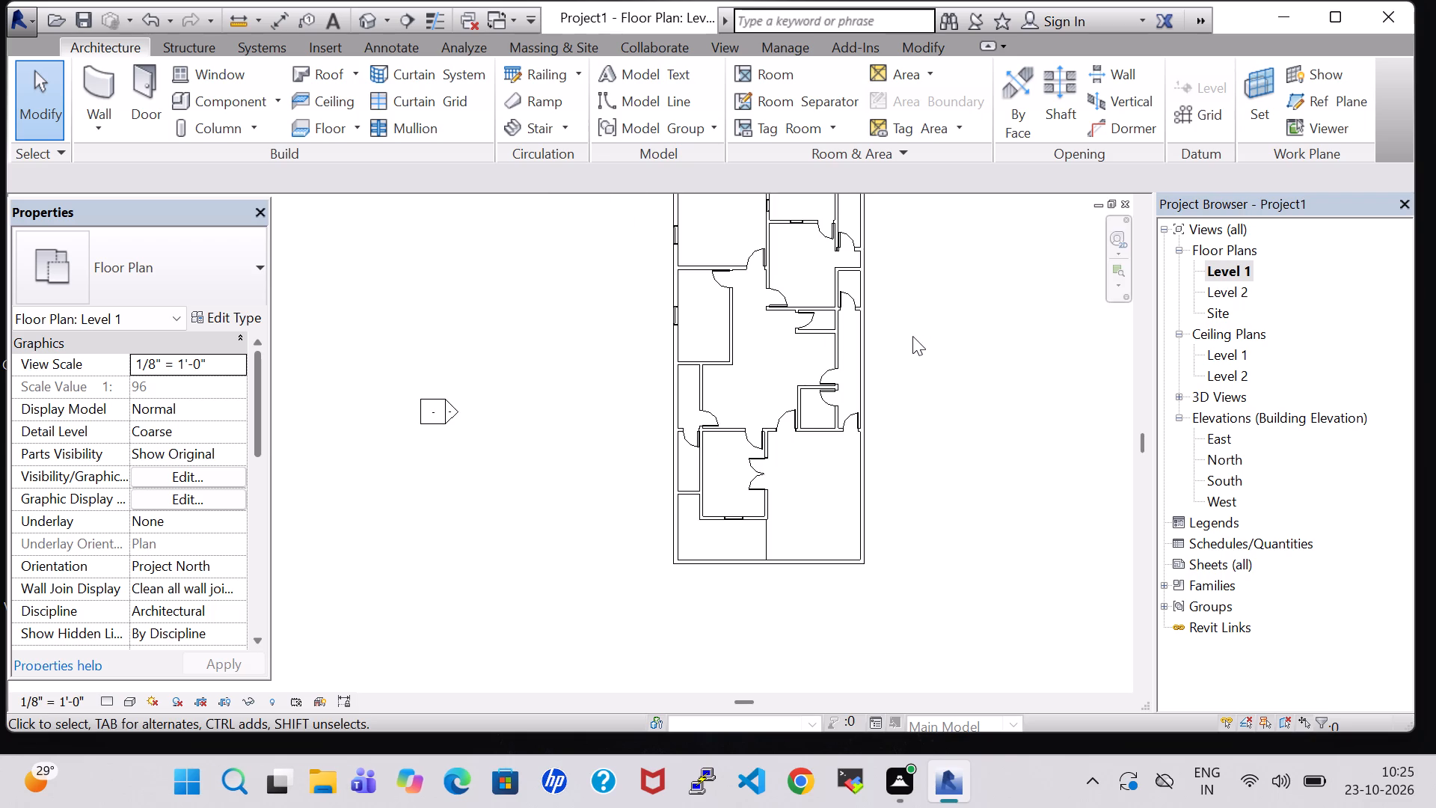
pyautogui.moveTo(912, 336); pyautogui.dragTo(884, 362, button='middle')
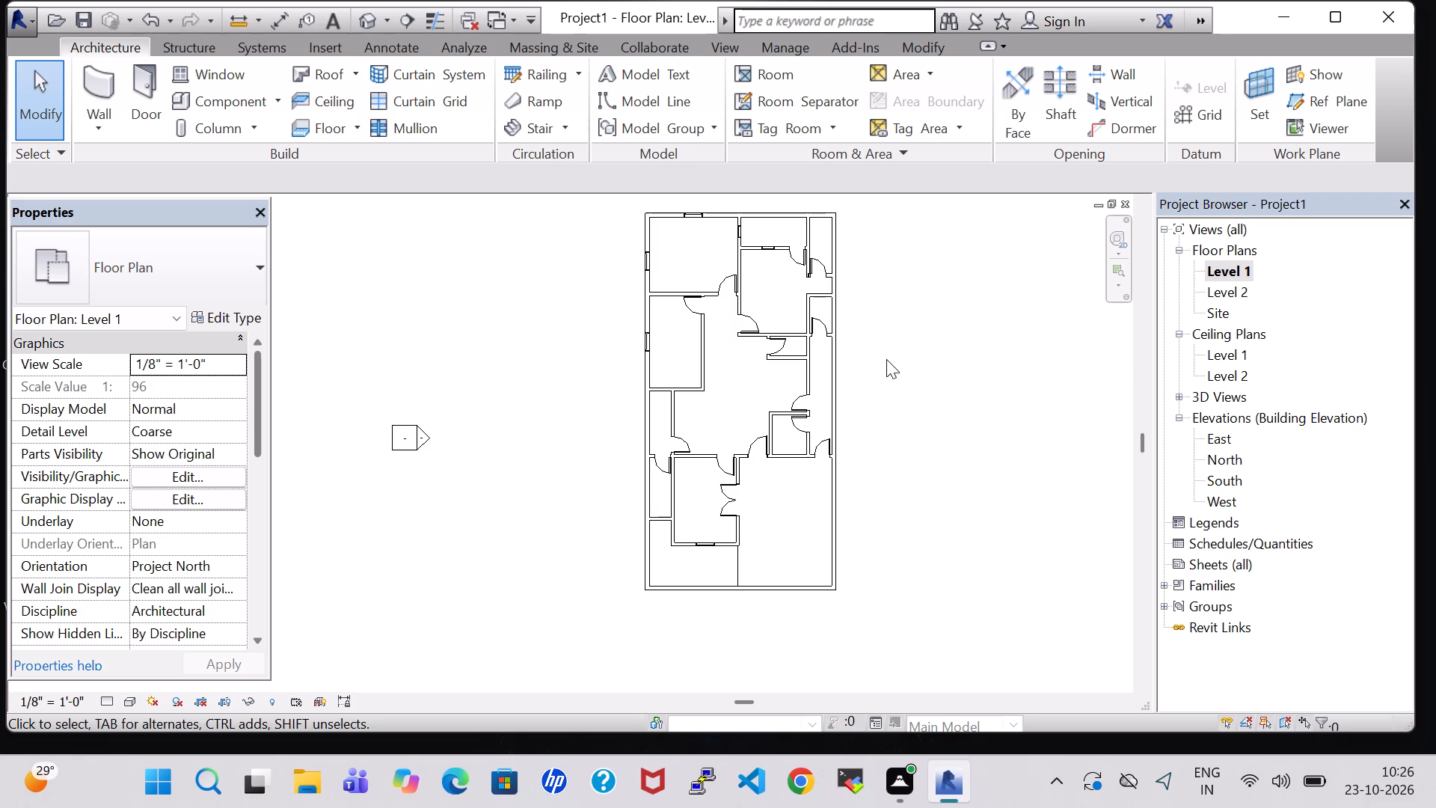
pyautogui.scroll(4, 886, 359)
pyautogui.moveTo(883, 341); pyautogui.dragTo(922, 467, button='middle')
pyautogui.scroll(-1, 922, 467)
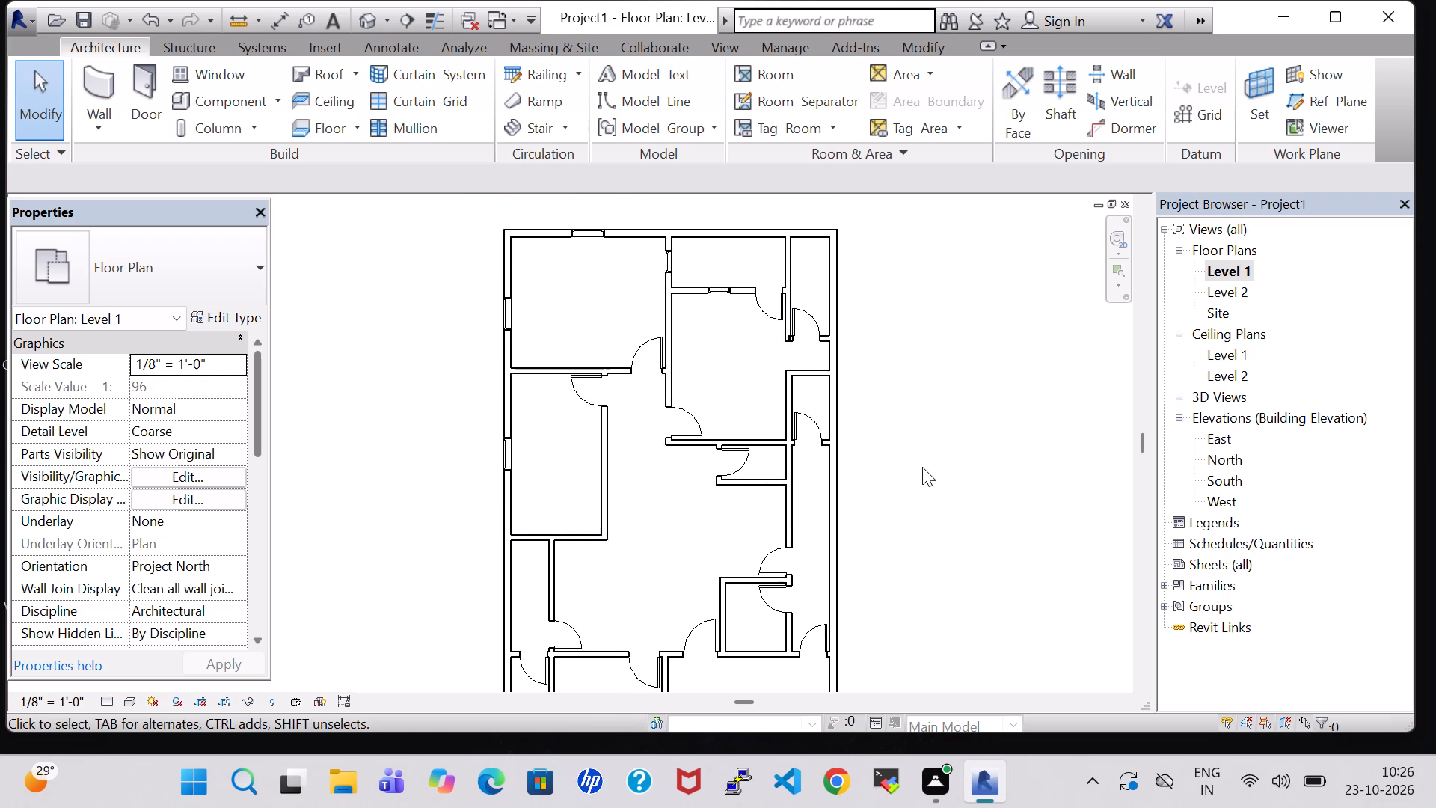
pyautogui.scroll(-2, 922, 467)
pyautogui.moveTo(927, 468); pyautogui.dragTo(897, 382, button='middle')
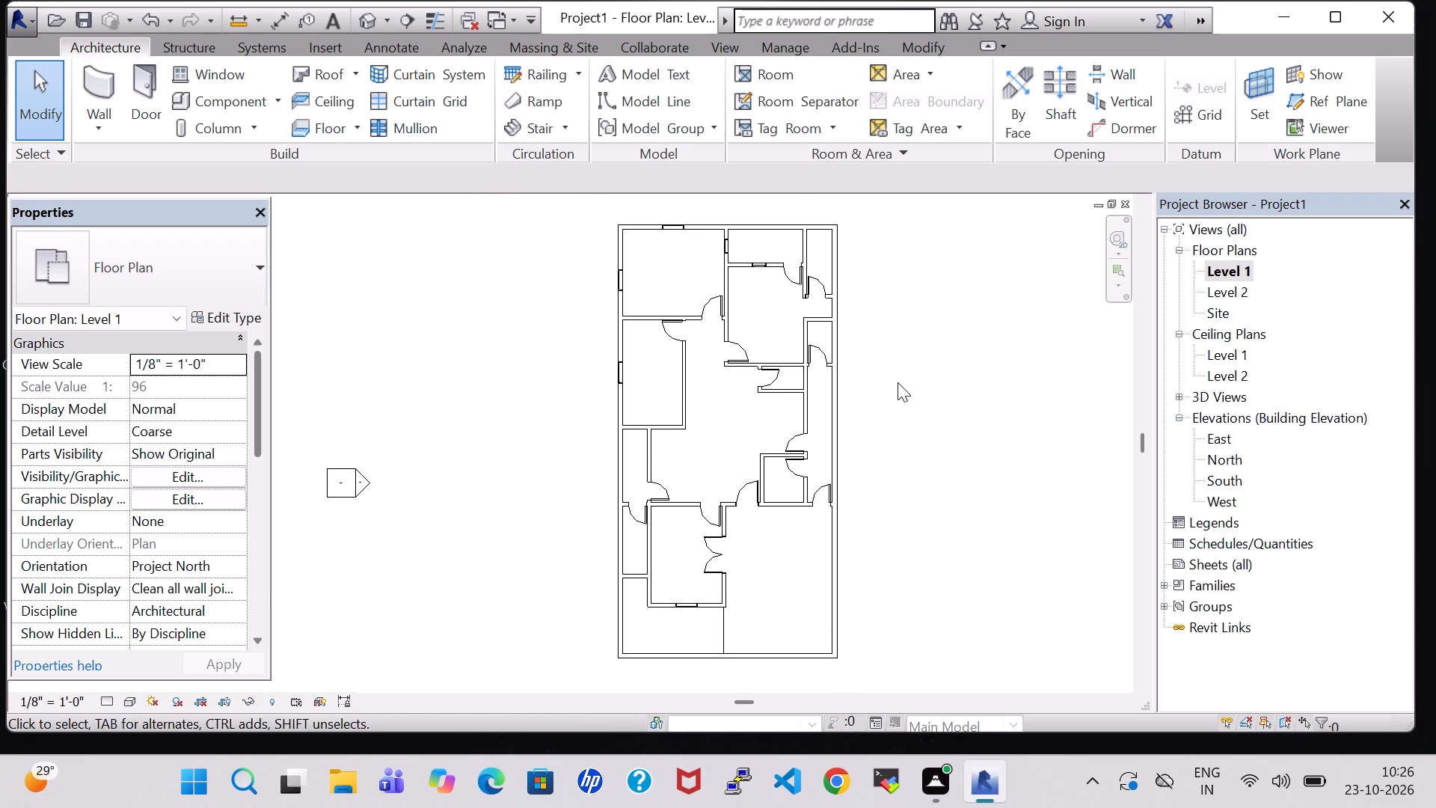
pyautogui.moveTo(897, 382); pyautogui.dragTo(886, 373, button='middle')
pyautogui.scroll(1, 886, 370)
pyautogui.middleClick(886, 370)
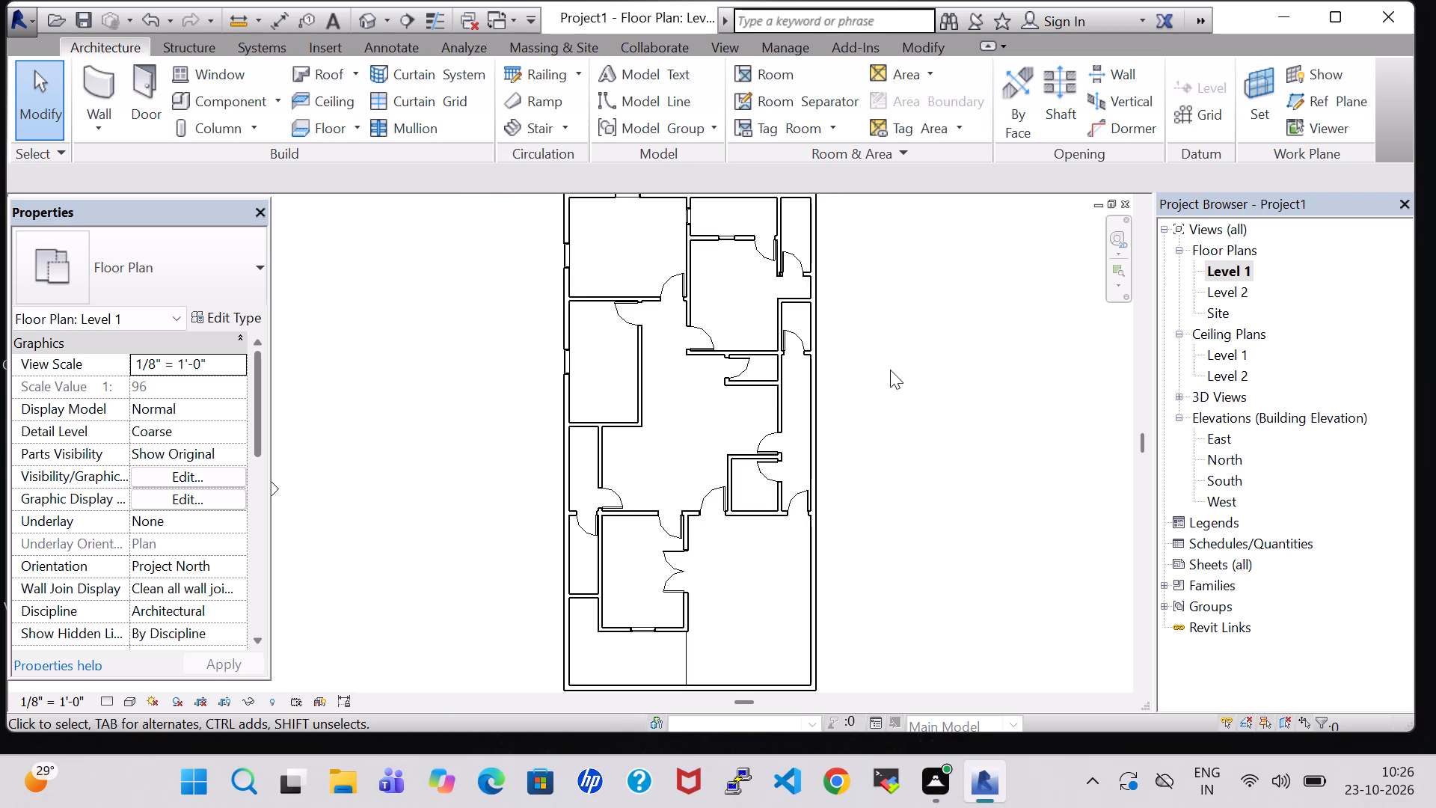
pyautogui.moveTo(890, 370); pyautogui.dragTo(900, 400, button='middle')
pyautogui.scroll(-2, 900, 400)
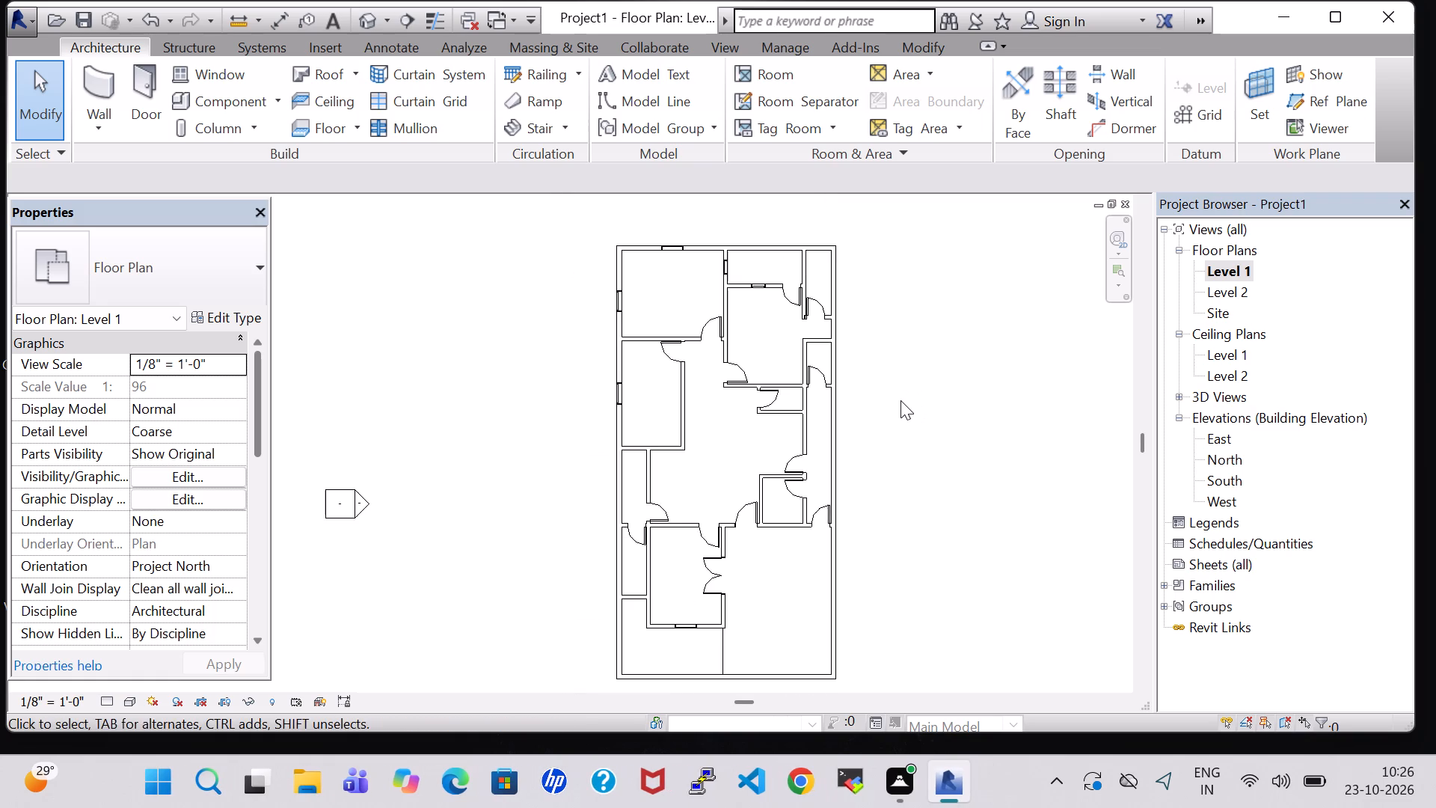
pyautogui.moveTo(900, 400); pyautogui.dragTo(866, 370, button='middle')
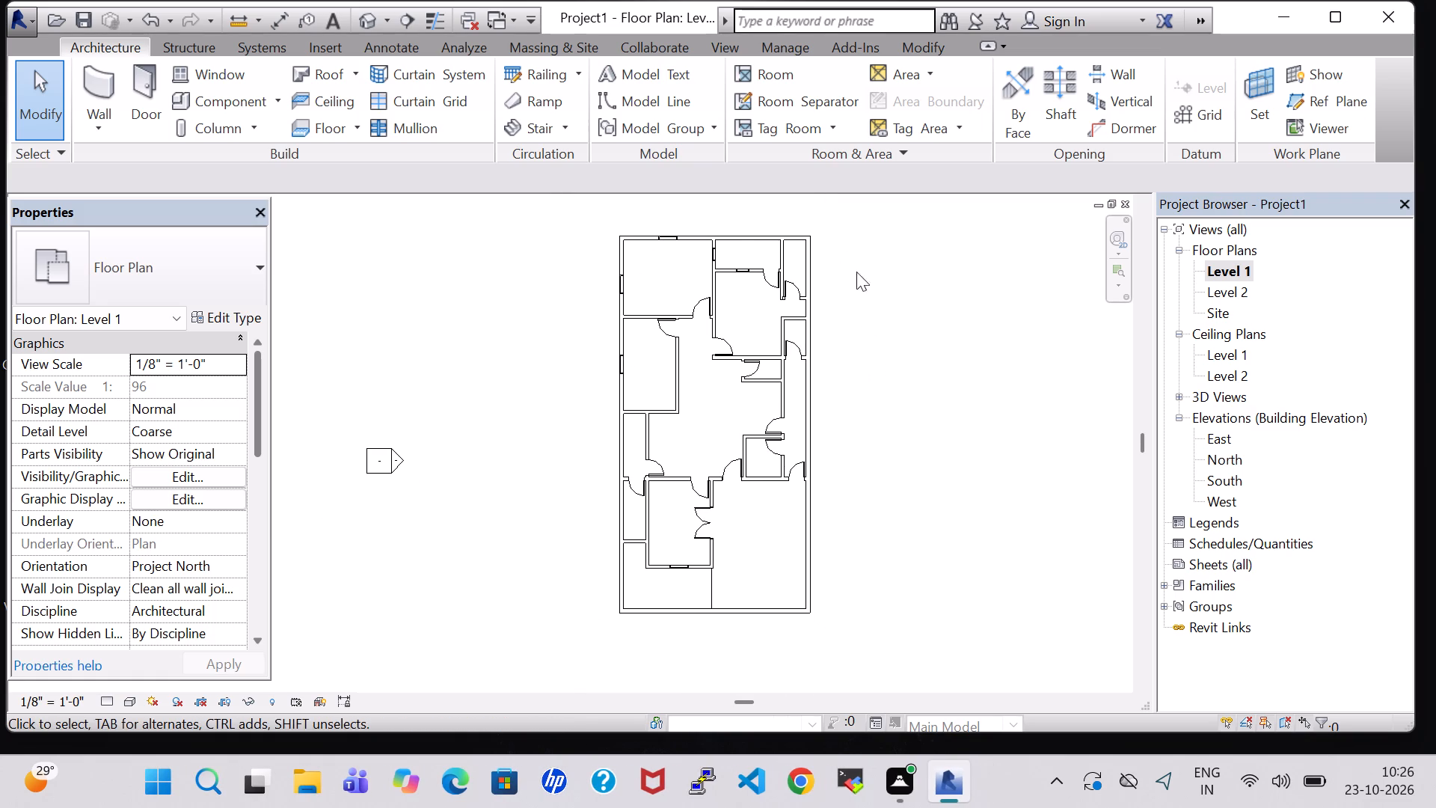
pyautogui.scroll(3, 666, 260)
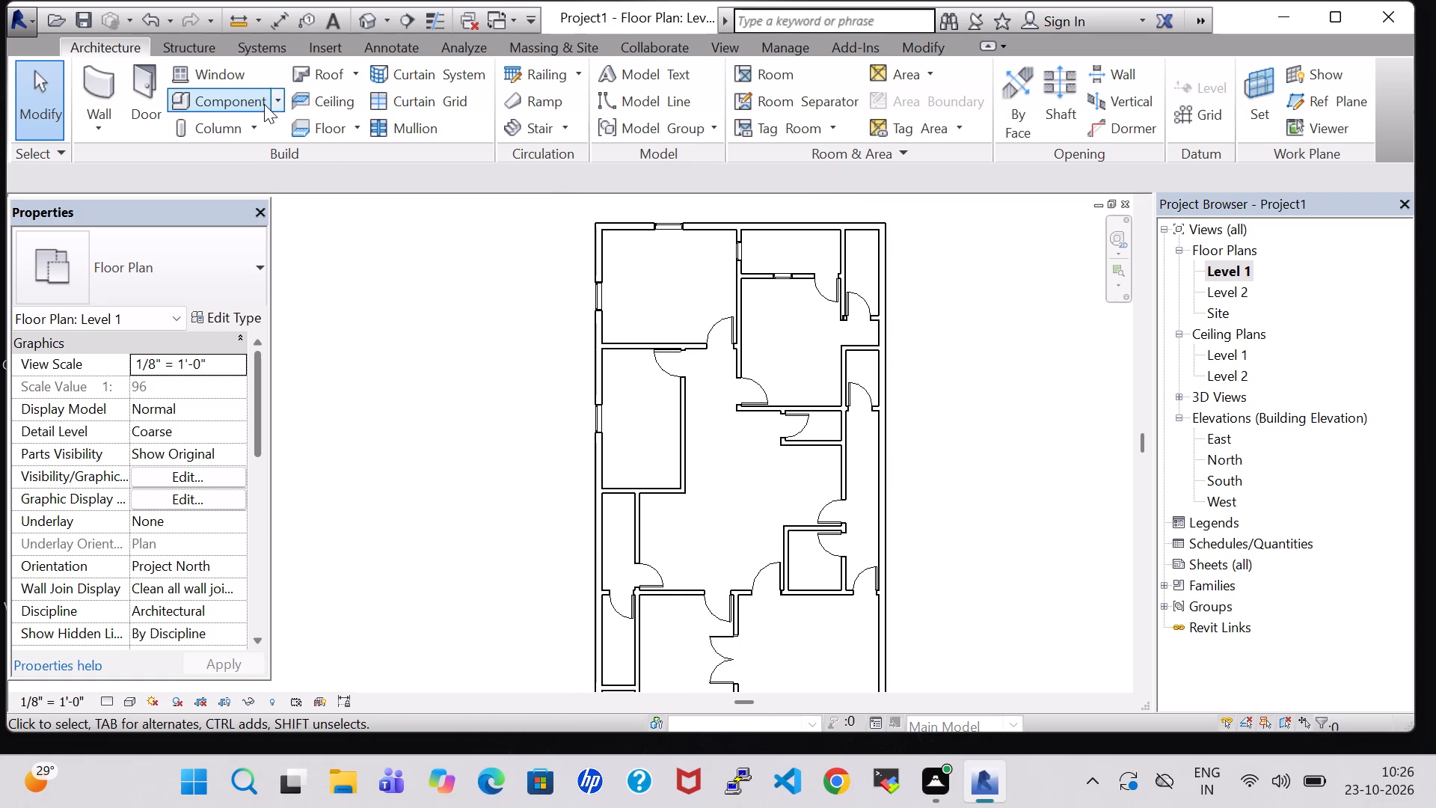
# Load the Bed-Box family from the Furniture Beds library and place a Double 53" x 74" bed by the upper-left bedroom's left-wall window, headboard towards it.
pyautogui.click(240, 104)
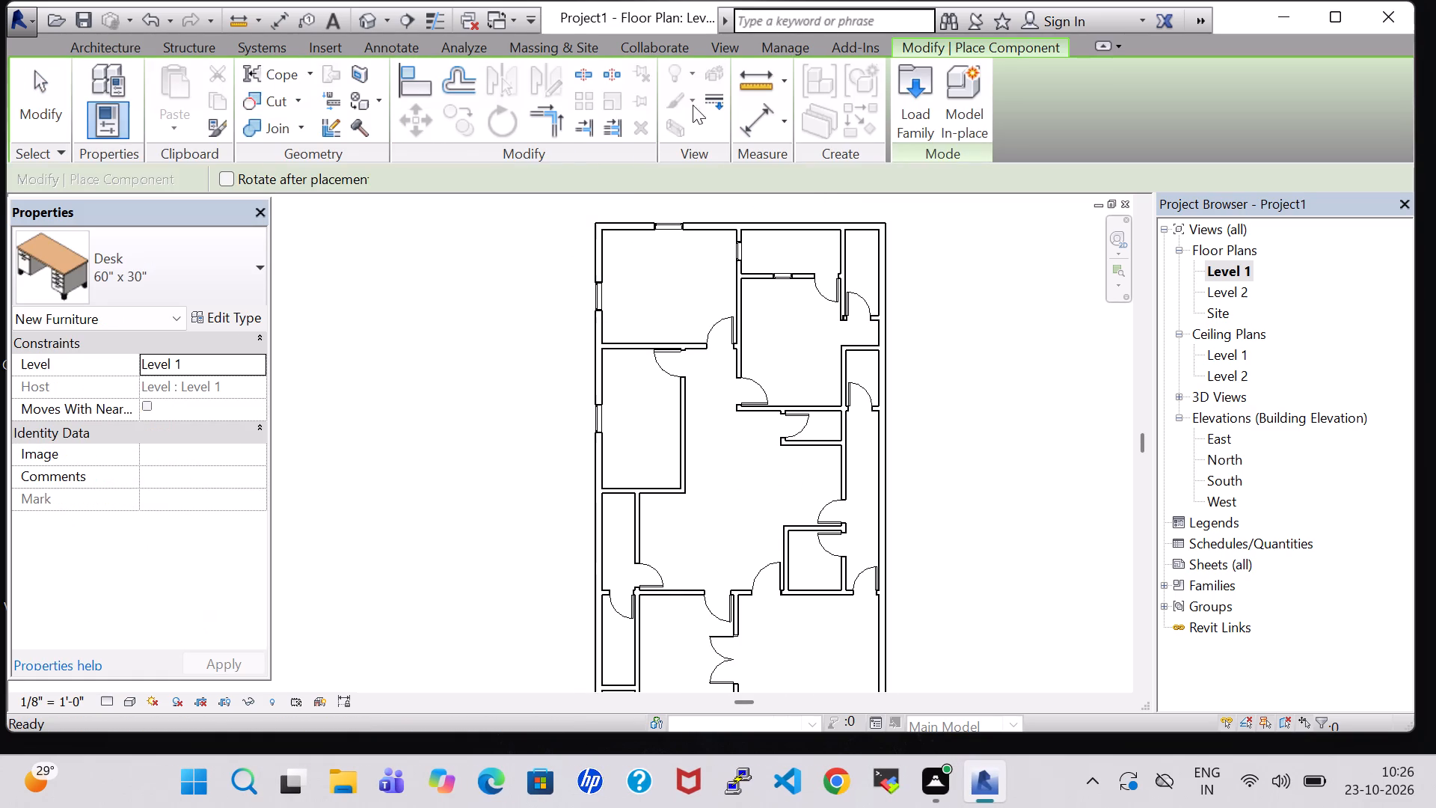
pyautogui.click(915, 108)
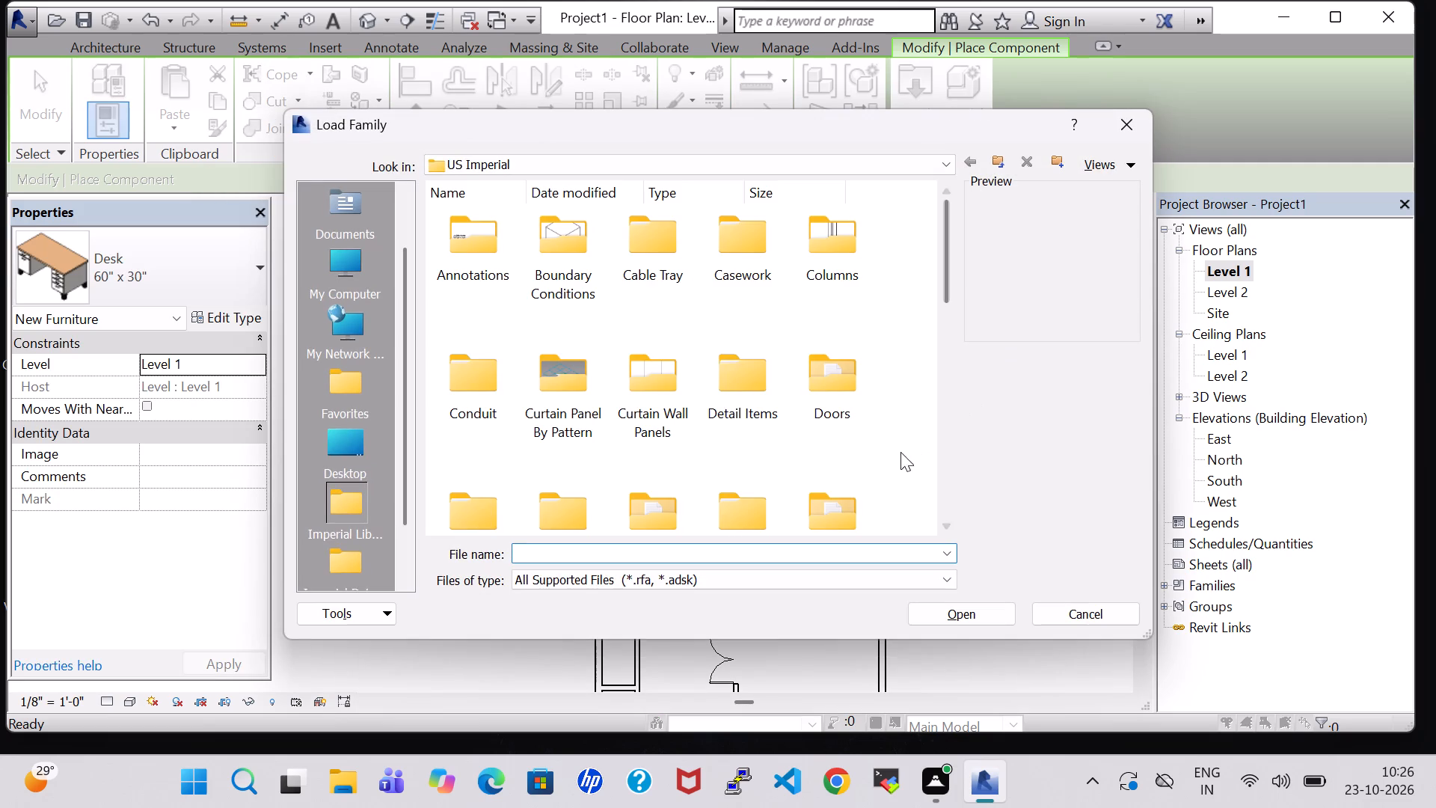
pyautogui.doubleClick(822, 495)
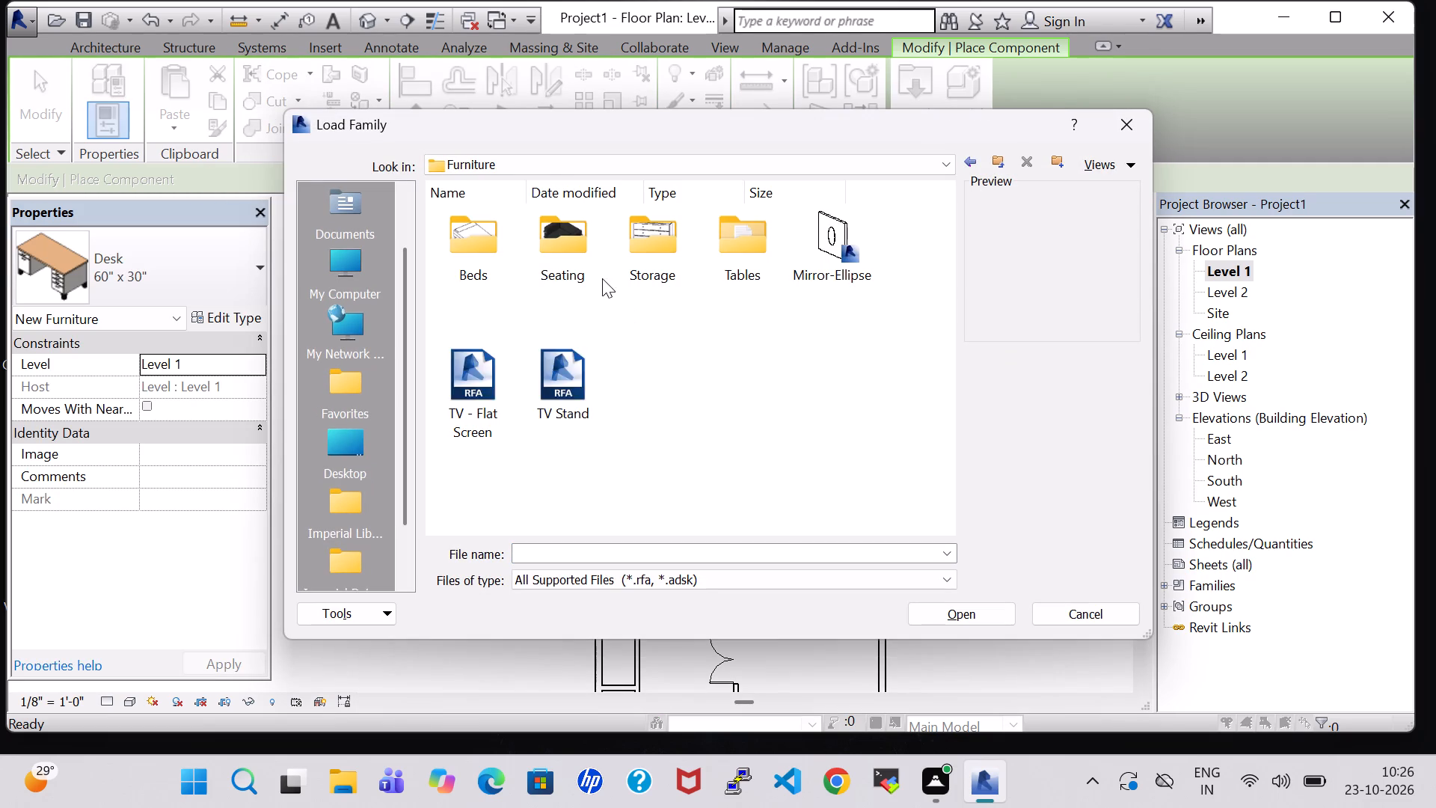
pyautogui.doubleClick(485, 246)
pyautogui.click(485, 236)
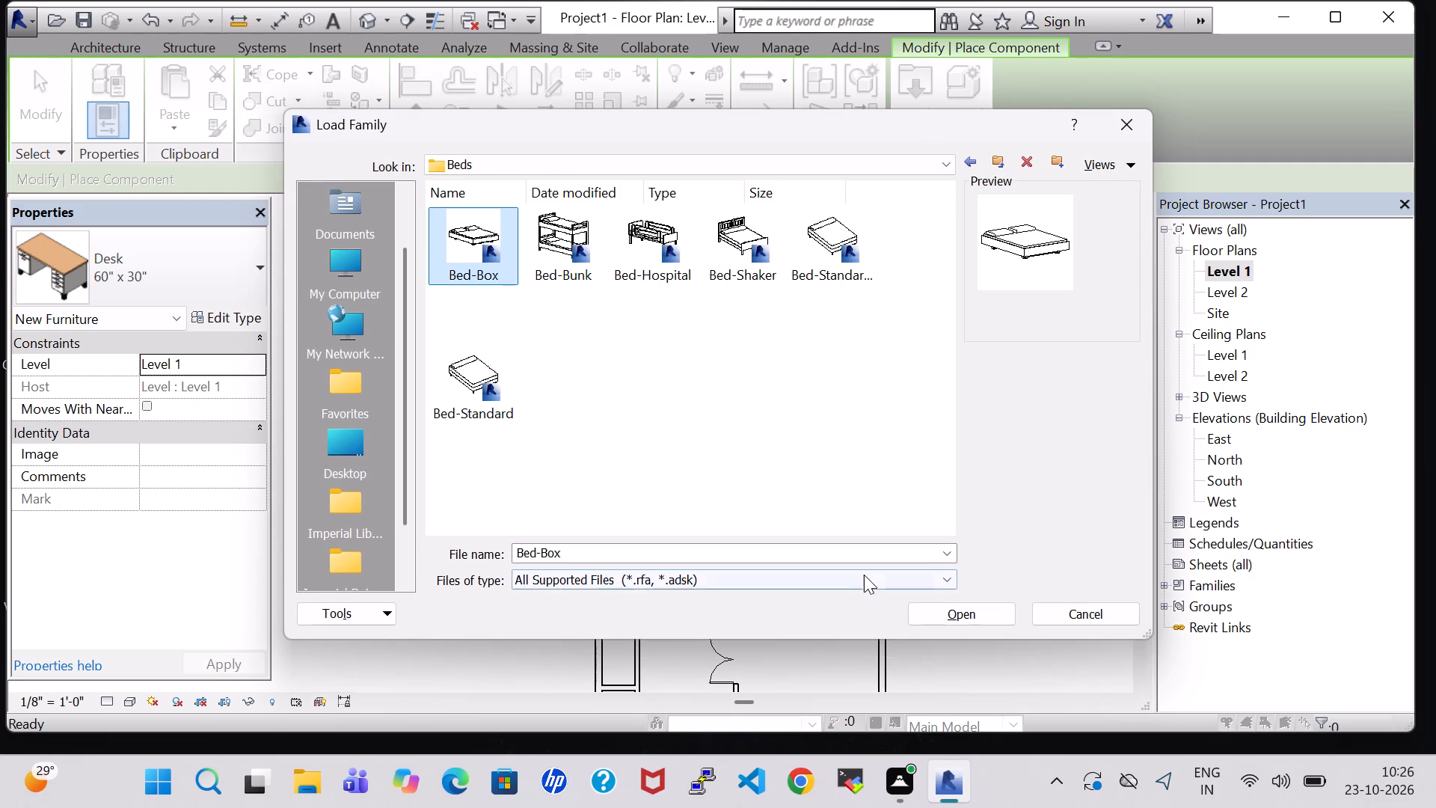
pyautogui.click(957, 619)
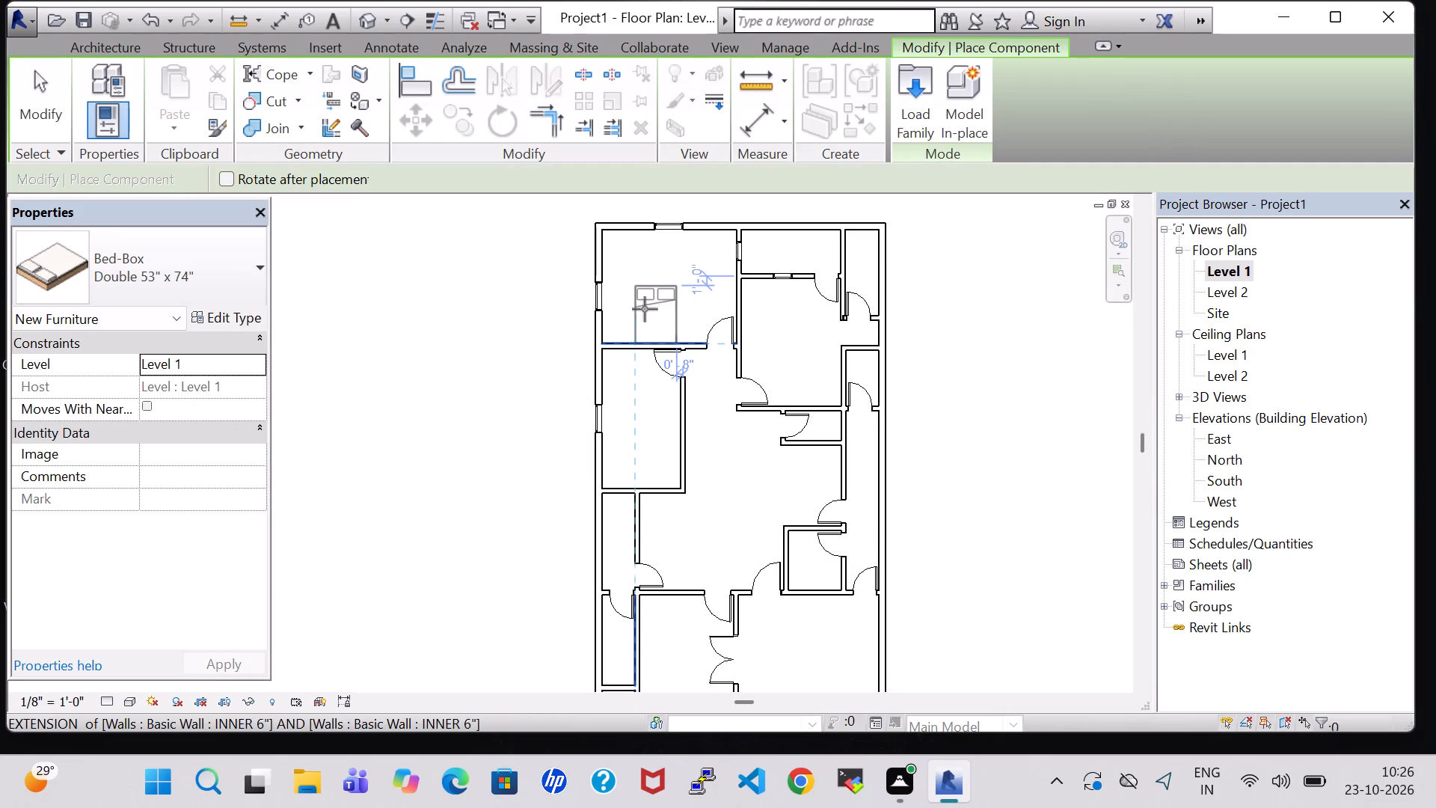
pyautogui.scroll(6, 646, 306)
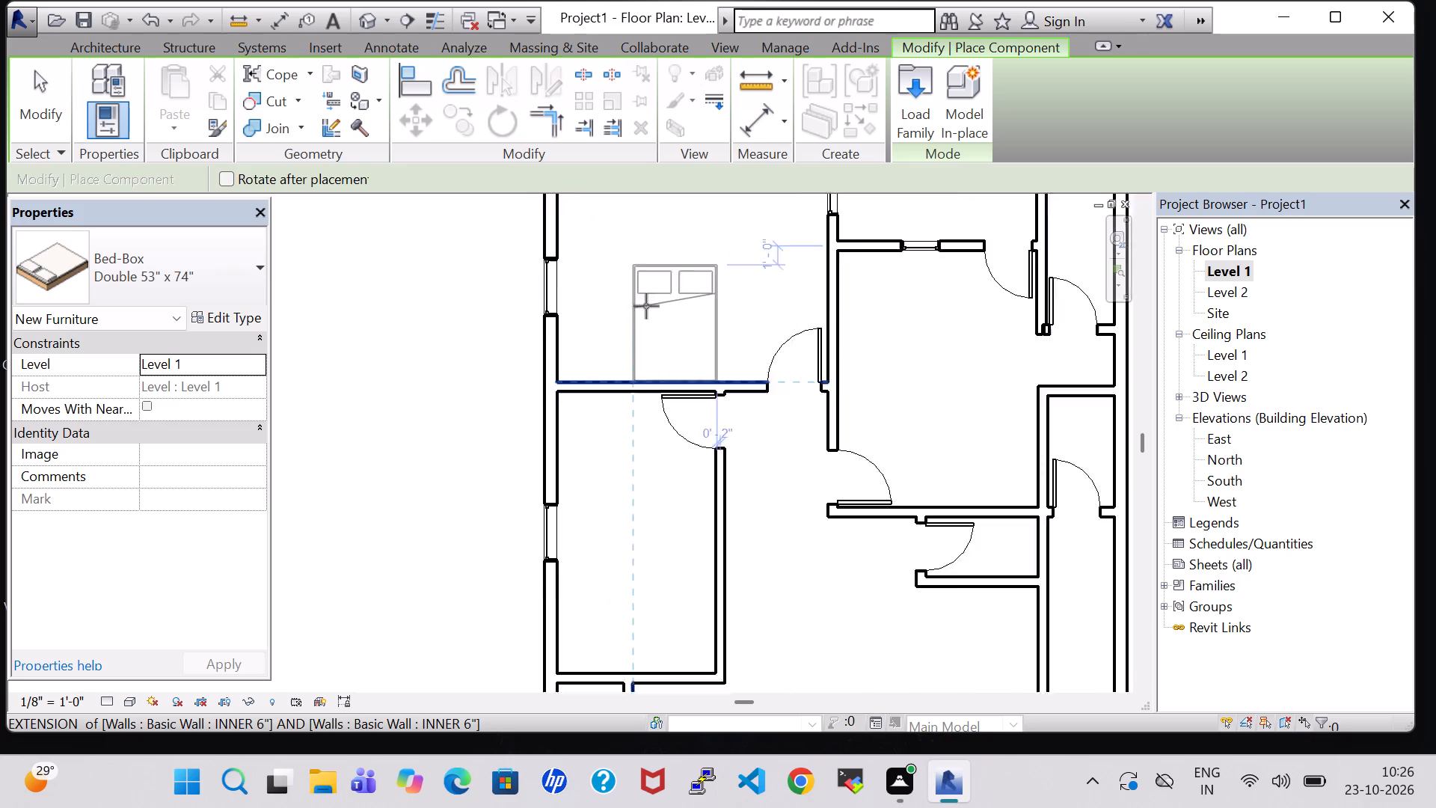
pyautogui.press('space')
pyautogui.scroll(1, 613, 285)
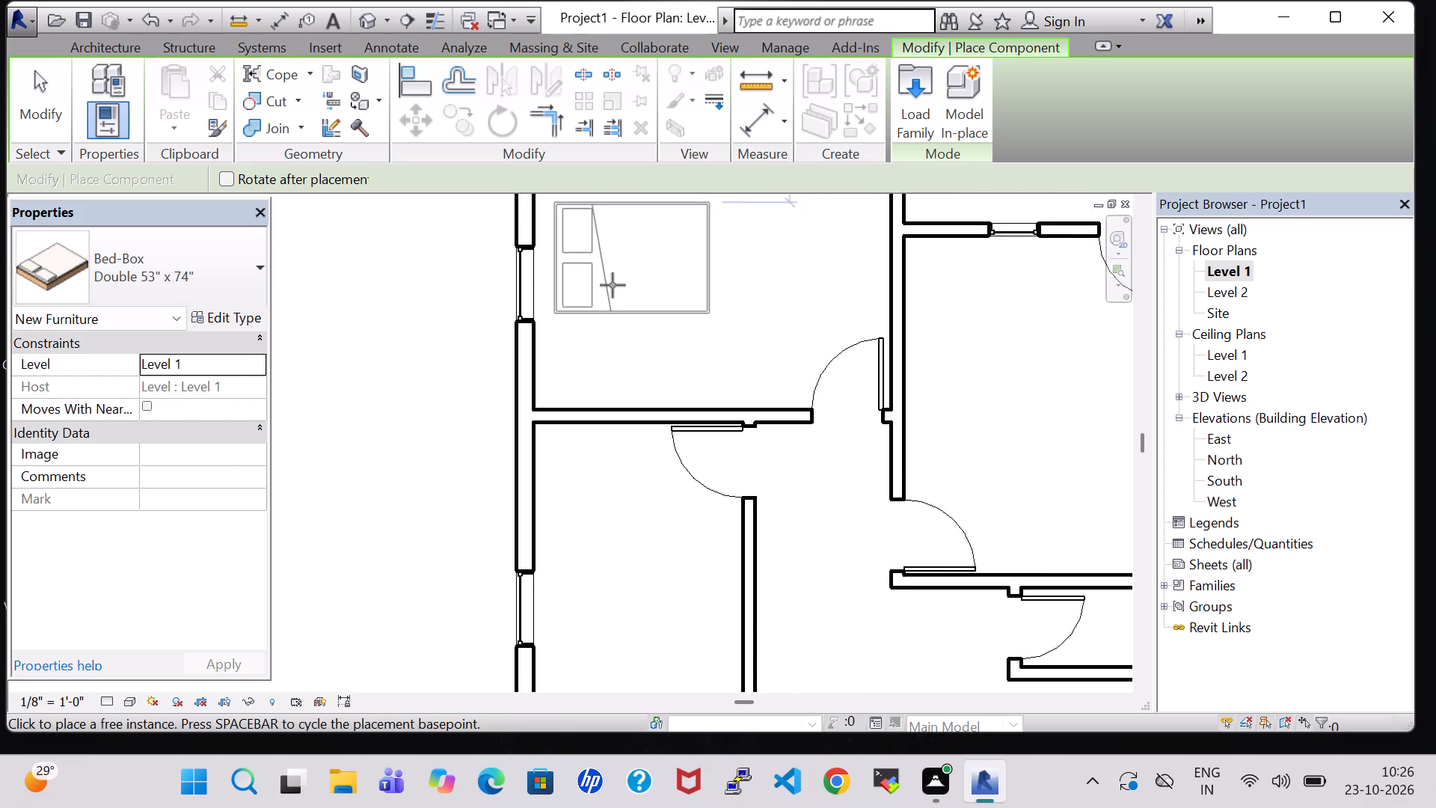
pyautogui.scroll(2, 613, 285)
pyautogui.moveTo(613, 285); pyautogui.dragTo(619, 338, button='middle')
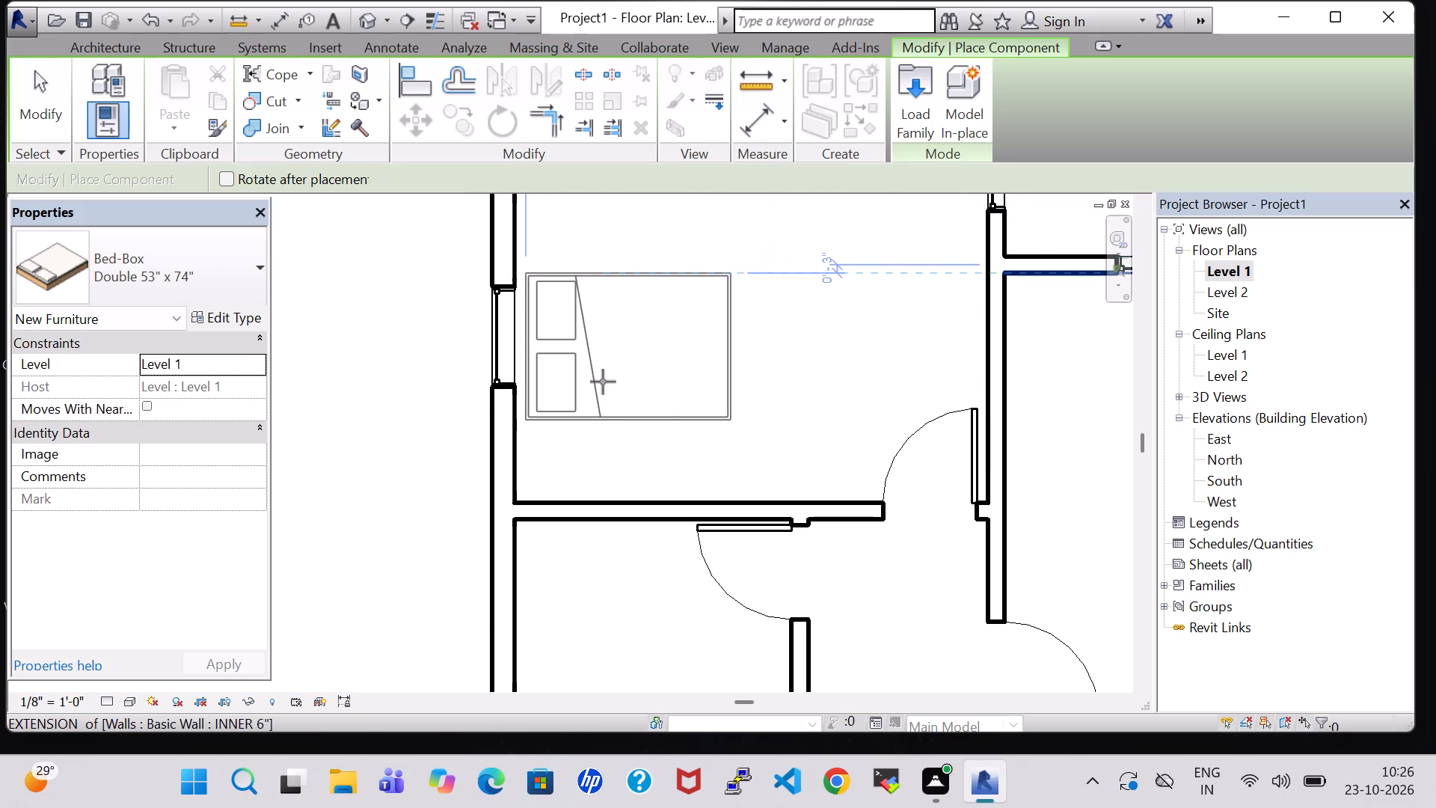
pyautogui.click(603, 385)
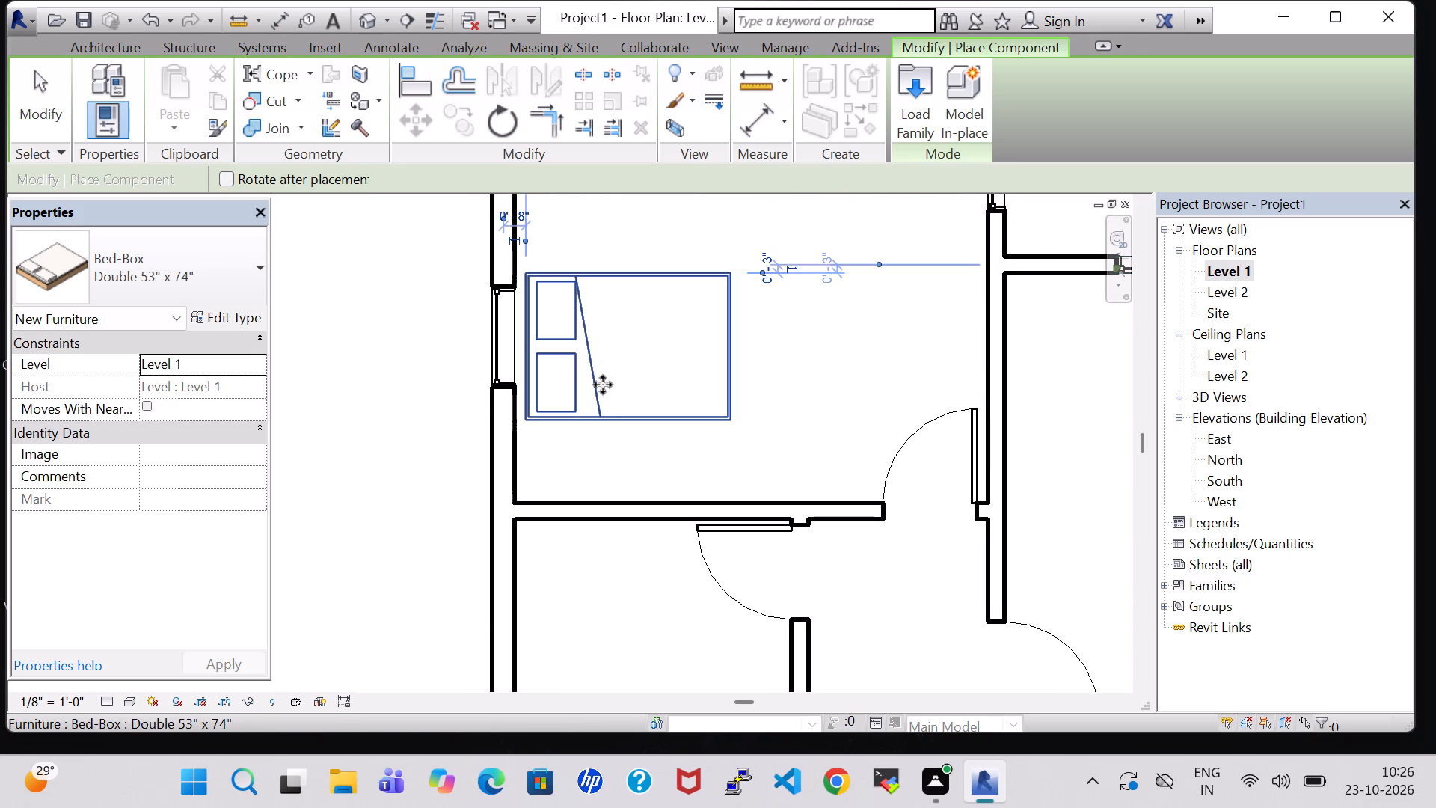
pyautogui.press('Escape')
pyautogui.press('Escape')
# Nudge the bed slightly left so its headboard sits closer to the bedroom's left wall.
pyautogui.click(603, 385)
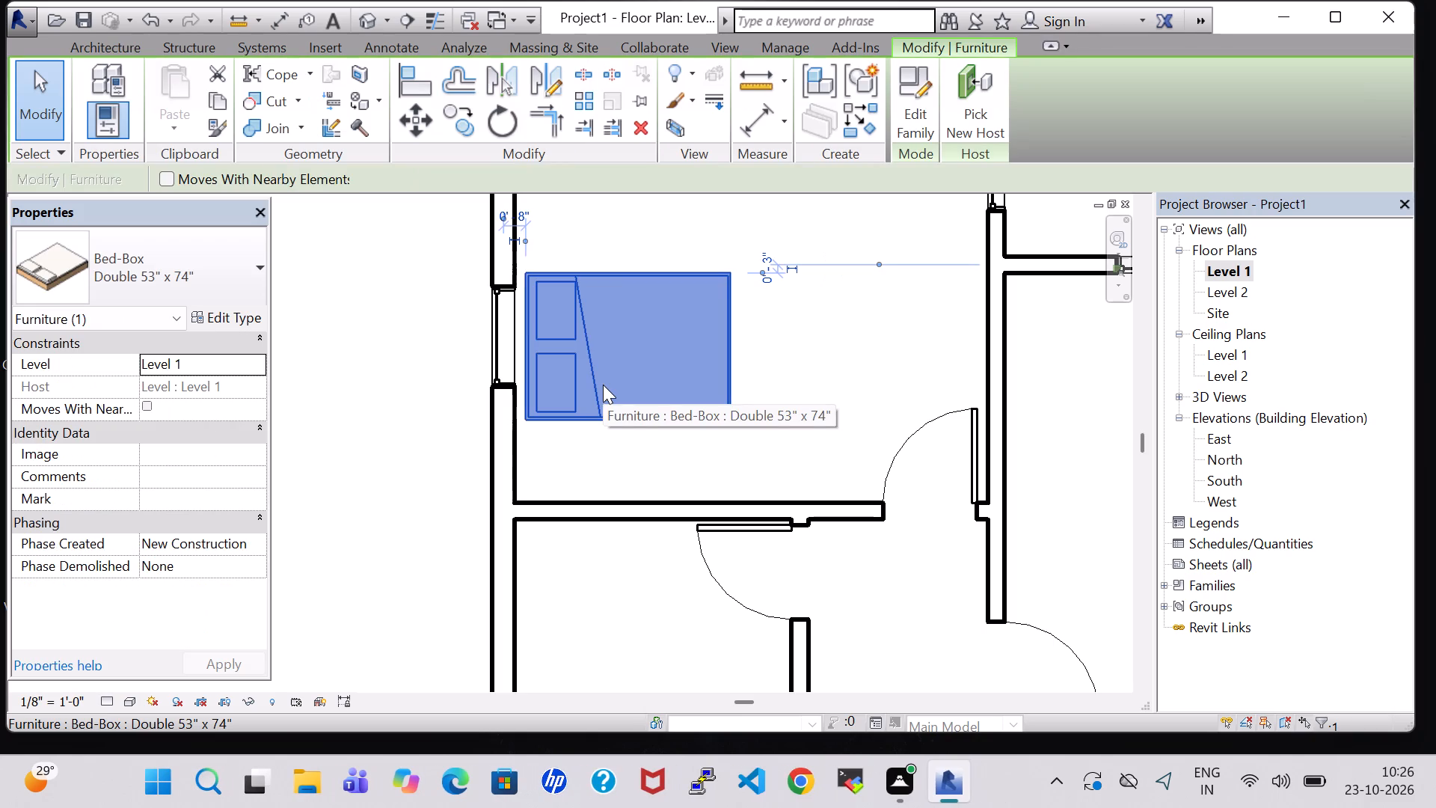
pyautogui.press('Left')
pyautogui.click(772, 341)
# Load the Table-End family from the Furniture Tables library and place a 24" x 24" table above the bed's headboard end.
pyautogui.scroll(-2, 772, 341)
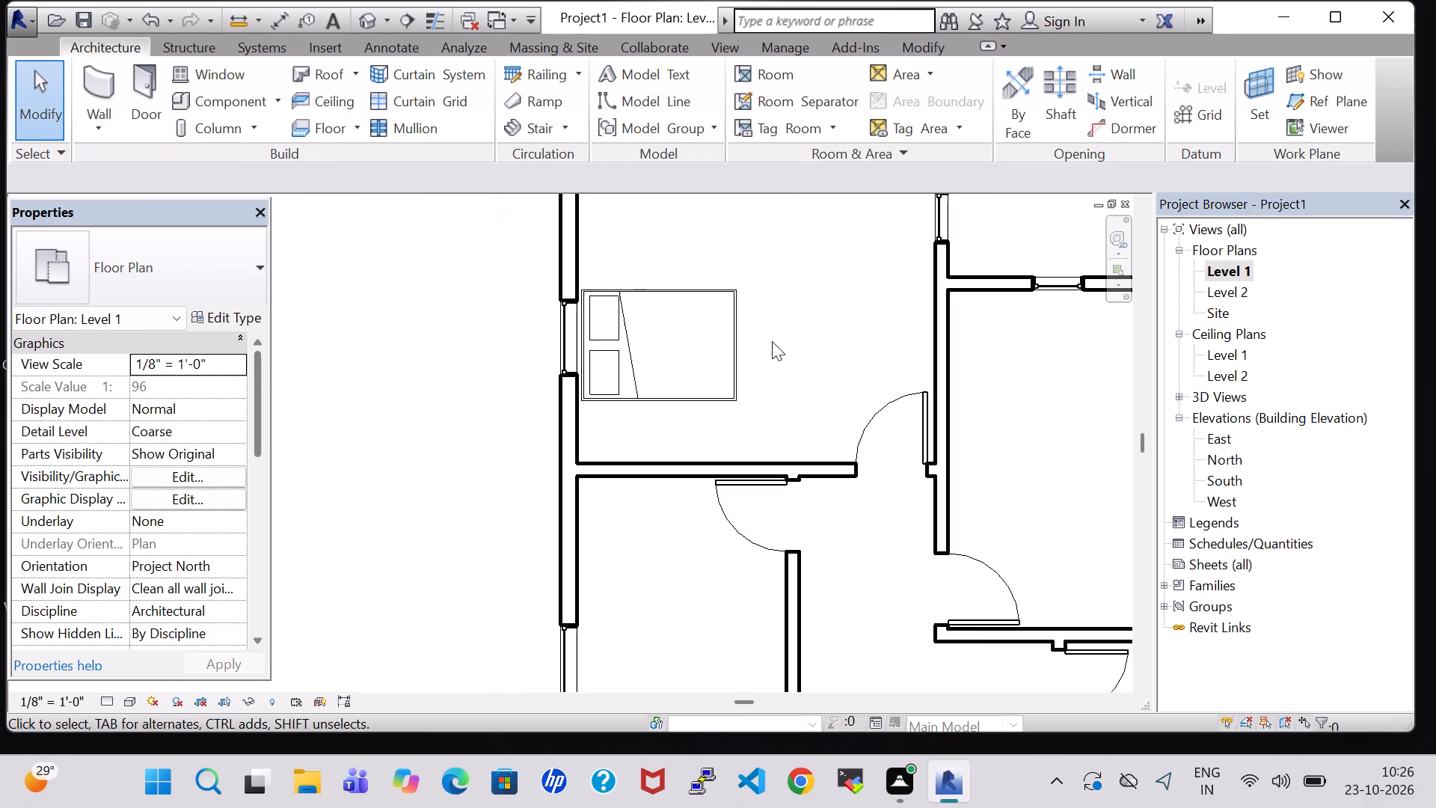
pyautogui.scroll(-4, 772, 341)
pyautogui.middleClick(772, 341)
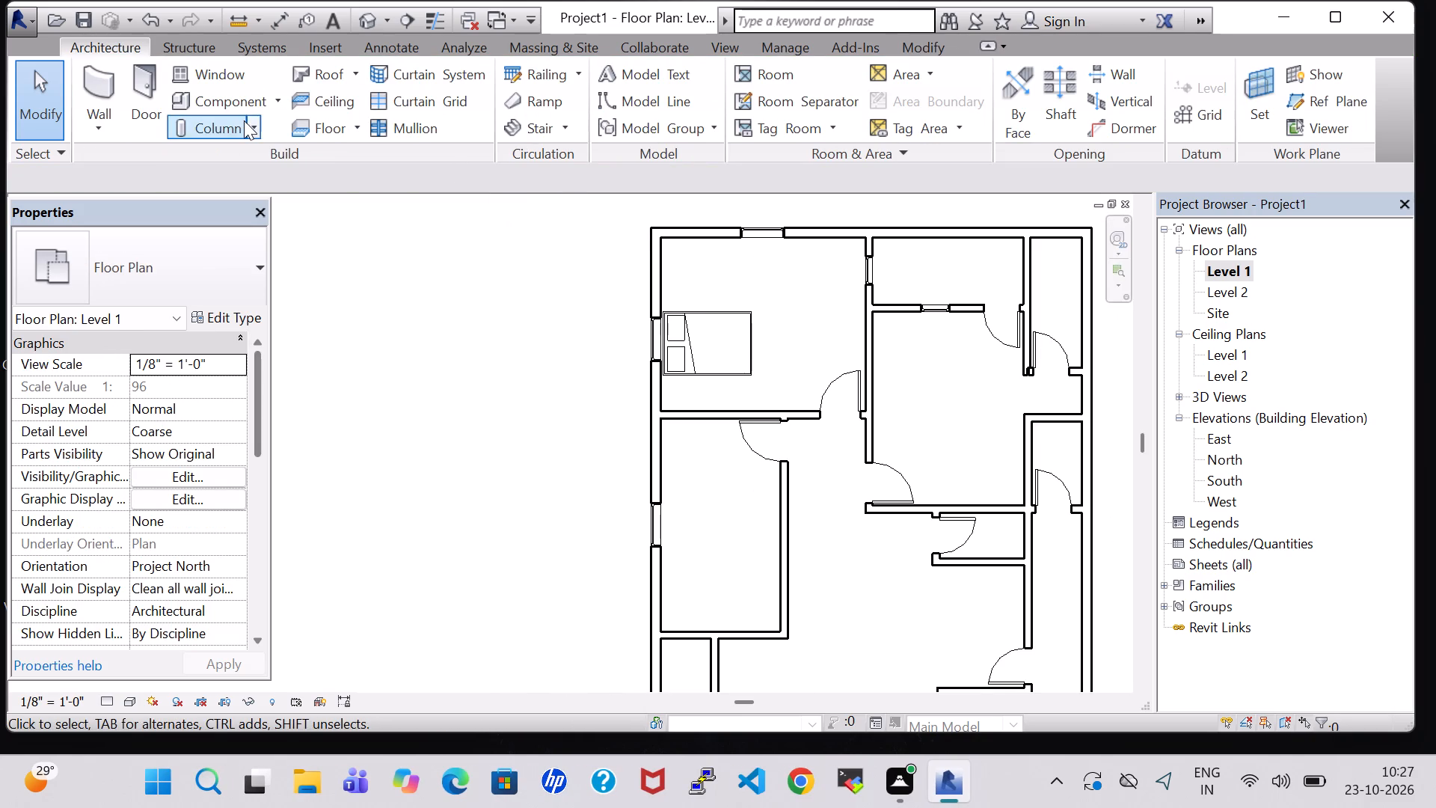
pyautogui.click(242, 102)
pyautogui.click(898, 95)
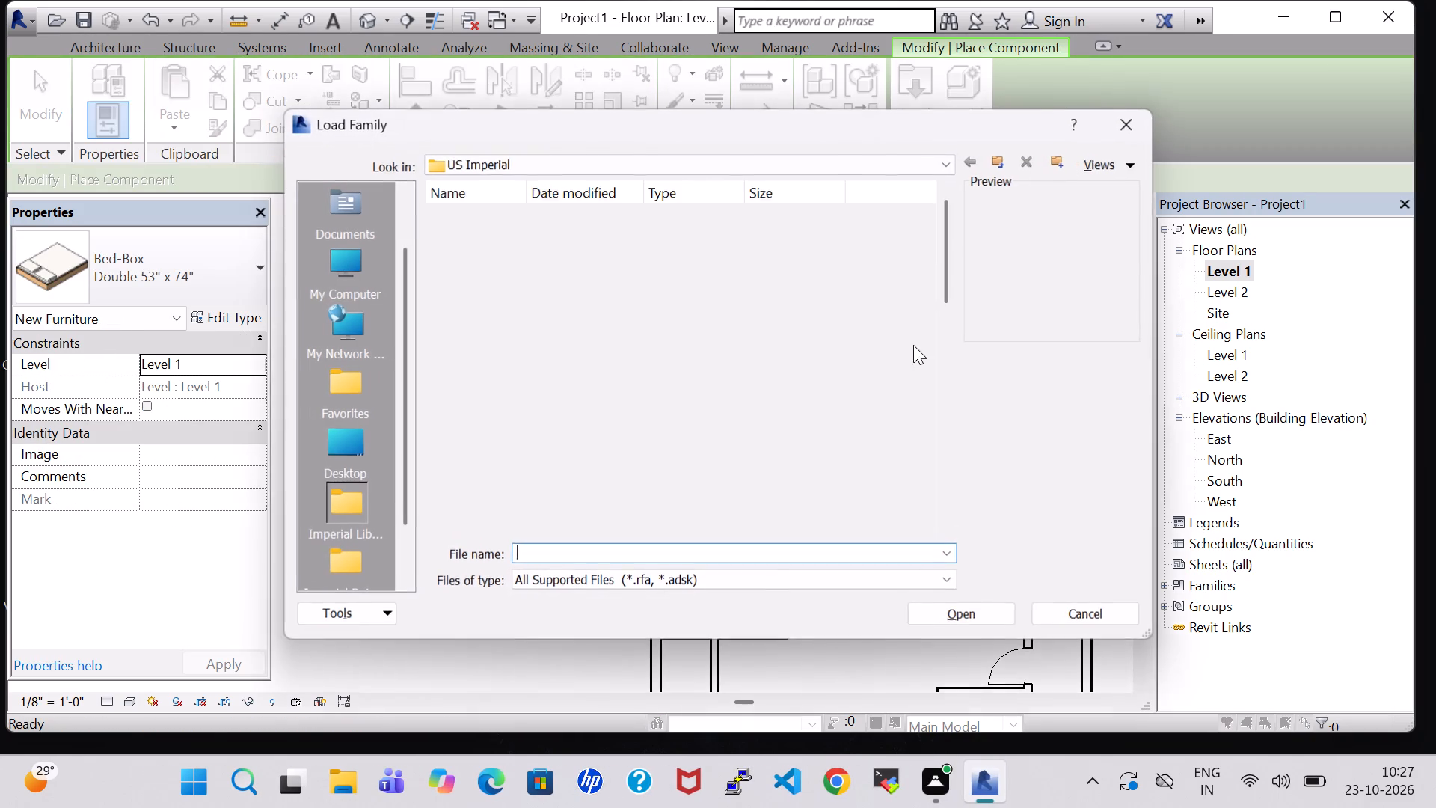
pyautogui.doubleClick(830, 515)
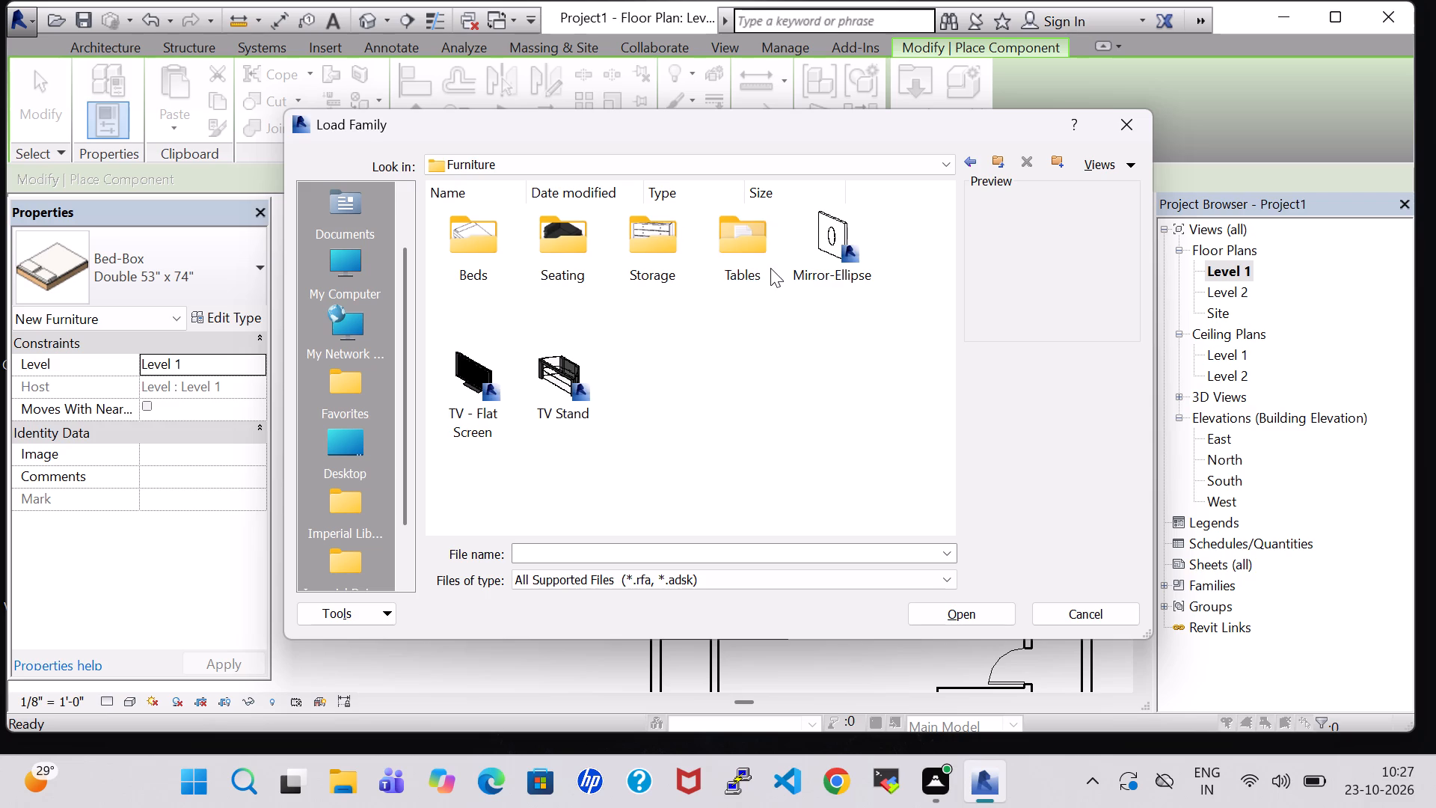
pyautogui.doubleClick(736, 260)
pyautogui.click(668, 408)
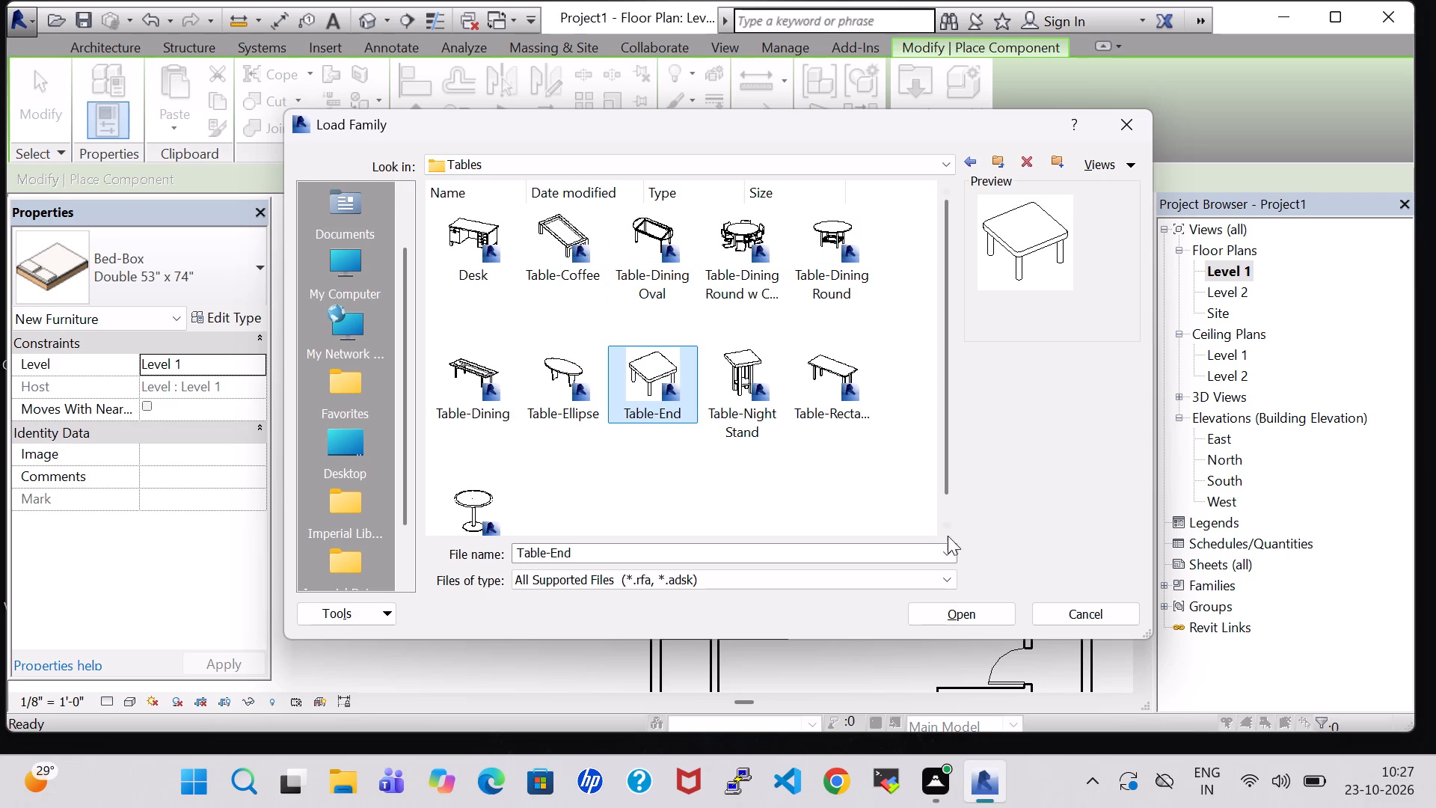
pyautogui.click(995, 610)
pyautogui.scroll(5, 813, 342)
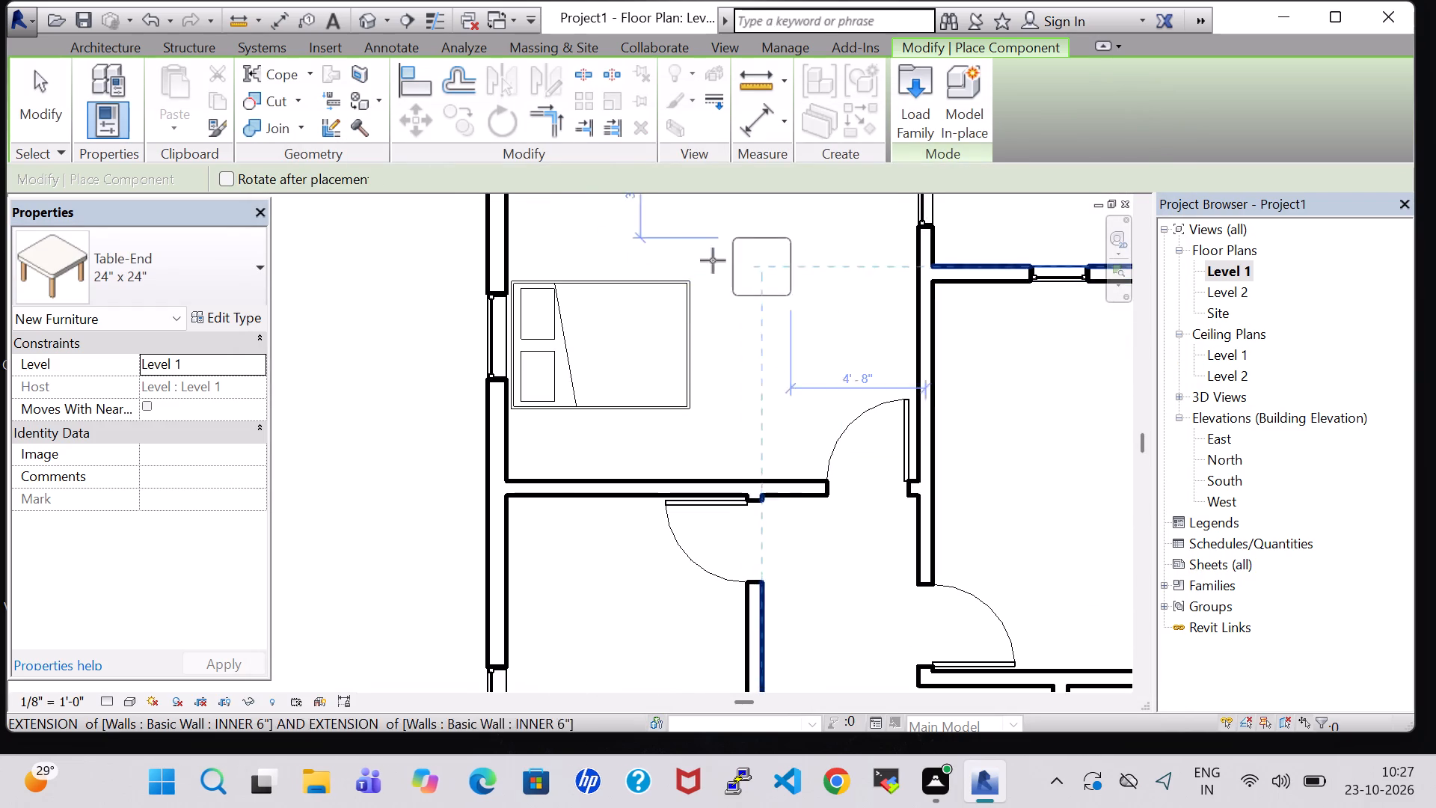
pyautogui.click(549, 235)
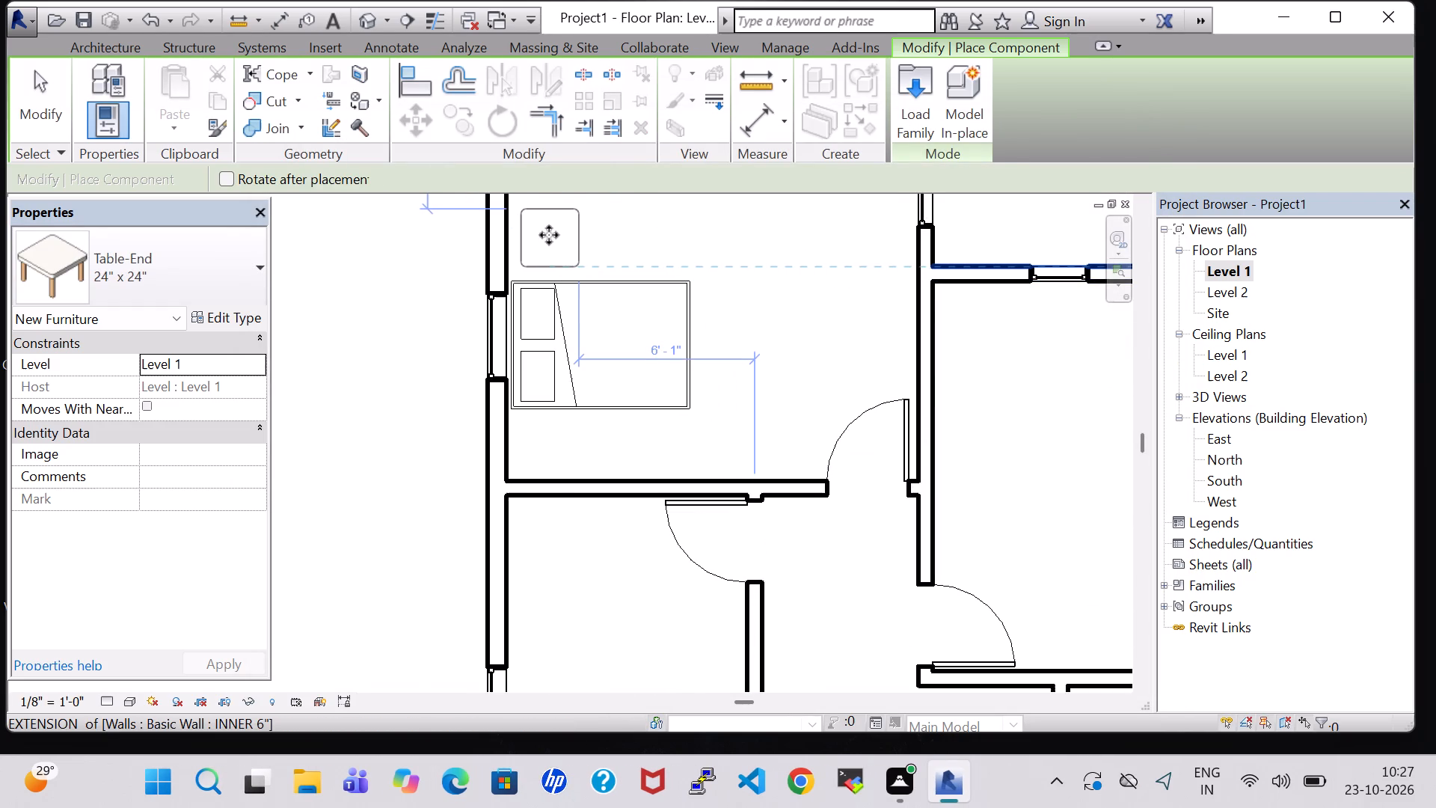
pyautogui.press('Escape')
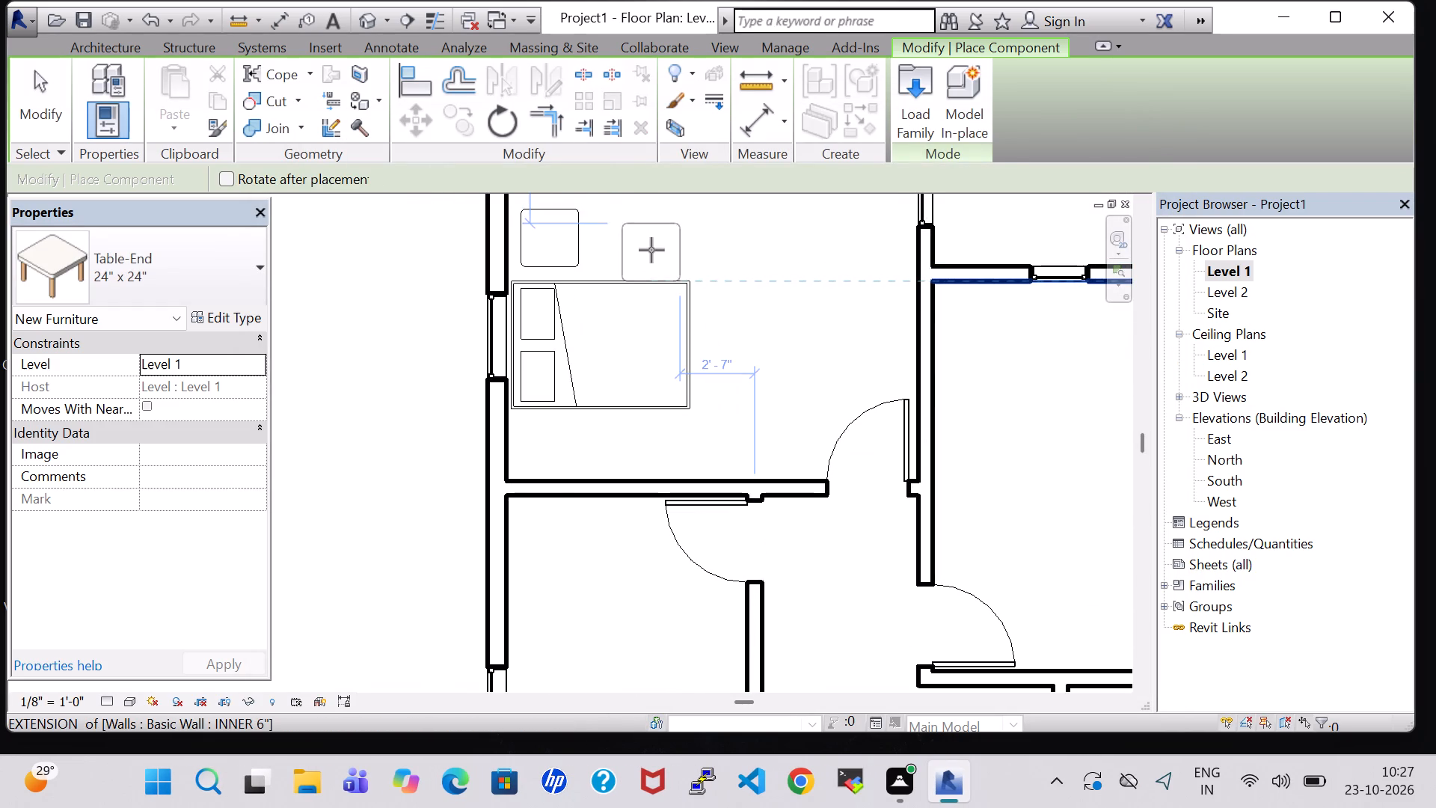
pyautogui.press('Escape')
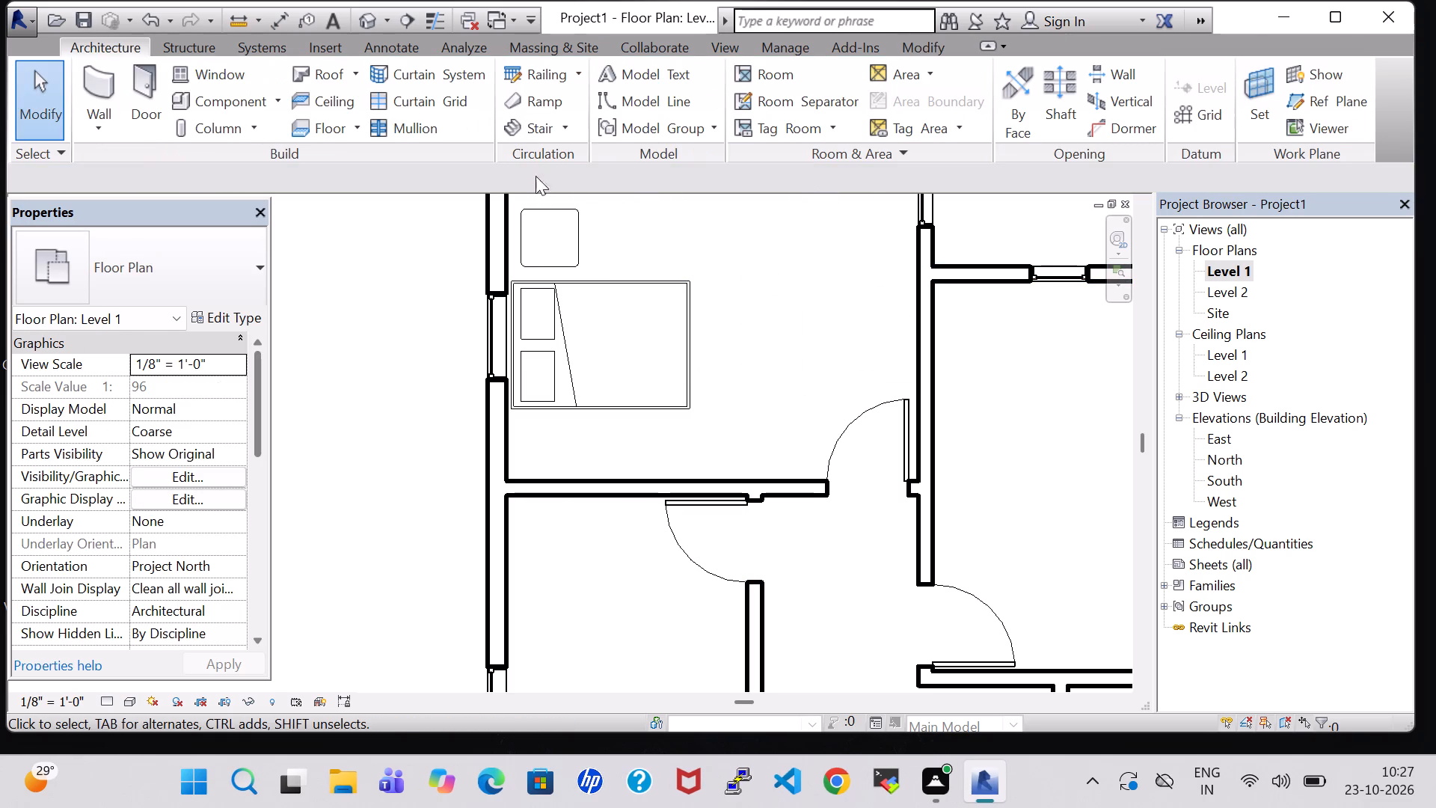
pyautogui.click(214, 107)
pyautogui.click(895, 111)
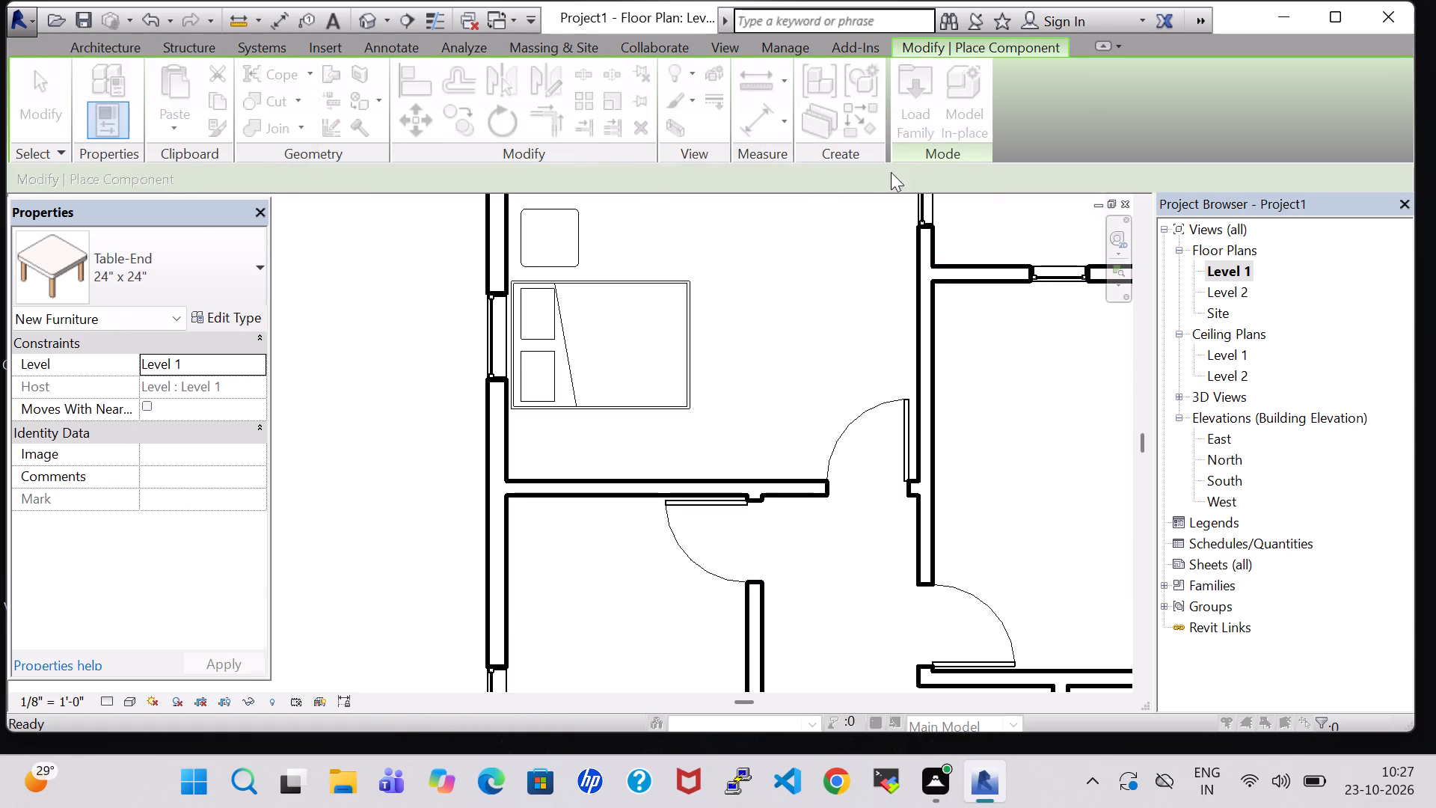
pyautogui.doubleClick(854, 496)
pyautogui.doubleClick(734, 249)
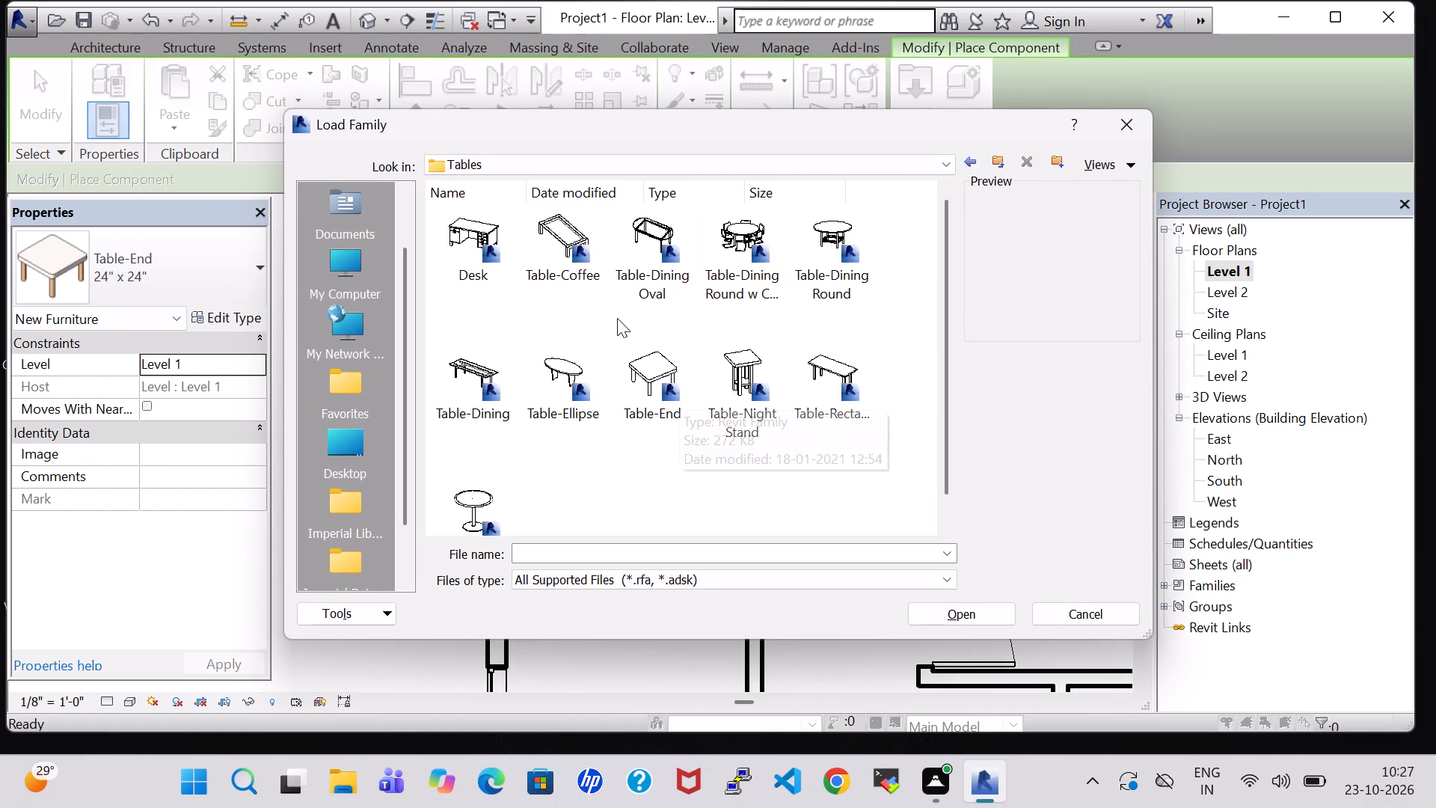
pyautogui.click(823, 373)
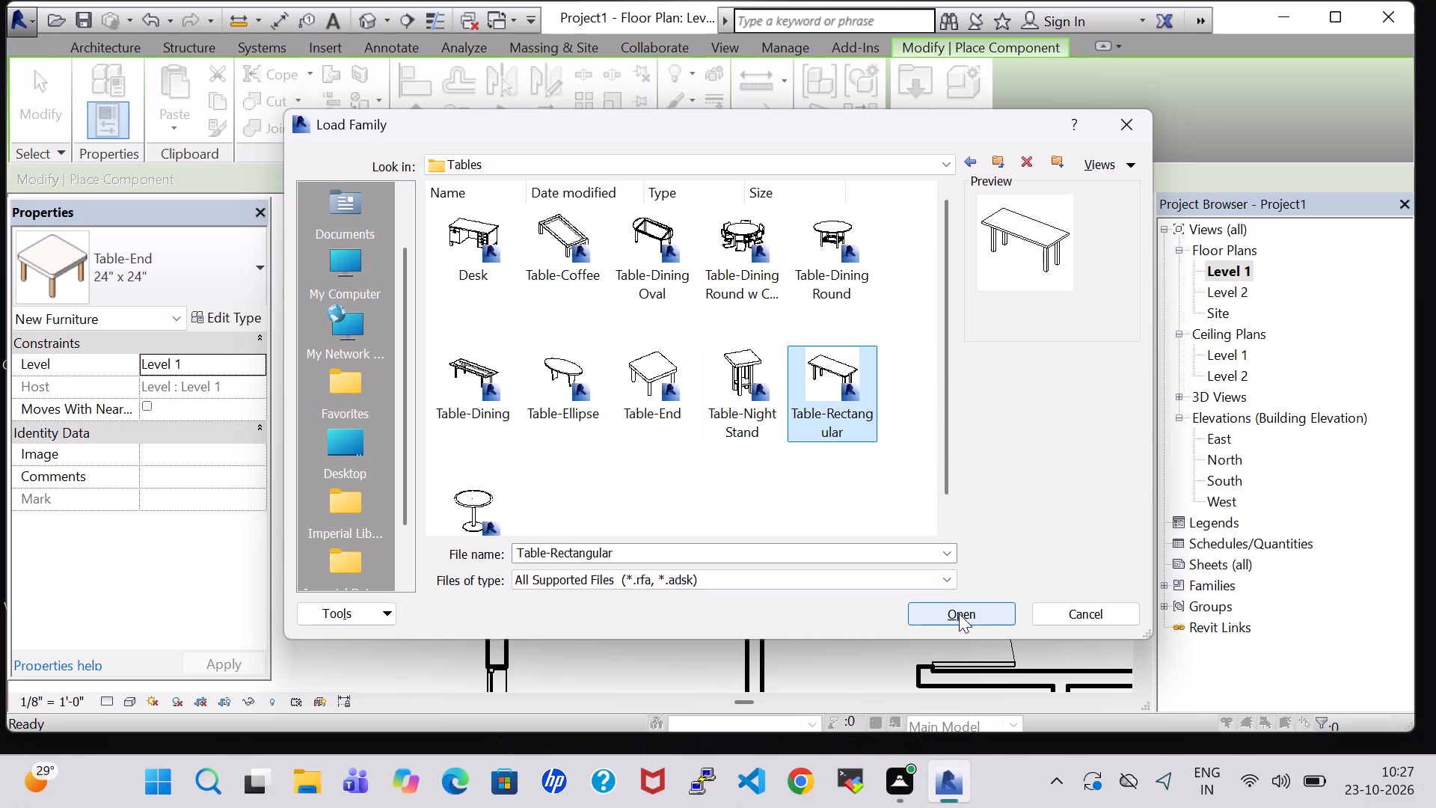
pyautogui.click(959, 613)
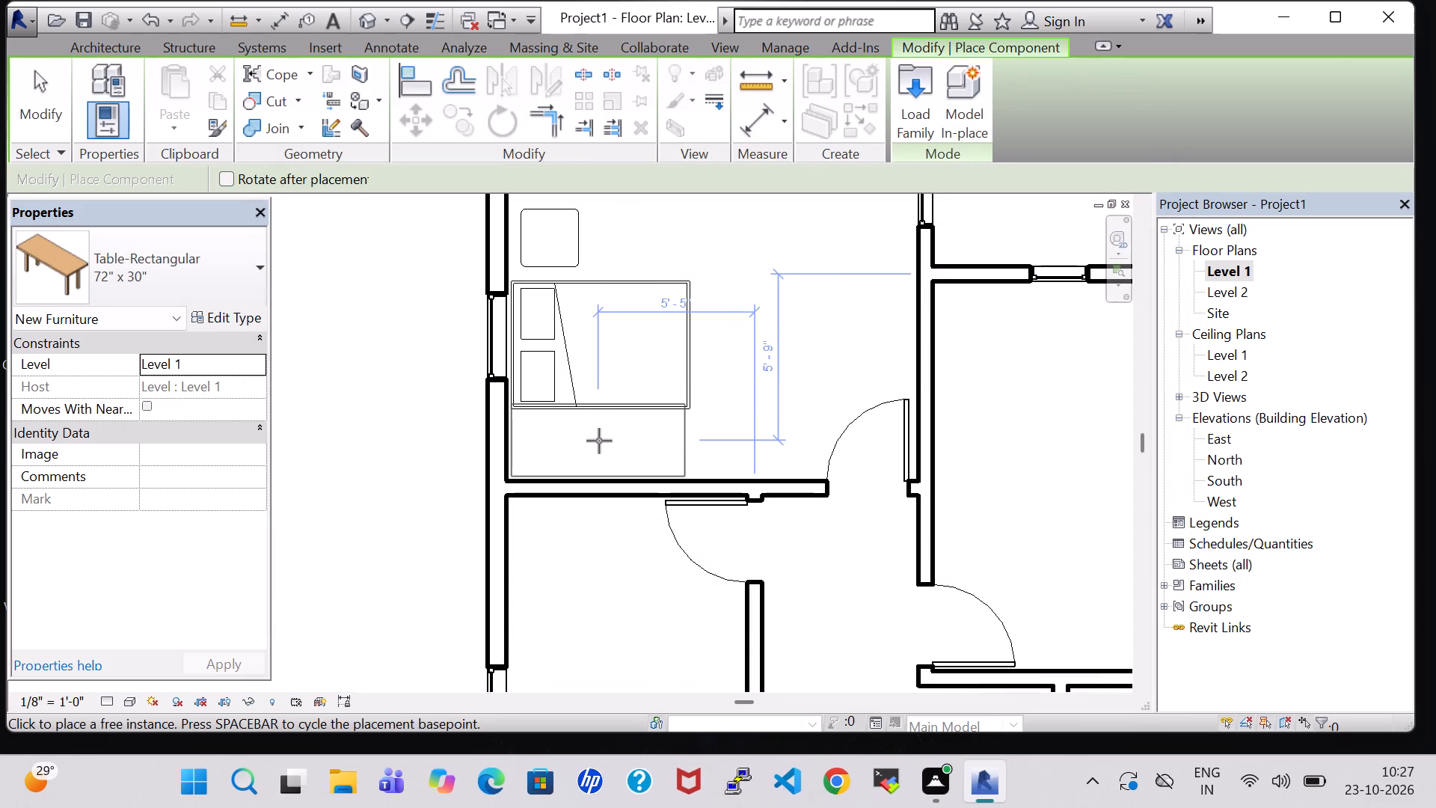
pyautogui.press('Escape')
# Load the Table-Coffee family from the Furniture Tables library and place a 24" x 24" x 24" table in the bedroom corner below the bed's headboard.
pyautogui.click(242, 105)
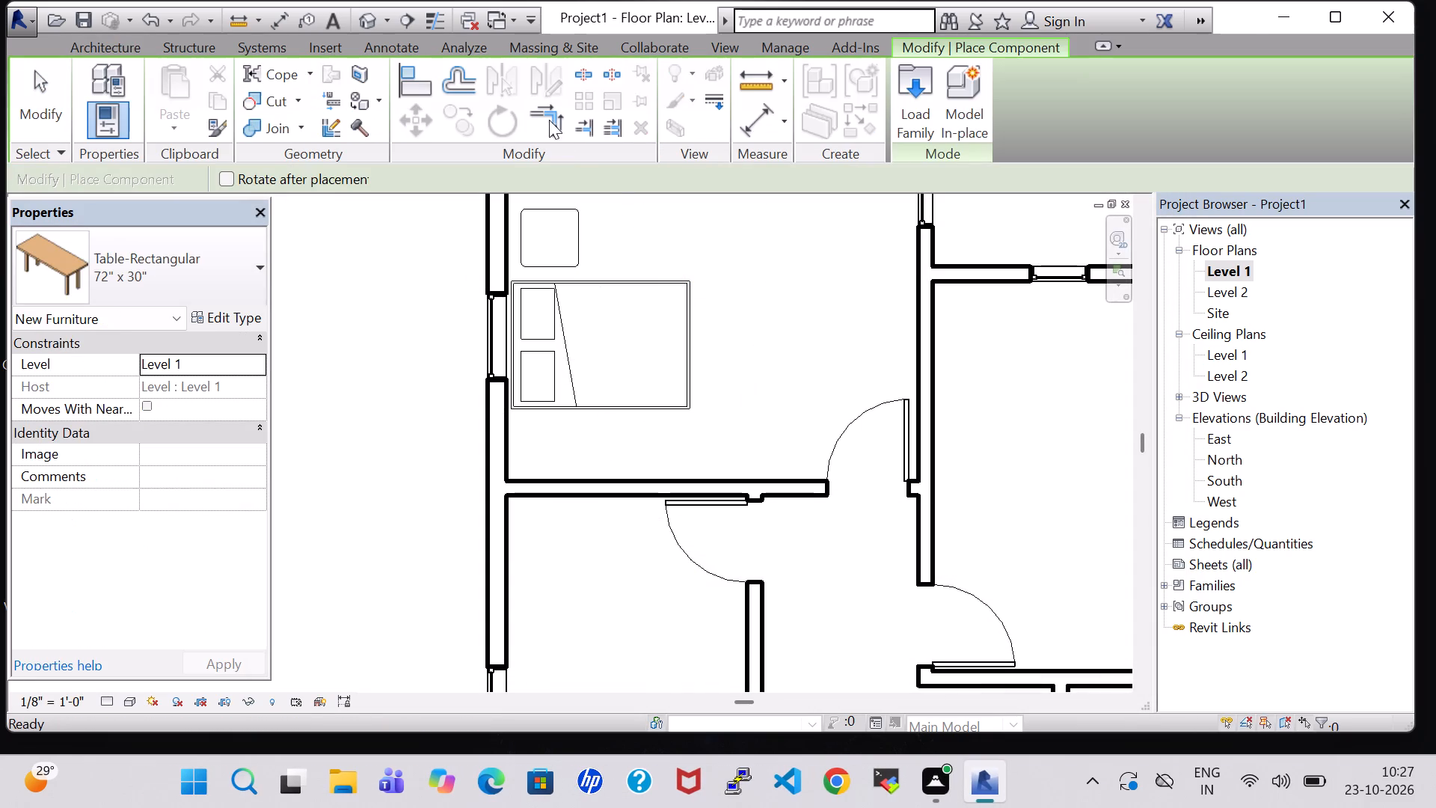
pyautogui.click(898, 110)
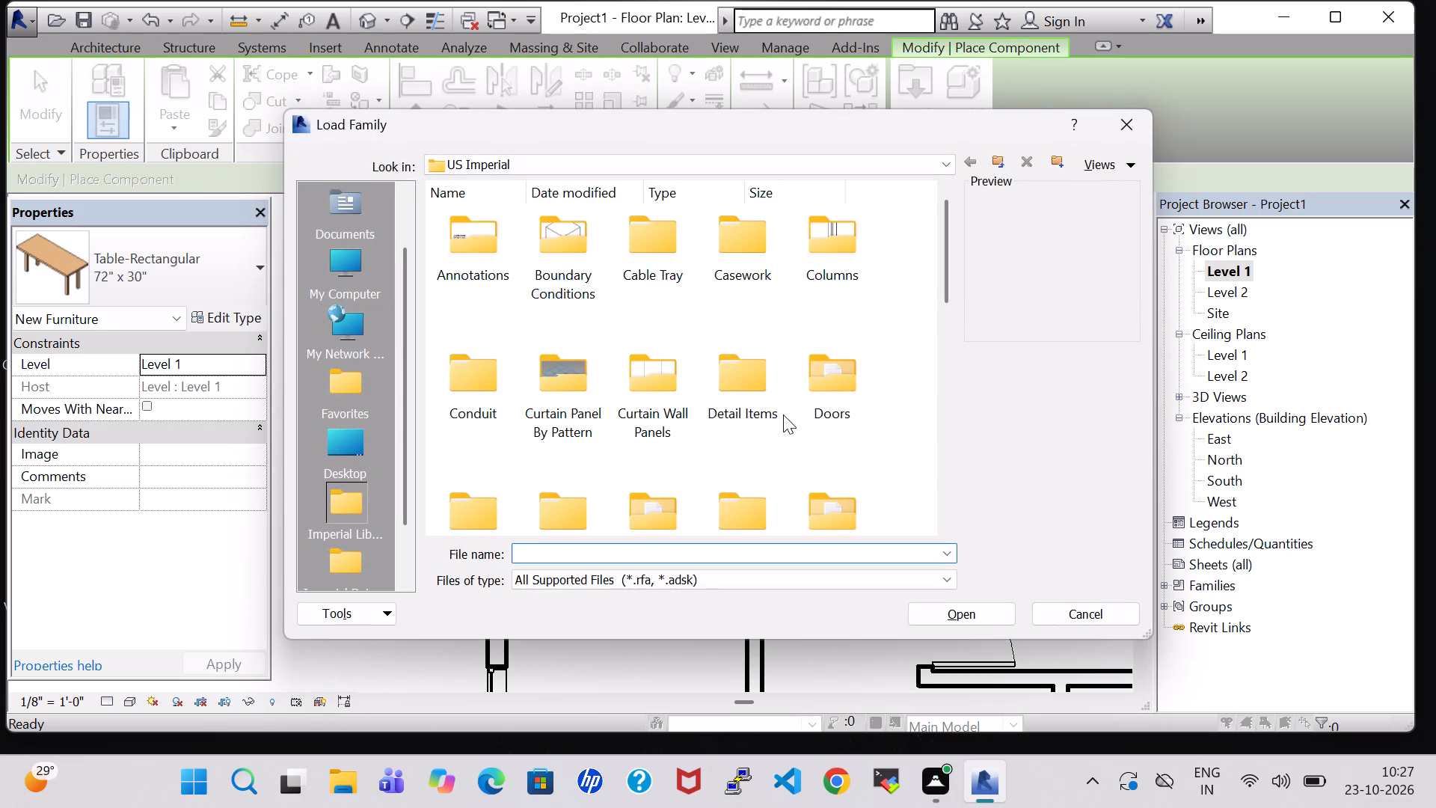
pyautogui.scroll(-4, 783, 414)
pyautogui.scroll(5, 802, 412)
pyautogui.doubleClick(833, 495)
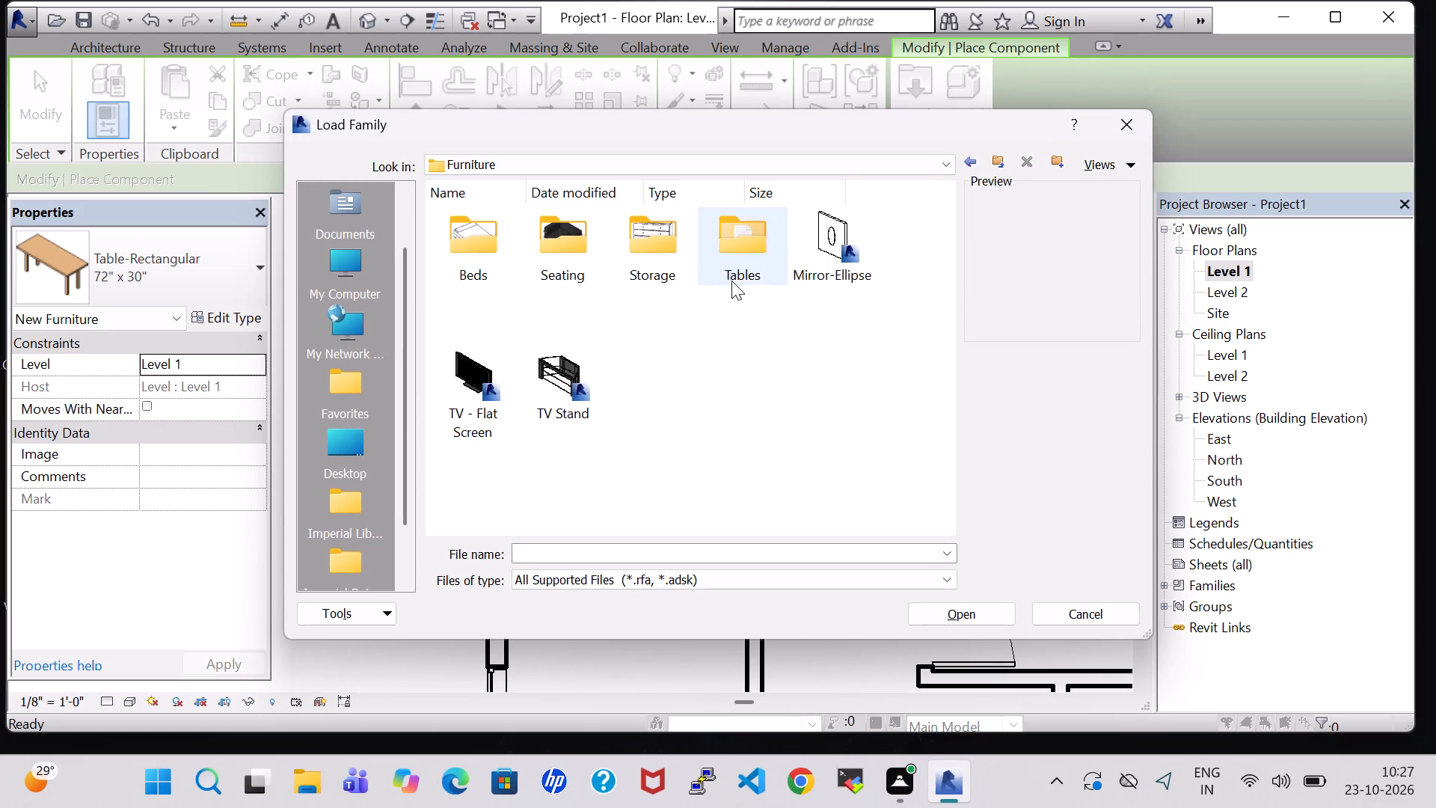
pyautogui.doubleClick(737, 279)
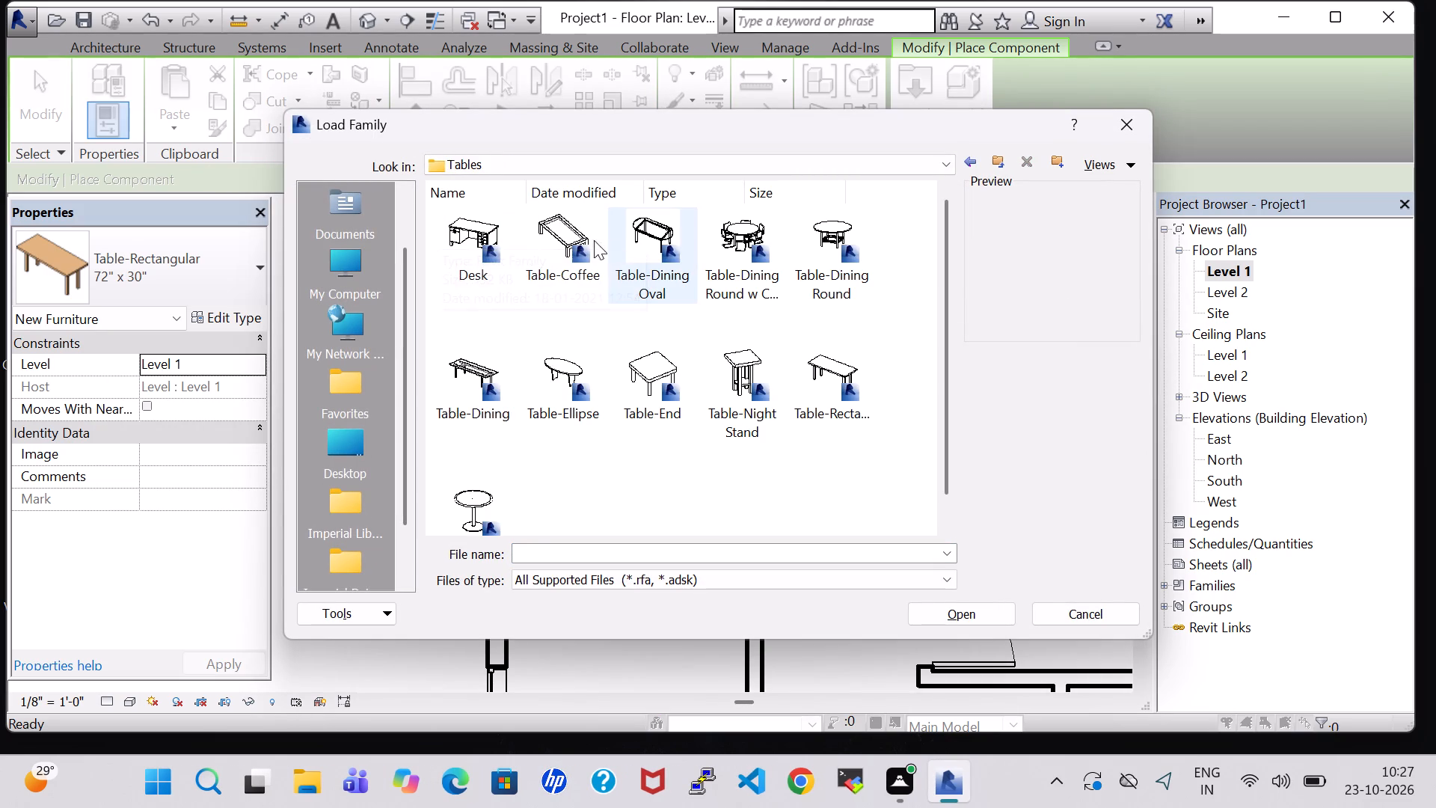
pyautogui.click(540, 221)
pyautogui.click(952, 619)
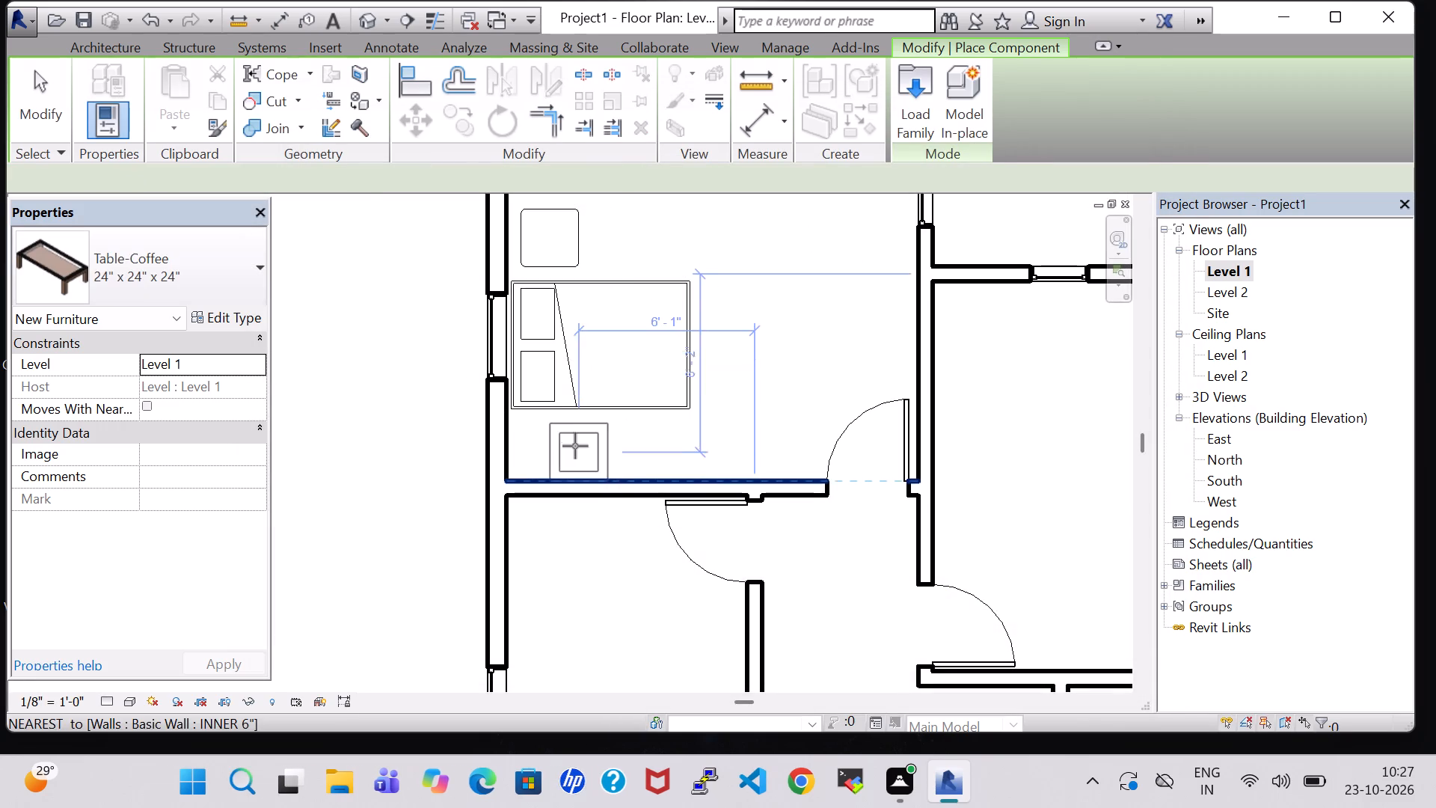
pyautogui.scroll(6, 573, 443)
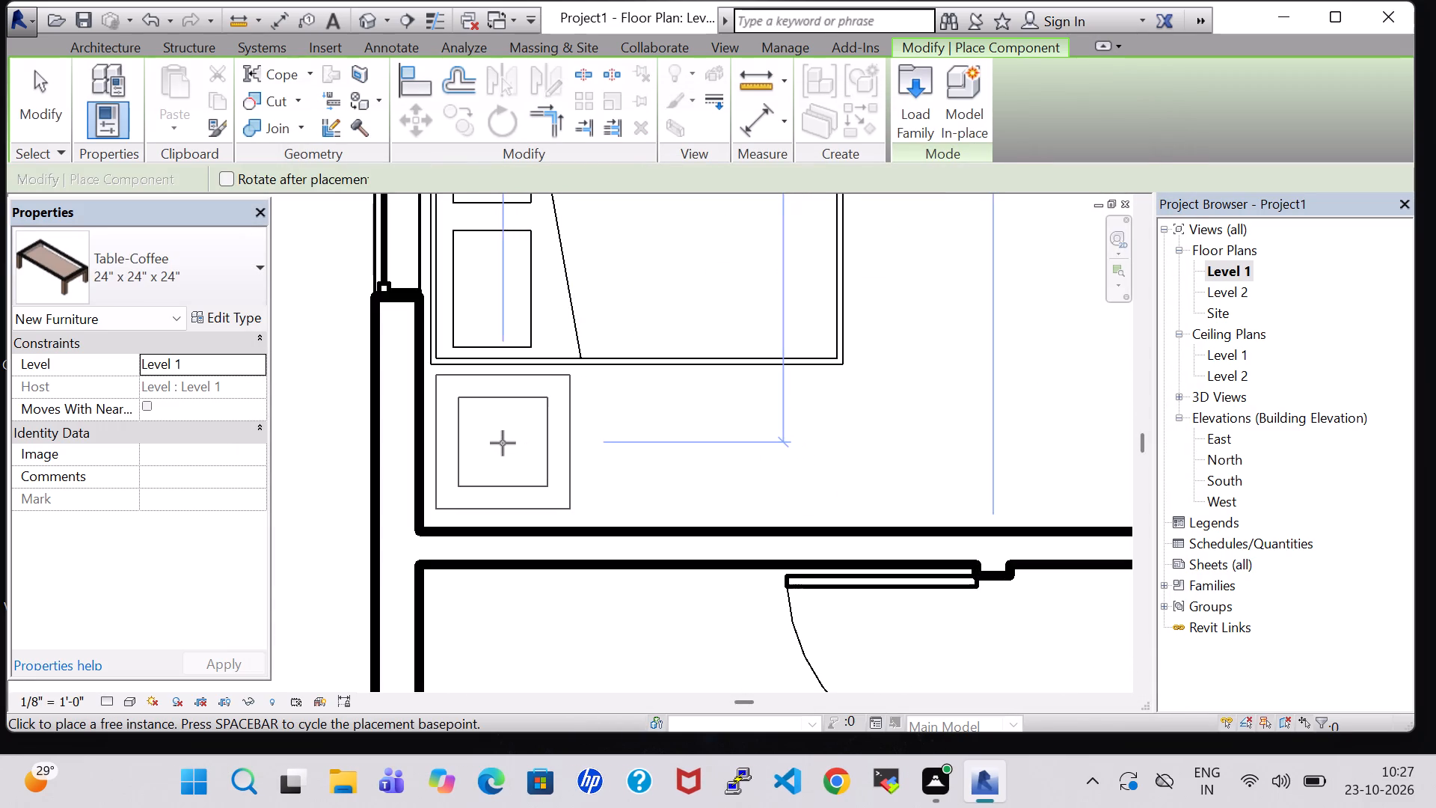
pyautogui.click(503, 443)
pyautogui.scroll(-2, 530, 450)
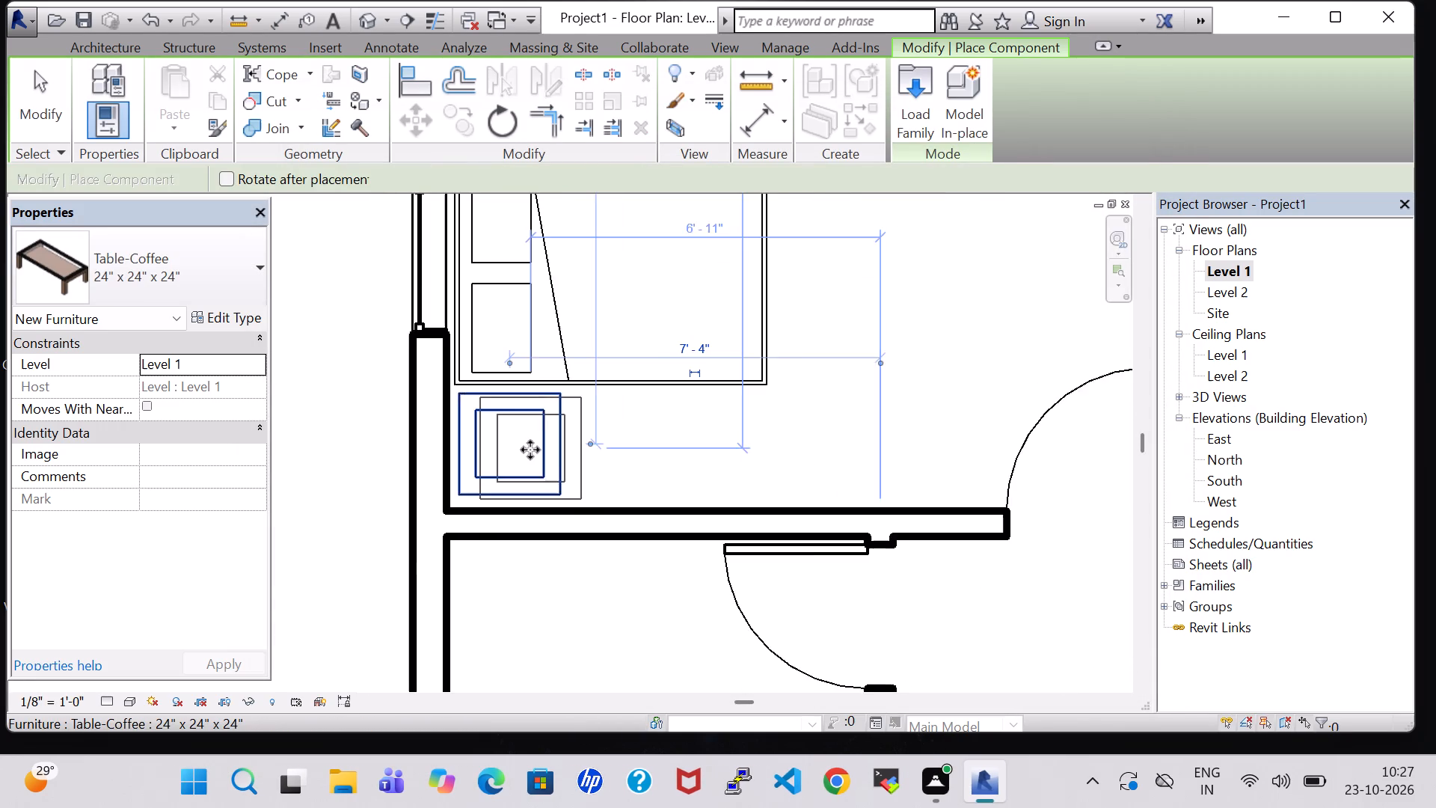
pyautogui.scroll(-2, 530, 450)
pyautogui.press('Escape')
pyautogui.press('Escape')
# Nudge the 24" x 24" end table above the bed three increments up, towards the bedroom's top wall.
pyautogui.scroll(-3, 535, 448)
pyautogui.moveTo(678, 404); pyautogui.dragTo(689, 496, button='middle')
pyautogui.click(542, 362)
pyautogui.press('Up')
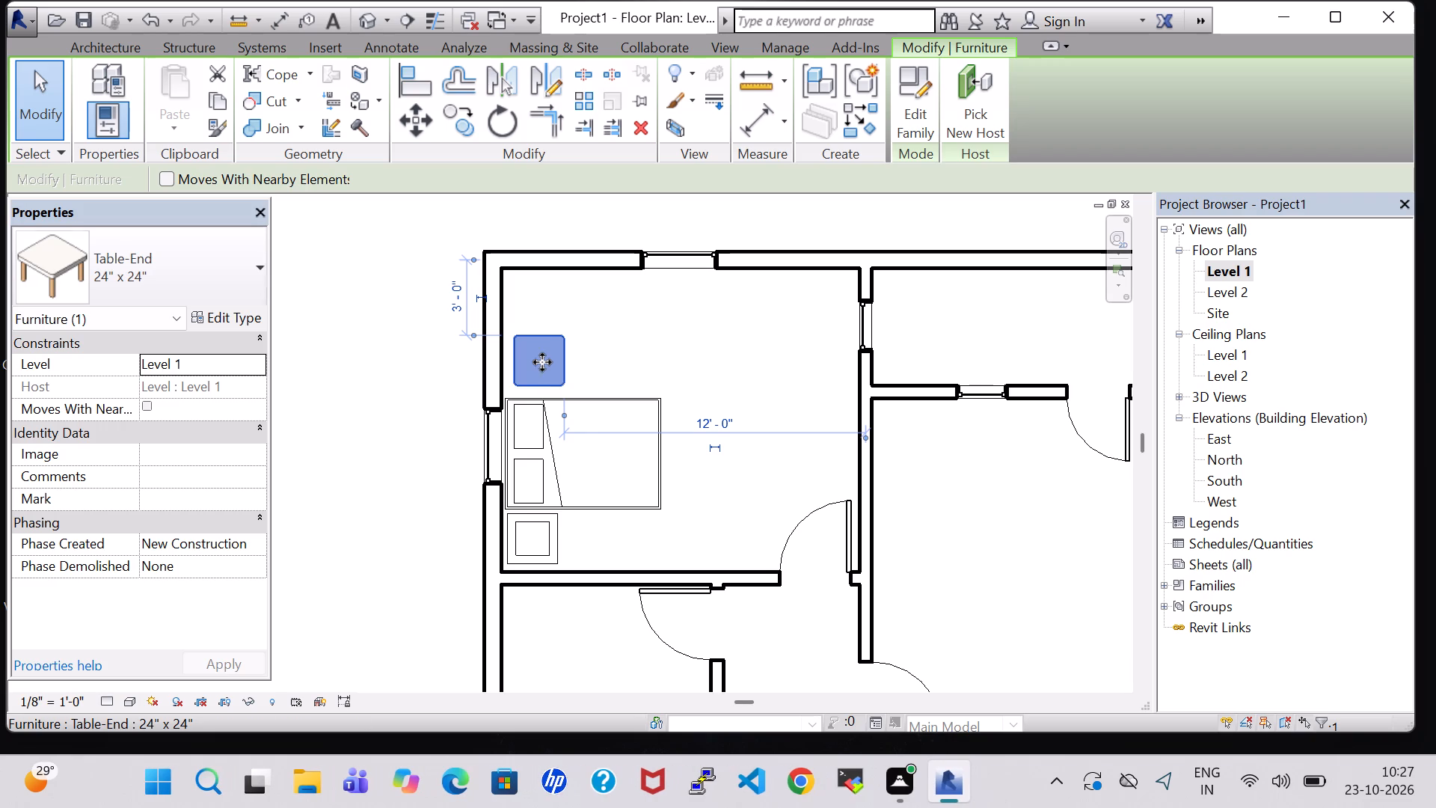
pyautogui.press('Up')
pyautogui.press('Up')
# Nudge the double bed three increments up, away from the coffee table.
pyautogui.click(546, 399)
pyautogui.press('Up')
pyautogui.press('Up')
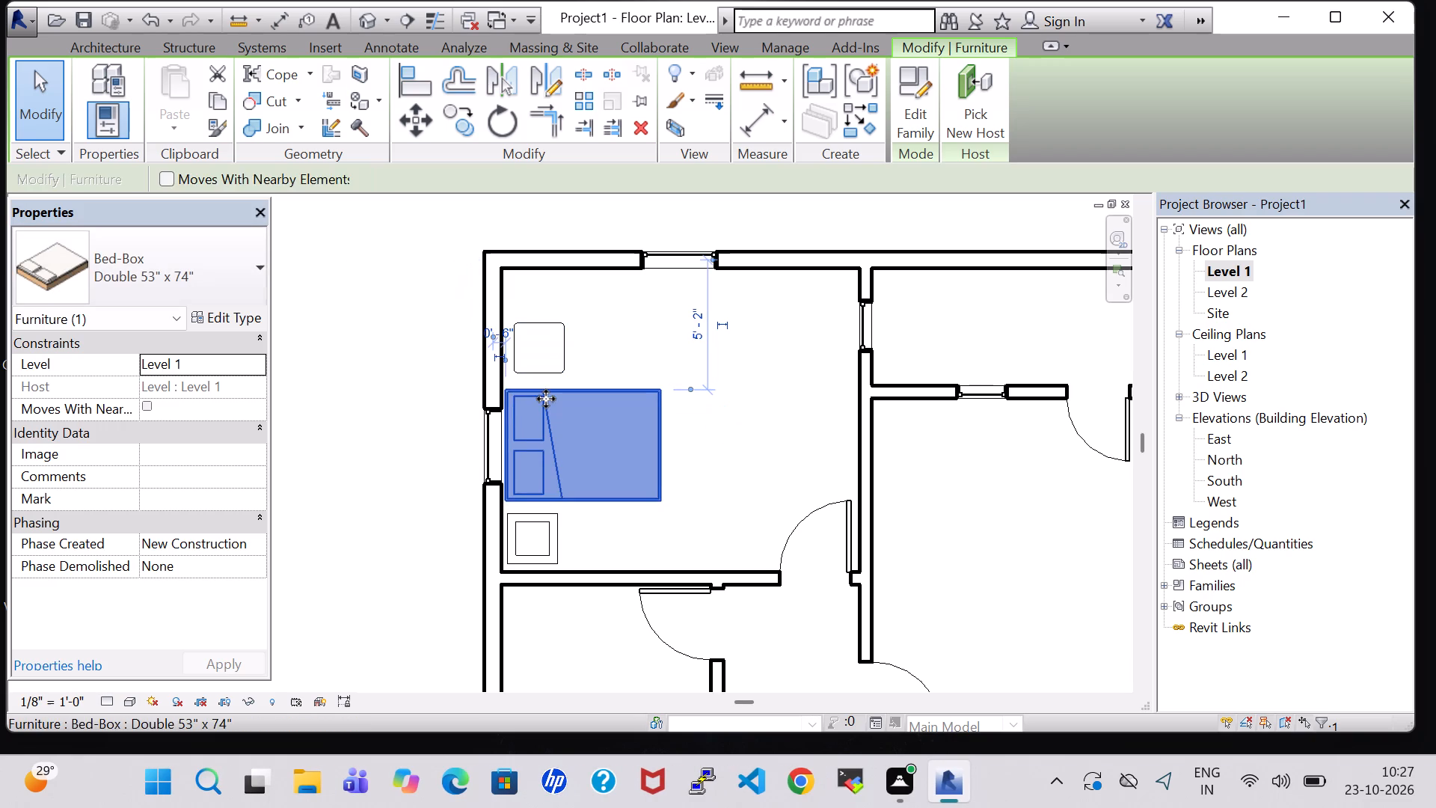
pyautogui.press('Up')
# Nudge the 36" x 48" casement window behind the headboard three increments up along the left wall.
pyautogui.click(482, 437)
pyautogui.press('Up')
pyautogui.press('Up')
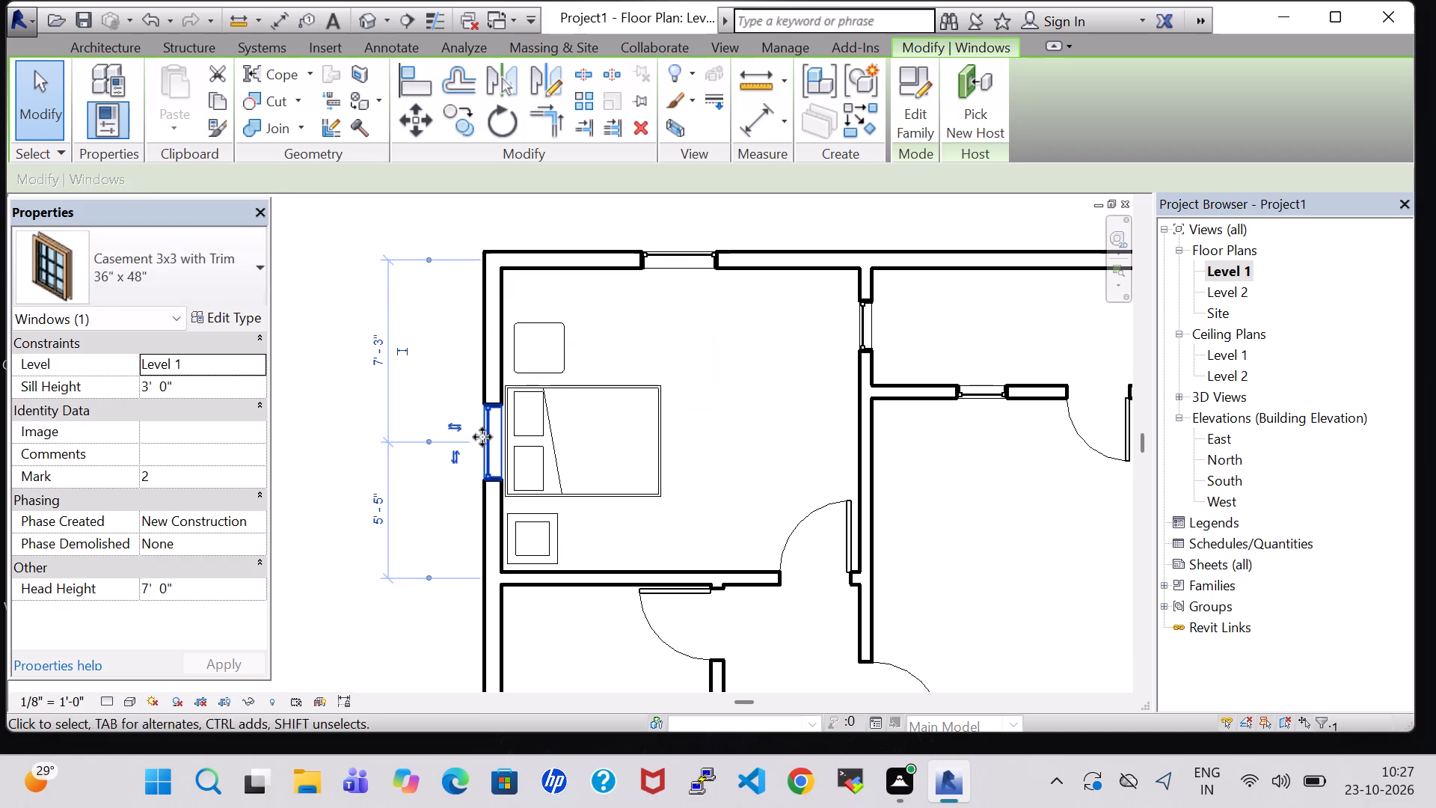
pyautogui.press('Up')
# Nudge the double bed up once more, to 4'-10" from the bedroom's top wall.
pyautogui.click(545, 434)
pyautogui.press('Up')
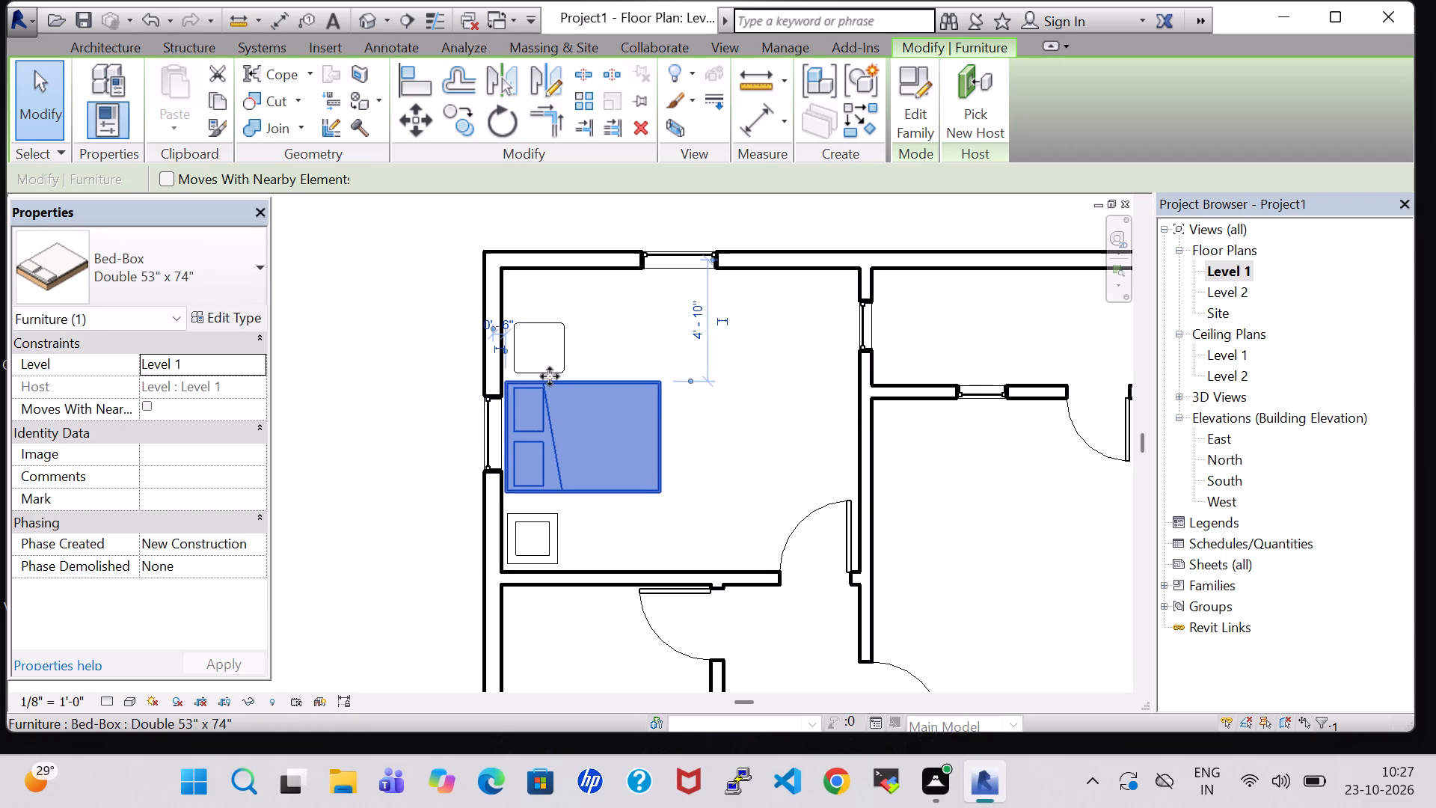
# Nudge the end table above the bed one increment up, towards the bedroom's top wall.
pyautogui.click(549, 370)
pyautogui.press('Up')
# Nudge the 24" x 24" x 24" coffee table below the bed two increments up, closer to the bed.
pyautogui.click(532, 522)
pyautogui.press('Up')
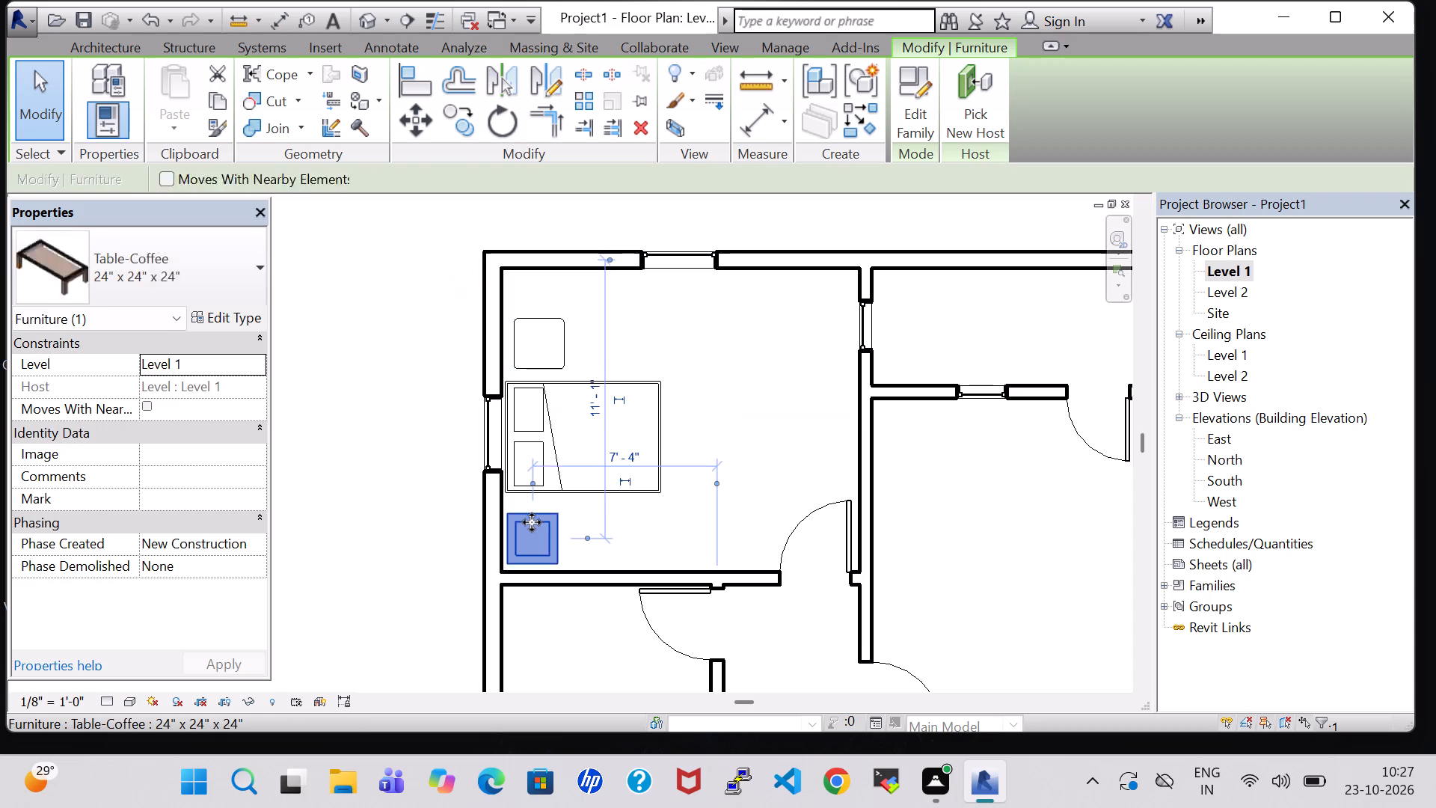
pyautogui.press('Up')
pyautogui.click(744, 382)
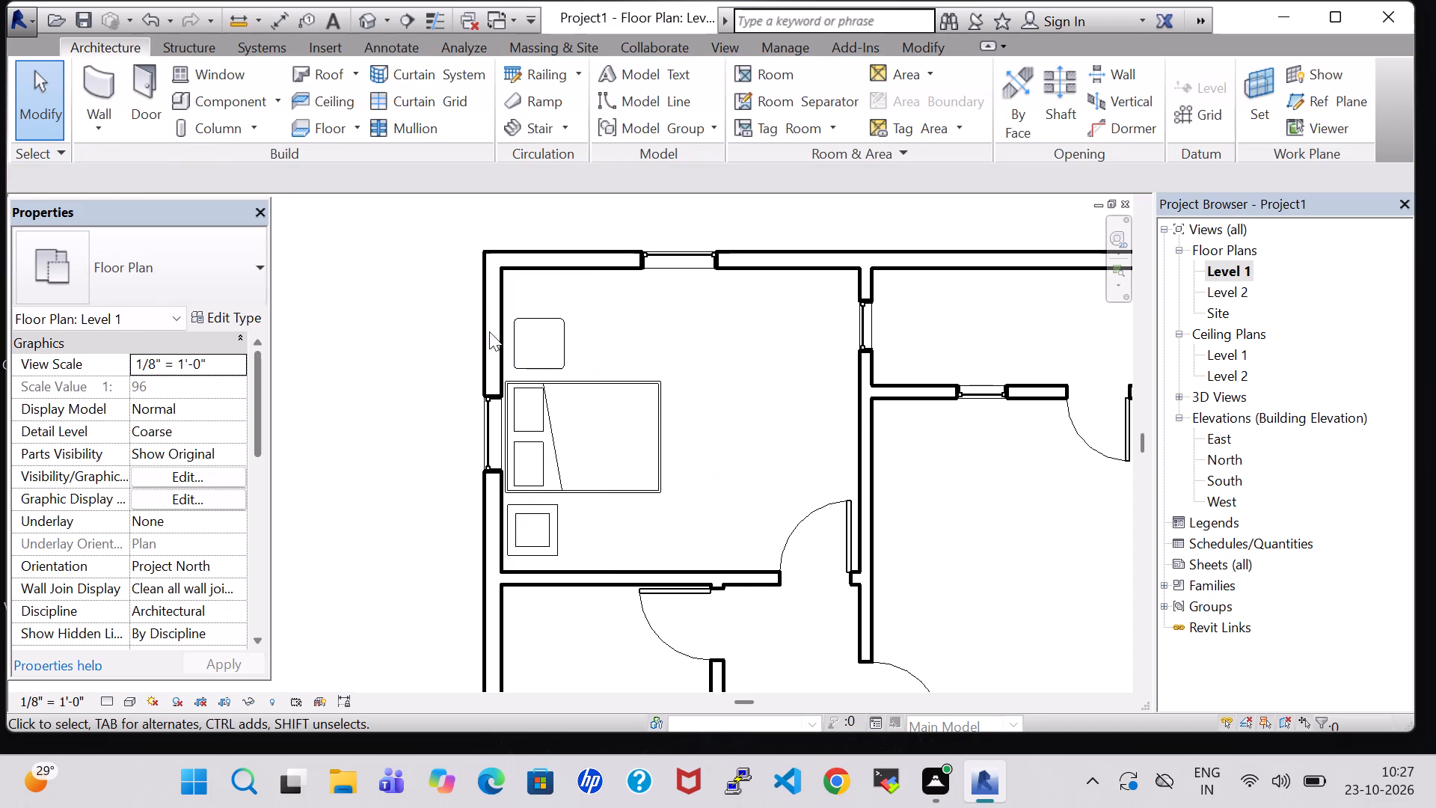
# Set the height of the 24" x 24" end table type to 2' 0".
pyautogui.click(553, 355)
pyautogui.click(543, 346)
pyautogui.click(228, 315)
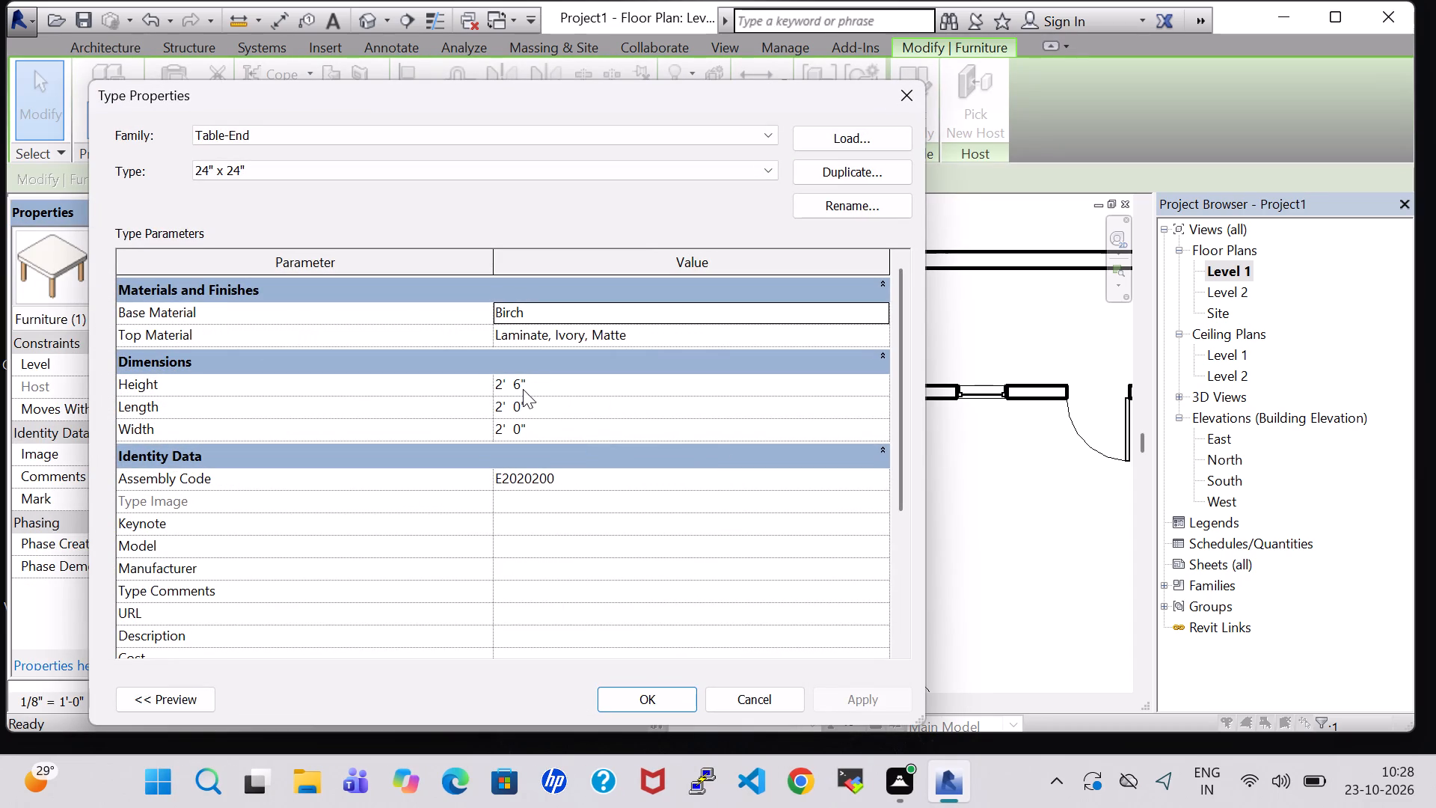
pyautogui.click(523, 389)
pyautogui.press('BackSpace')
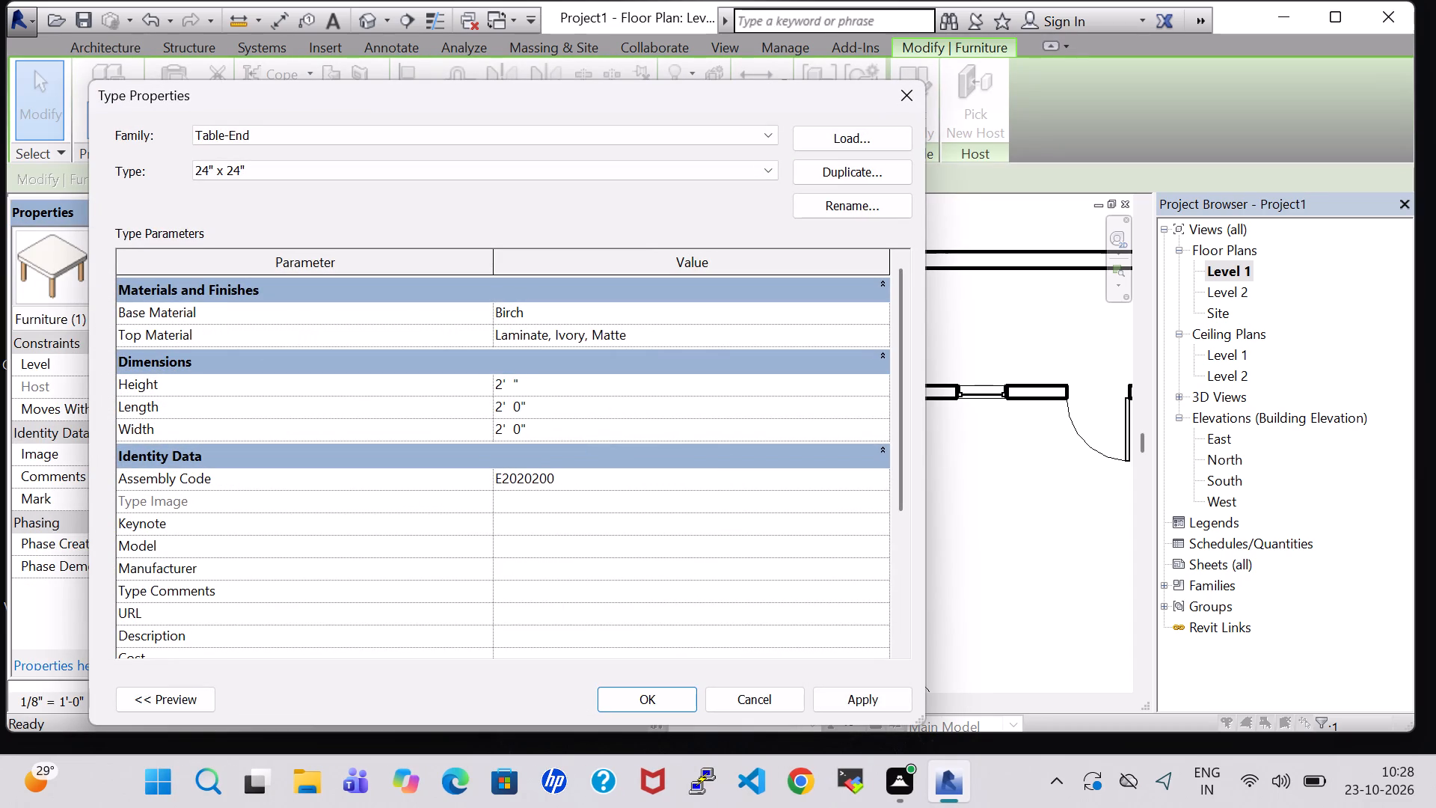
pyautogui.press('0')
pyautogui.click(658, 691)
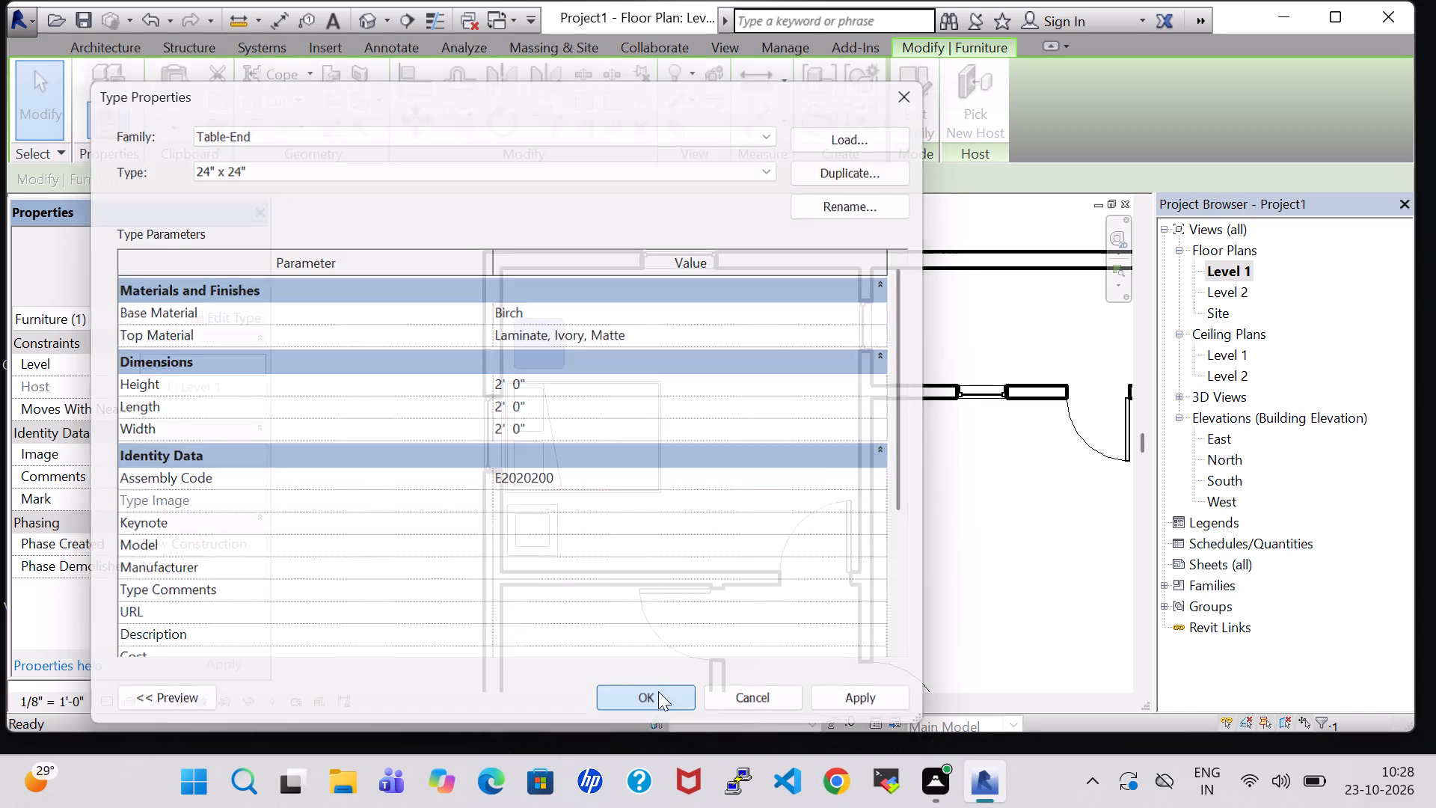
pyautogui.click(591, 531)
# Check the type dimensions of the coffee table below the bed.
pyautogui.click(547, 518)
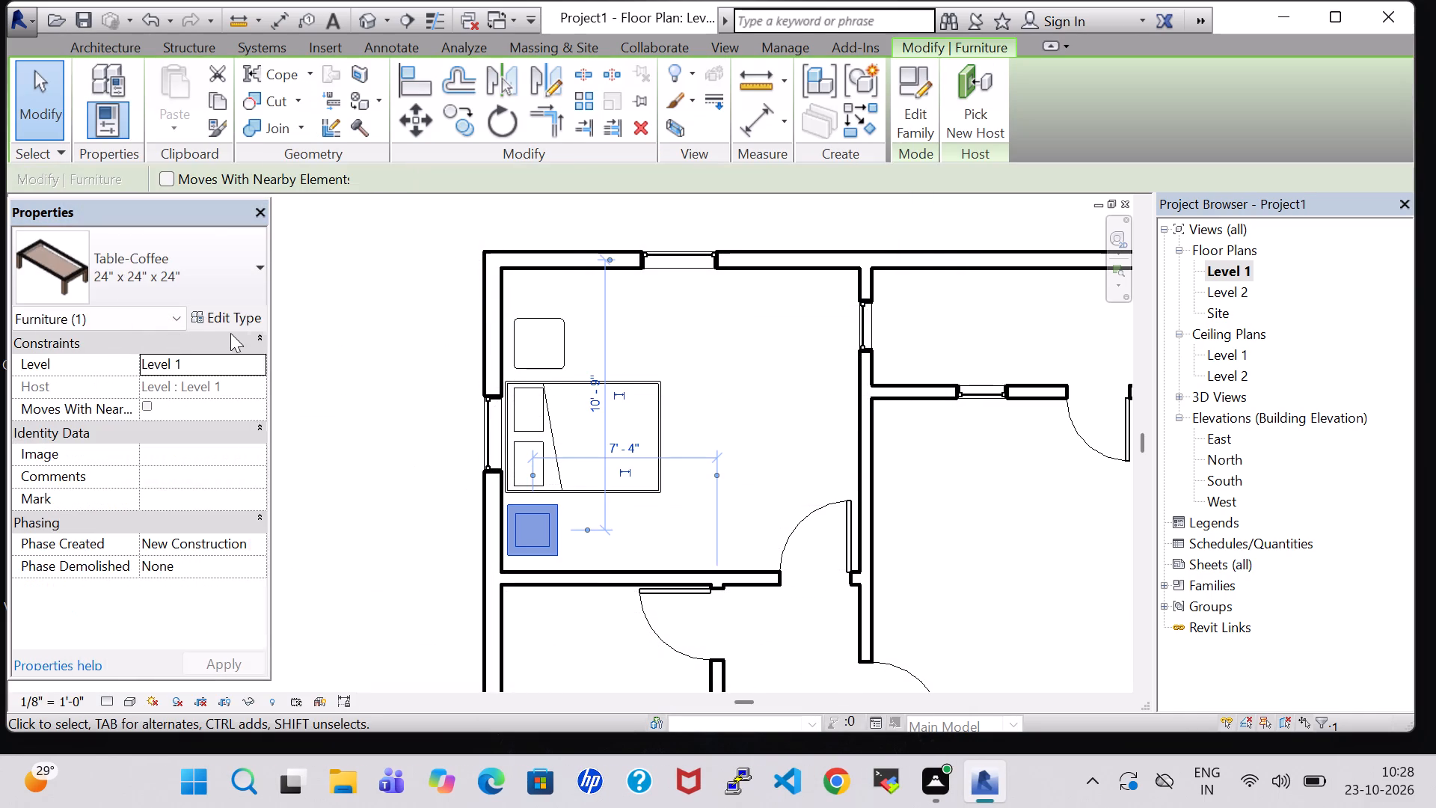
pyautogui.click(221, 312)
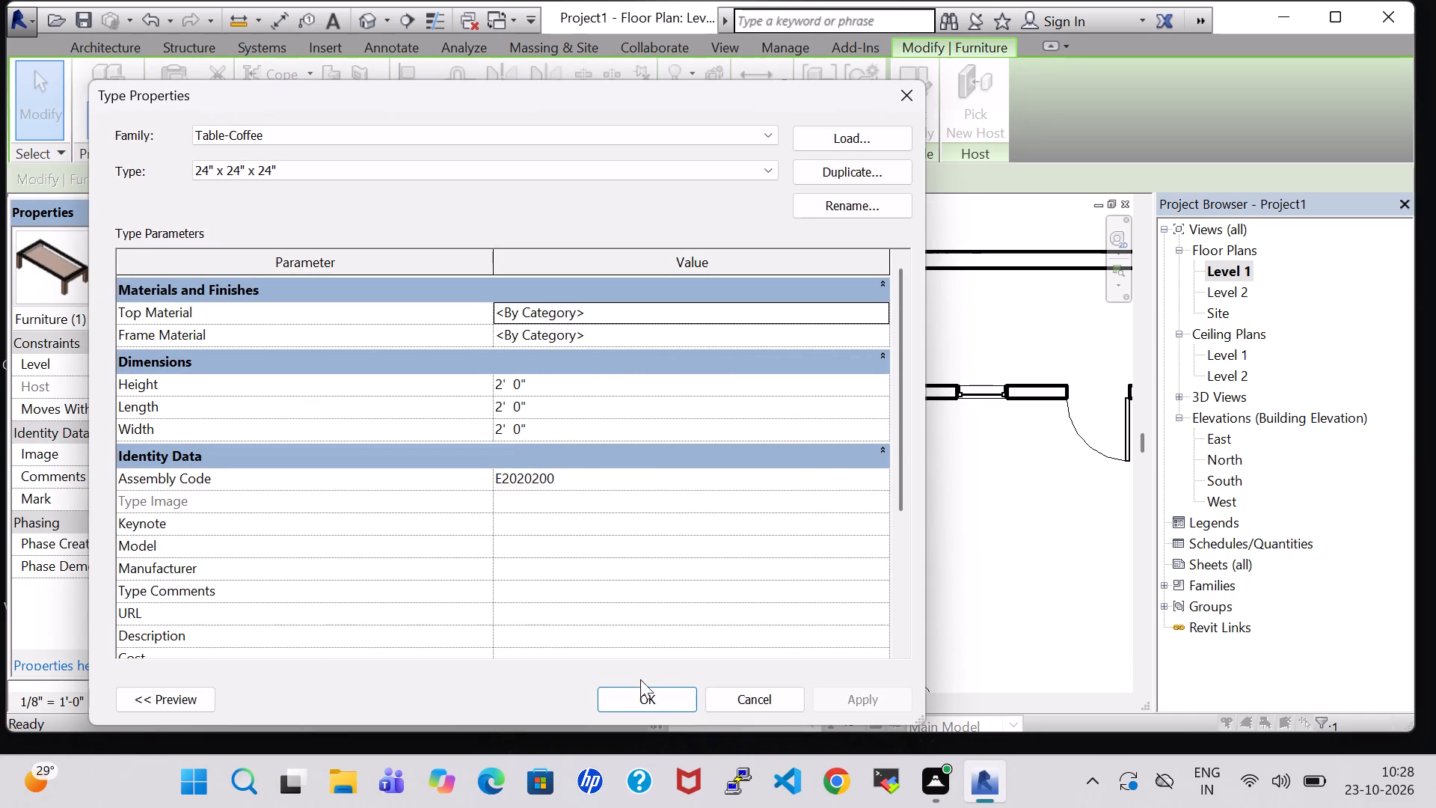
pyautogui.click(648, 711)
pyautogui.click(755, 429)
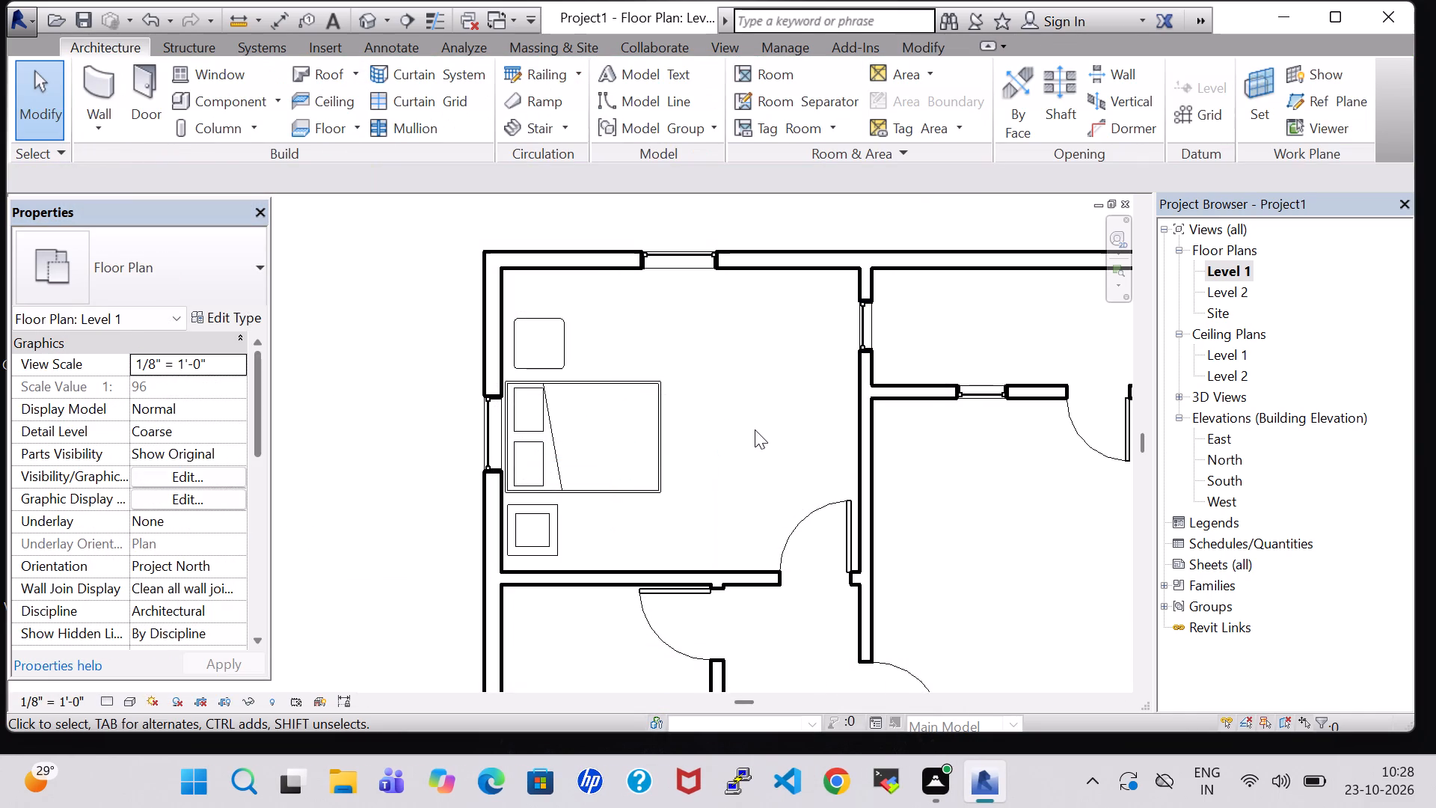
# Load the Dresser family from the Furniture Storage library and place a 48" x 72" x 24" dresser against the bedroom's top wall, right of the window.
pyautogui.click(216, 106)
pyautogui.click(924, 116)
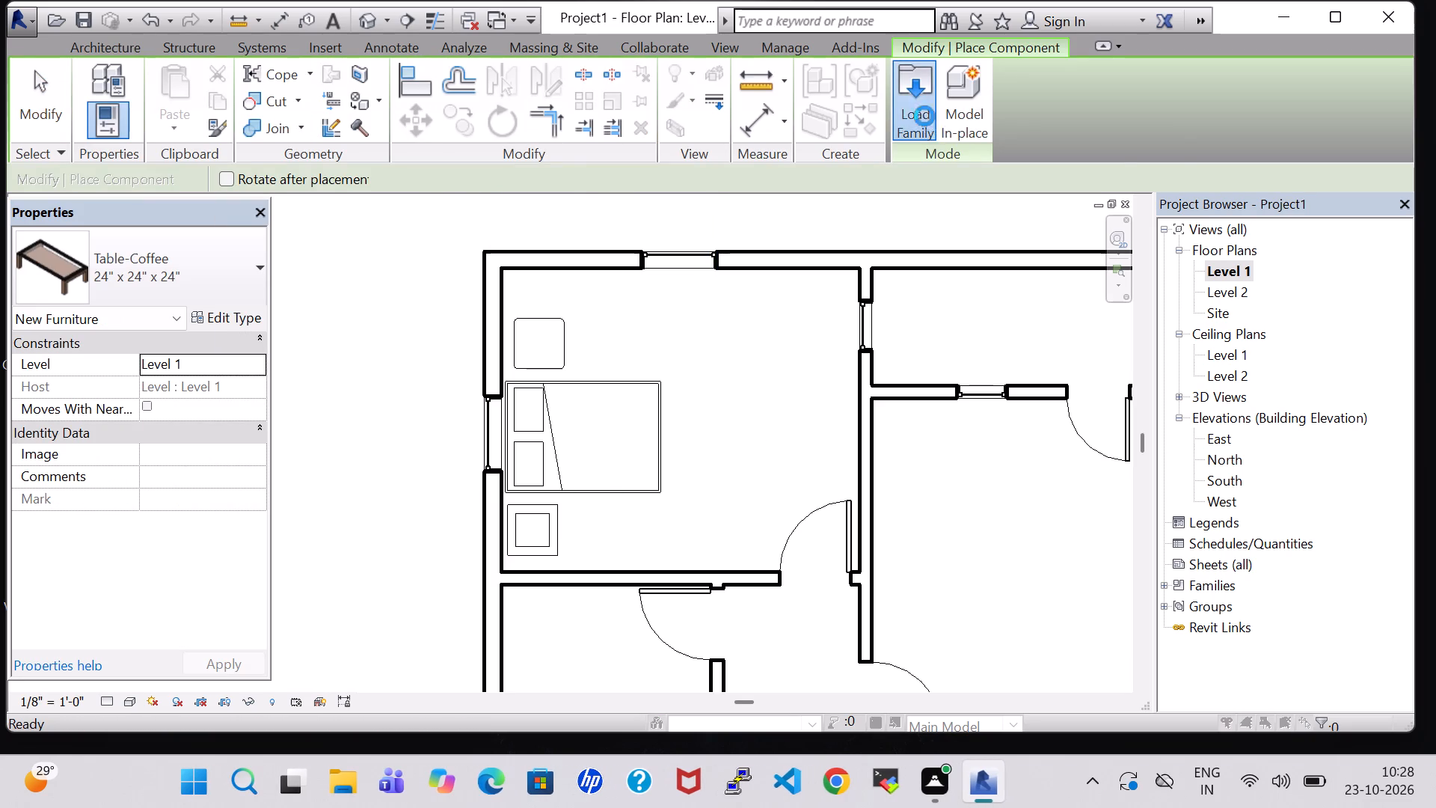
pyautogui.doubleClick(844, 498)
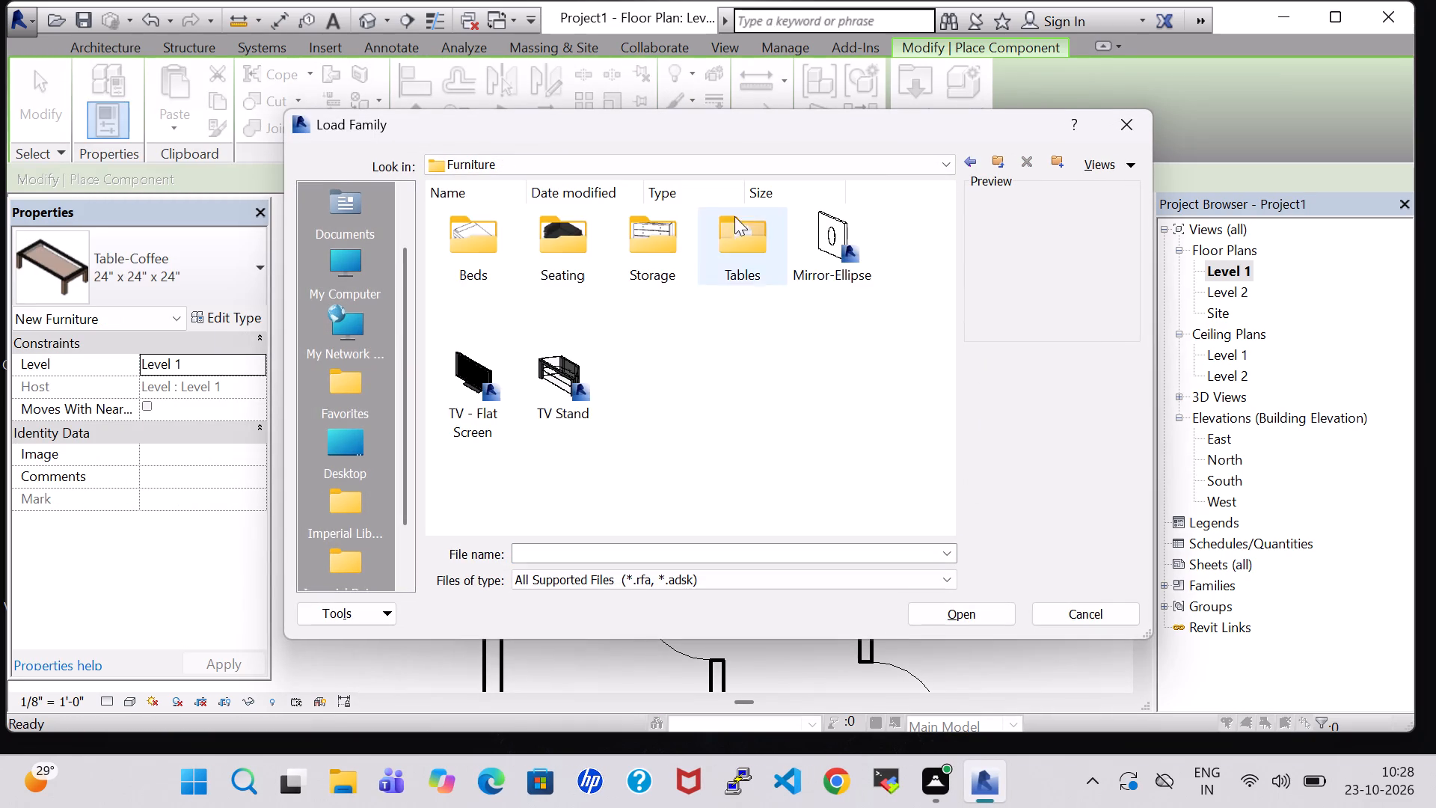
pyautogui.doubleClick(675, 244)
pyautogui.click(657, 385)
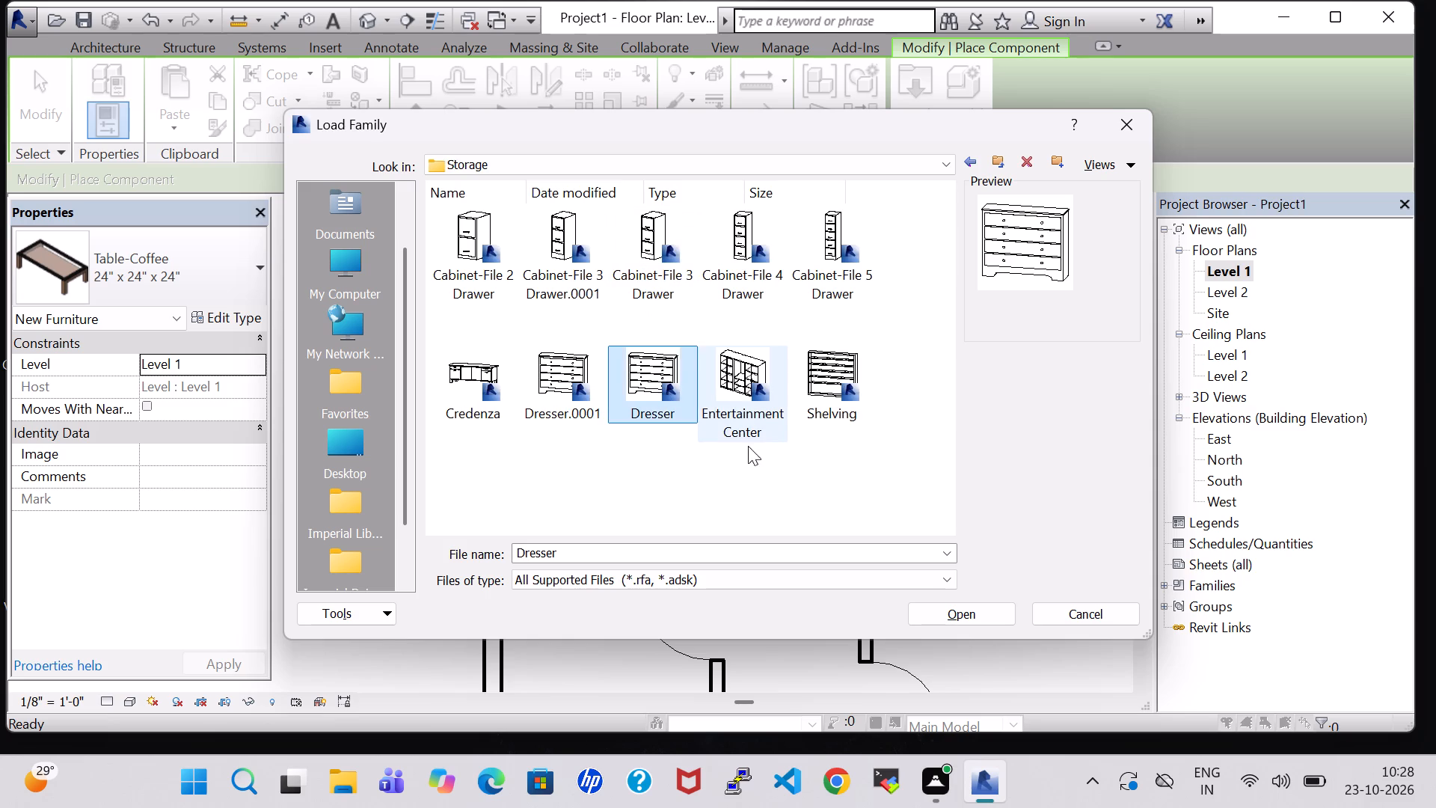
pyautogui.click(979, 608)
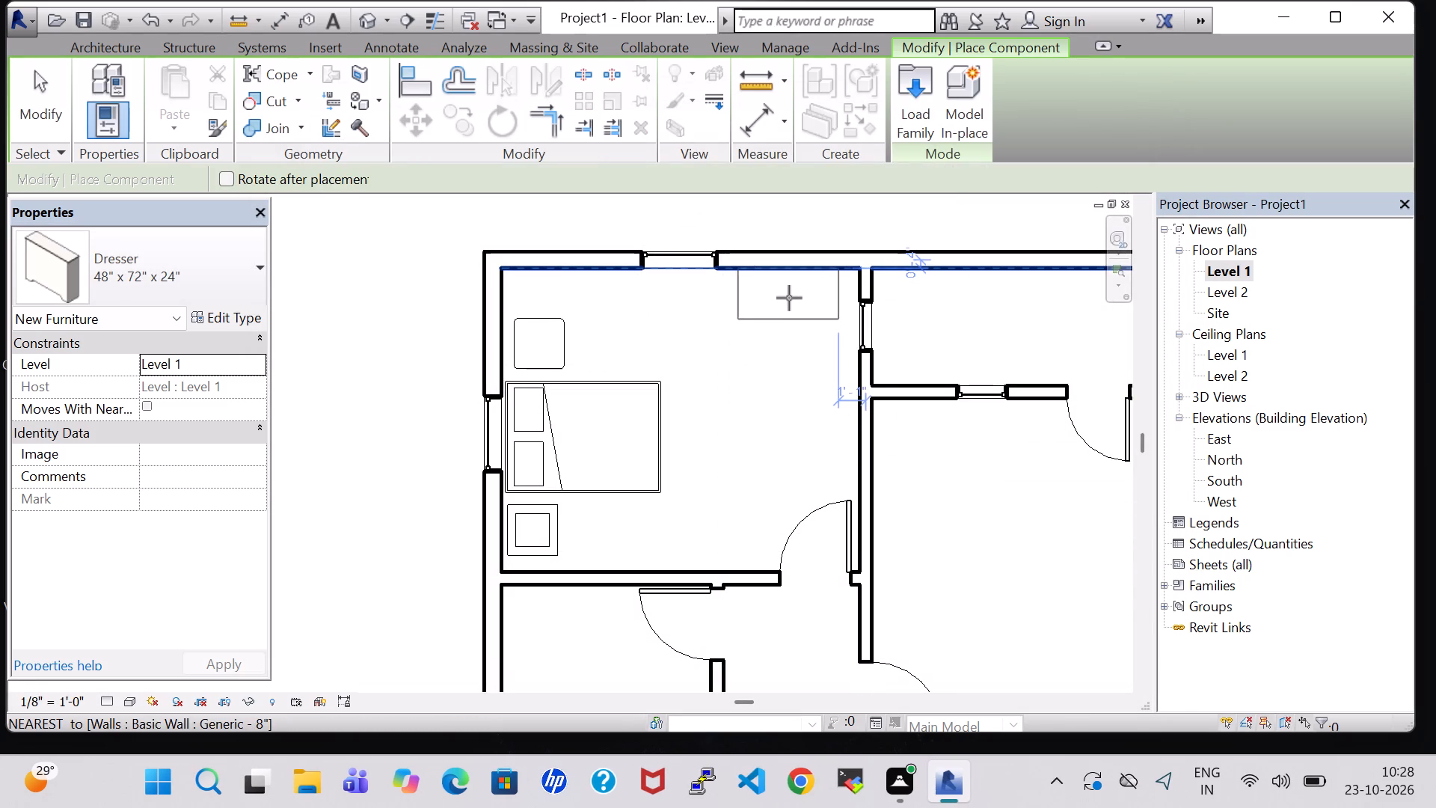
pyautogui.click(788, 298)
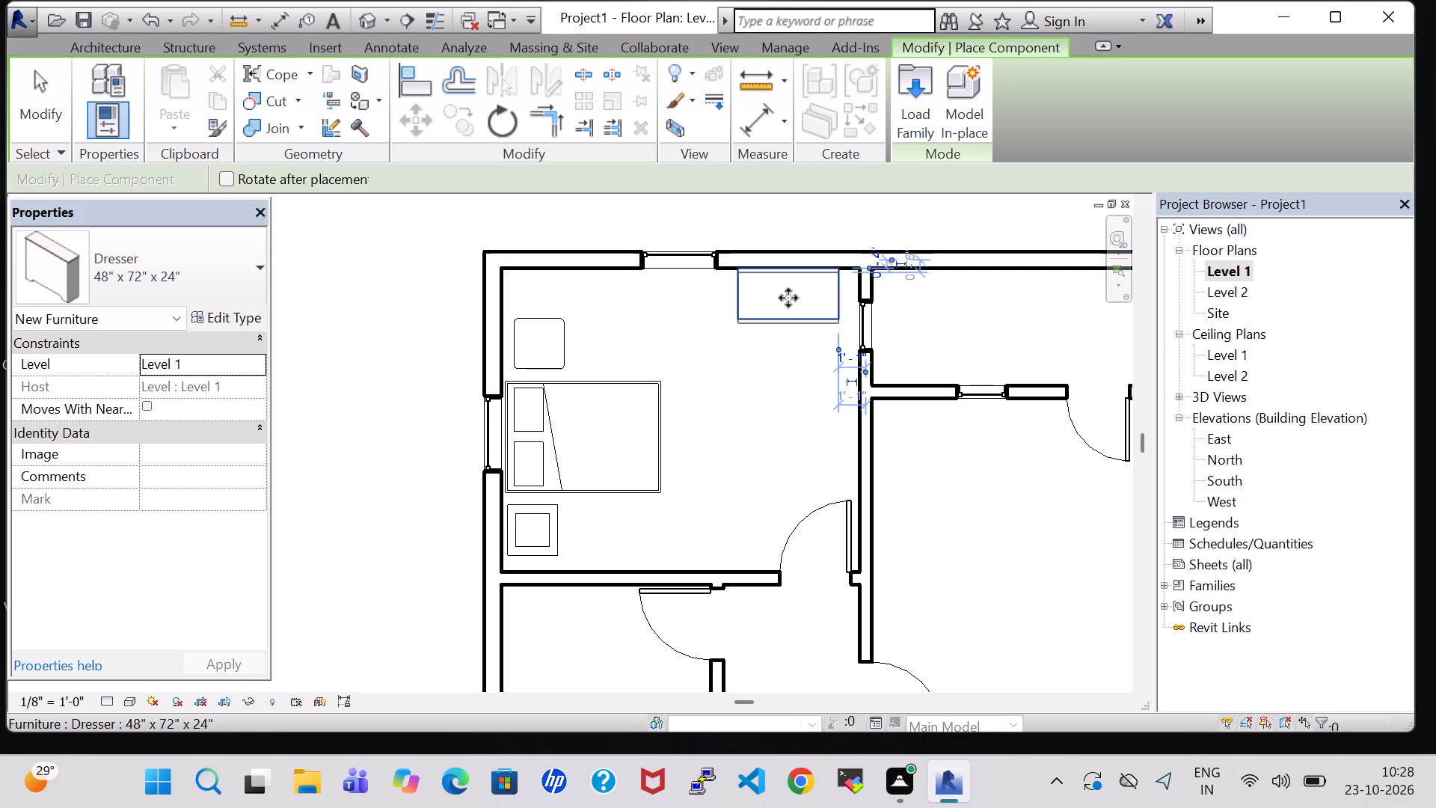
pyautogui.press('Escape')
pyautogui.press('Escape')
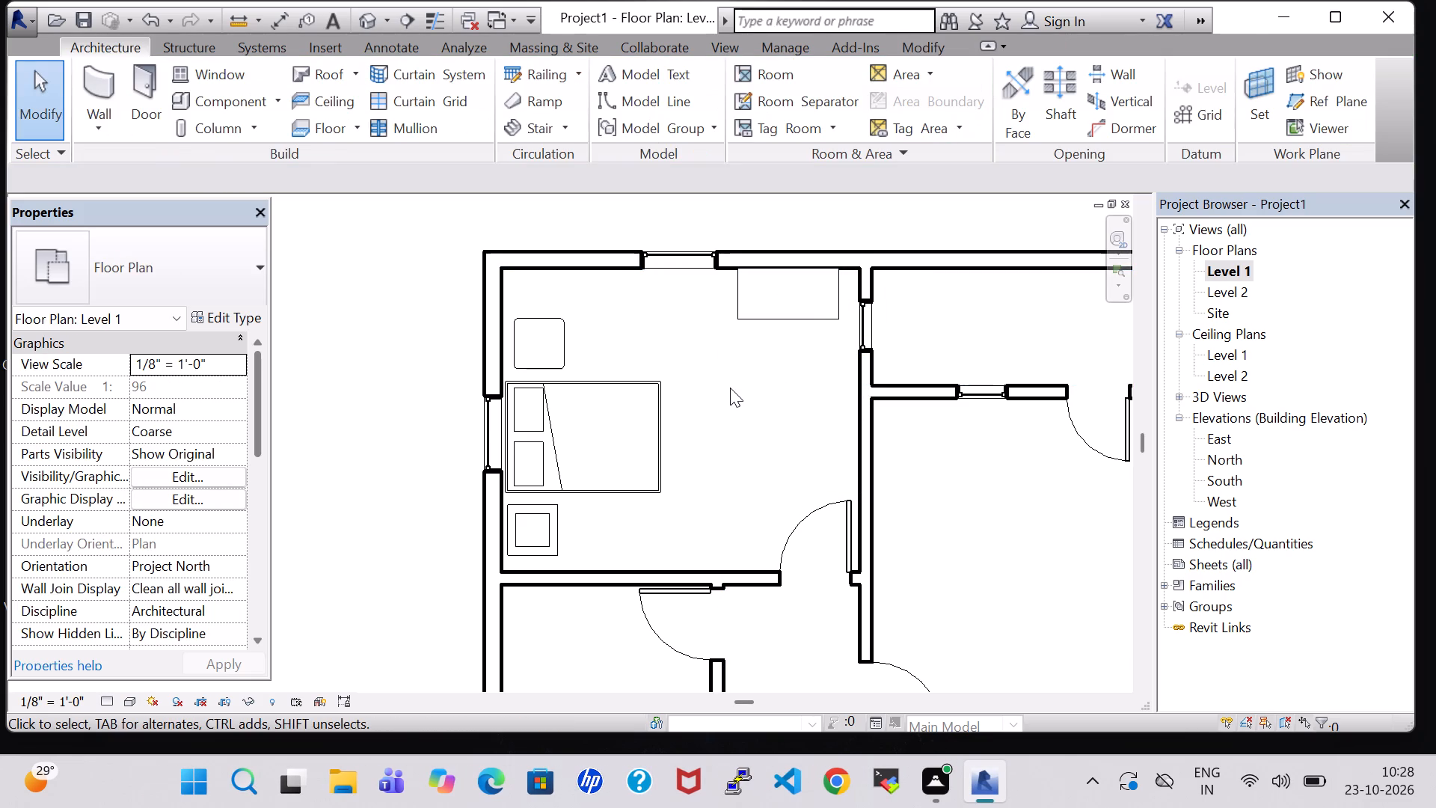
# Load the Cabinet-File 2 Drawer family from Furniture Storage and place a 15" x 18" cabinet against the bedroom's top wall, left of the window.
pyautogui.click(248, 96)
pyautogui.click(914, 114)
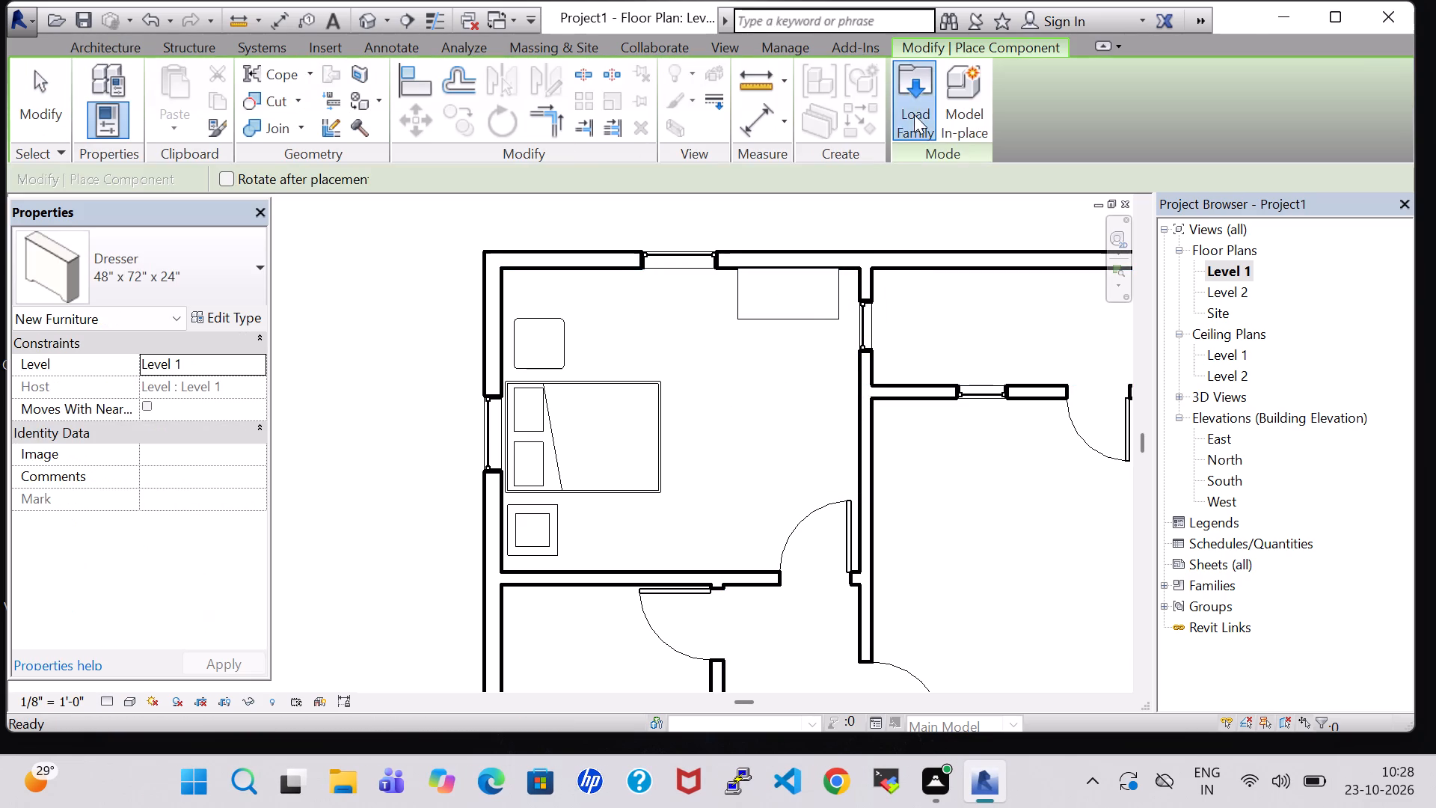
pyautogui.doubleClick(848, 512)
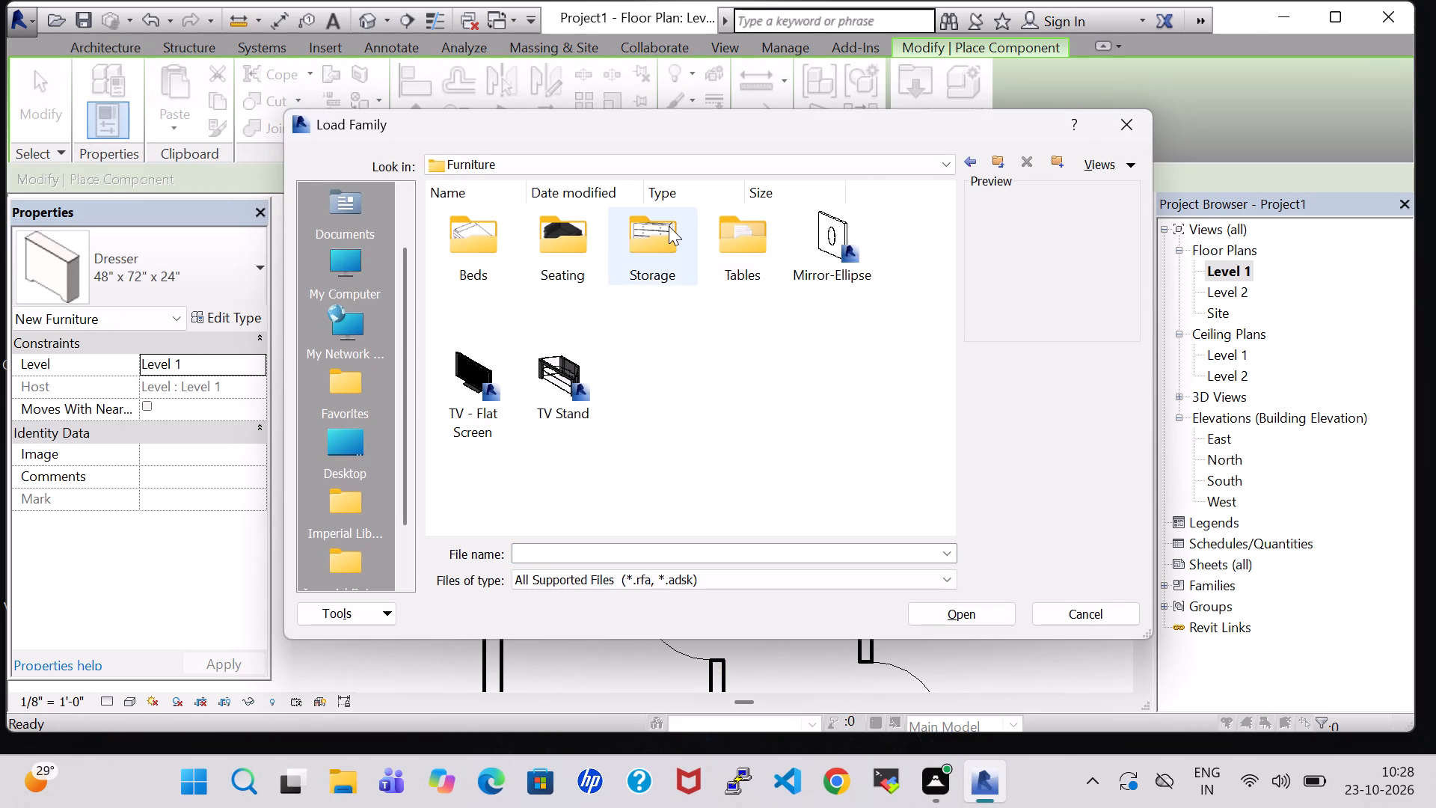
pyautogui.doubleClick(669, 226)
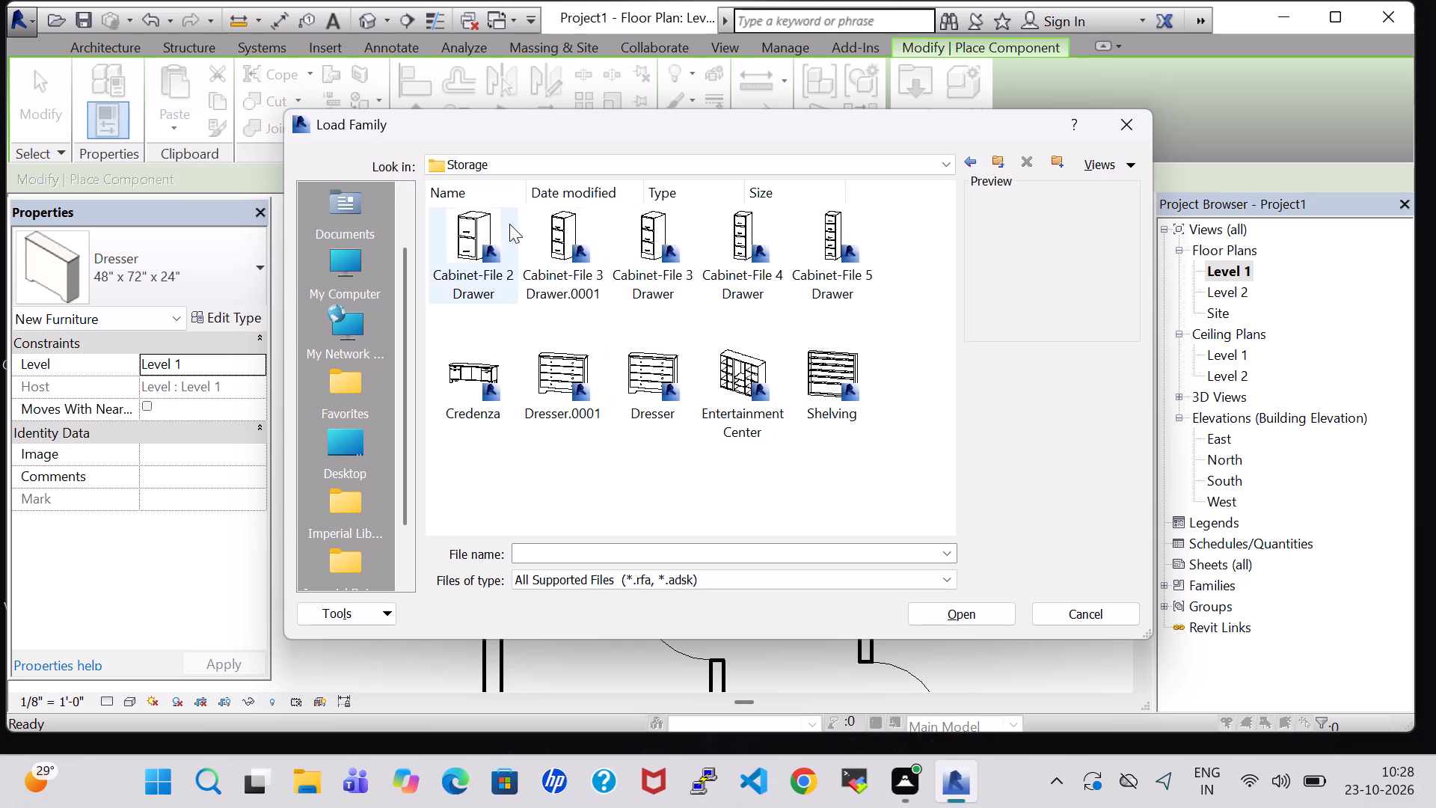
pyautogui.click(485, 228)
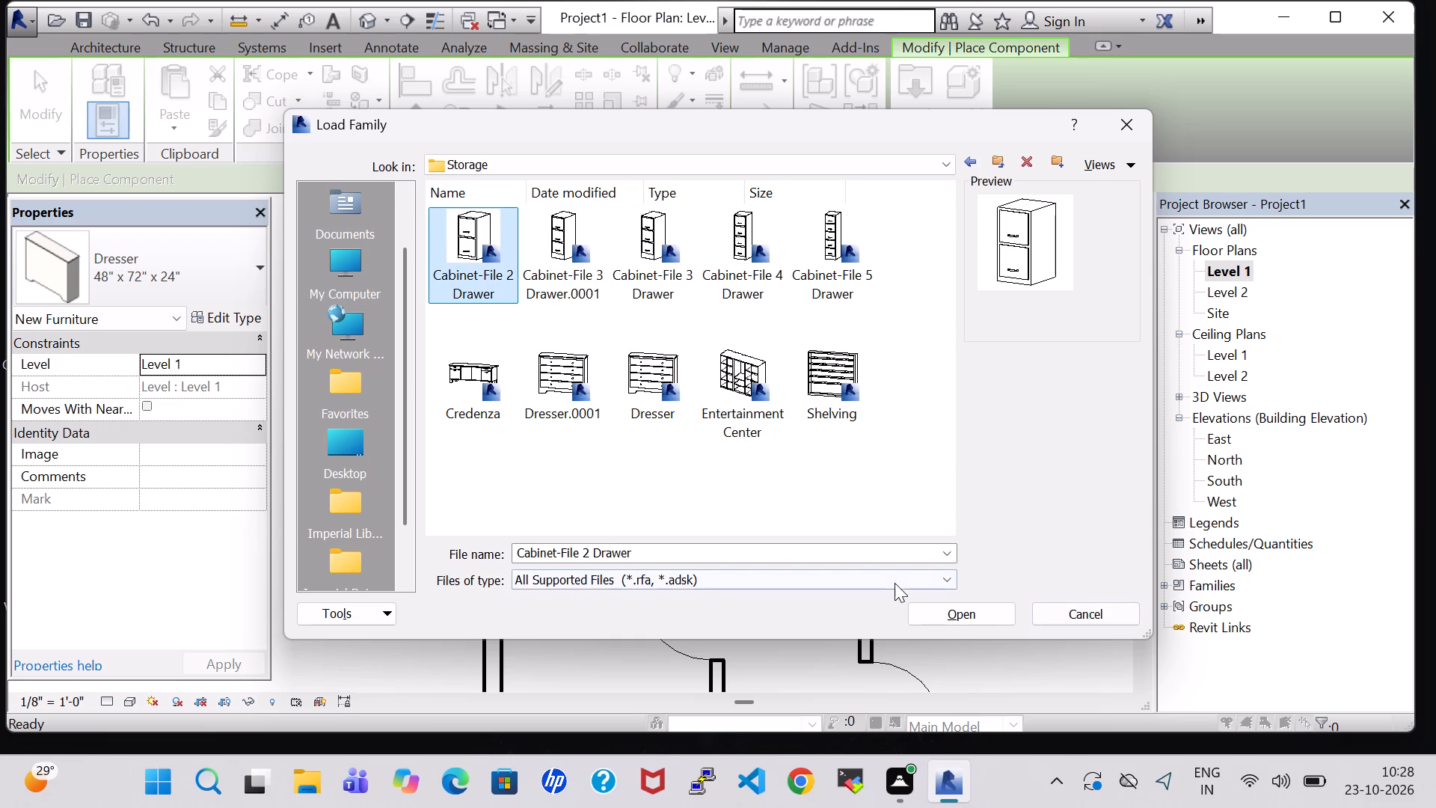
pyautogui.click(980, 610)
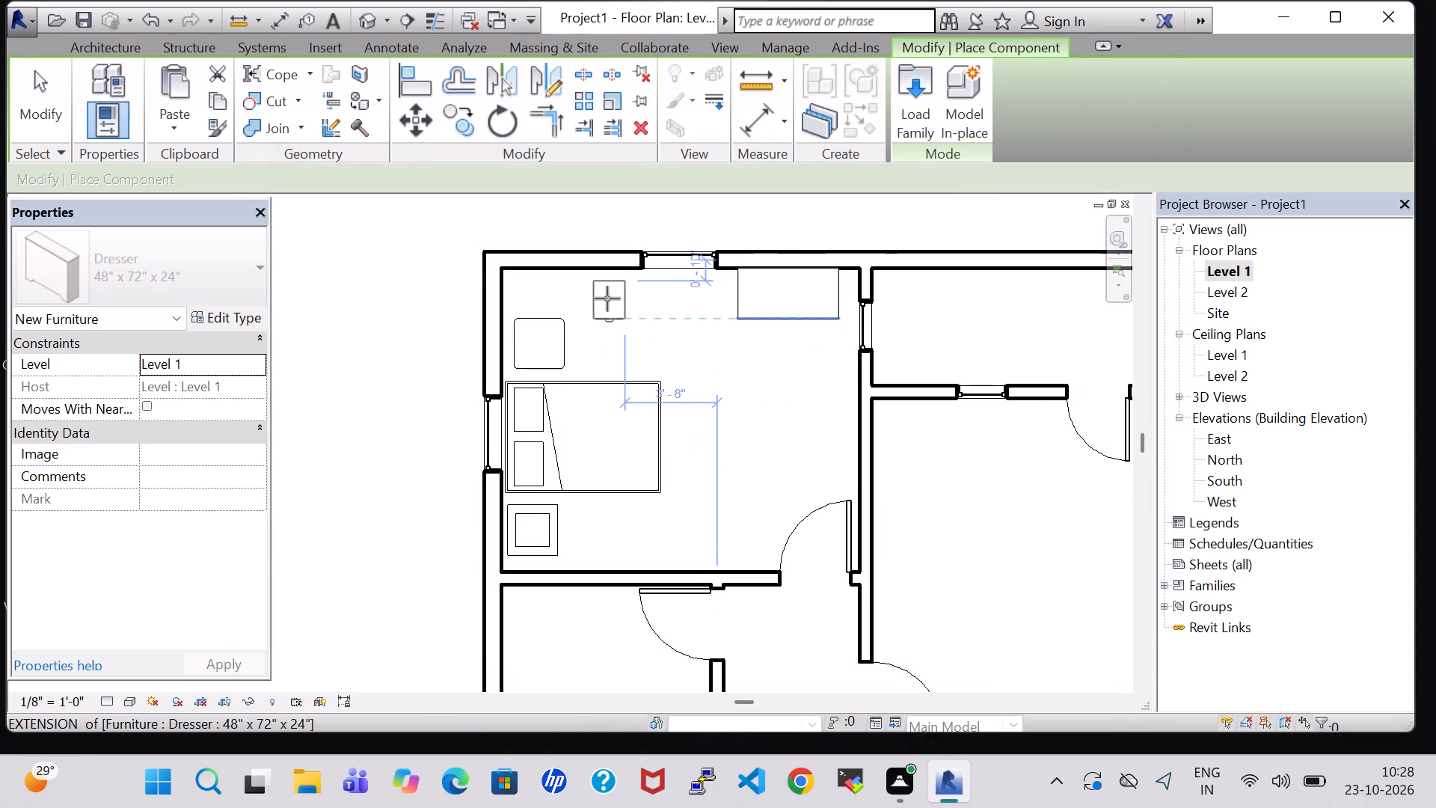
pyautogui.scroll(2, 607, 287)
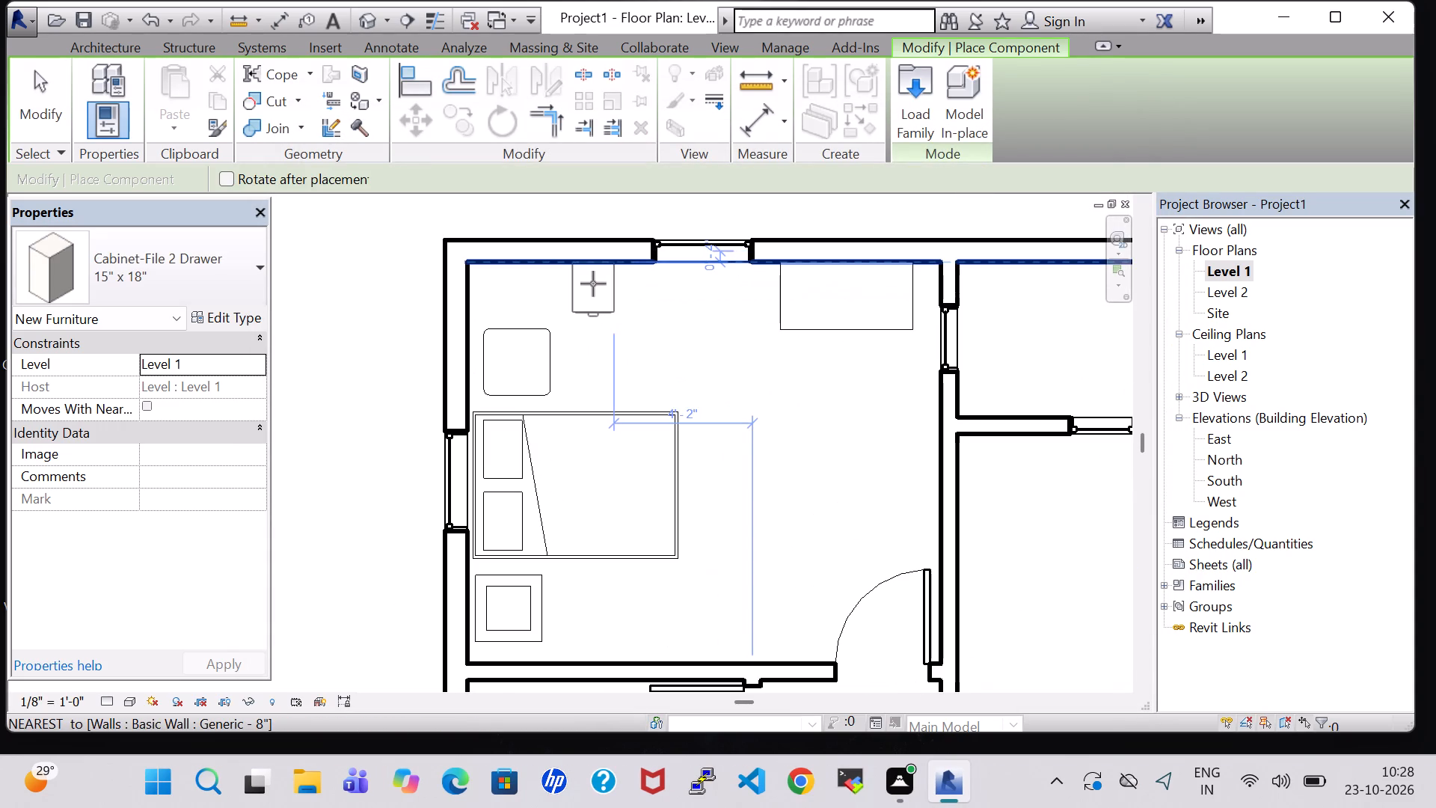
pyautogui.click(593, 284)
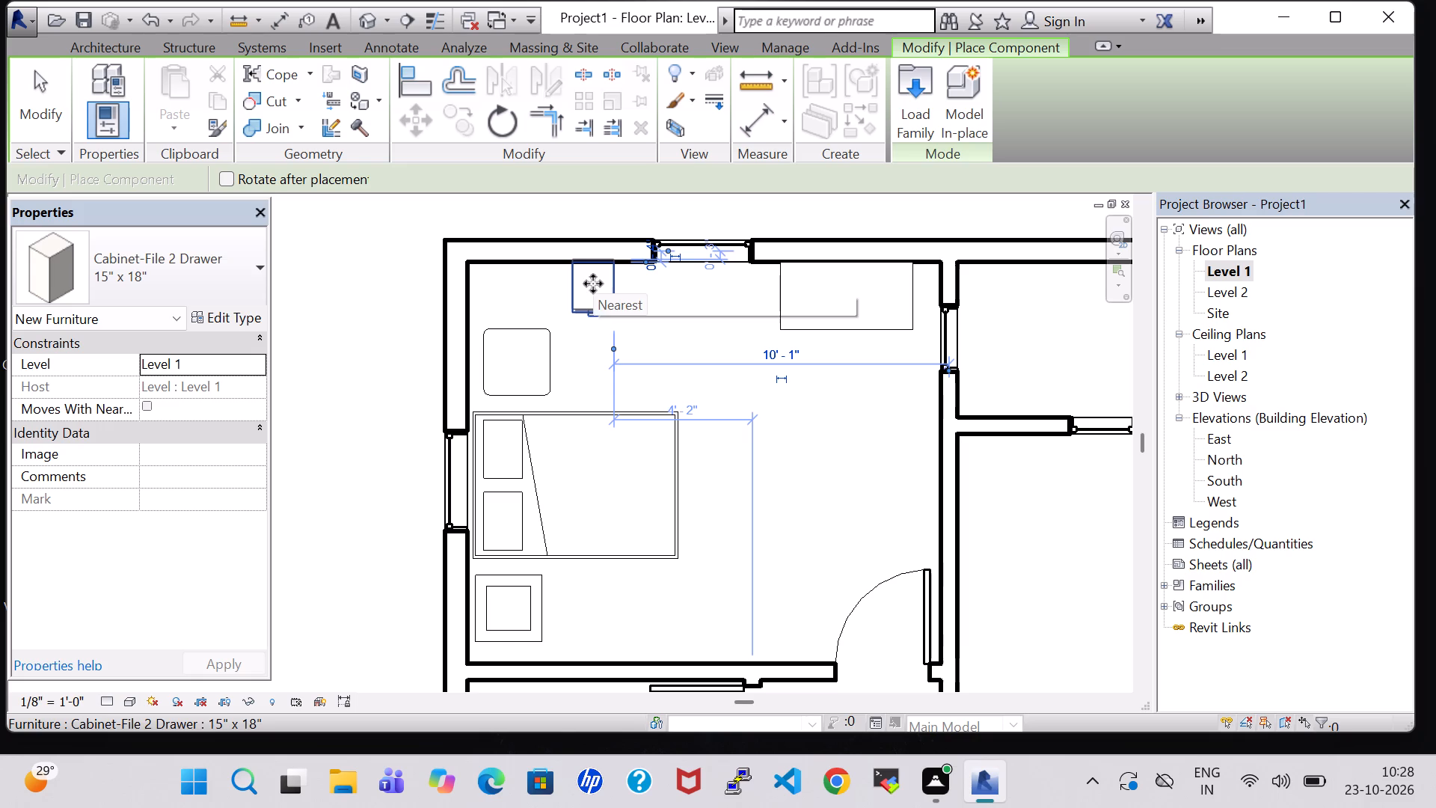
pyautogui.press('Escape')
pyautogui.press('Escape')
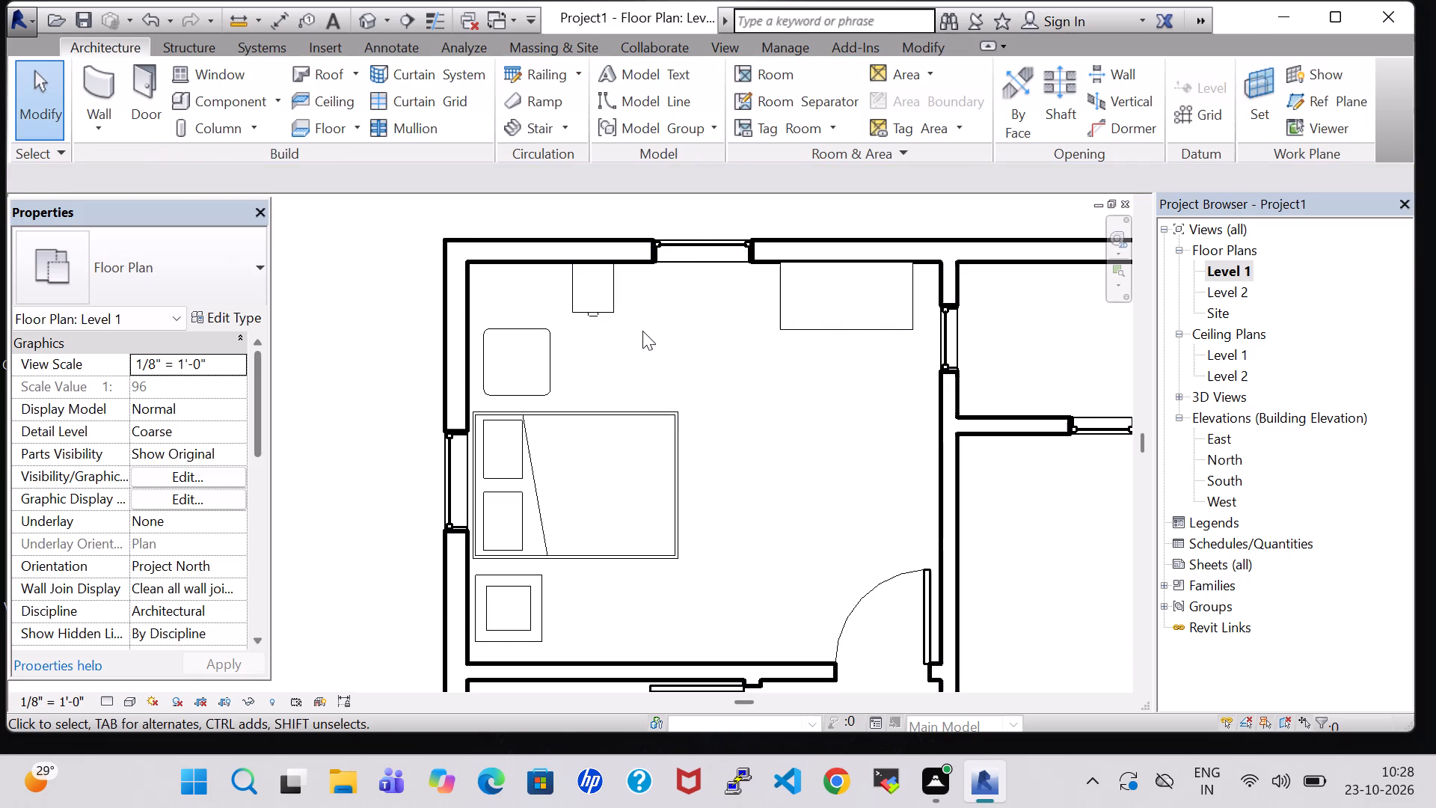
# Load the Chair-Corbu family from the Furniture Seating library for placement.
pyautogui.scroll(-4, 642, 332)
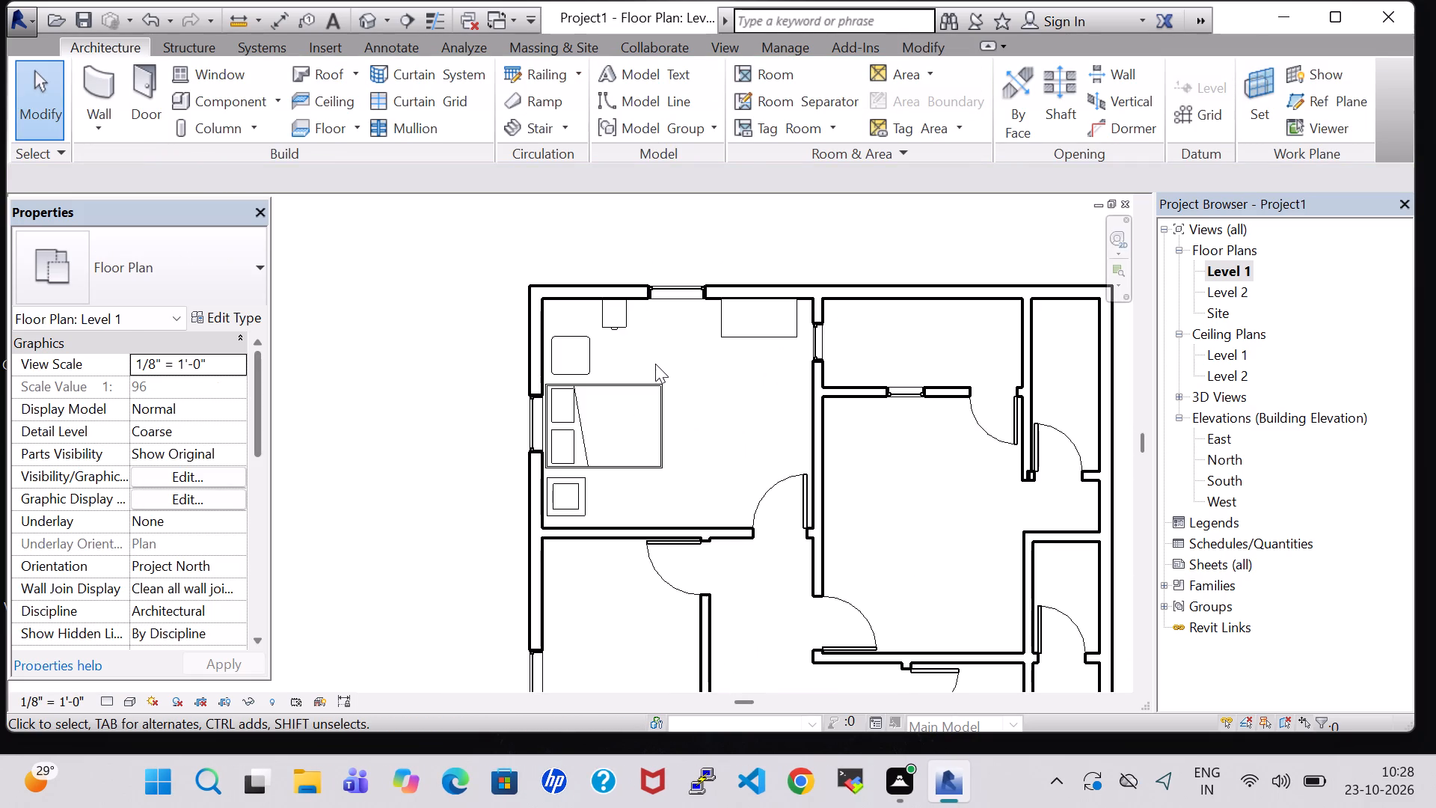
pyautogui.moveTo(719, 439); pyautogui.dragTo(706, 421, button='middle')
pyautogui.middleClick(701, 416)
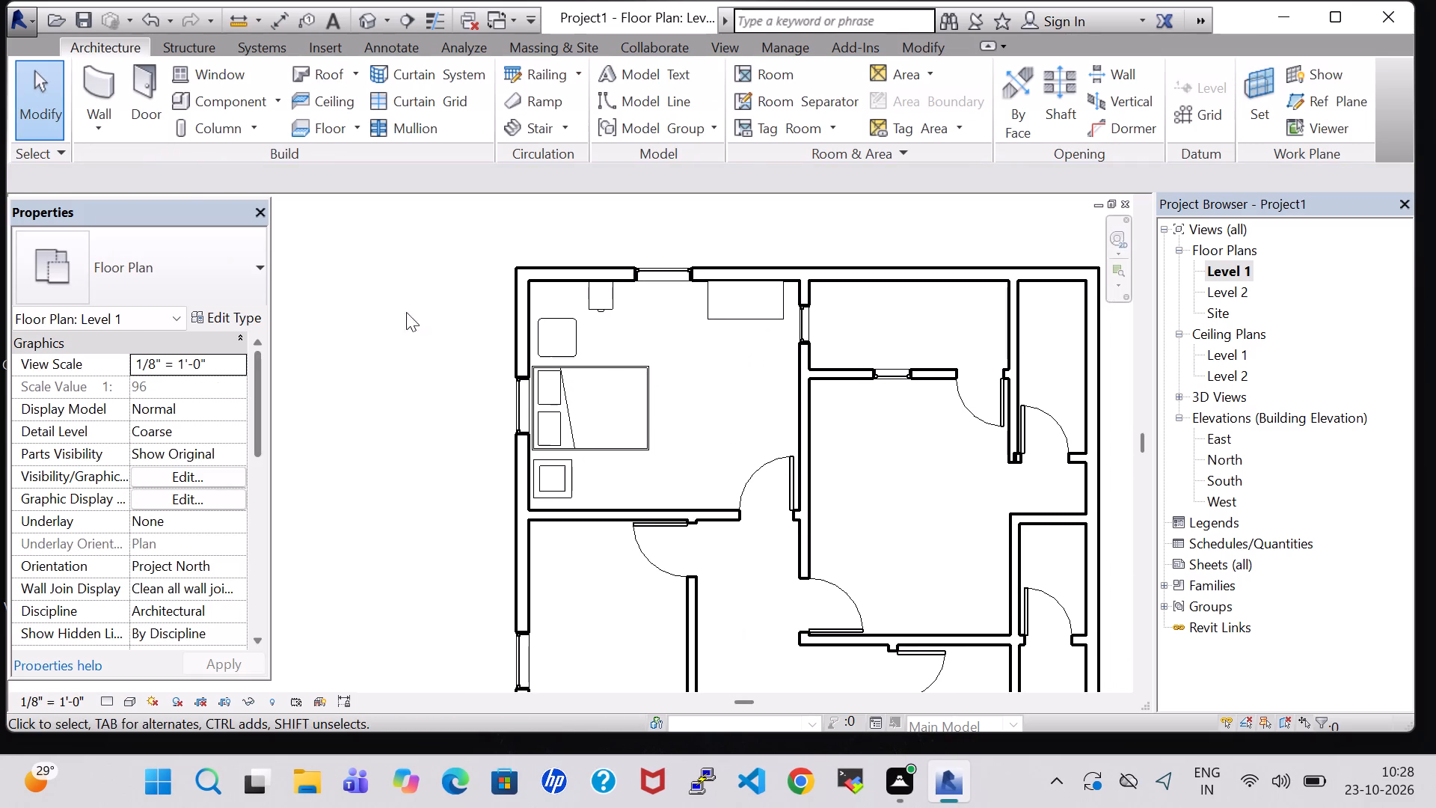
pyautogui.click(228, 94)
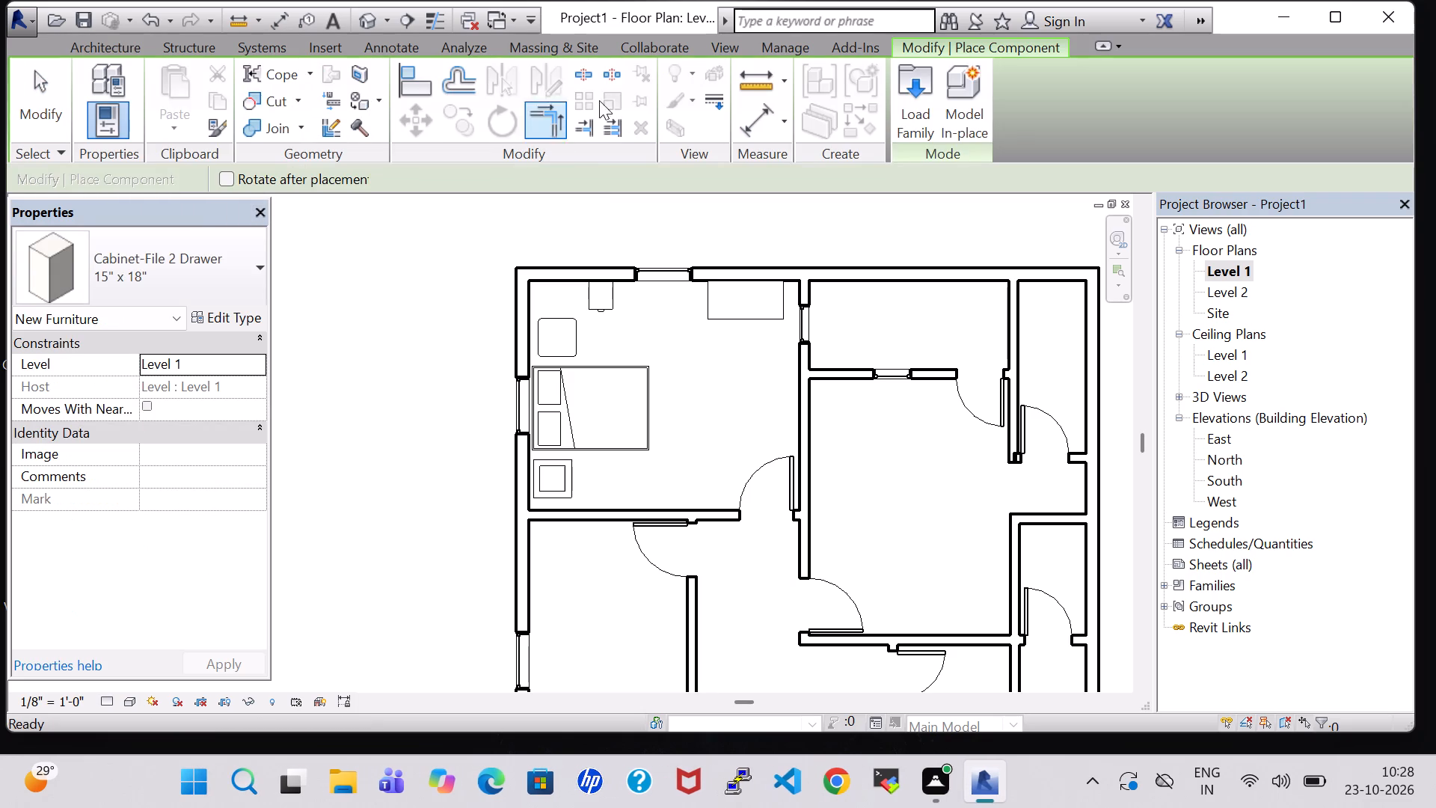
pyautogui.click(910, 104)
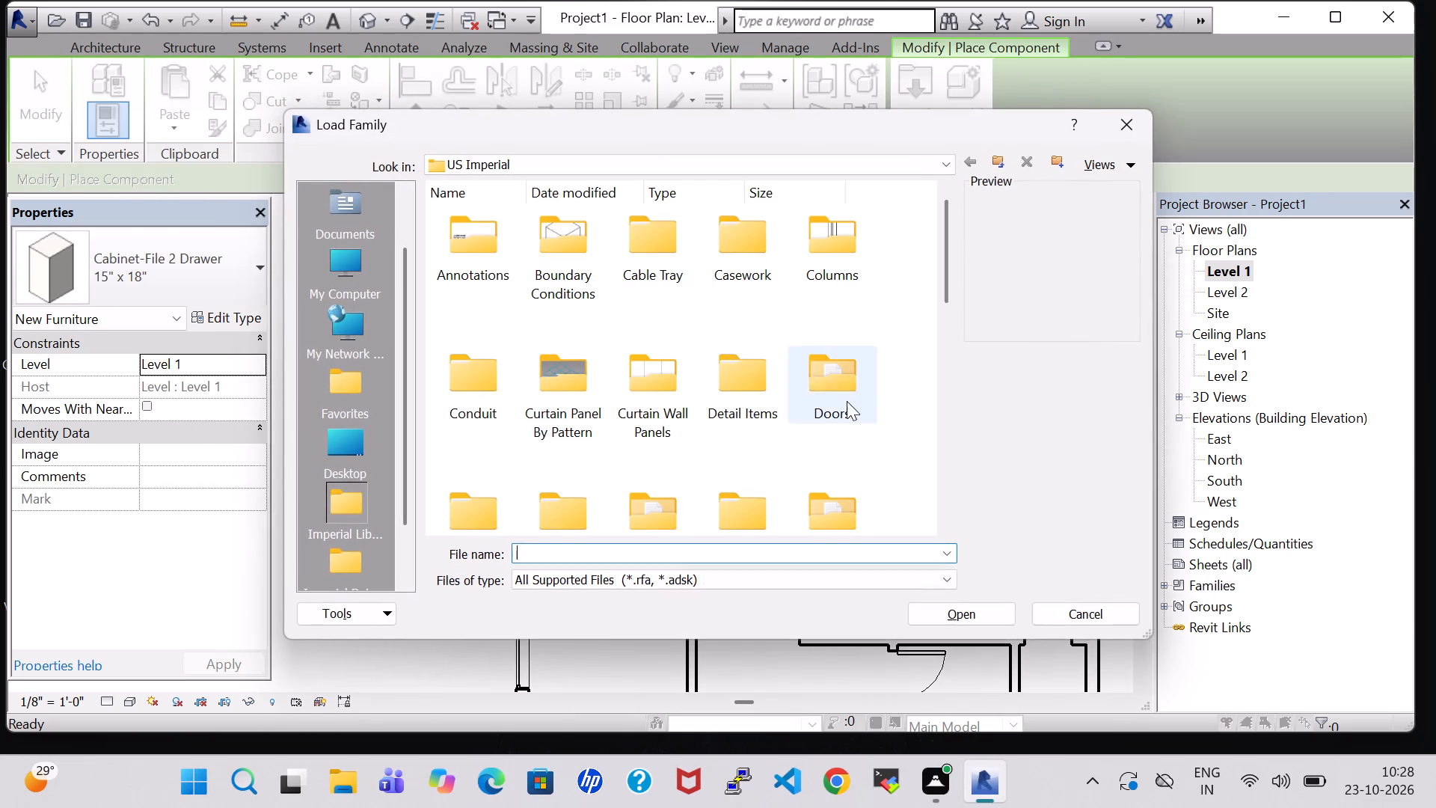
pyautogui.doubleClick(859, 509)
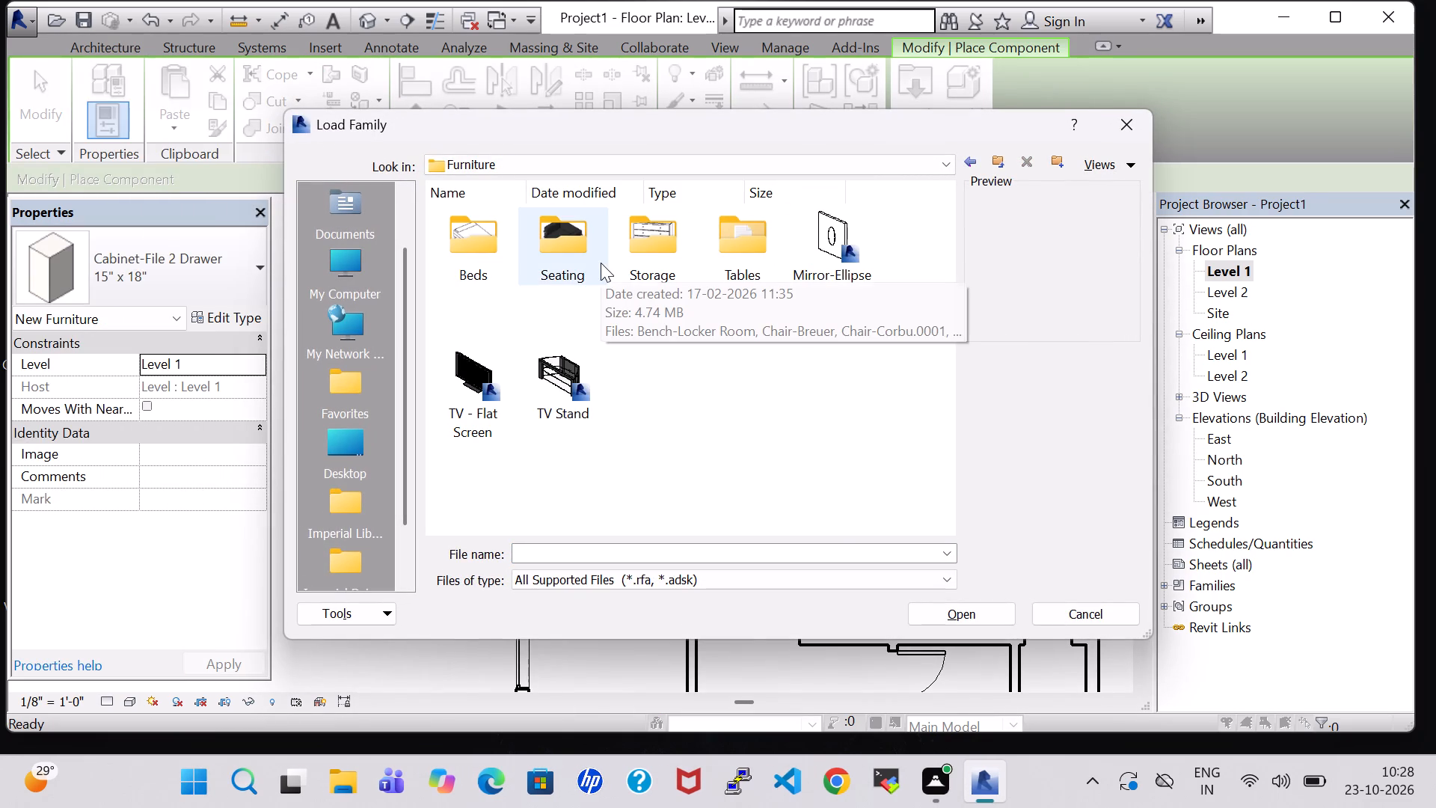
pyautogui.doubleClick(564, 246)
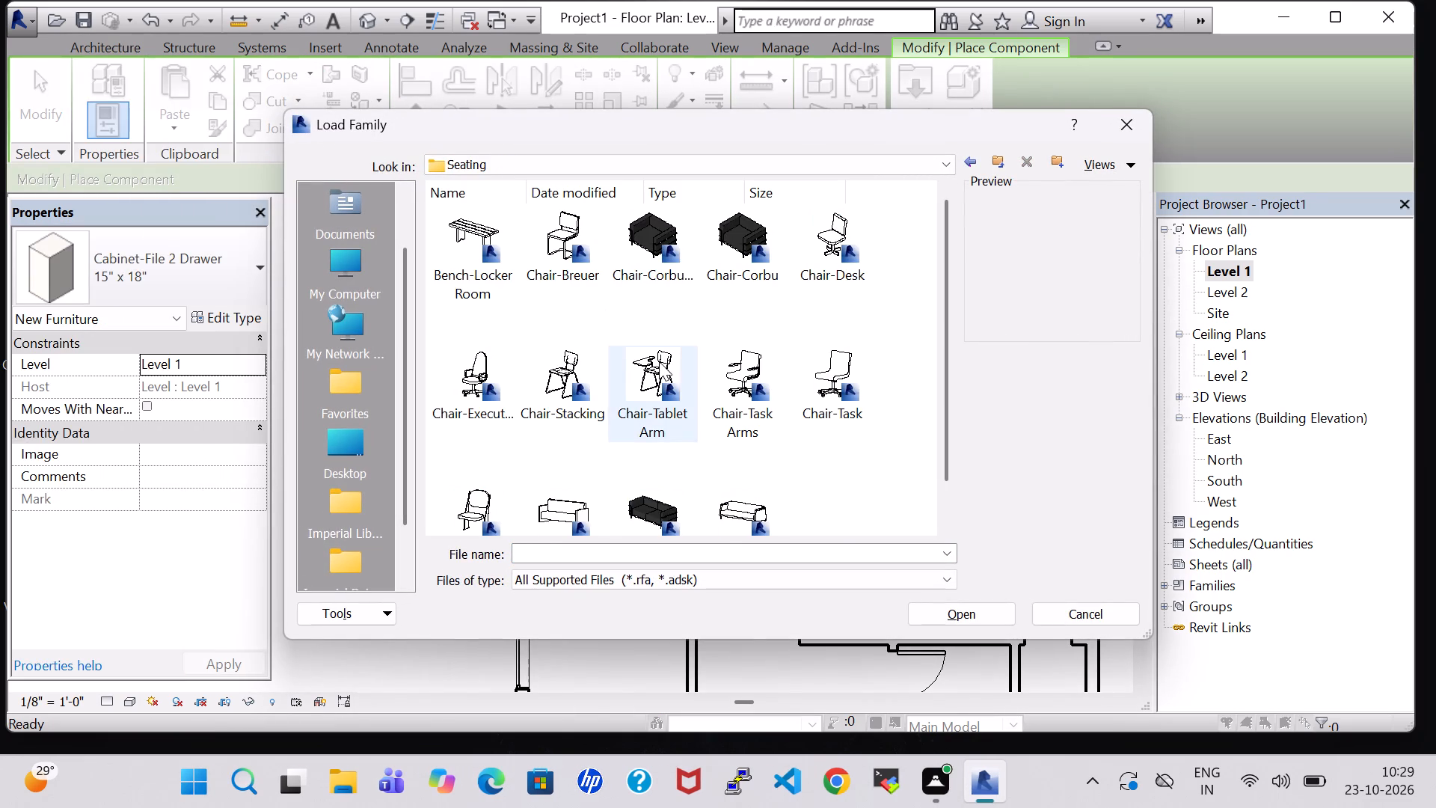
pyautogui.click(743, 235)
pyautogui.click(994, 610)
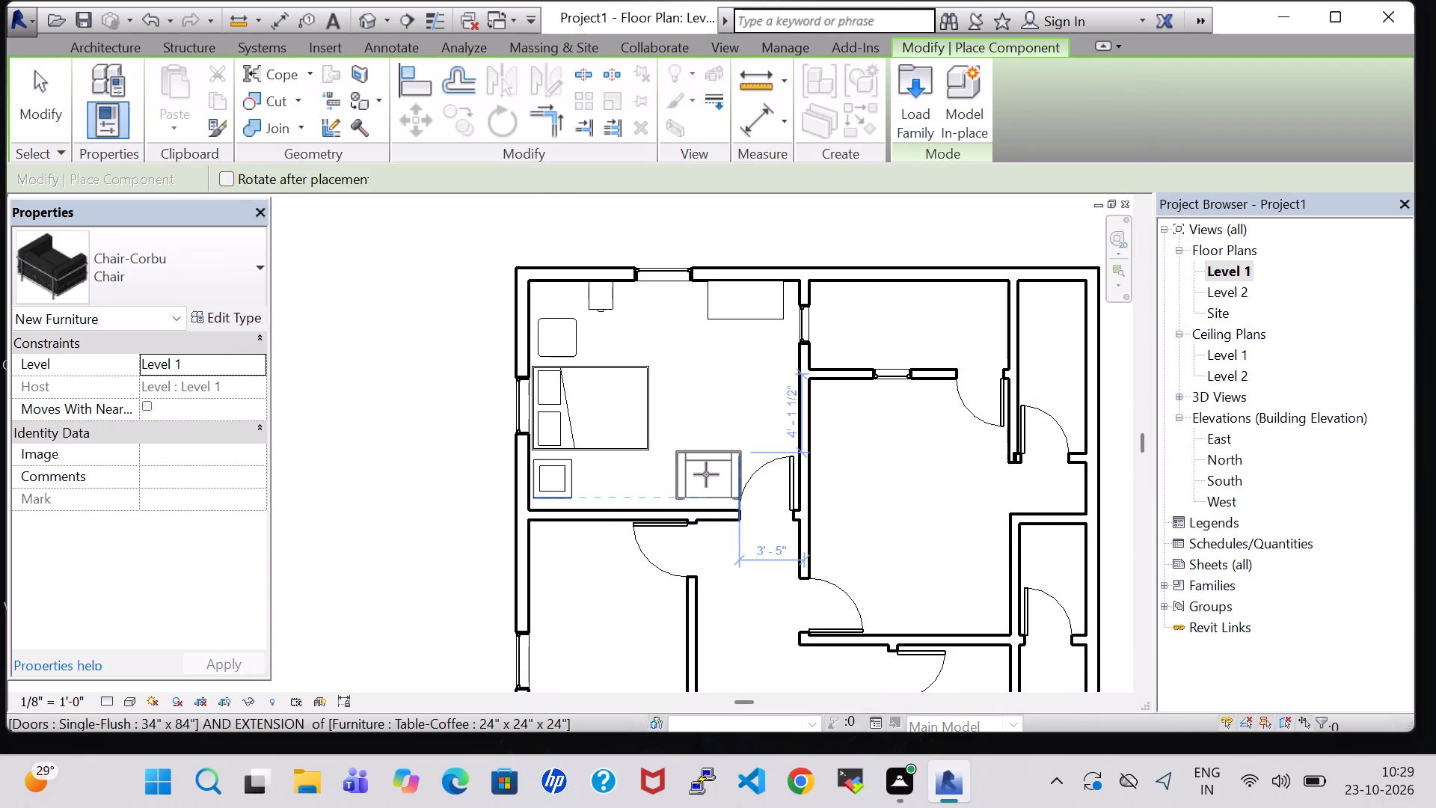
# Place the Chair-Corbu with its back against the bedroom's bottom wall, beside the door and about 7'-6" from the left wall.
pyautogui.press('space')
pyautogui.press('space')
pyautogui.press('space')
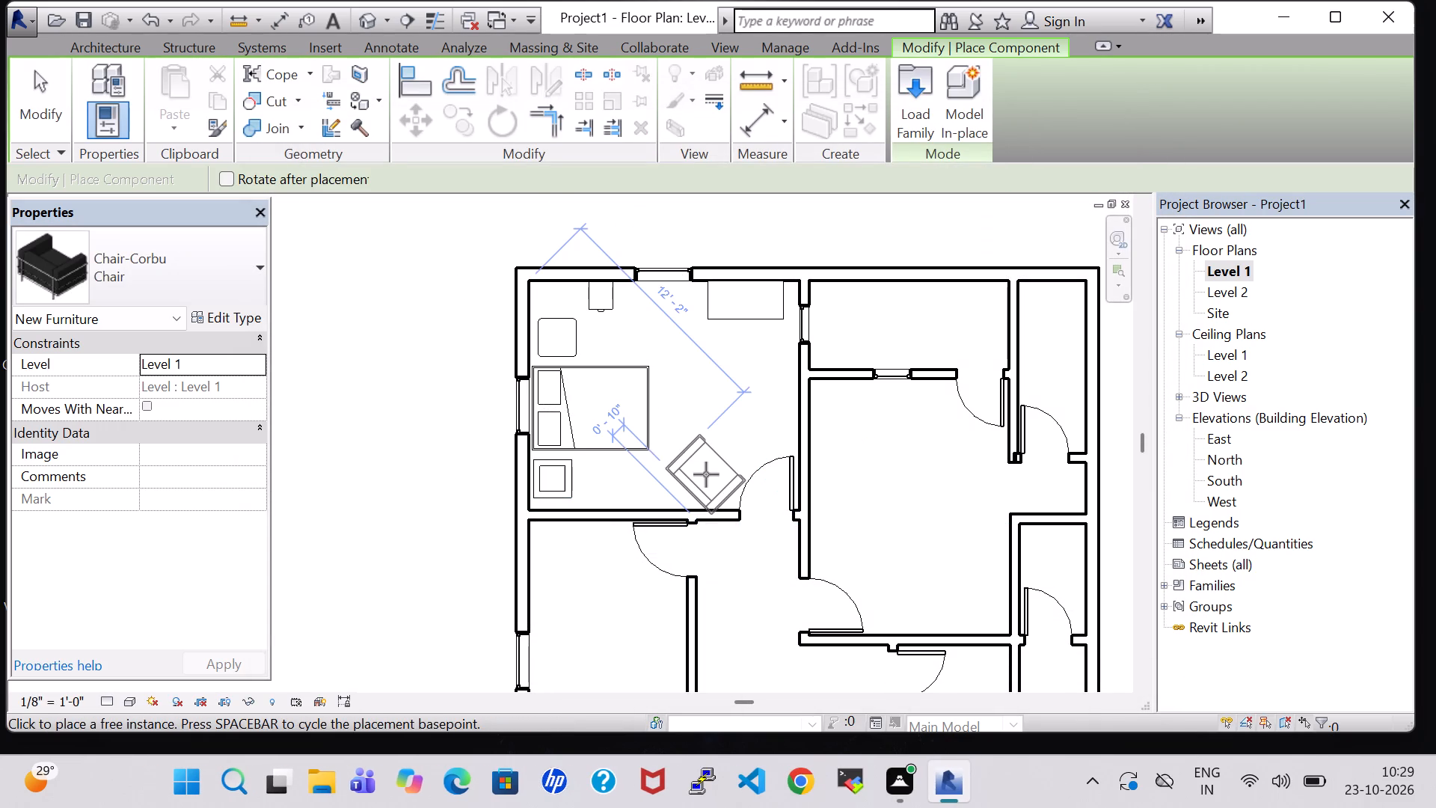
pyautogui.press('space')
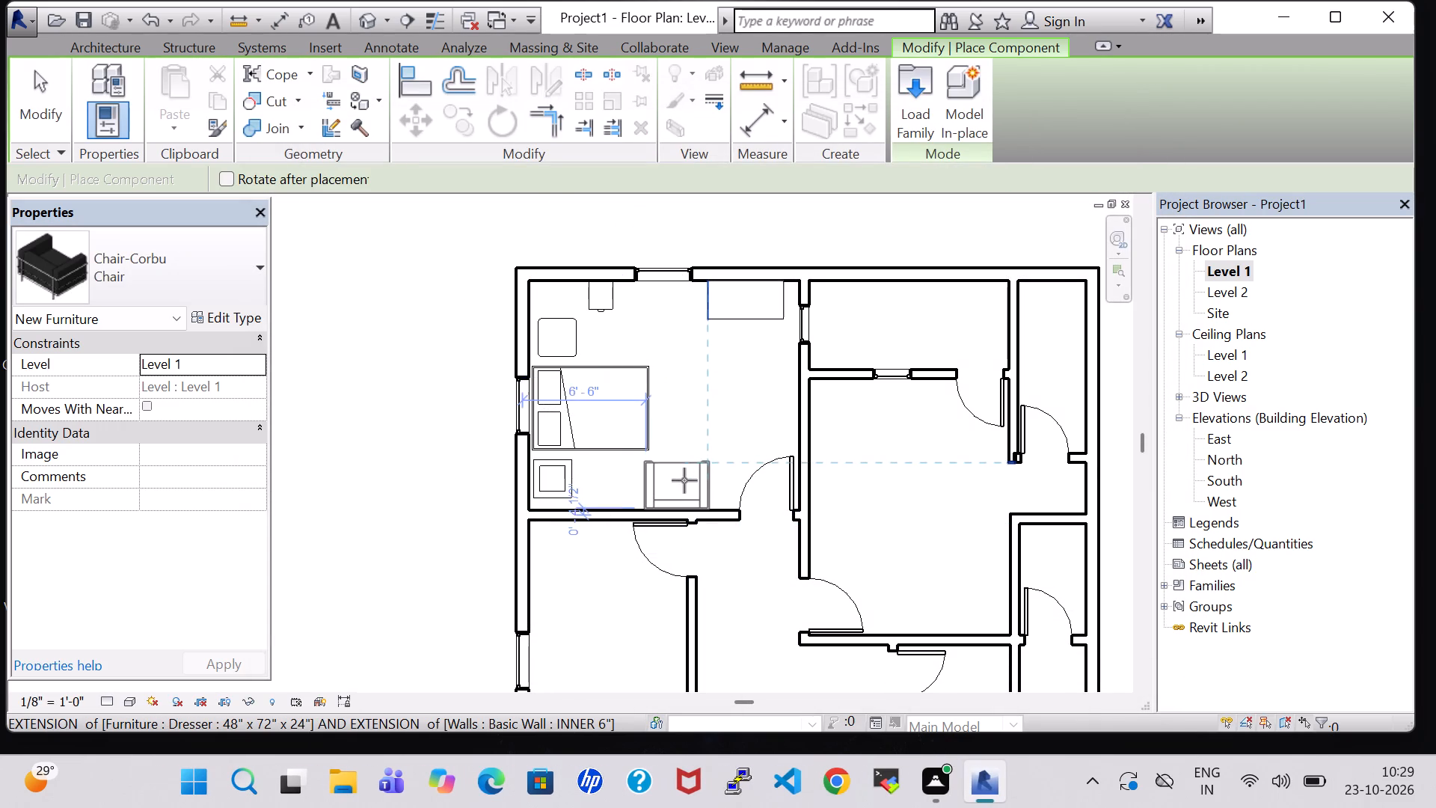
pyautogui.scroll(6, 684, 480)
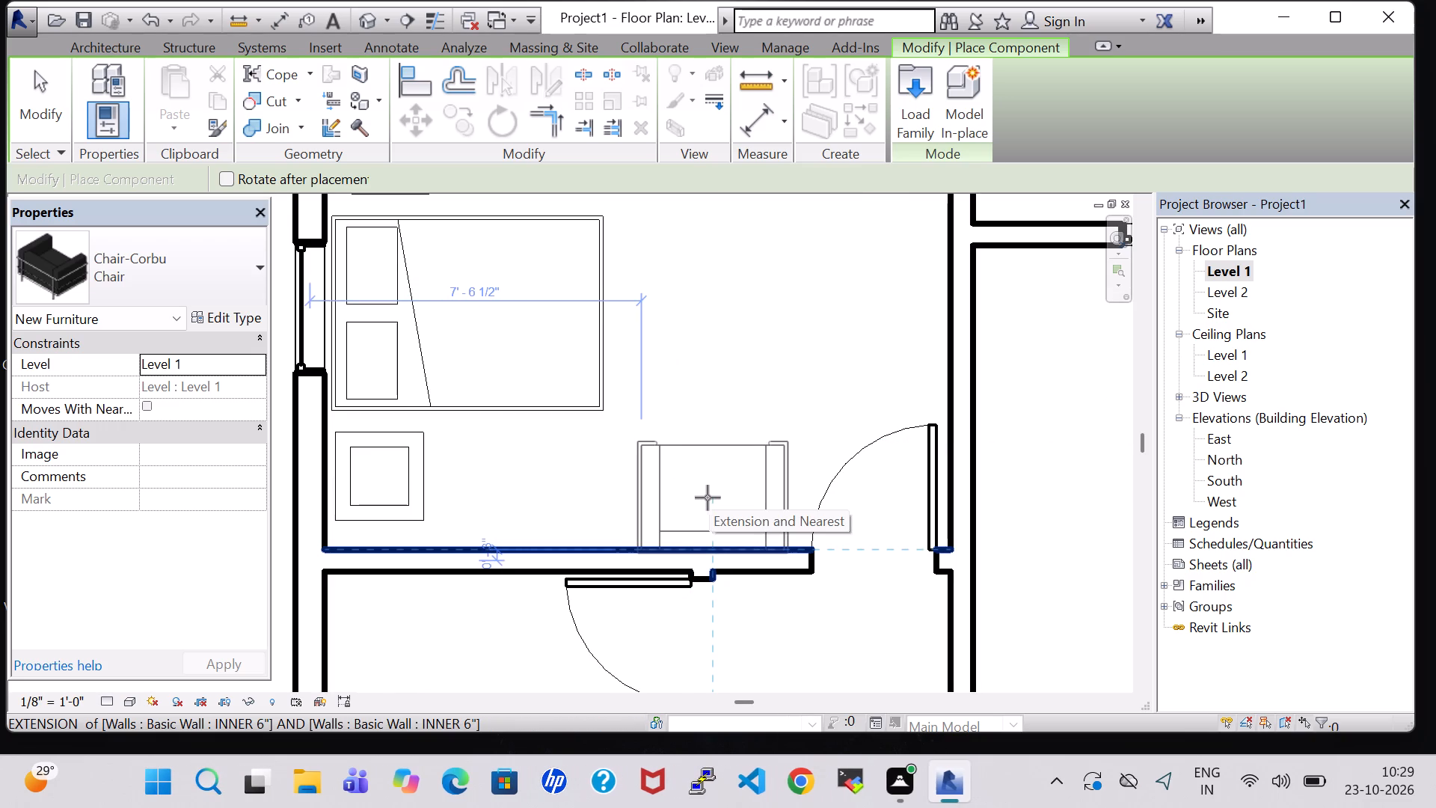
pyautogui.click(705, 498)
pyautogui.press('Escape')
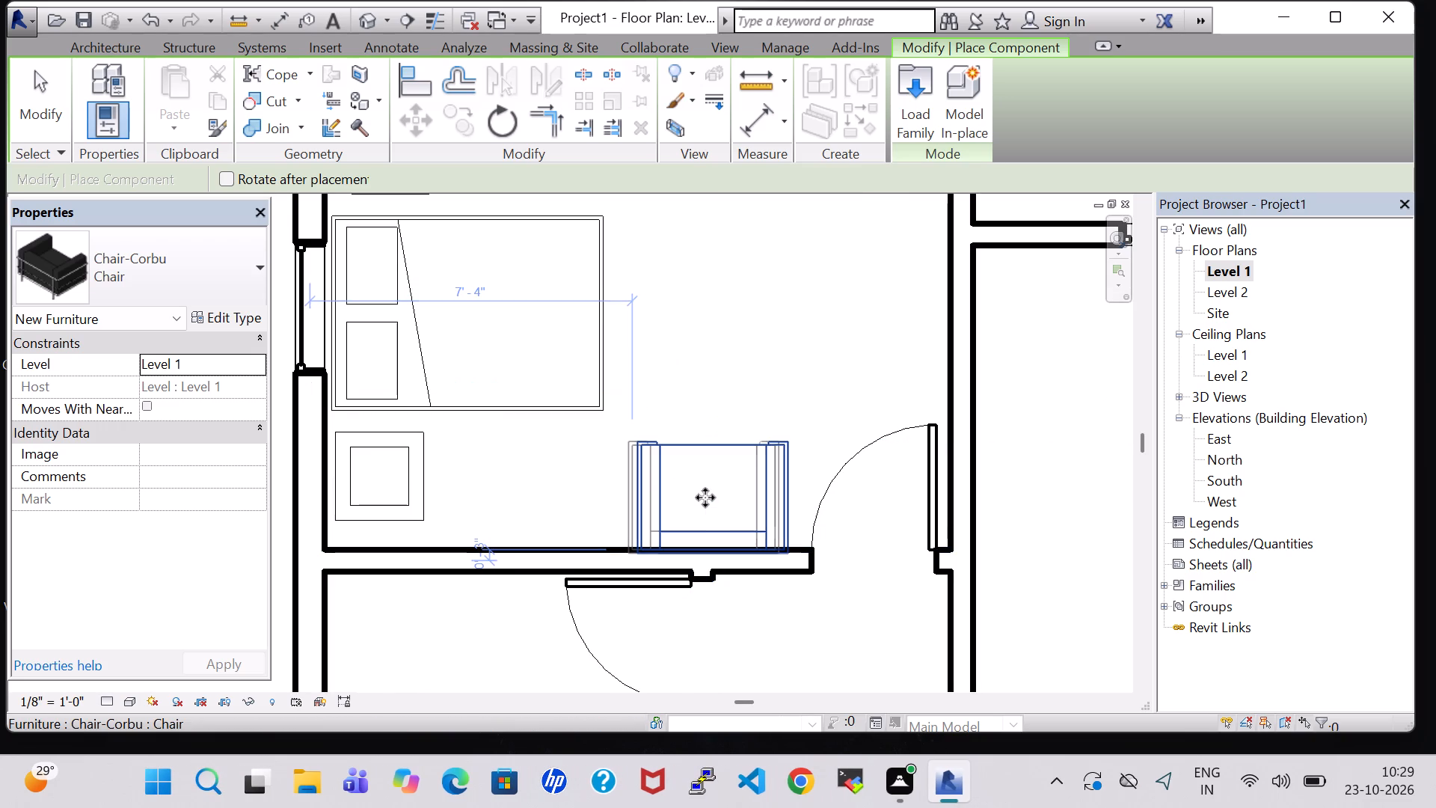
pyautogui.press('Escape')
# Finish placing chairs and nudge the double bed about 6" up toward the bedroom's top wall.
pyautogui.scroll(-5, 709, 363)
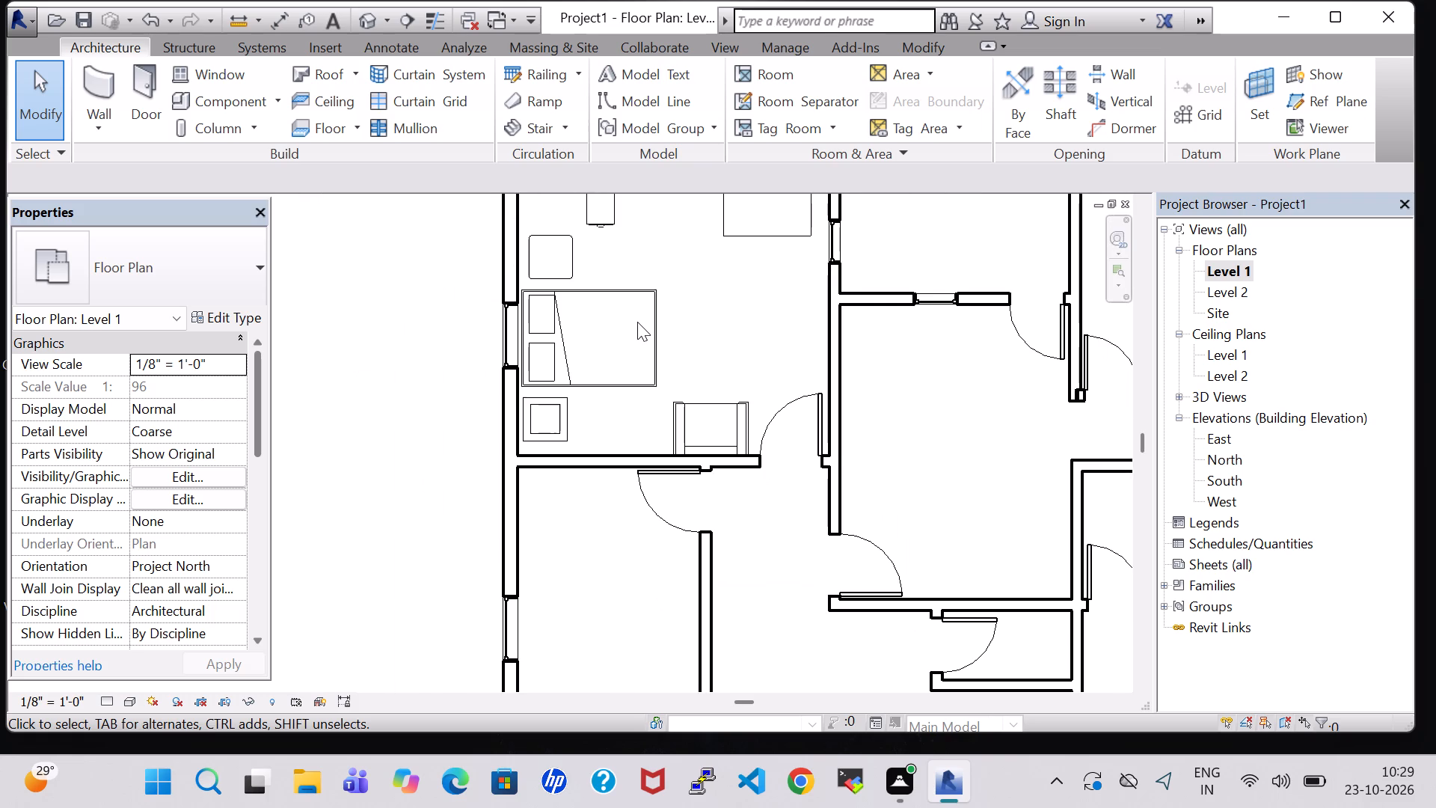
pyautogui.click(637, 322)
pyautogui.click(633, 310)
pyautogui.click(633, 296)
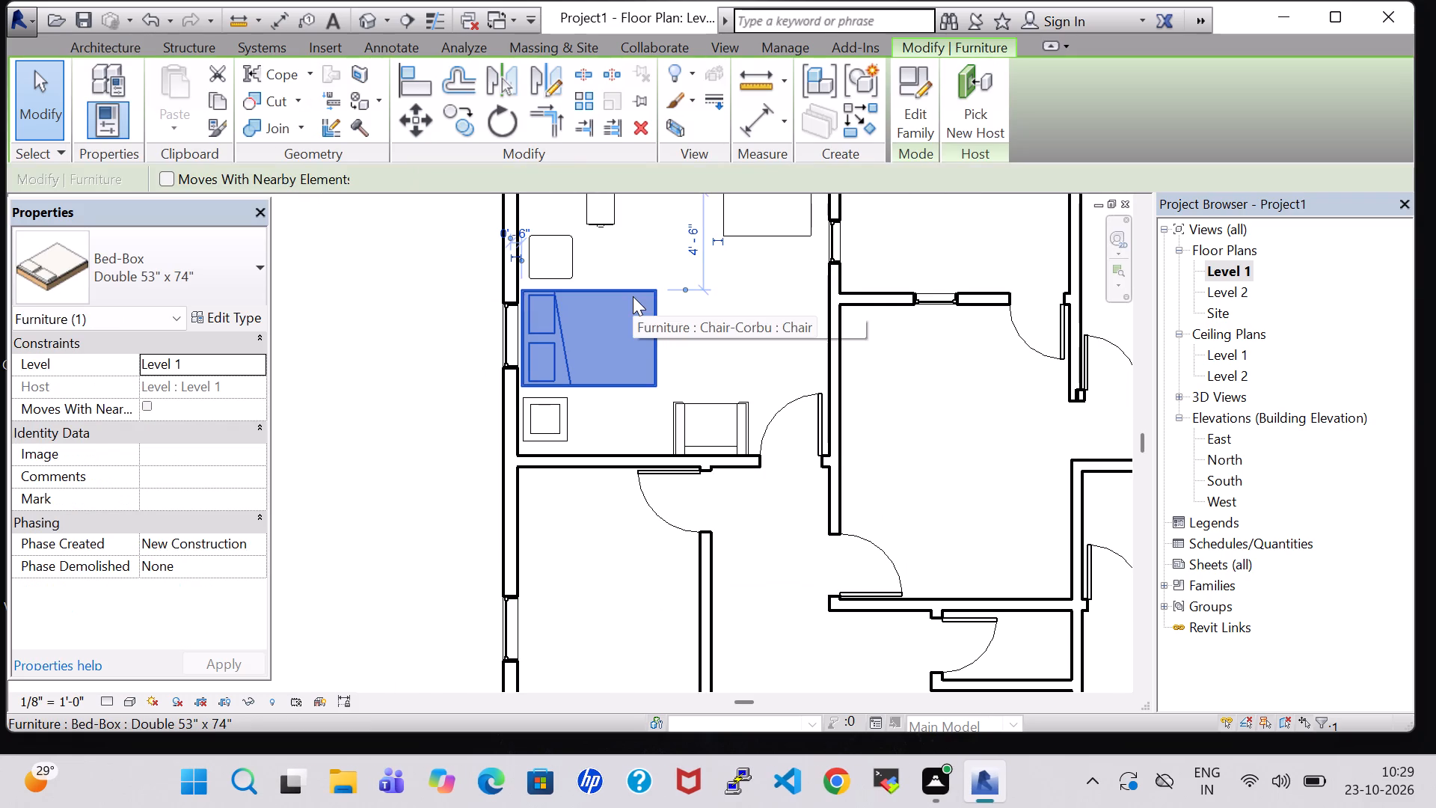
pyautogui.press('Up')
pyautogui.press('Up')
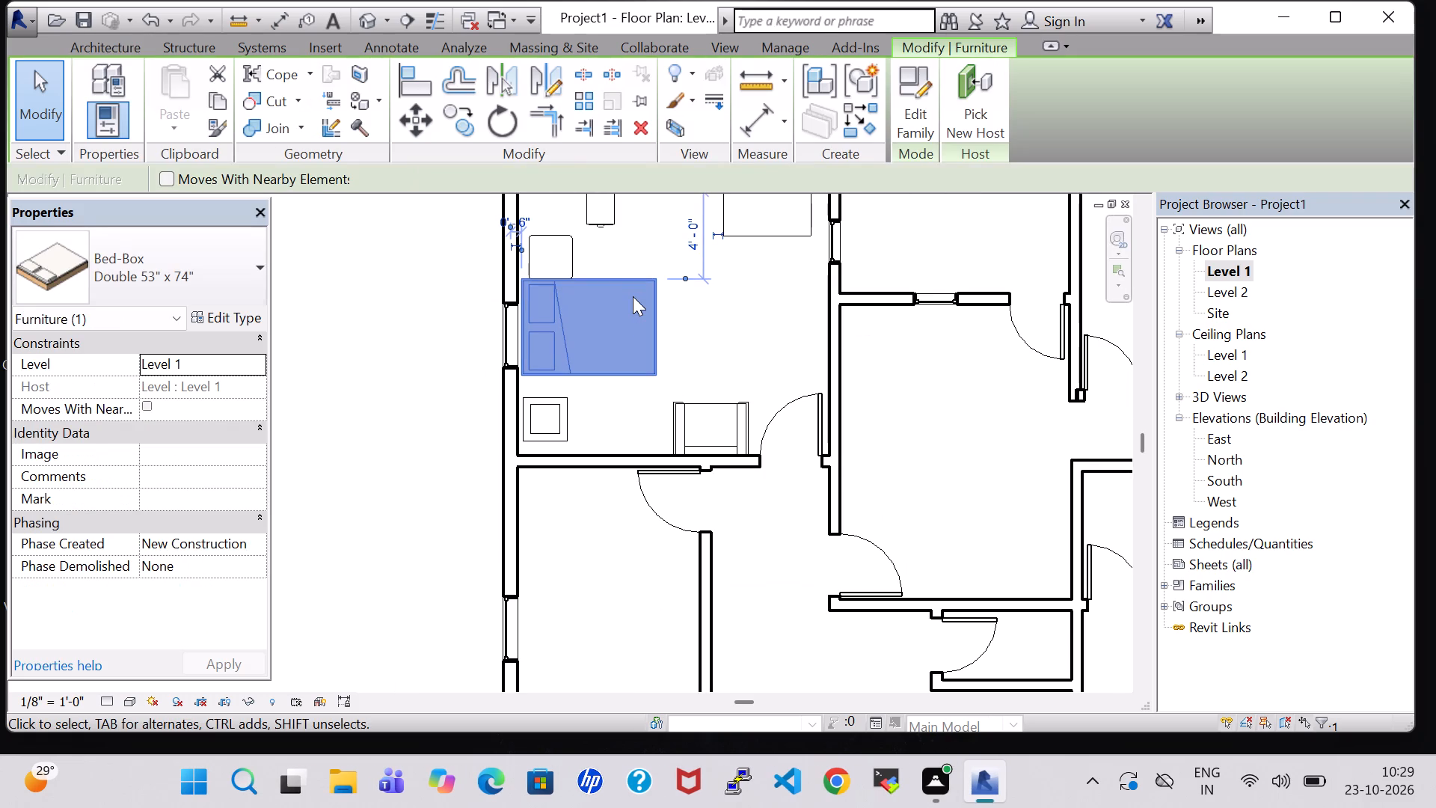
# Nudge the 24" x 24" end table above the bed about 6" up and about 3" closer to the left wall.
pyautogui.click(560, 230)
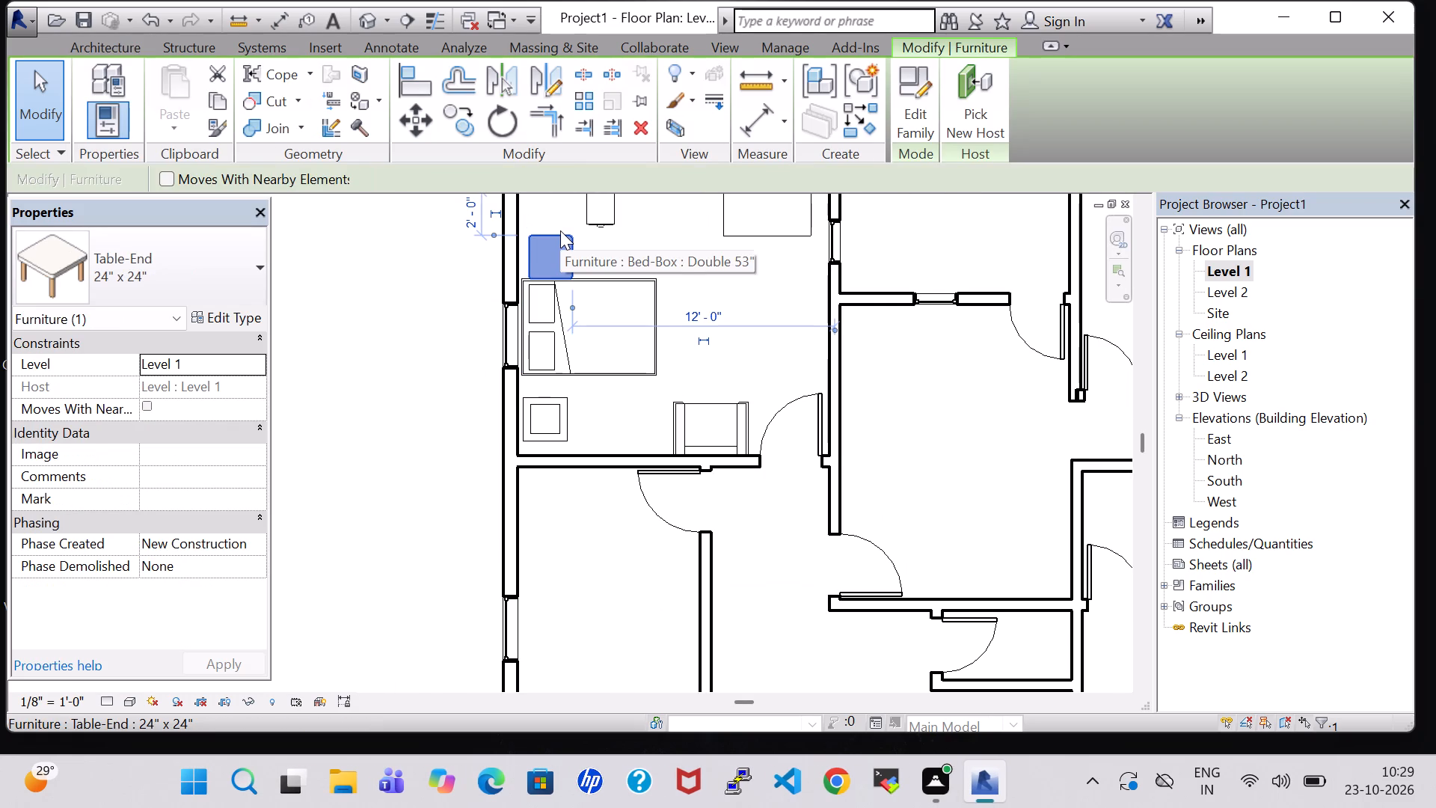
pyautogui.press('Up')
pyautogui.press('Up')
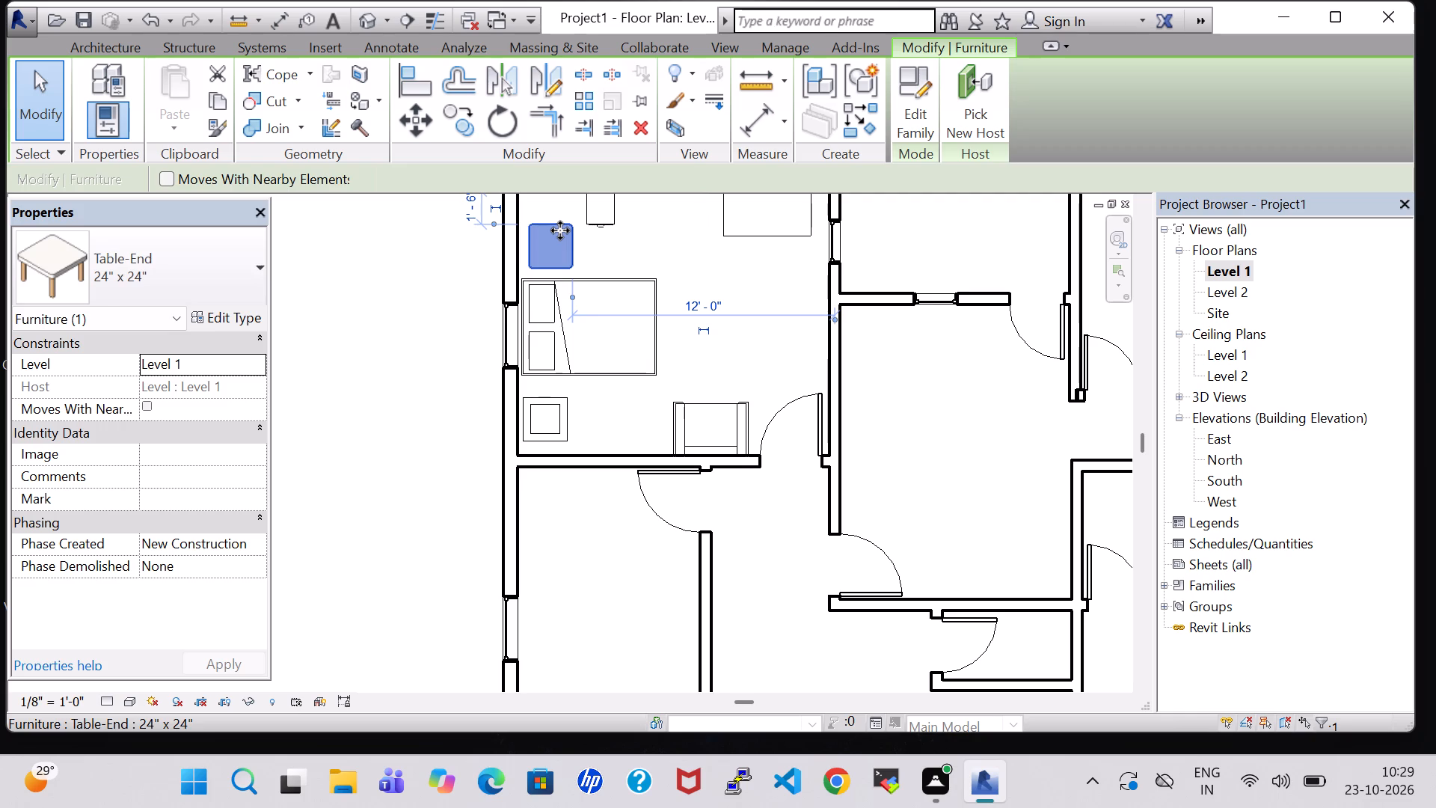
pyautogui.press('Left')
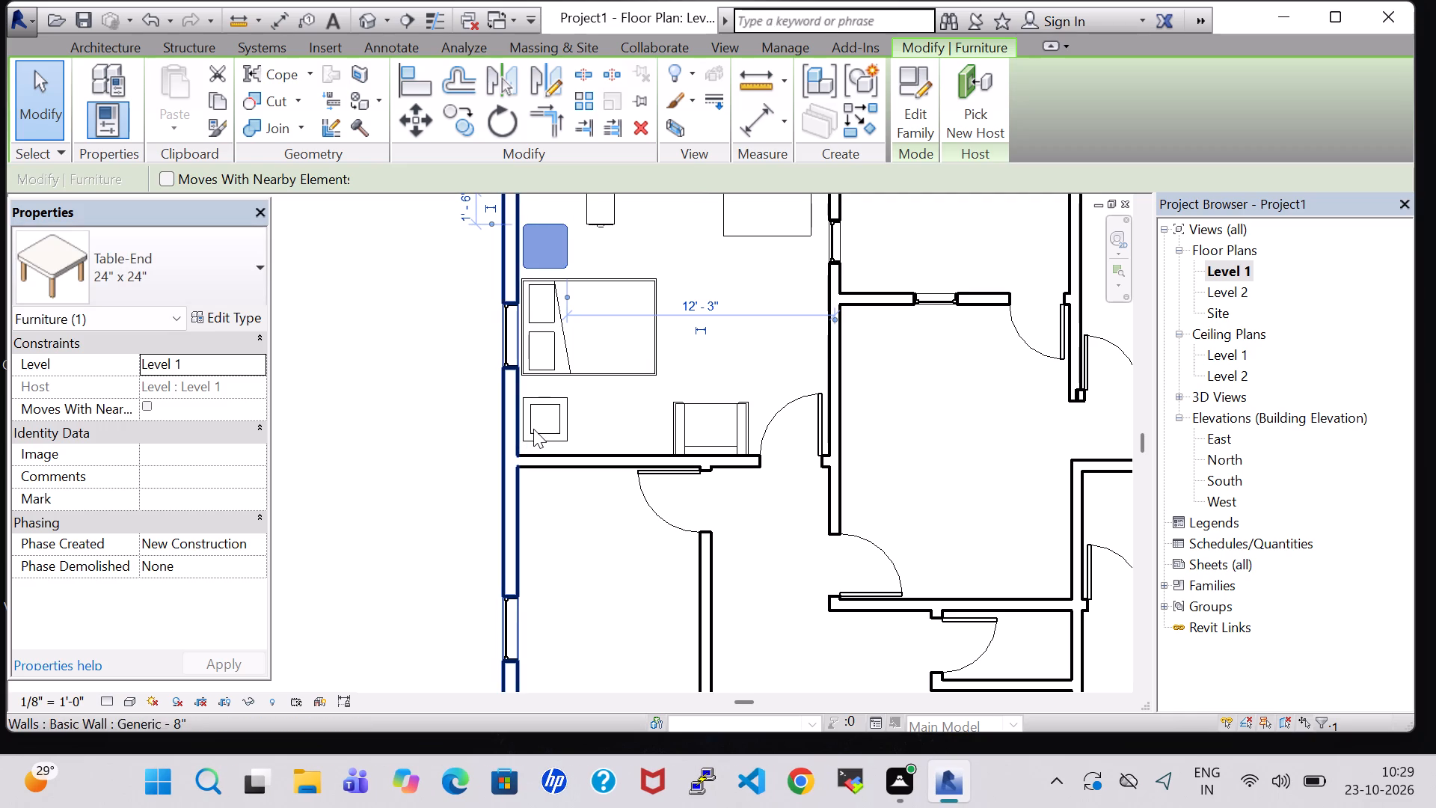
# Nudge the coffee table below the bed about 9" up so it sits close beside the bed.
pyautogui.click(536, 429)
pyautogui.press('Up')
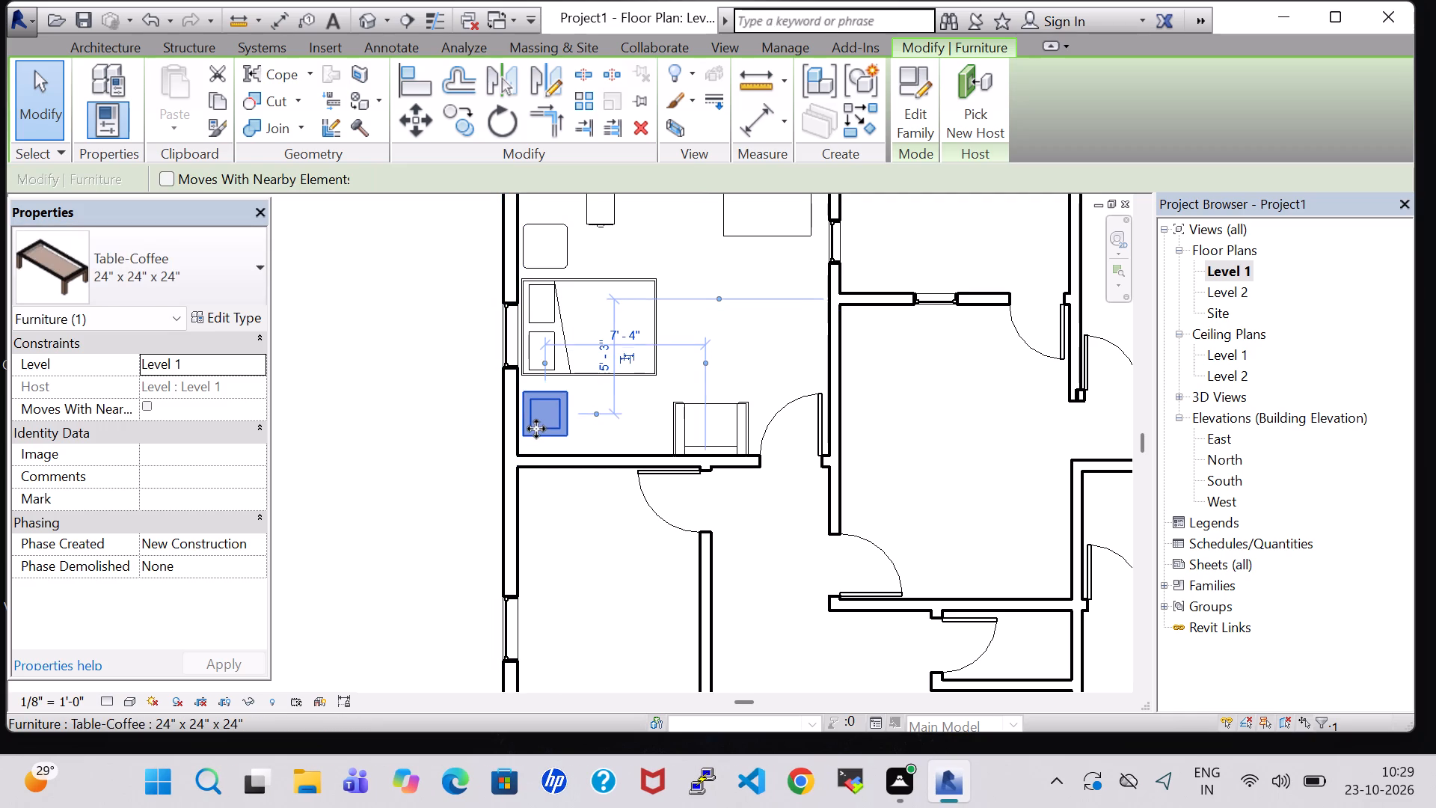
pyautogui.press('Up')
pyautogui.press('Up')
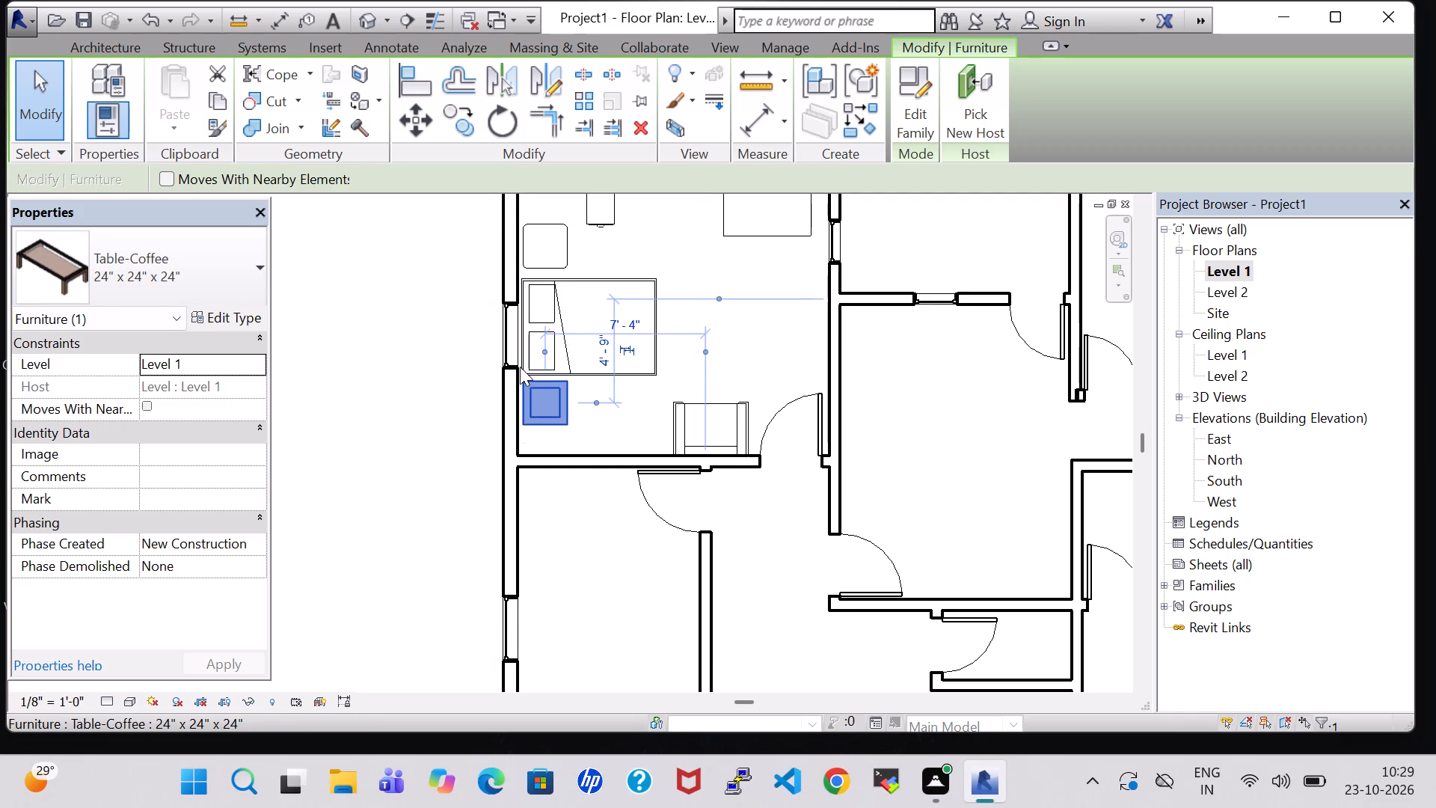
# Nudge the casement window behind the bed up to 6'-3" from the bedroom's bottom wall.
pyautogui.click(503, 346)
pyautogui.press('Up')
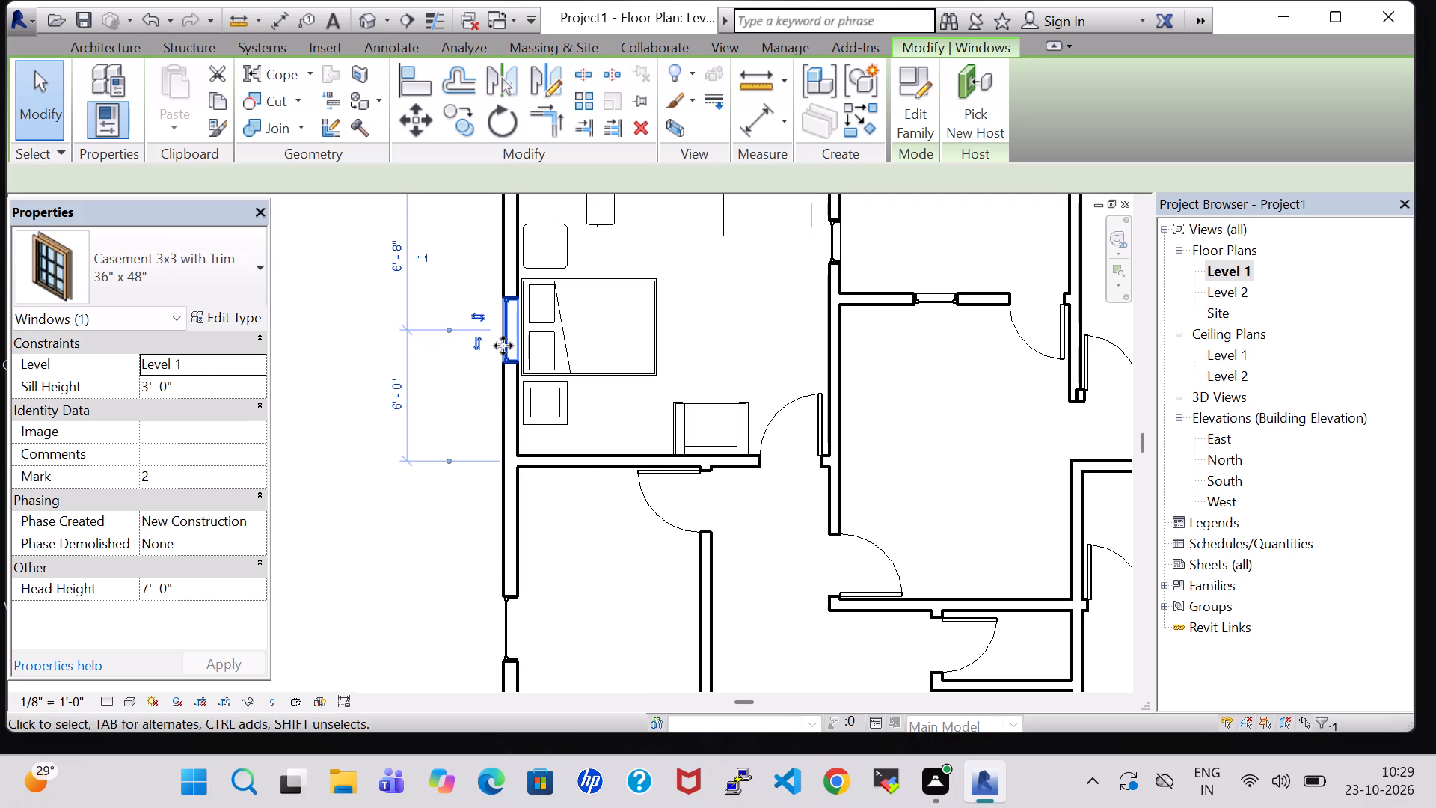
pyautogui.press('Up')
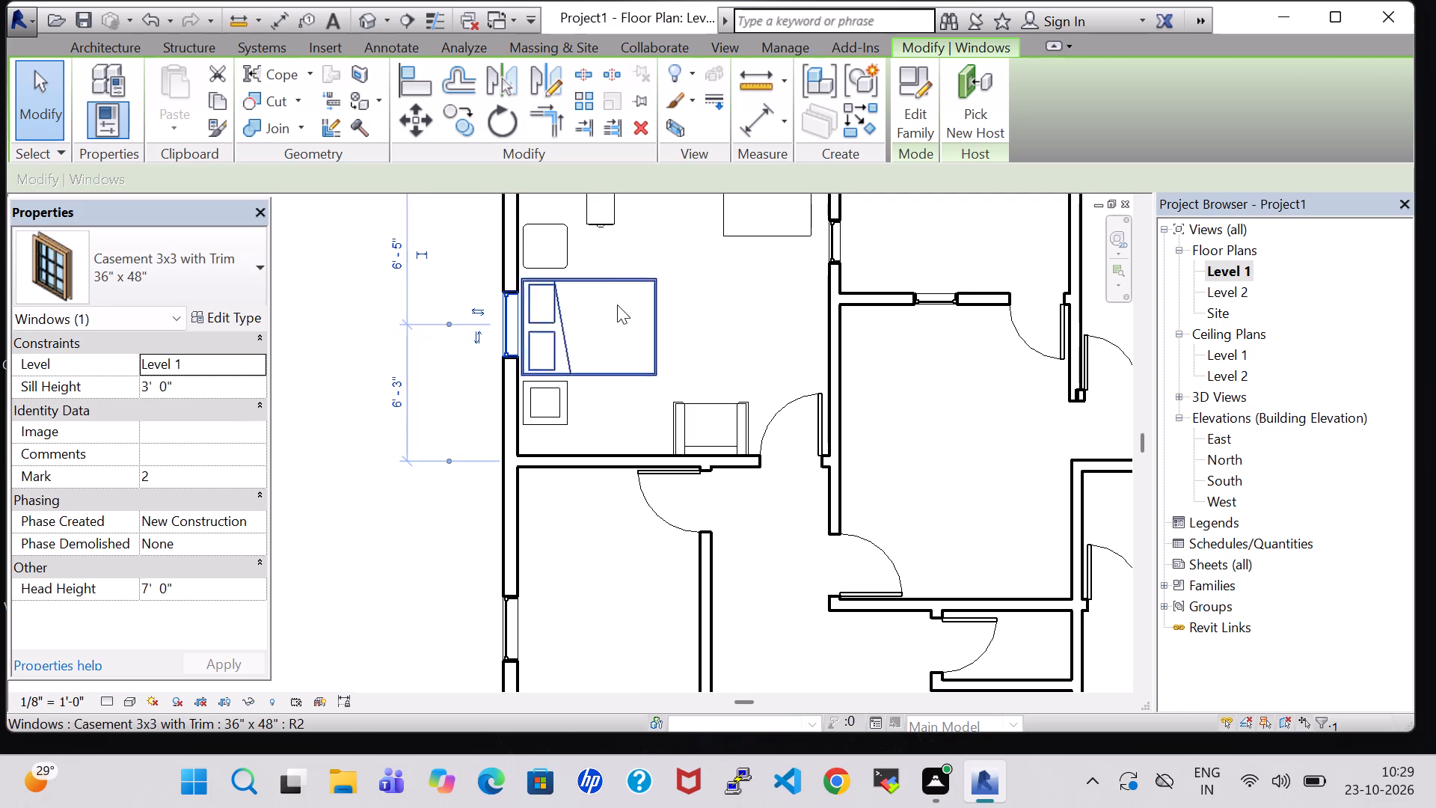
pyautogui.click(717, 284)
# Nudge the Chair-Corbu slightly up off the bedroom's bottom wall and slightly left, away from the door.
pyautogui.scroll(-2, 717, 284)
pyautogui.middleClick(717, 284)
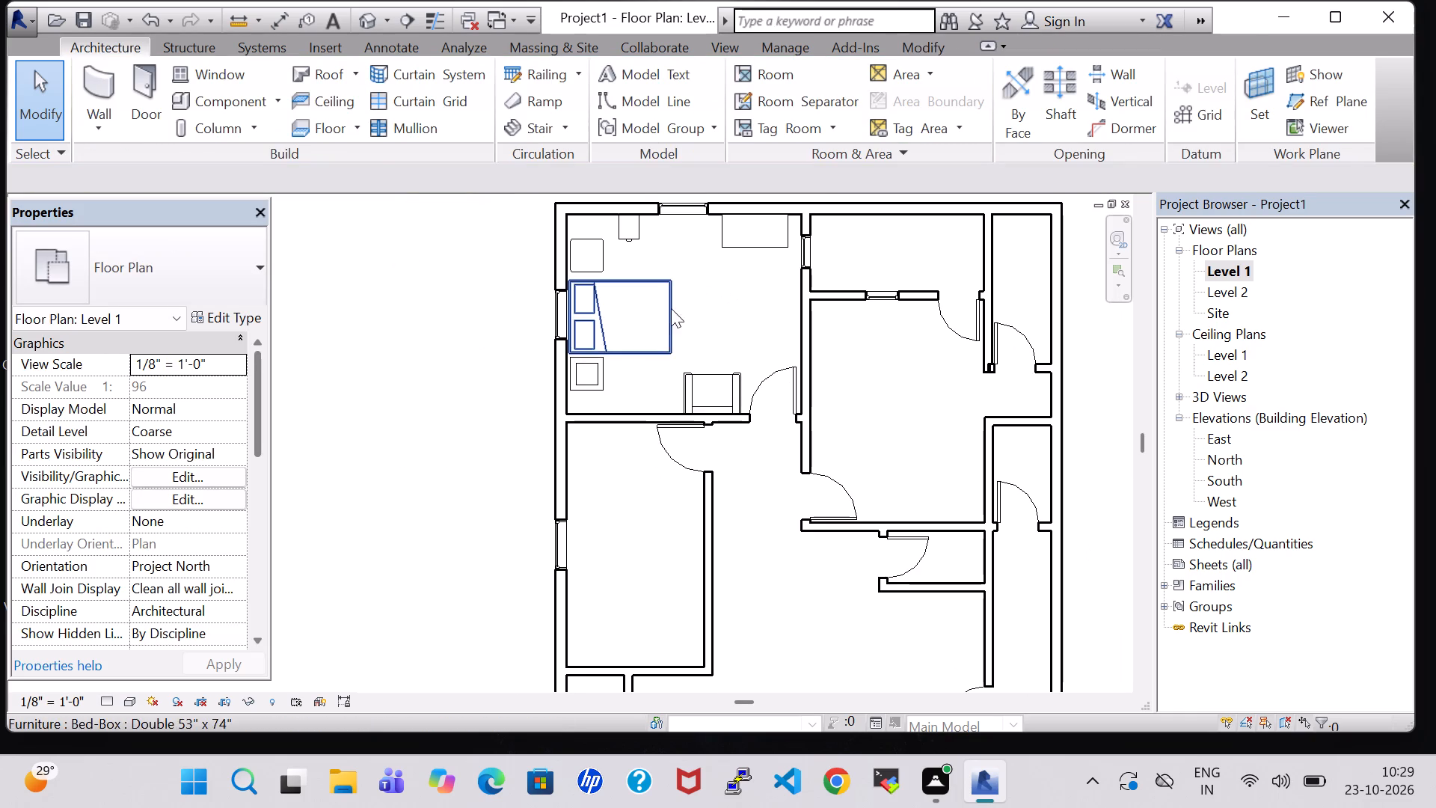
pyautogui.click(705, 367)
pyautogui.press('Up')
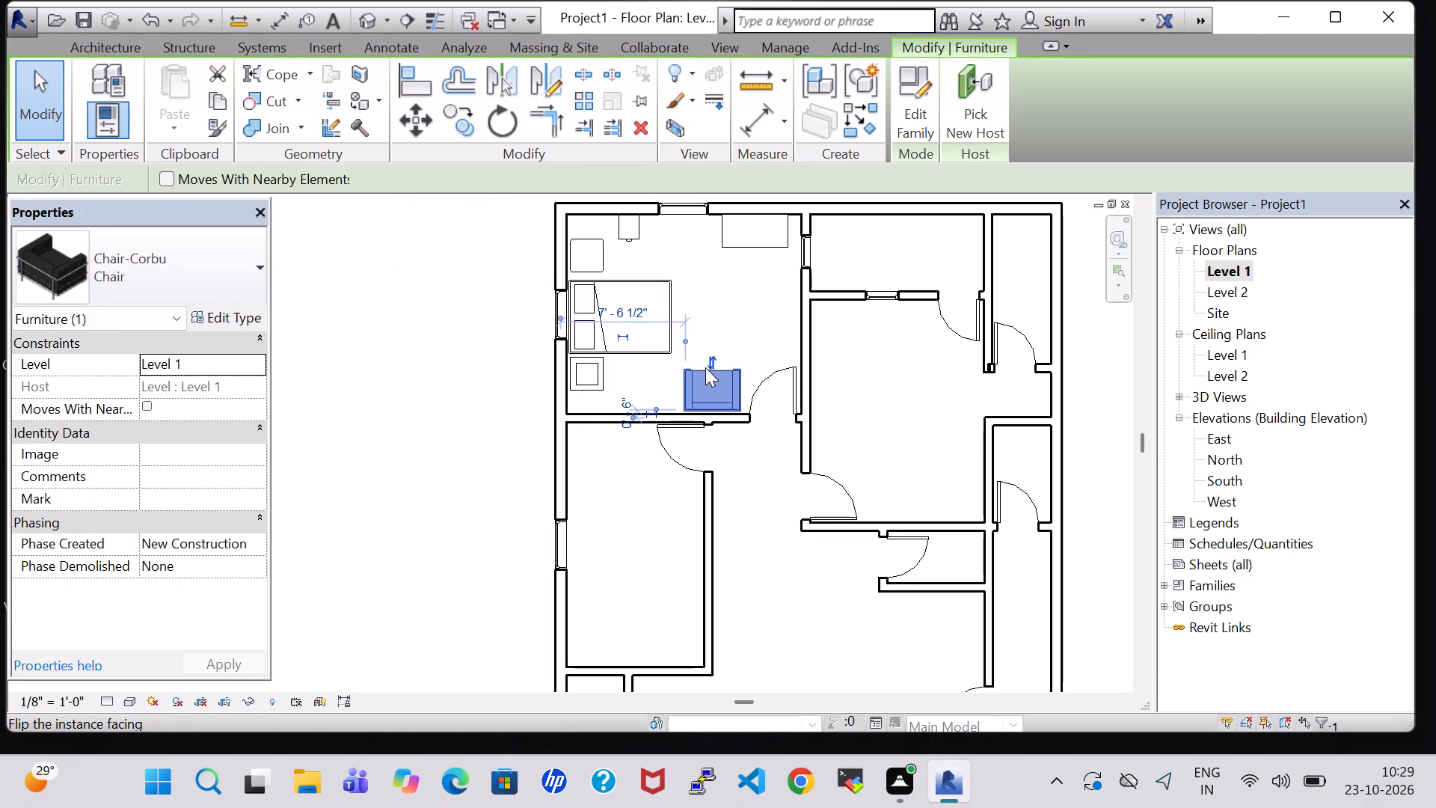
pyautogui.press('Left')
pyautogui.click(748, 303)
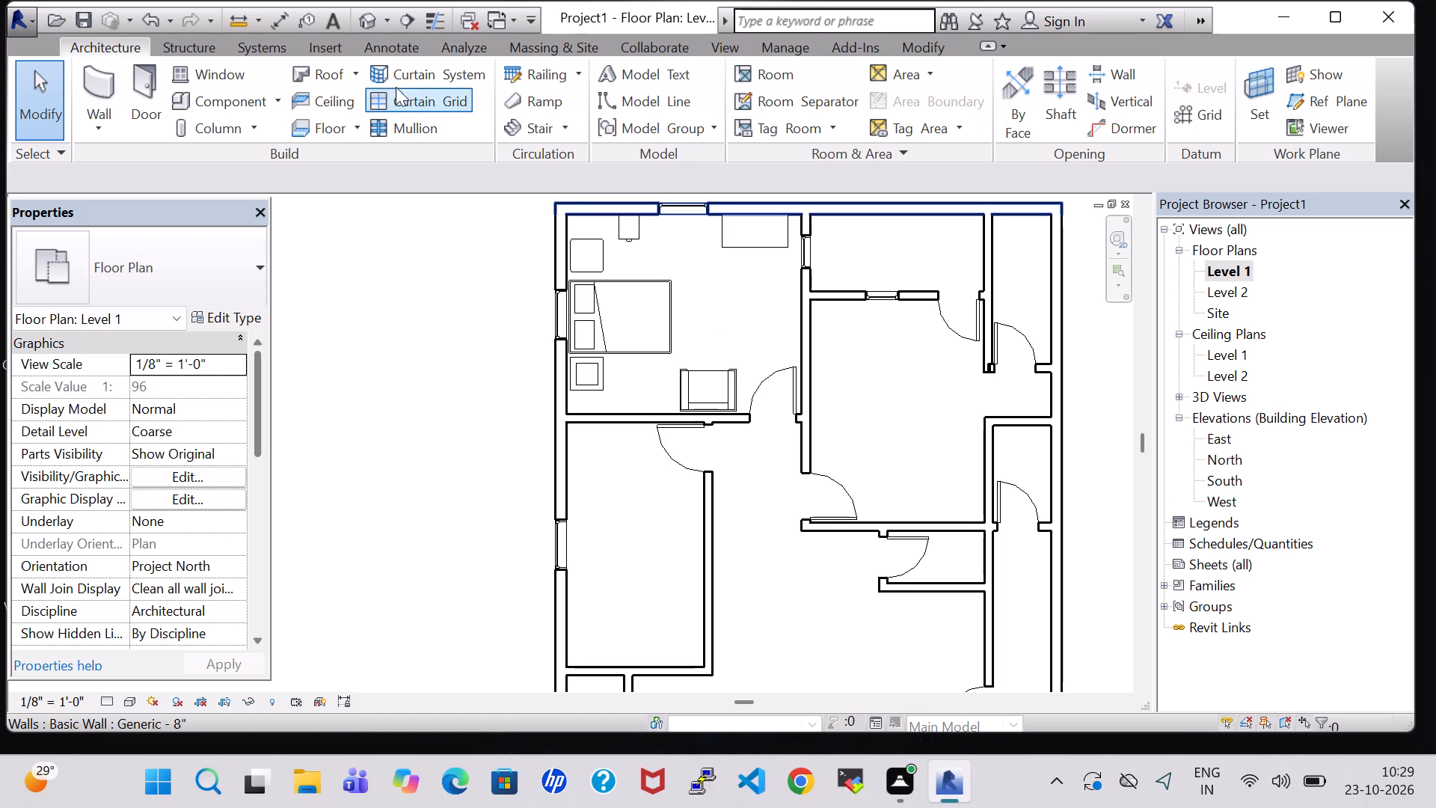
# Load the TV - Flat Screen family from the Furniture library for placement on Level 1.
pyautogui.click(366, 26)
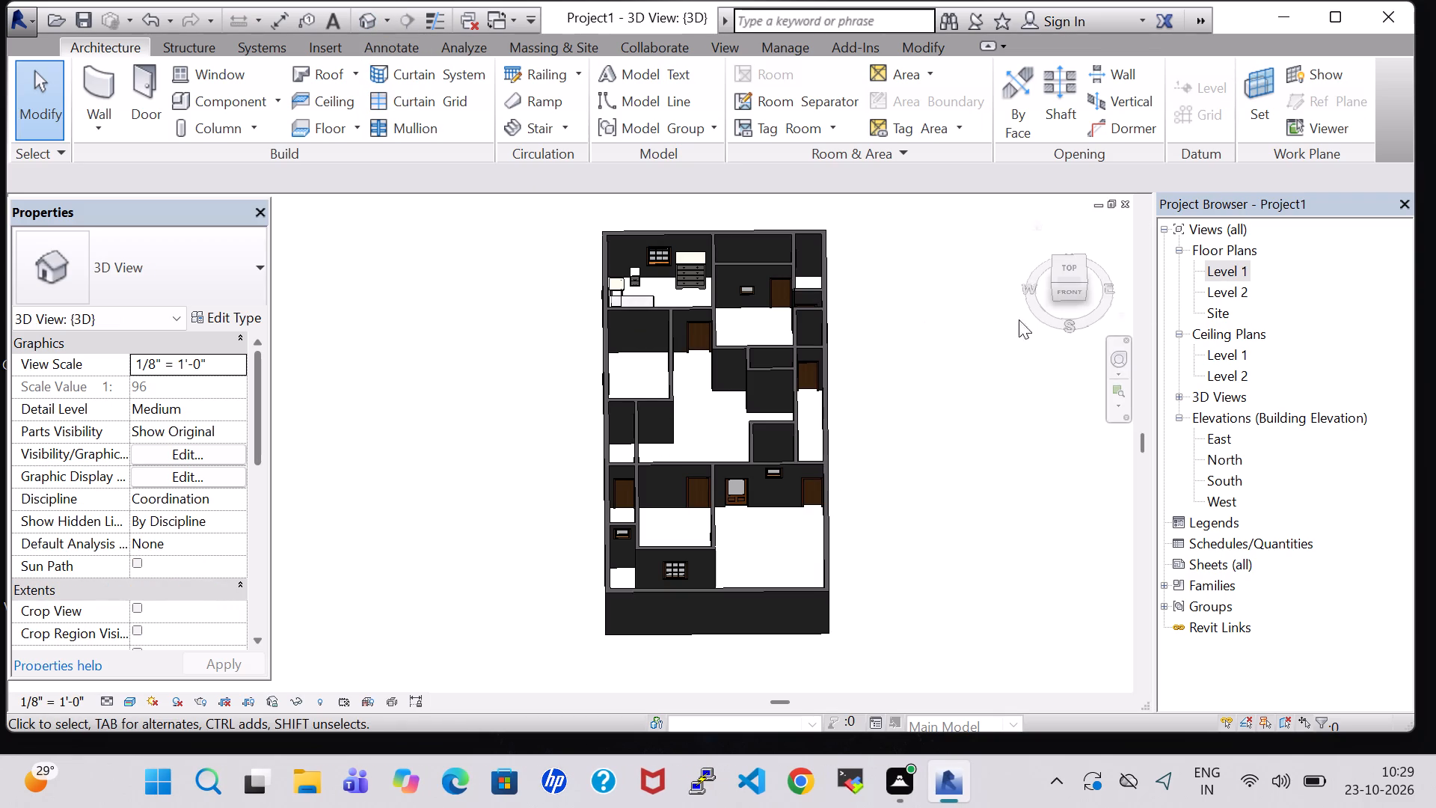
pyautogui.doubleClick(1225, 269)
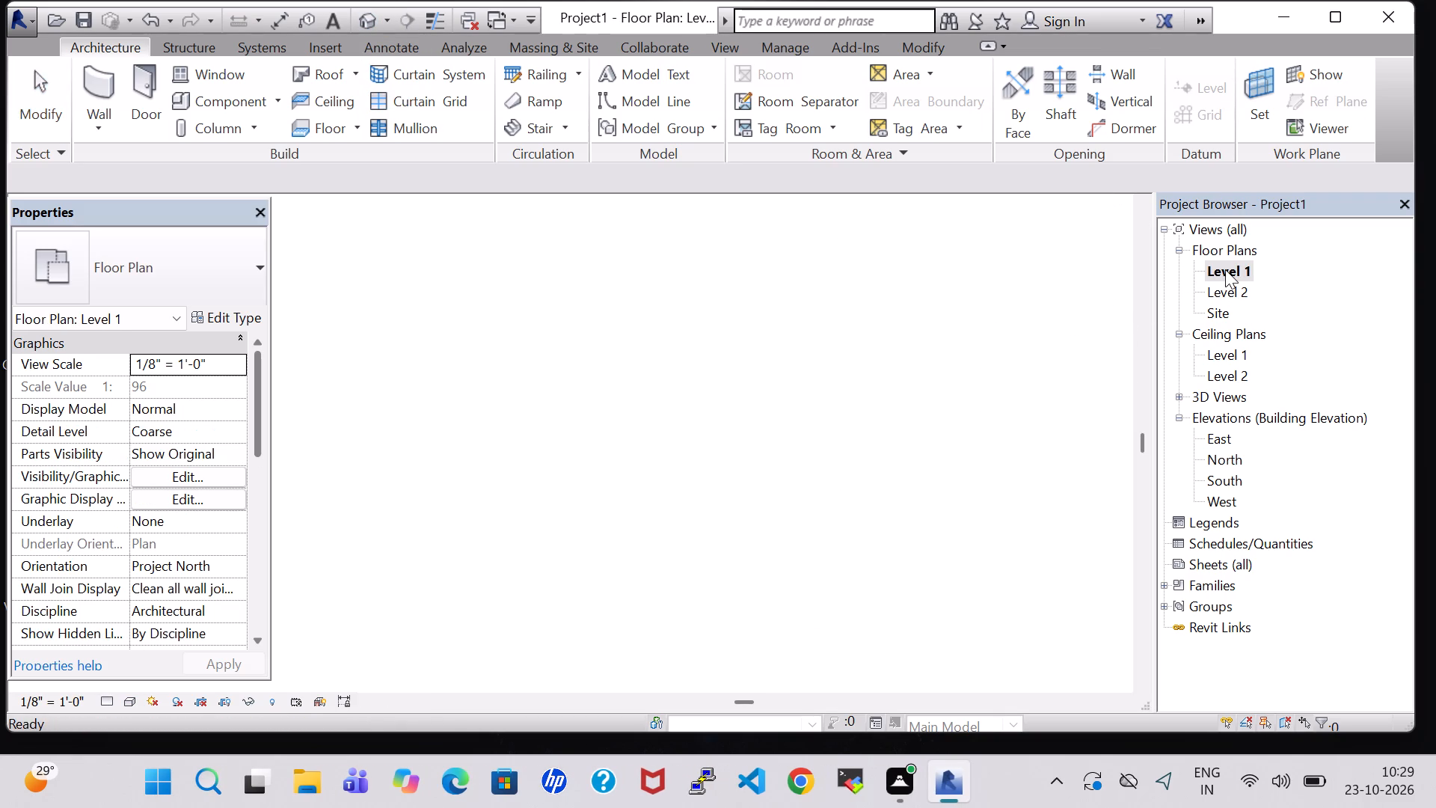
pyautogui.click(221, 110)
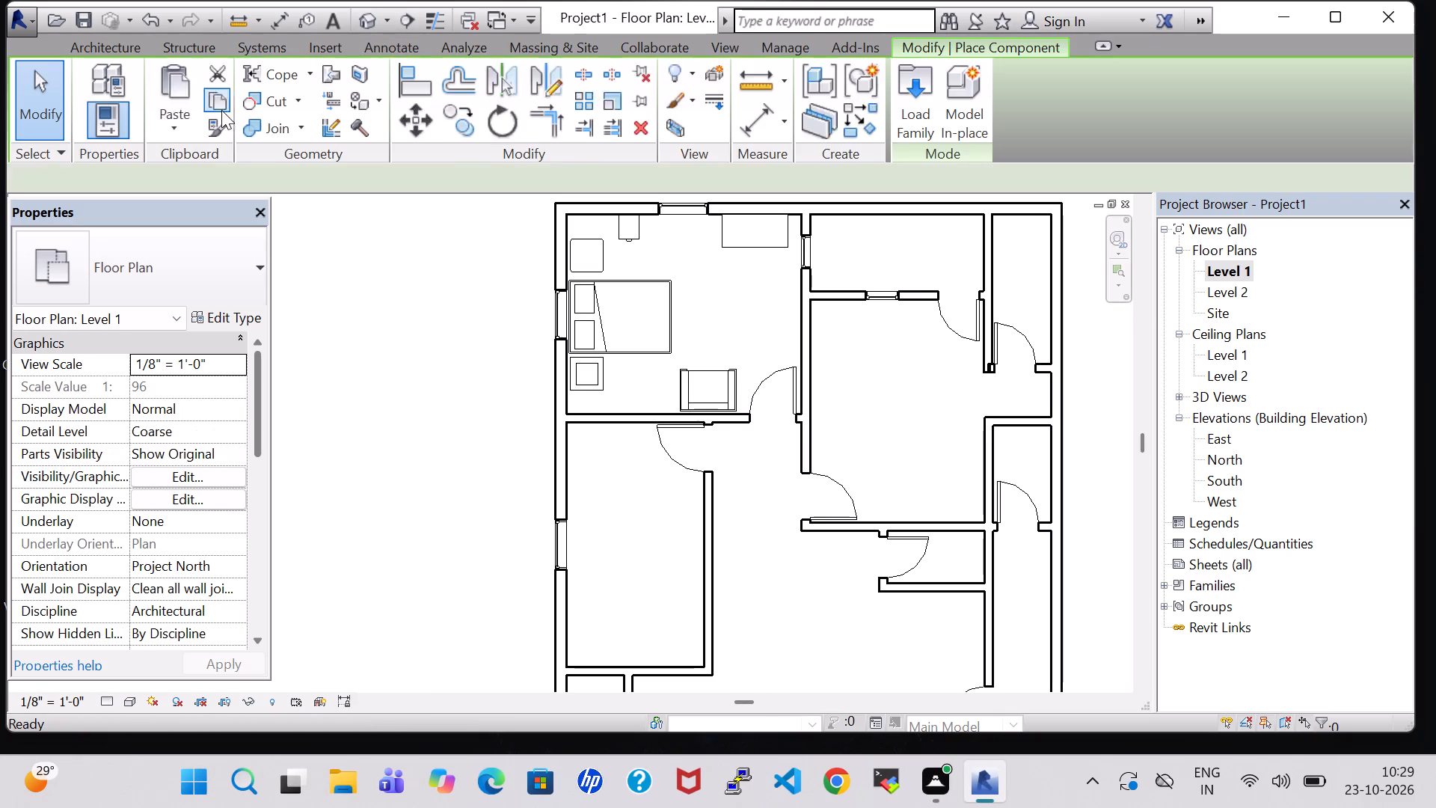
pyautogui.click(903, 100)
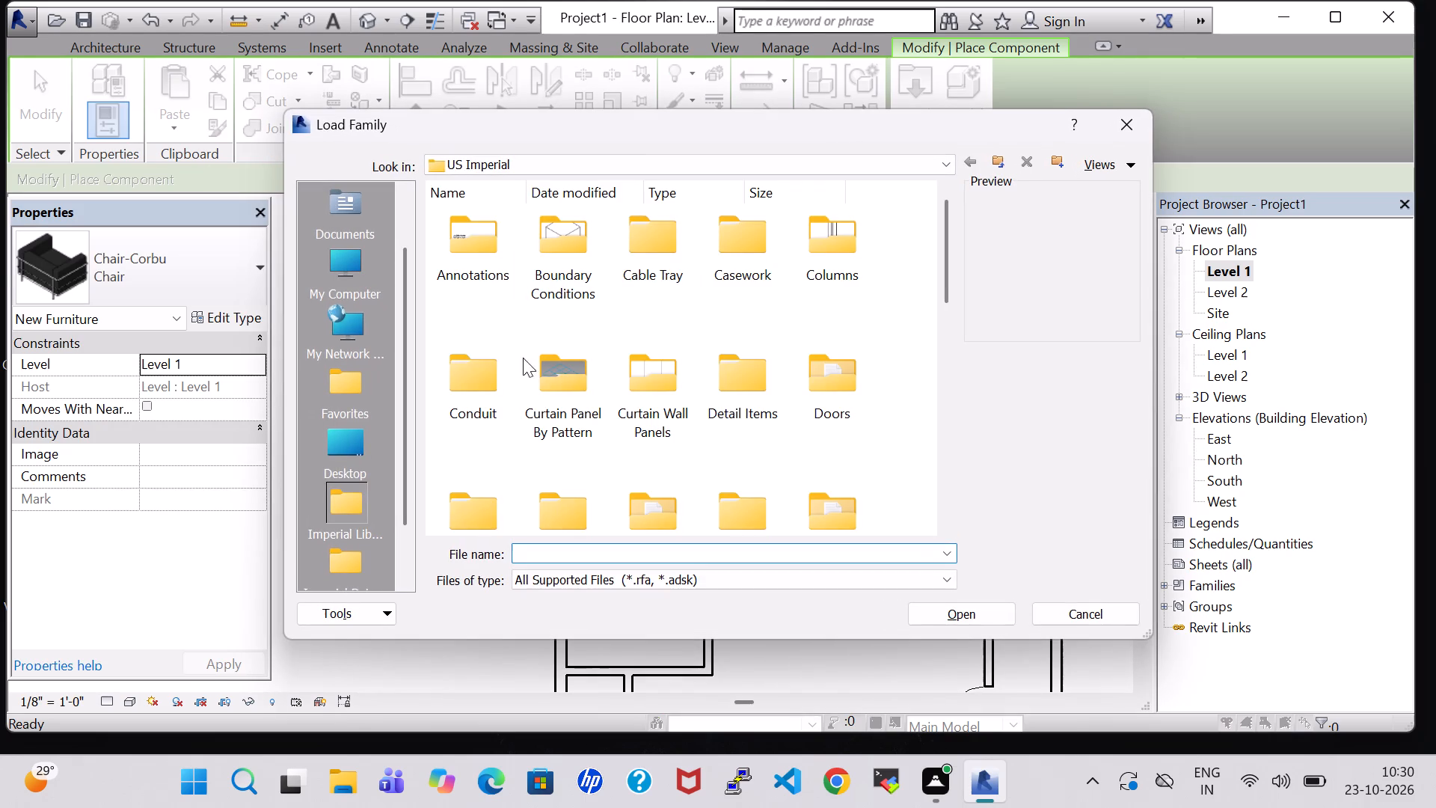
pyautogui.doubleClick(808, 498)
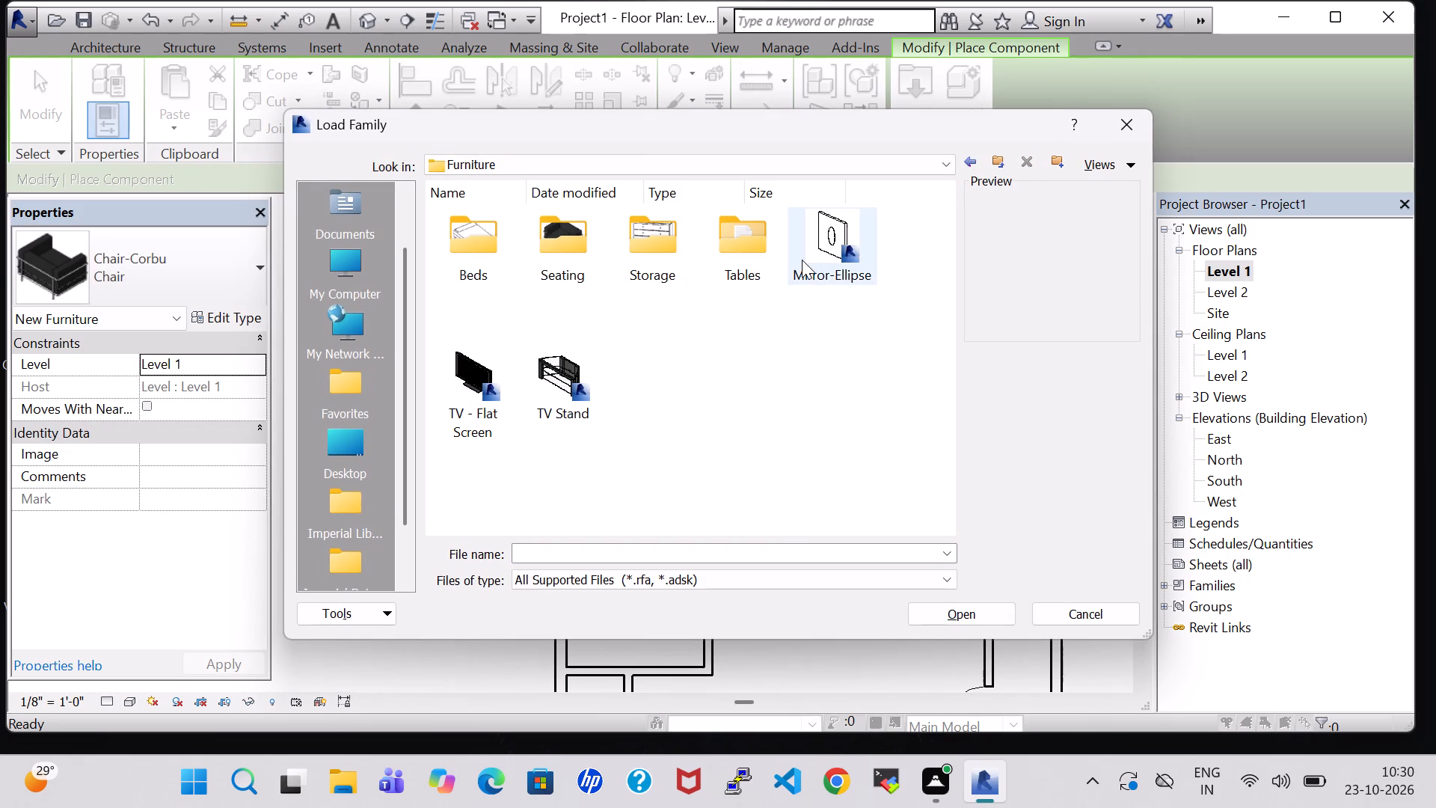
pyautogui.click(471, 373)
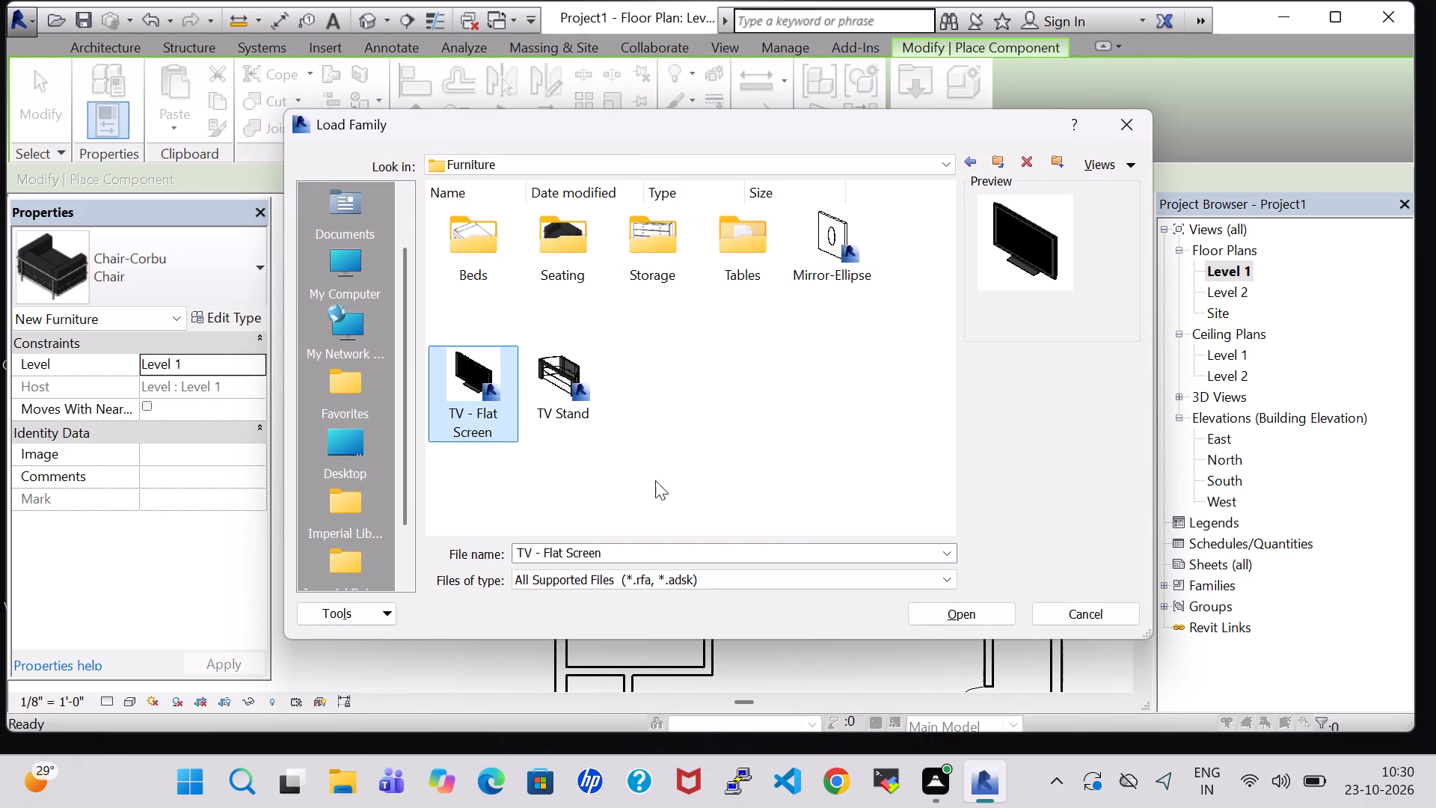
pyautogui.click(991, 605)
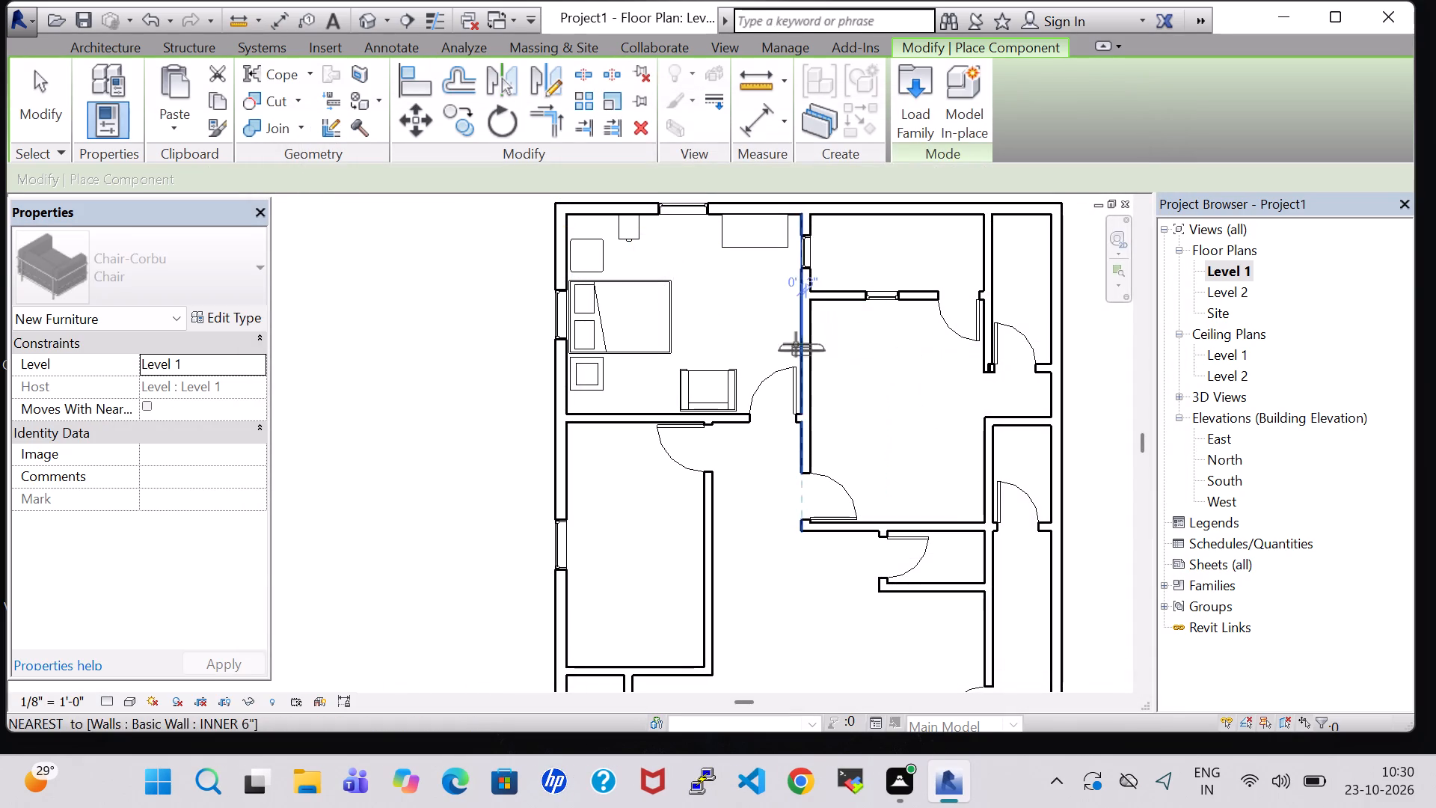
# Place the 32" flat-screen TV, rotated parallel to the bedroom's right wall and against it, aligned with the bed's centreline.
pyautogui.scroll(2, 771, 337)
pyautogui.press('space')
pyautogui.press('space')
pyautogui.press('space')
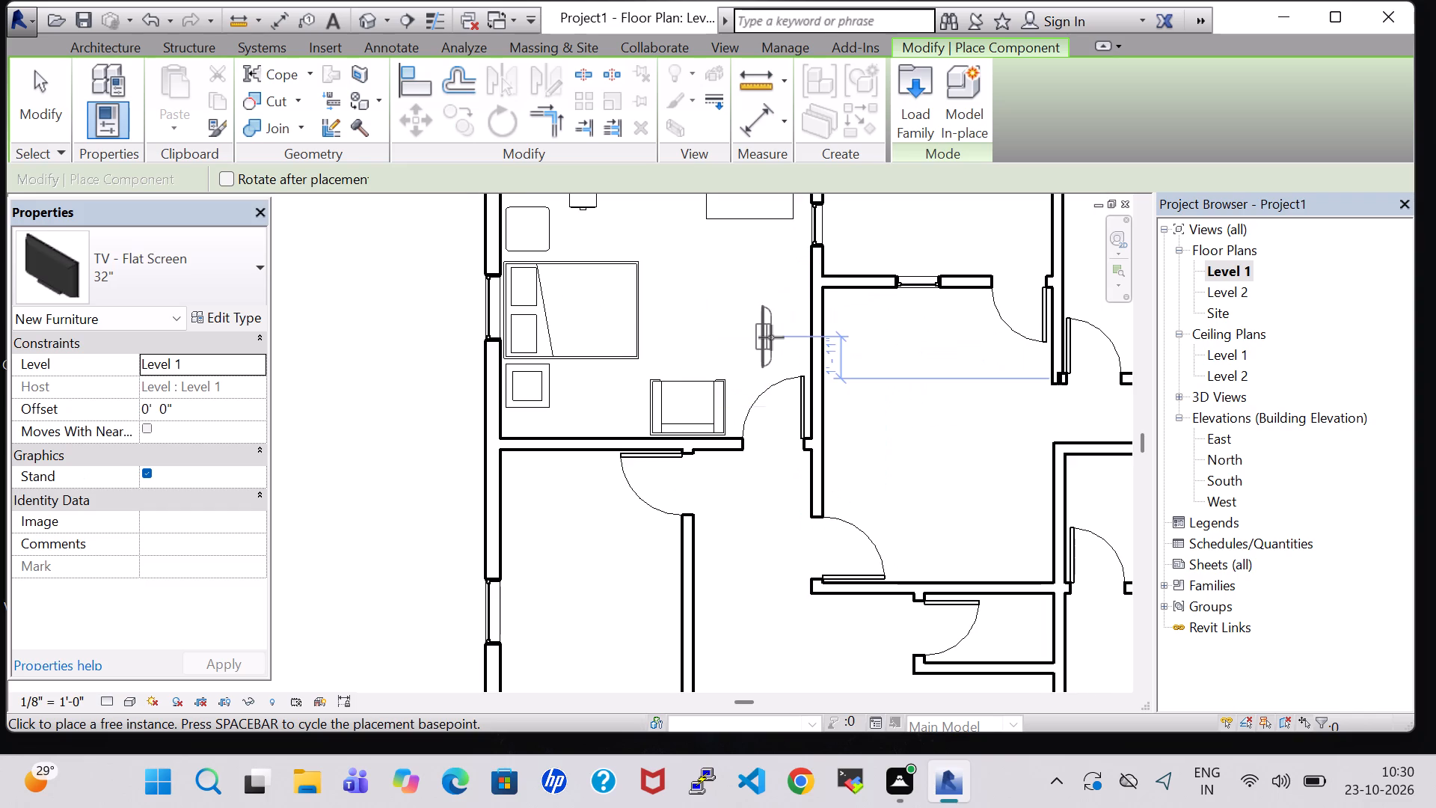
pyautogui.scroll(4, 771, 337)
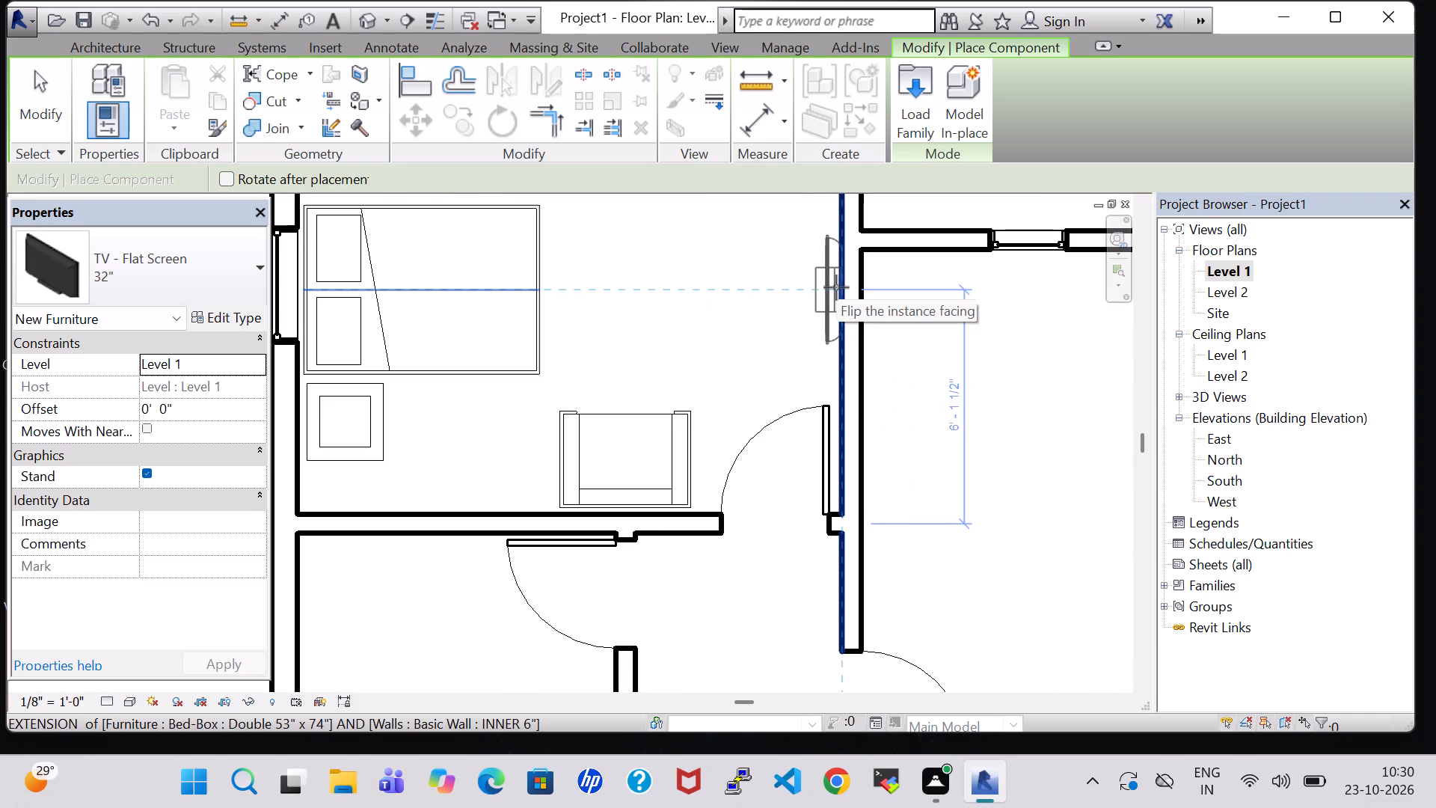
pyautogui.click(836, 287)
pyautogui.press('Escape')
pyautogui.press('Escape')
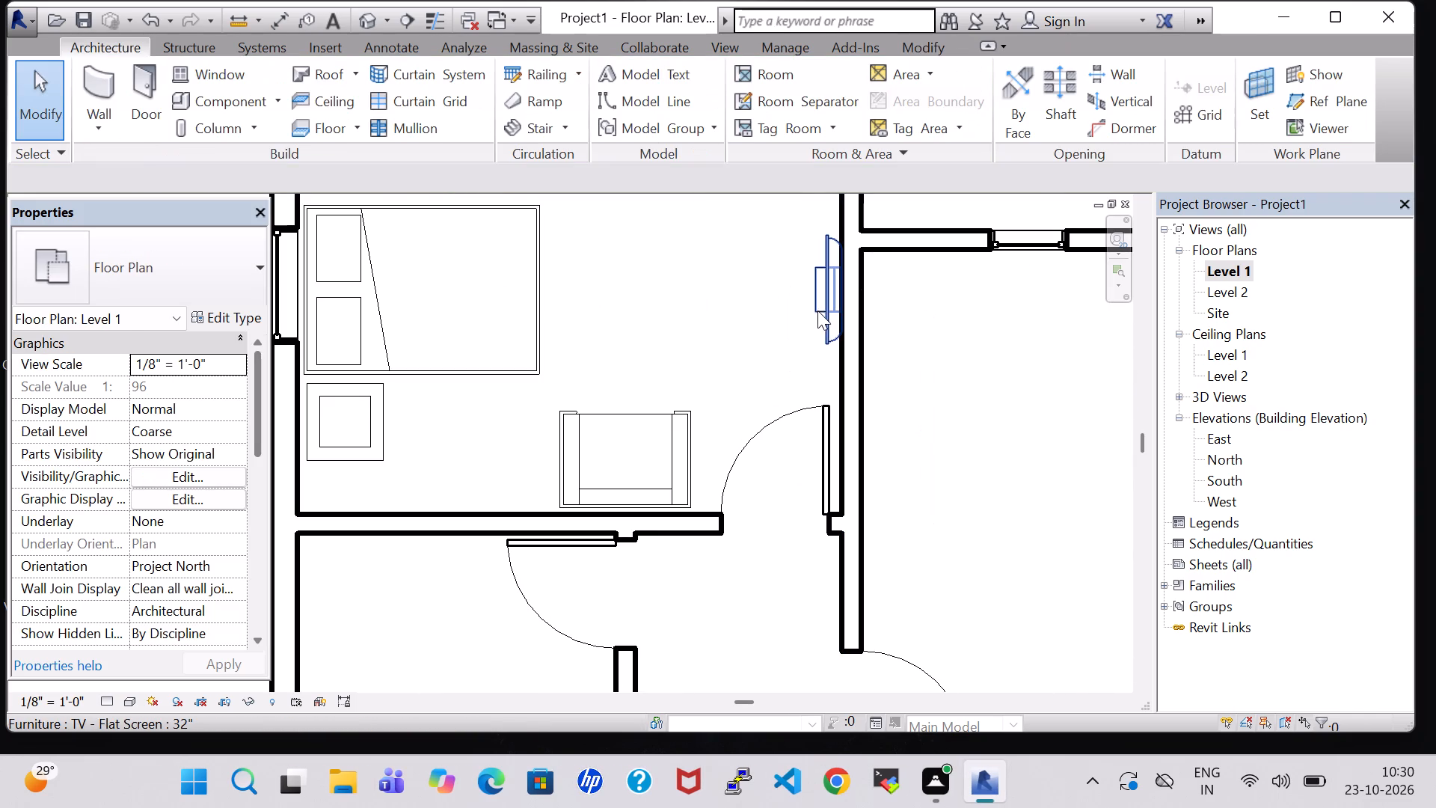
# Set the bedroom TV's offset from Level 1 to 3' 3" and apply it.
pyautogui.click(819, 310)
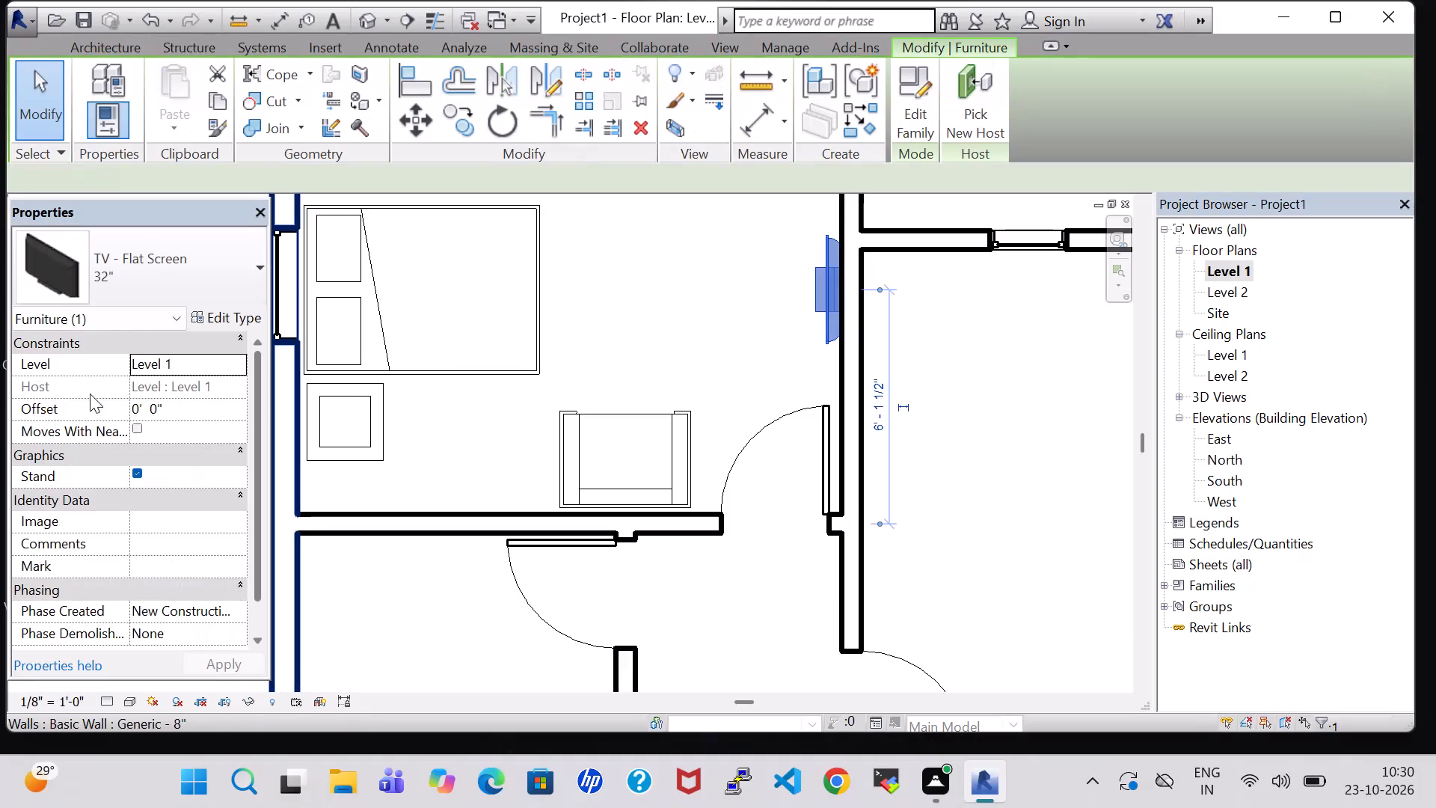
pyautogui.click(142, 415)
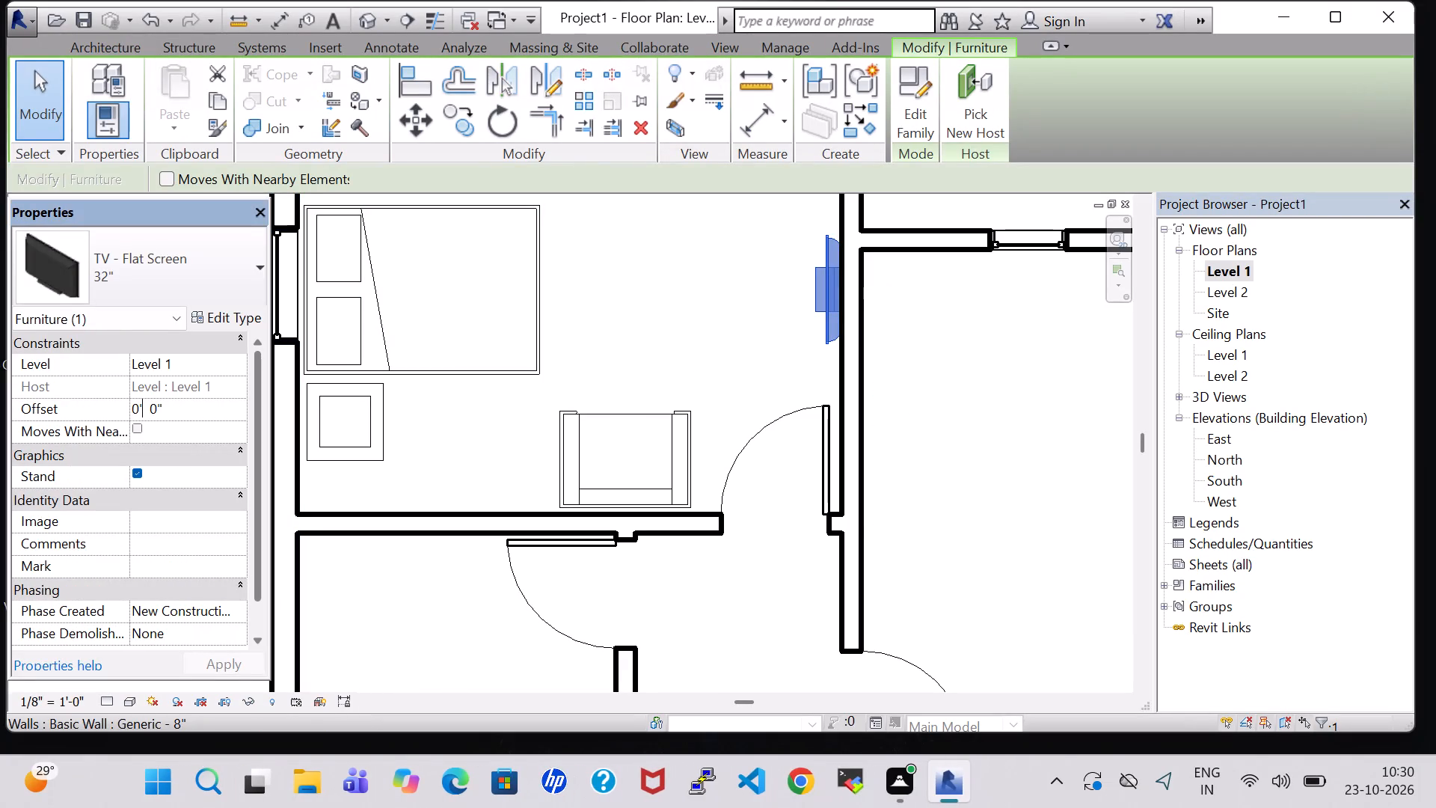
pyautogui.press('Left')
pyautogui.press('BackSpace')
pyautogui.press('3')
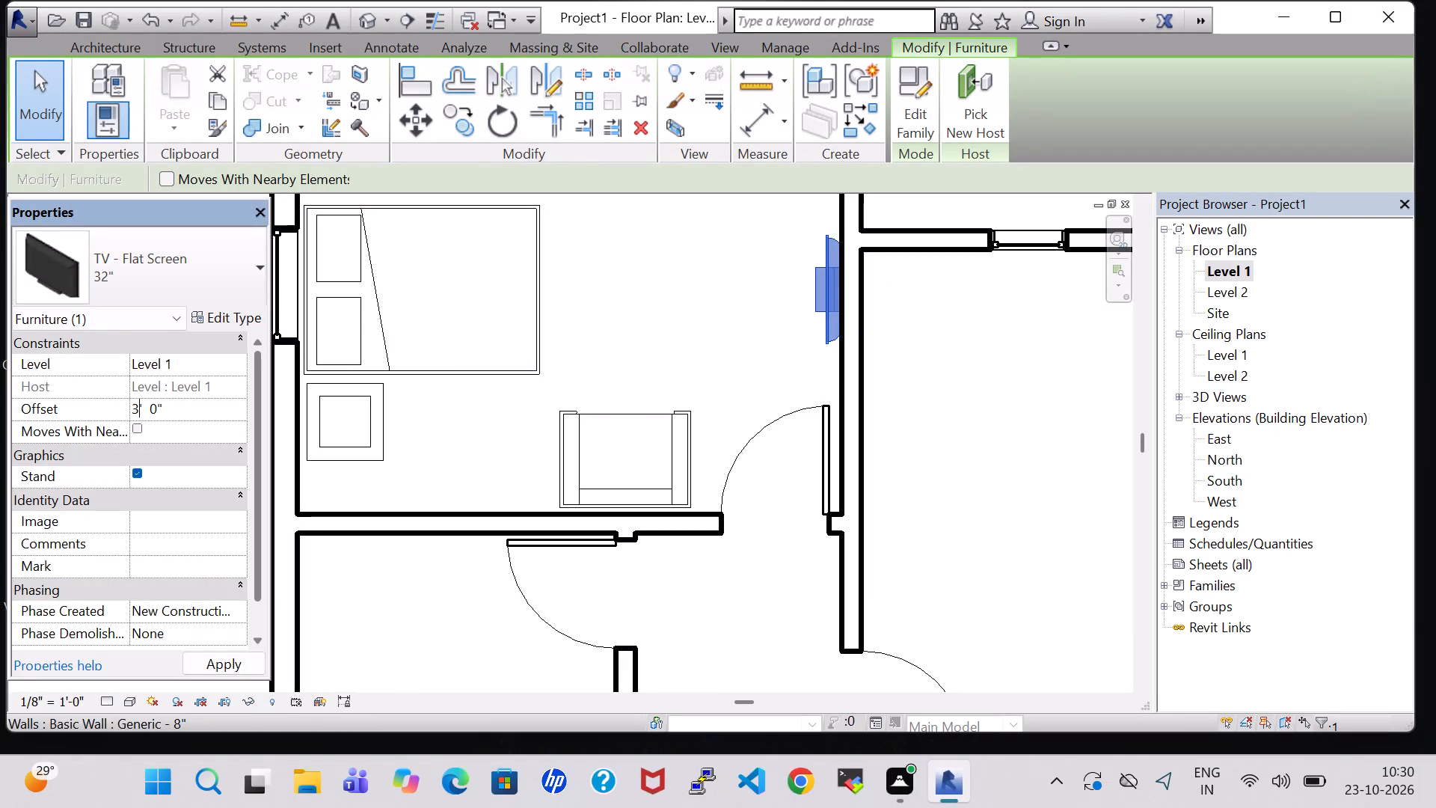
pyautogui.doubleClick(153, 412)
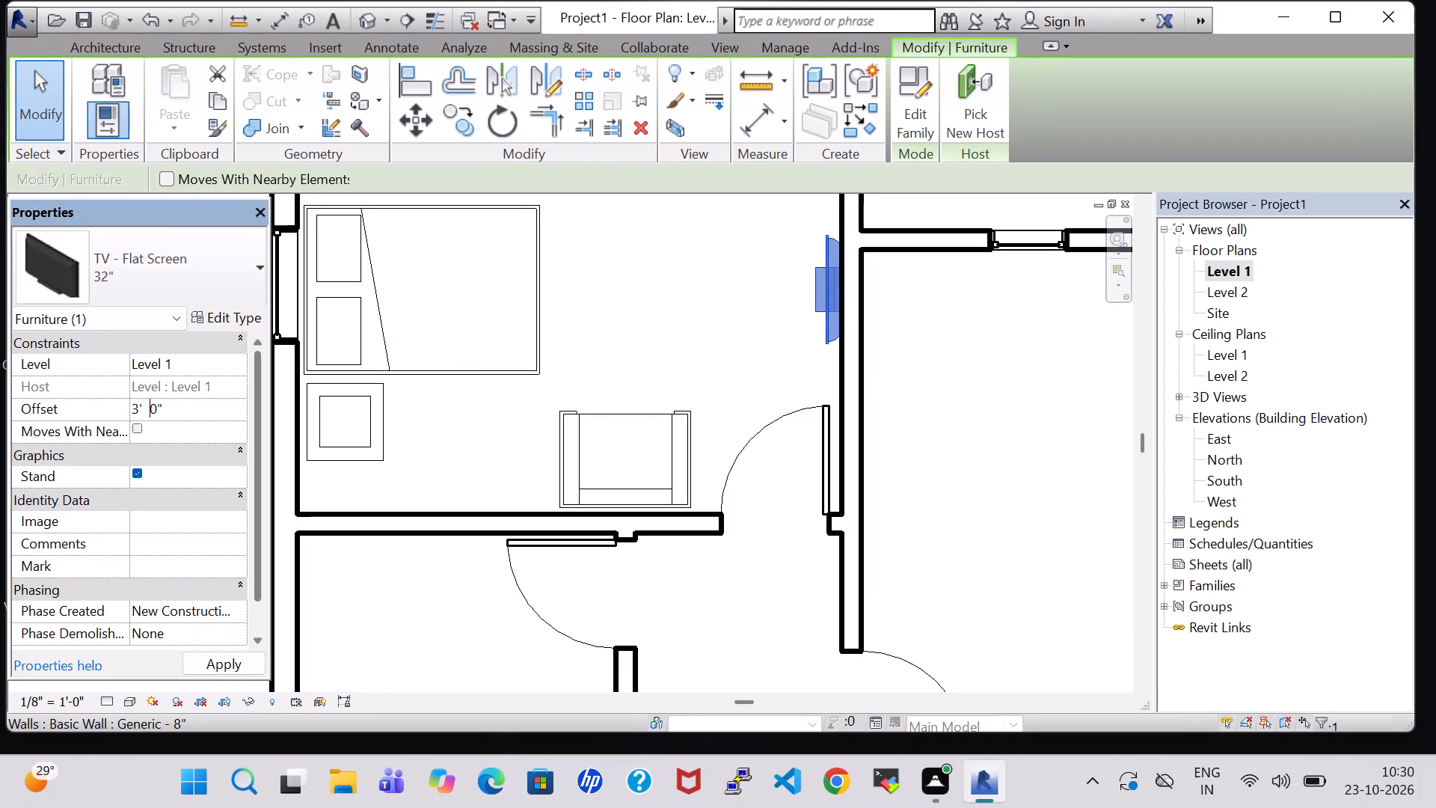
pyautogui.click(156, 412)
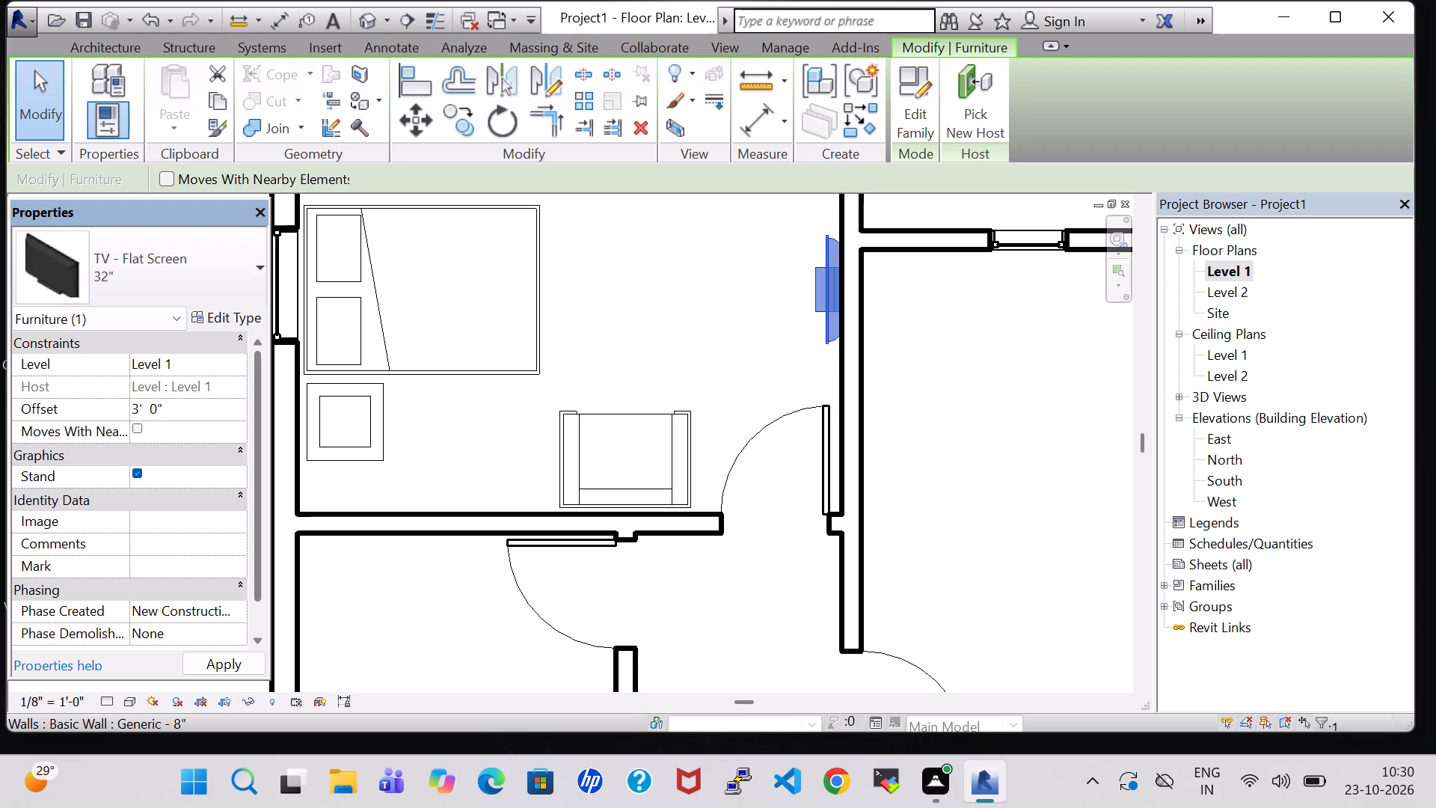
pyautogui.press('BackSpace')
pyautogui.press('3')
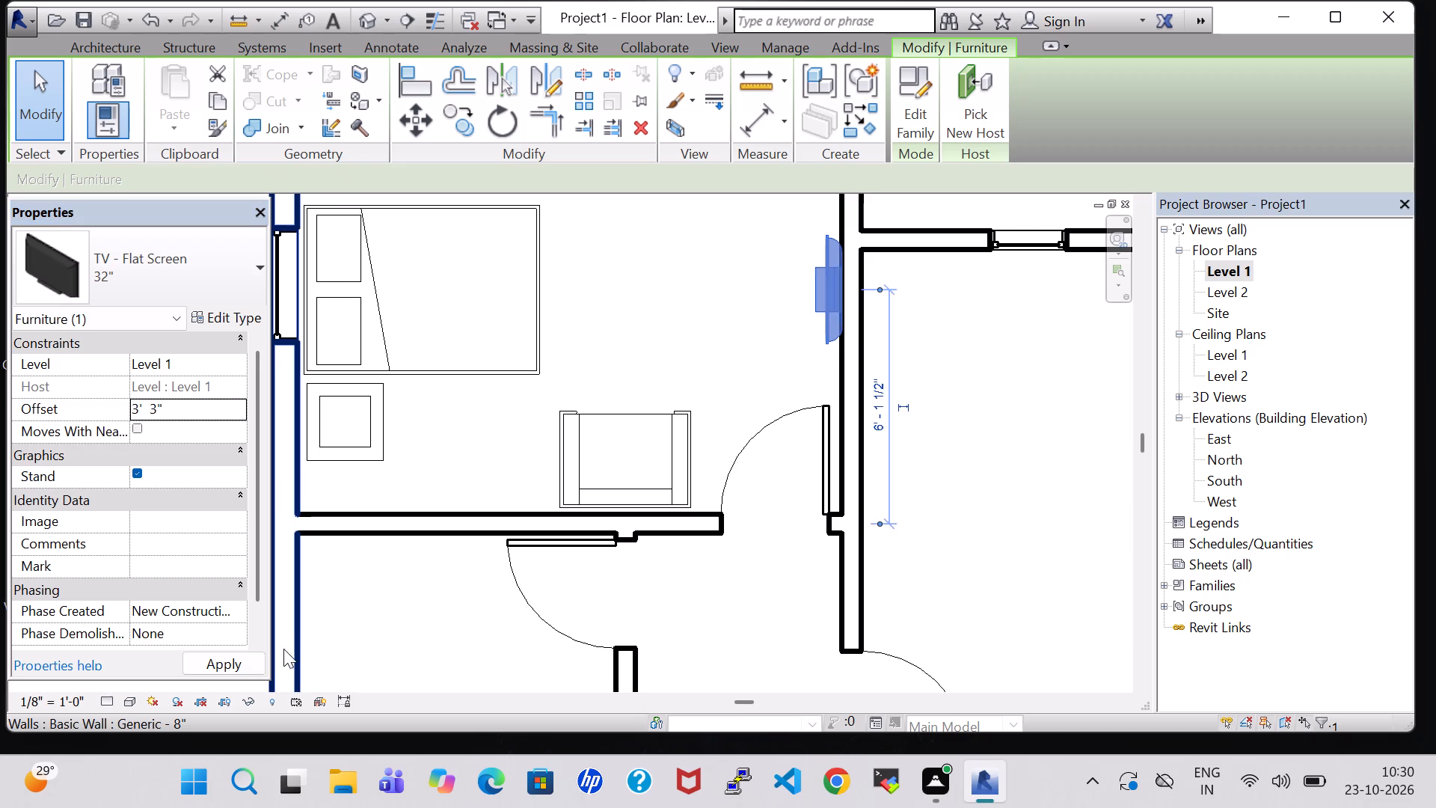
pyautogui.click(203, 652)
pyautogui.click(692, 262)
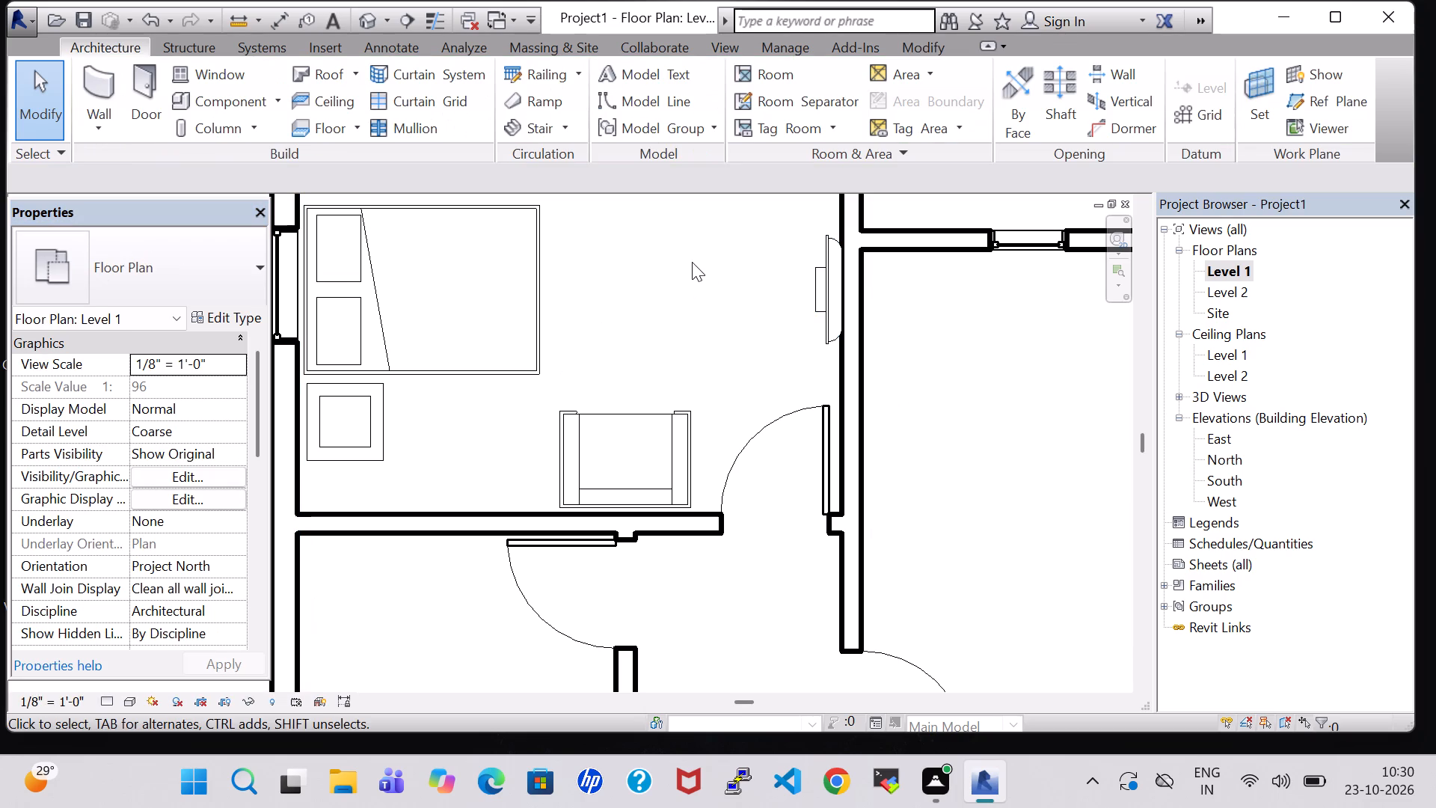
# Load the RPC Plant - Tropical family from the US Imperial Planting library for placement on Level 1.
pyautogui.moveTo(692, 262); pyautogui.dragTo(616, 429, button='middle')
pyautogui.scroll(-1, 616, 429)
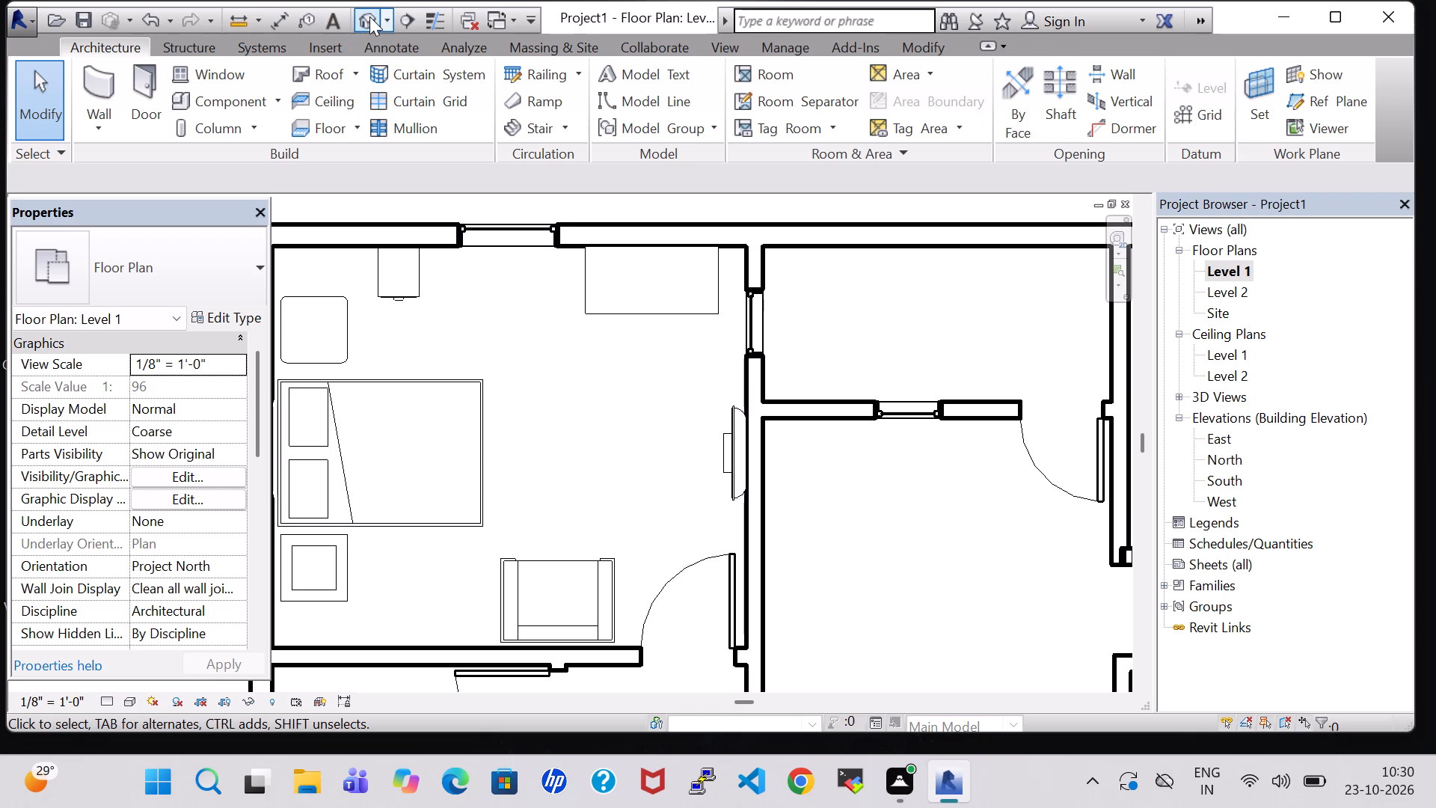
pyautogui.click(229, 104)
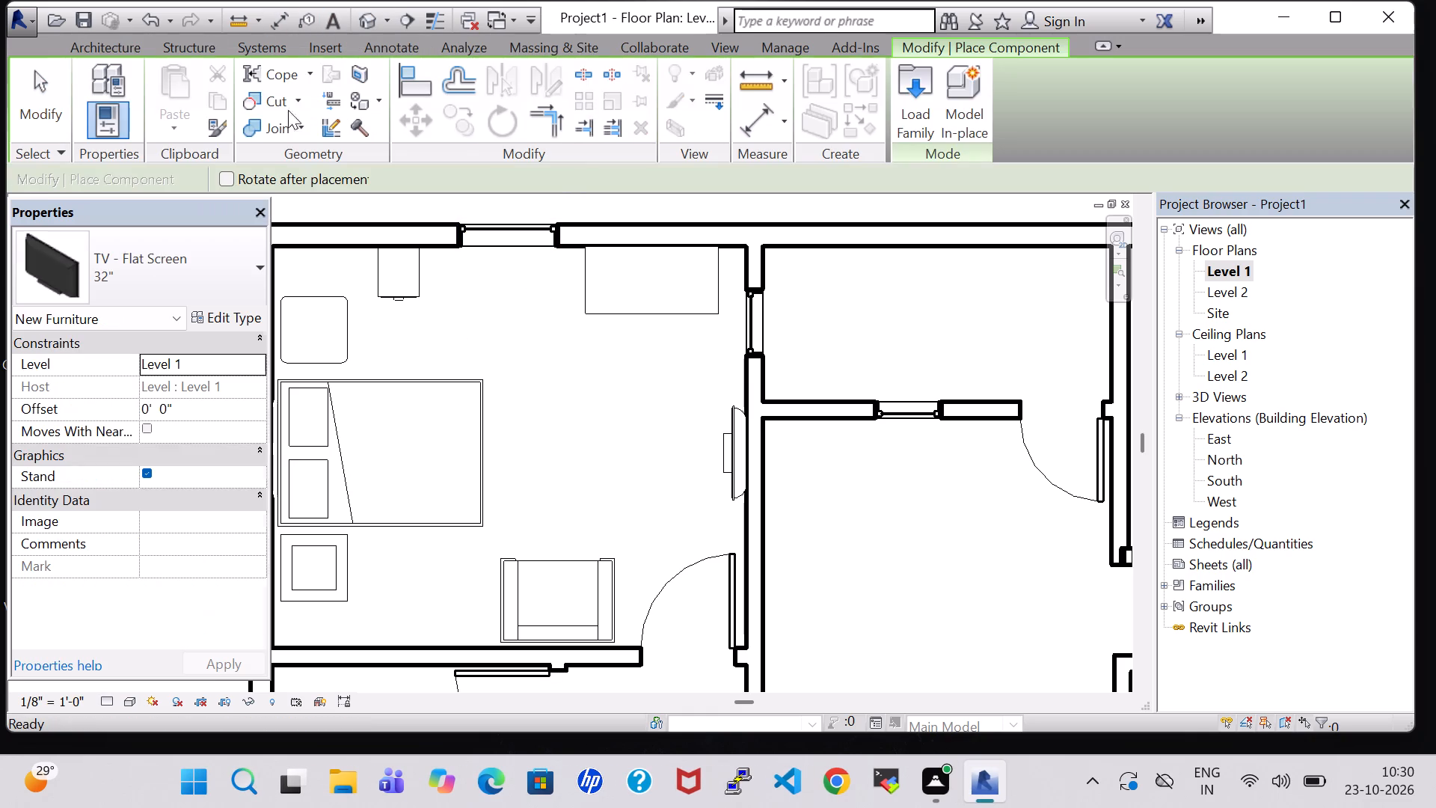
pyautogui.click(900, 120)
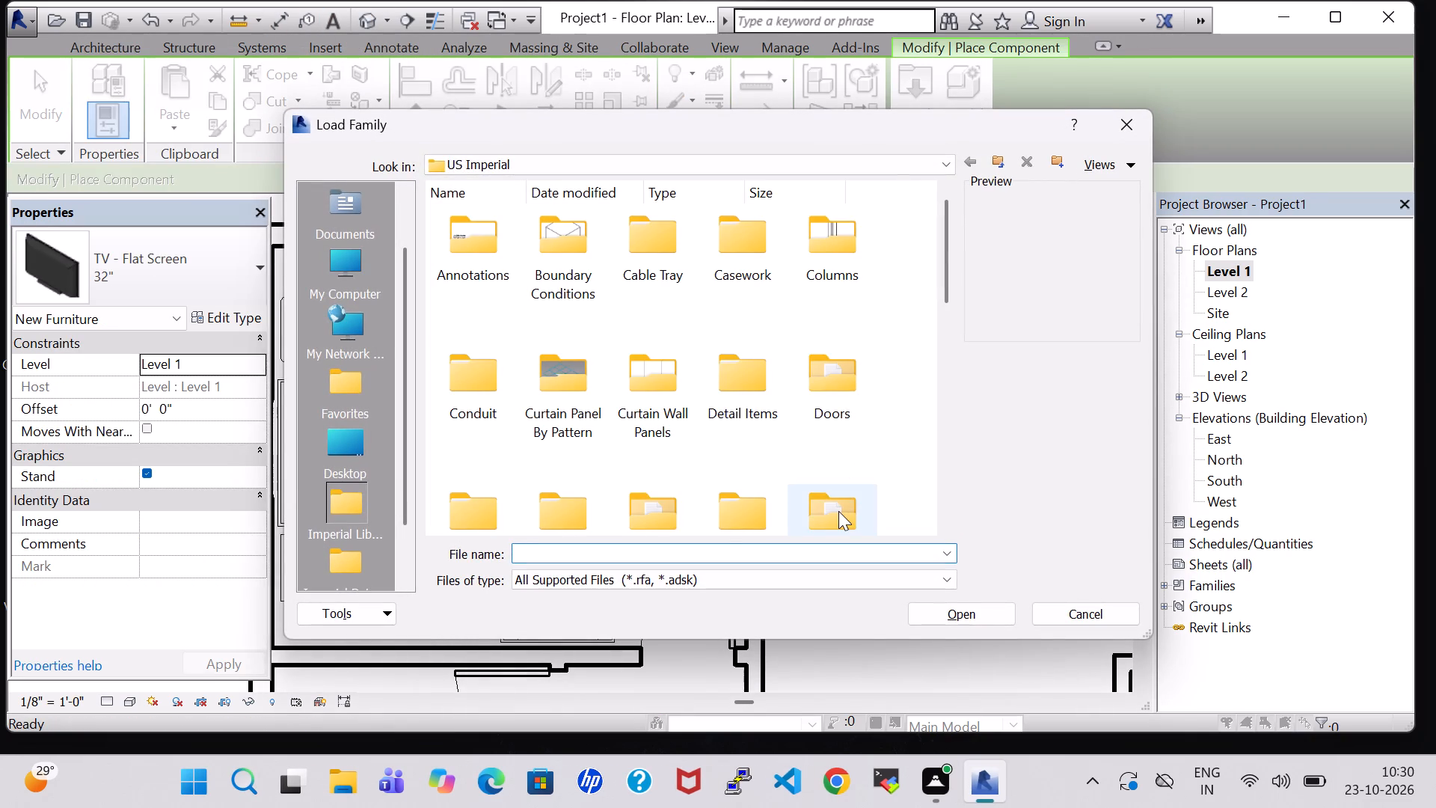
pyautogui.doubleClick(838, 511)
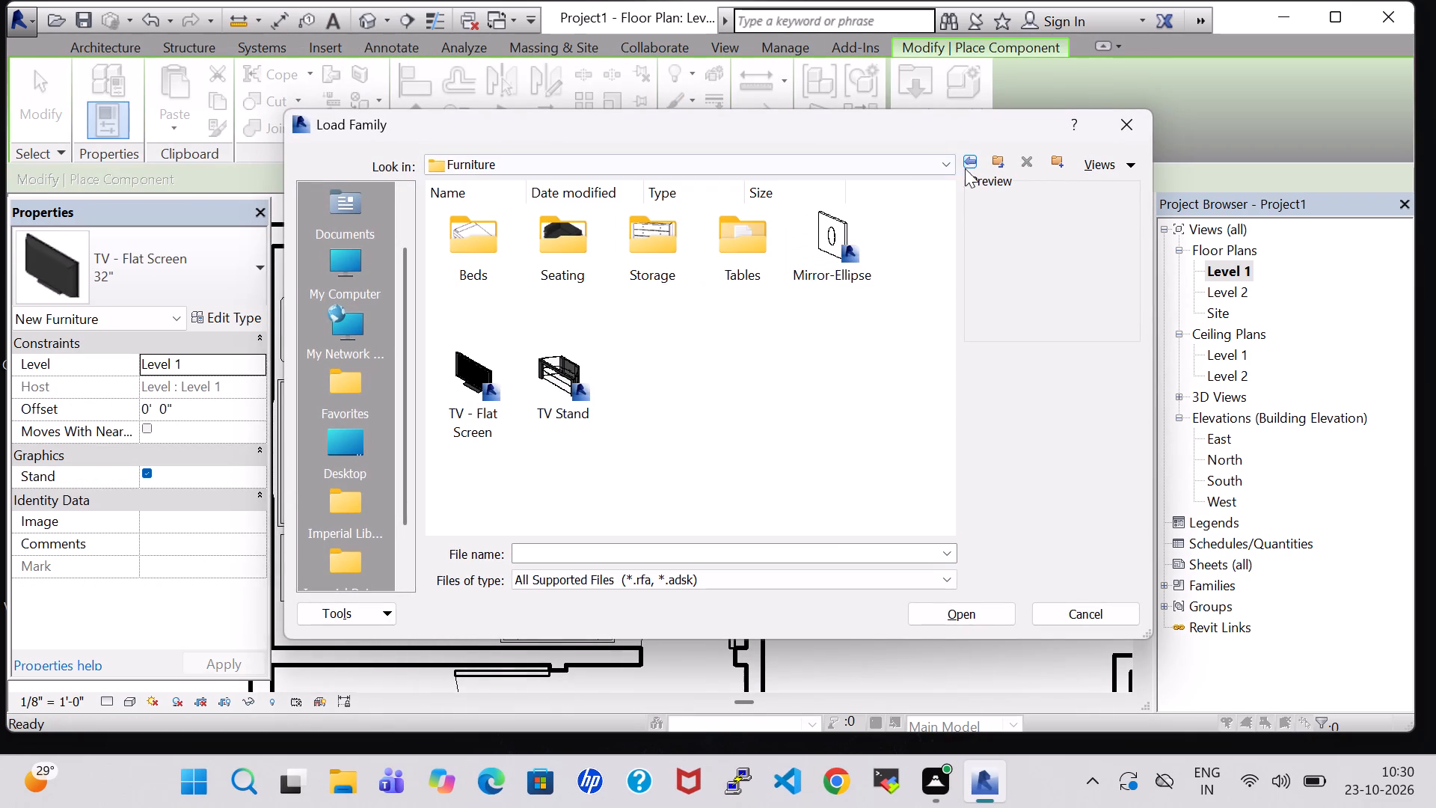
pyautogui.click(973, 167)
pyautogui.click(836, 387)
pyautogui.press('p')
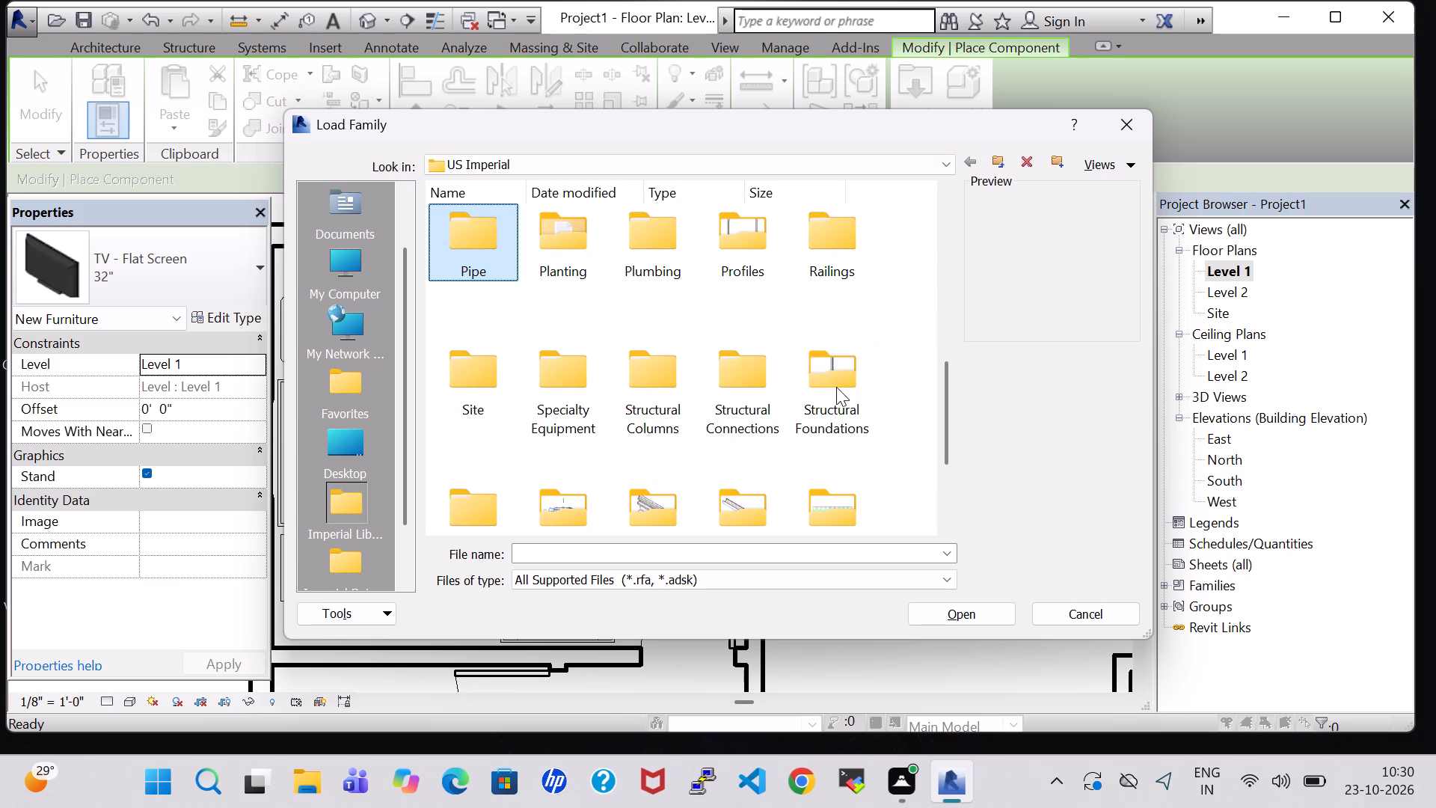
pyautogui.doubleClick(548, 233)
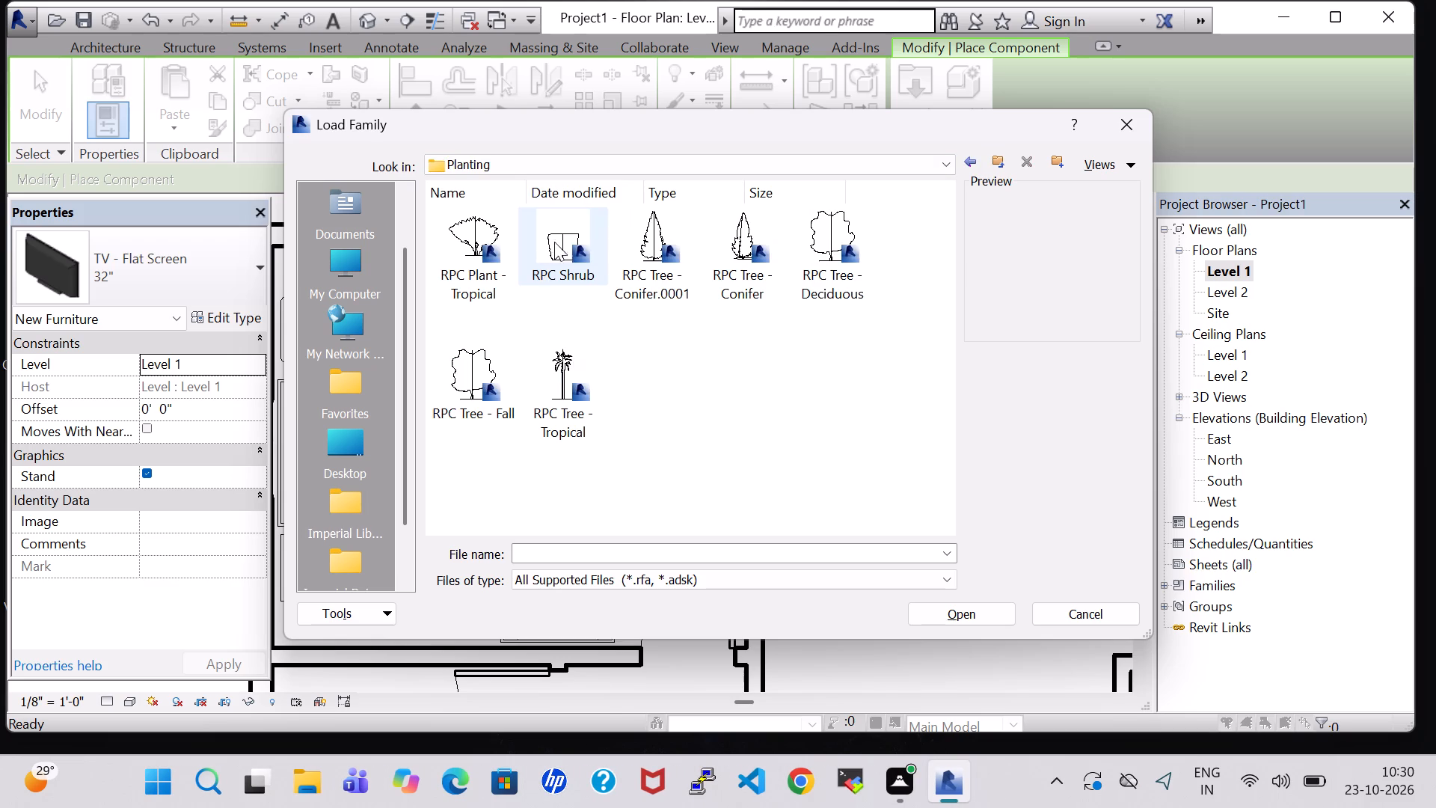
pyautogui.click(482, 251)
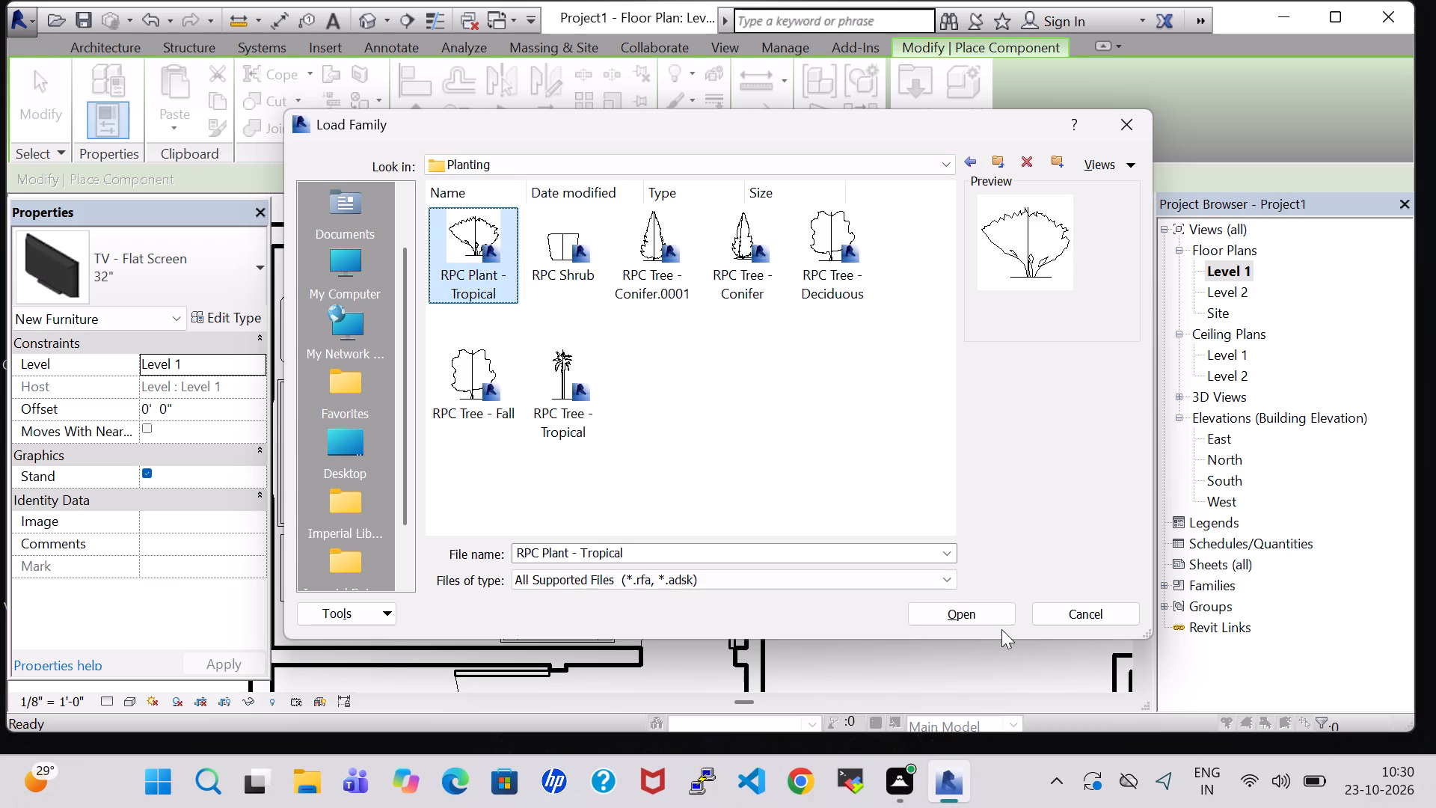
pyautogui.click(975, 610)
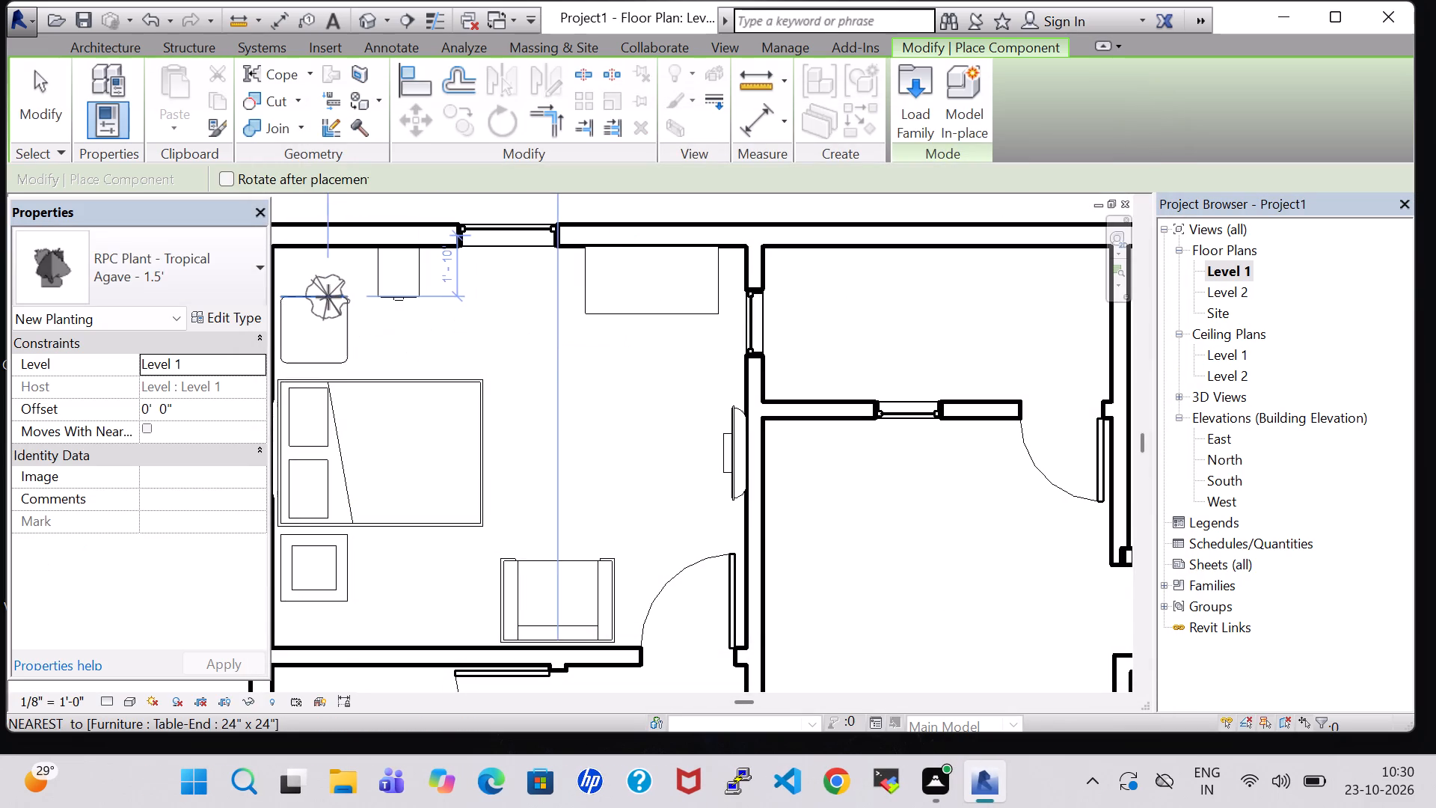
# Place one Agave - 1.5' tropical plant on the upper edge of the 24" x 24" end table above the bed.
pyautogui.click(307, 297)
pyautogui.press('Escape')
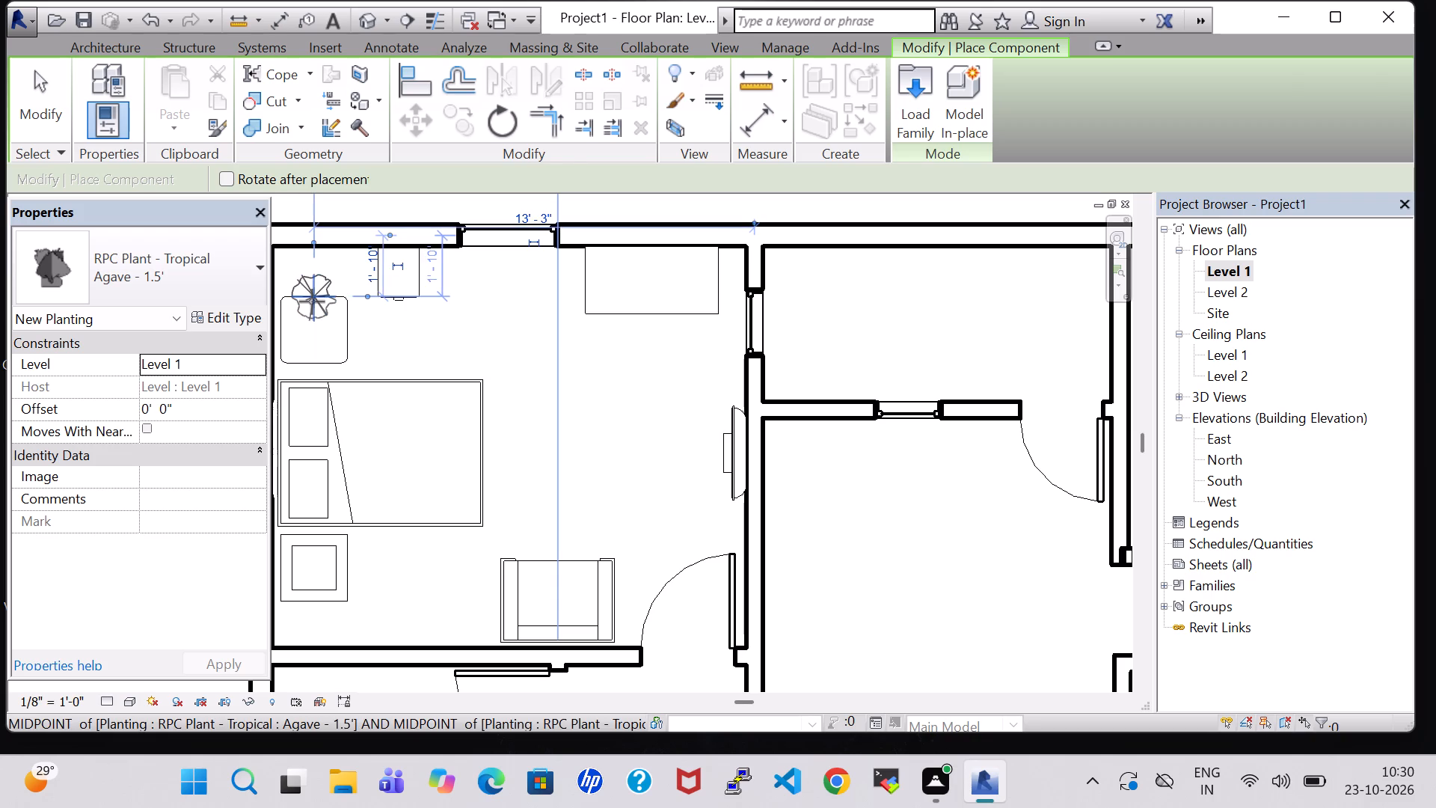
pyautogui.press('Escape')
# Set the agave plant's offset from Level 1 to 2' 0".
pyautogui.click(313, 281)
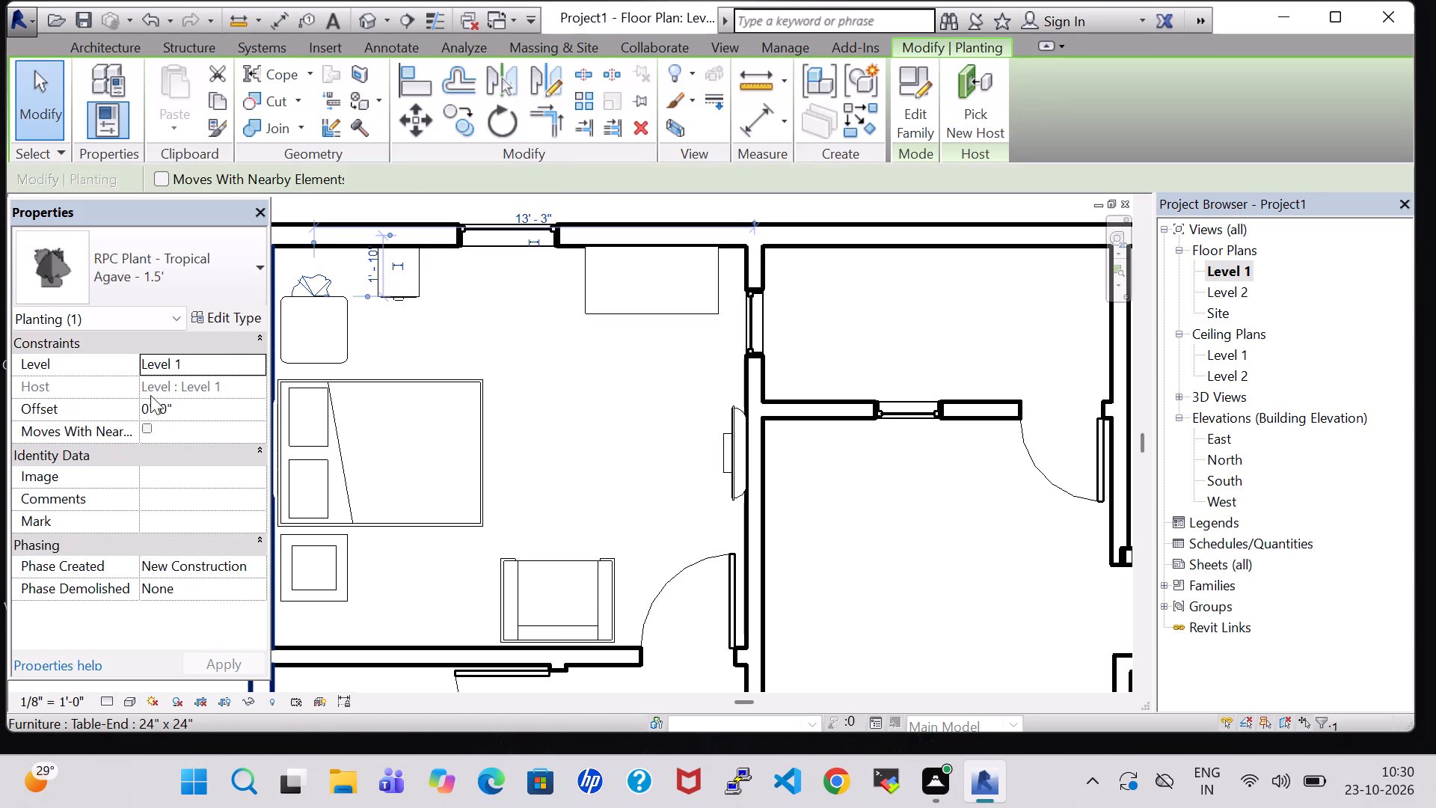
pyautogui.doubleClick(148, 413)
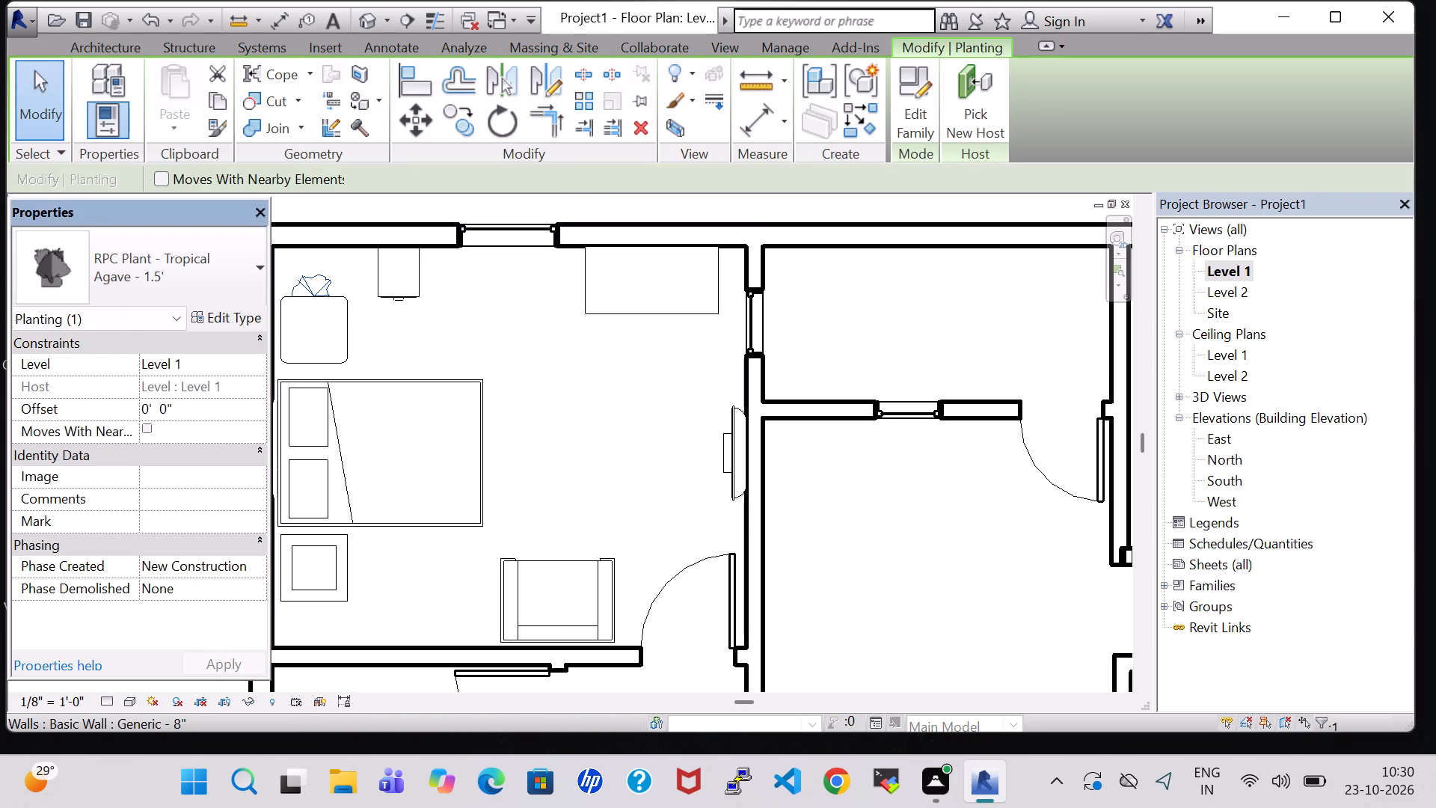
pyautogui.press('BackSpace')
pyautogui.press('2')
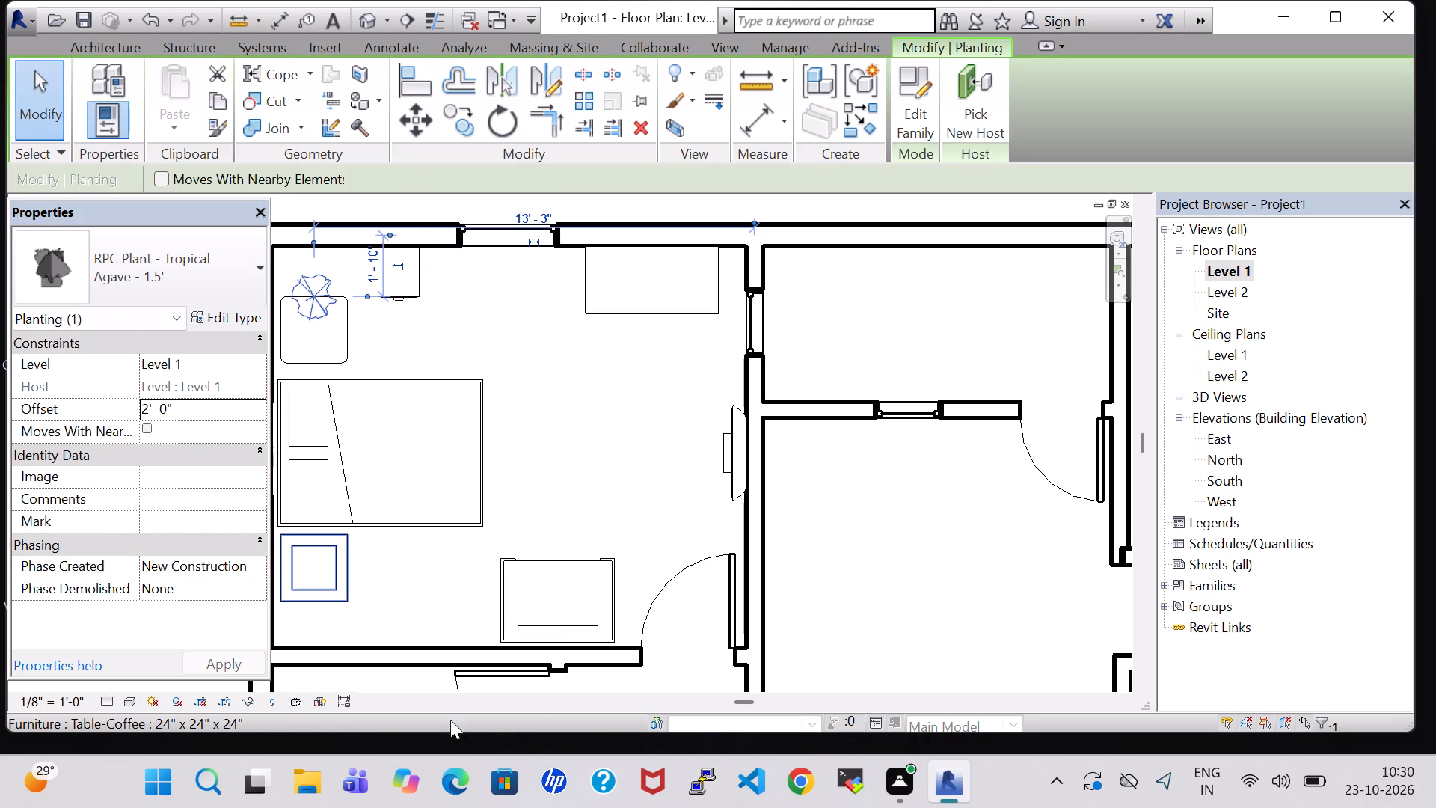
pyautogui.click(510, 456)
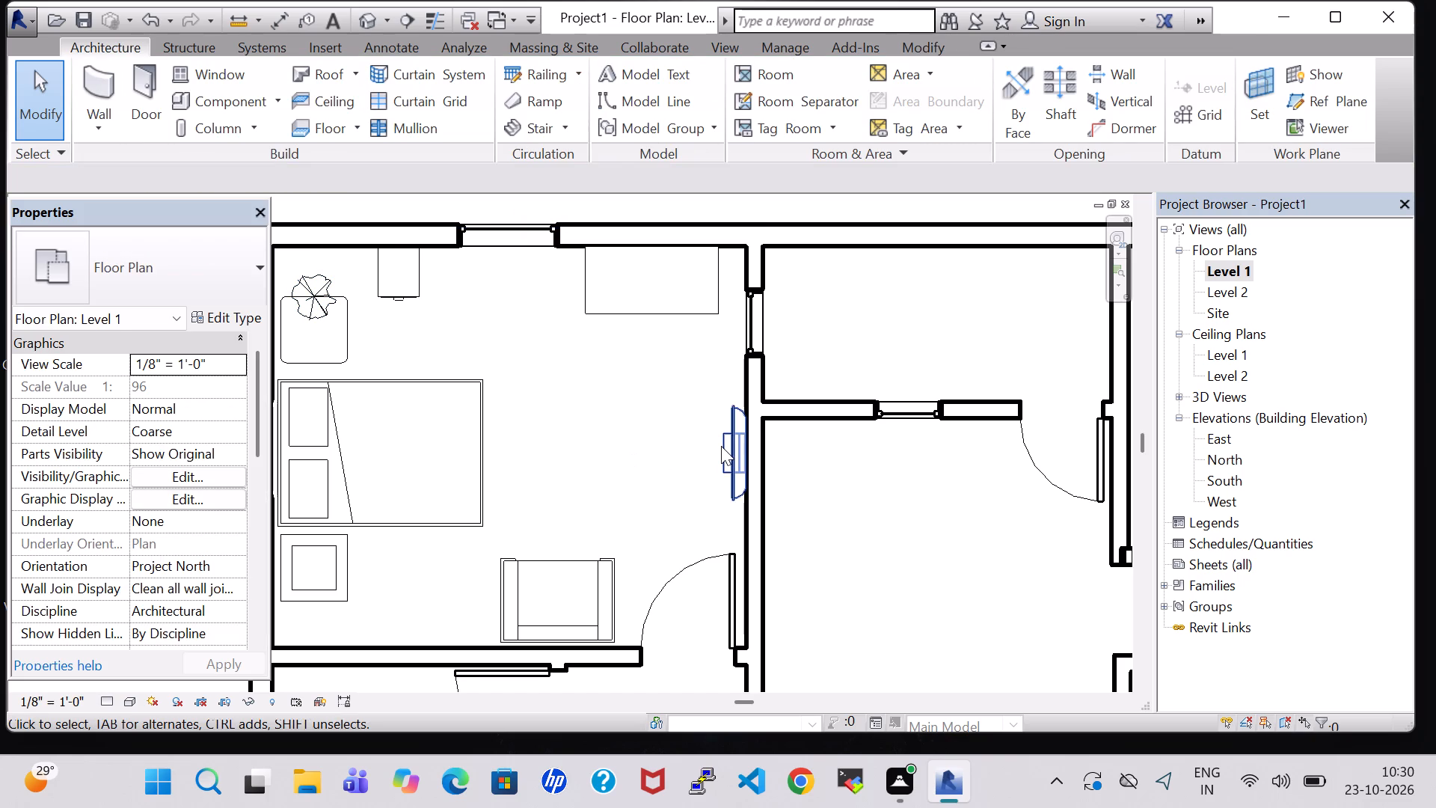
# Nudge the agave plant down to the centre of the end table above the bed.
pyautogui.press('Down')
pyautogui.press('Down')
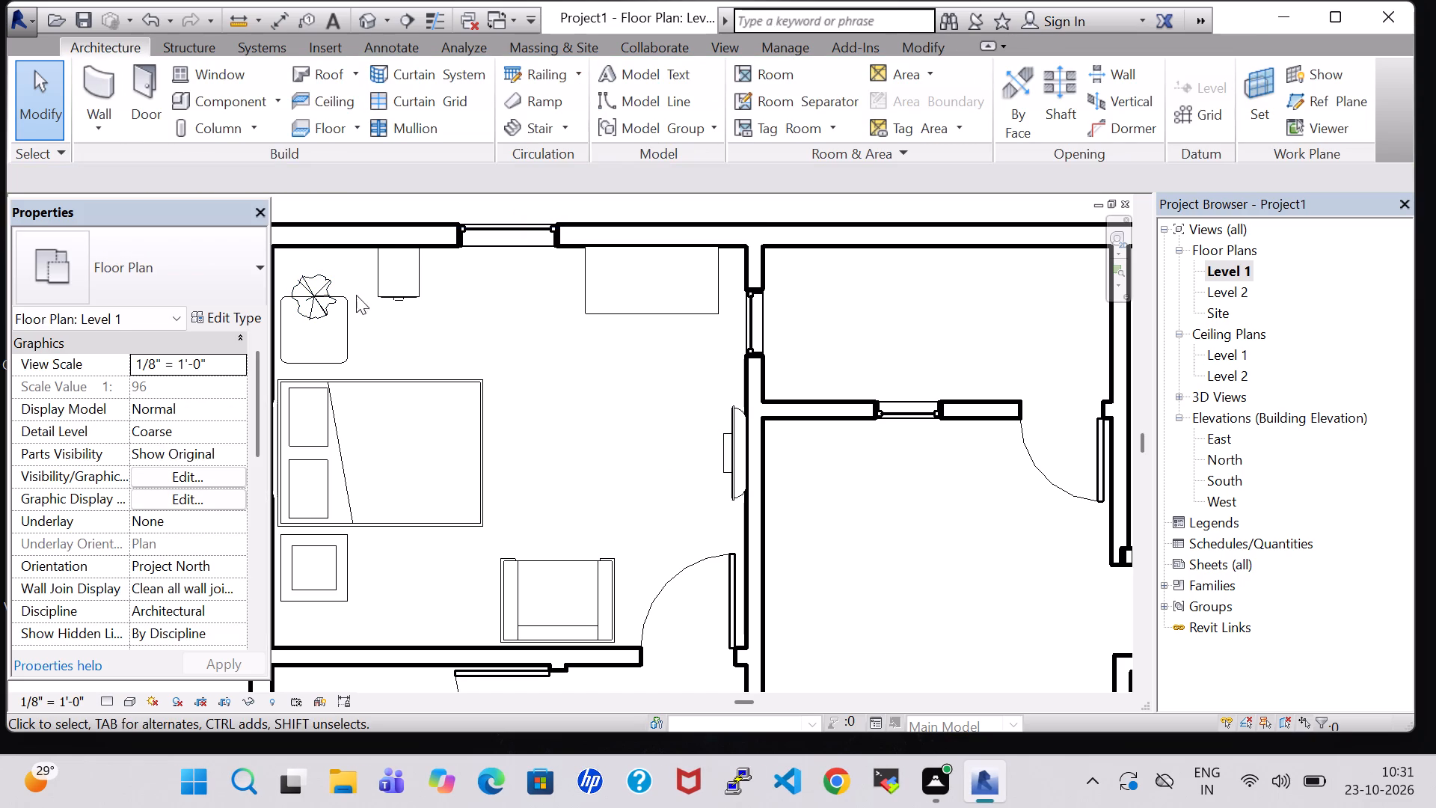
pyautogui.click(308, 278)
pyautogui.press('Down')
pyautogui.press('Down')
pyautogui.press('Down')
pyautogui.press('Down')
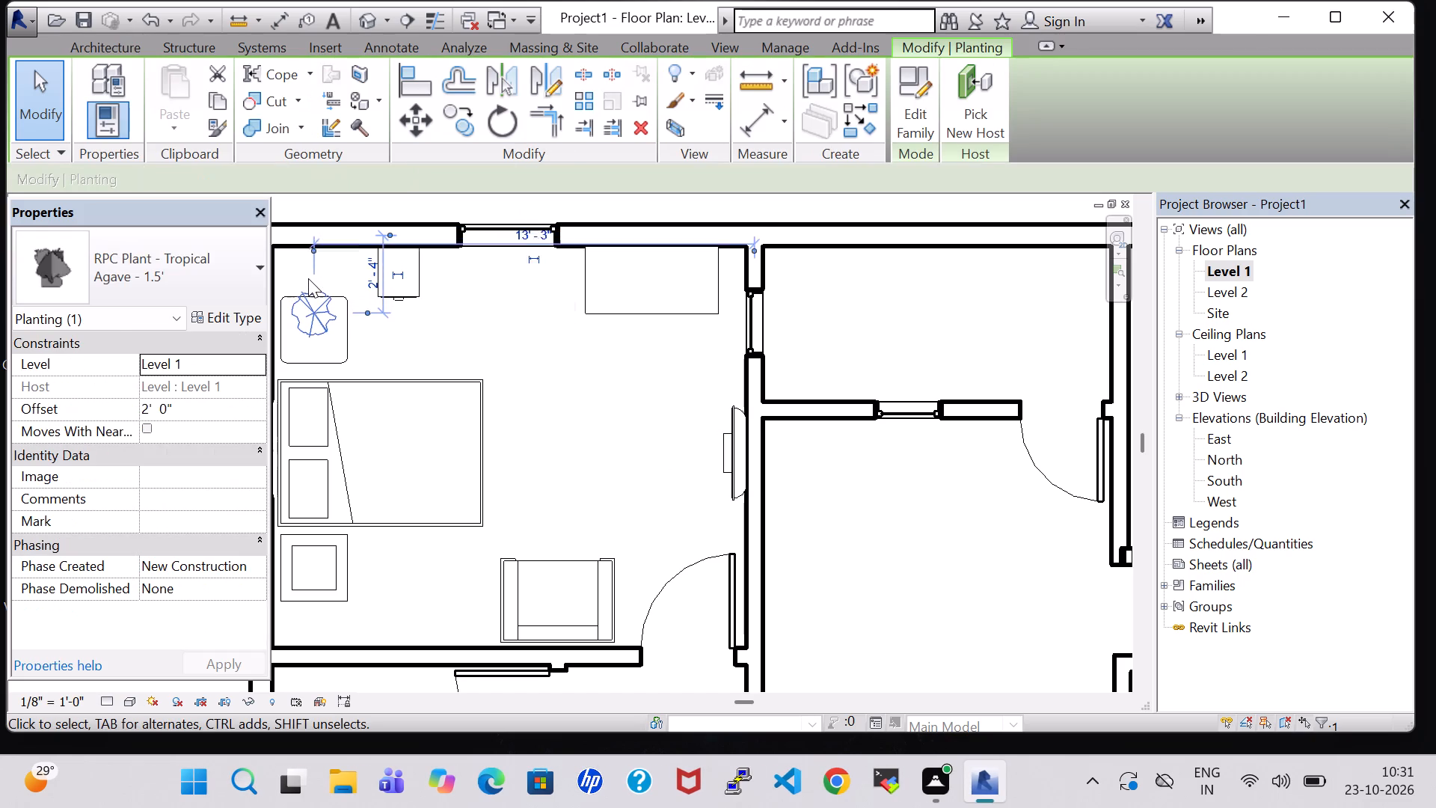
pyautogui.press('Down')
pyautogui.press('Down')
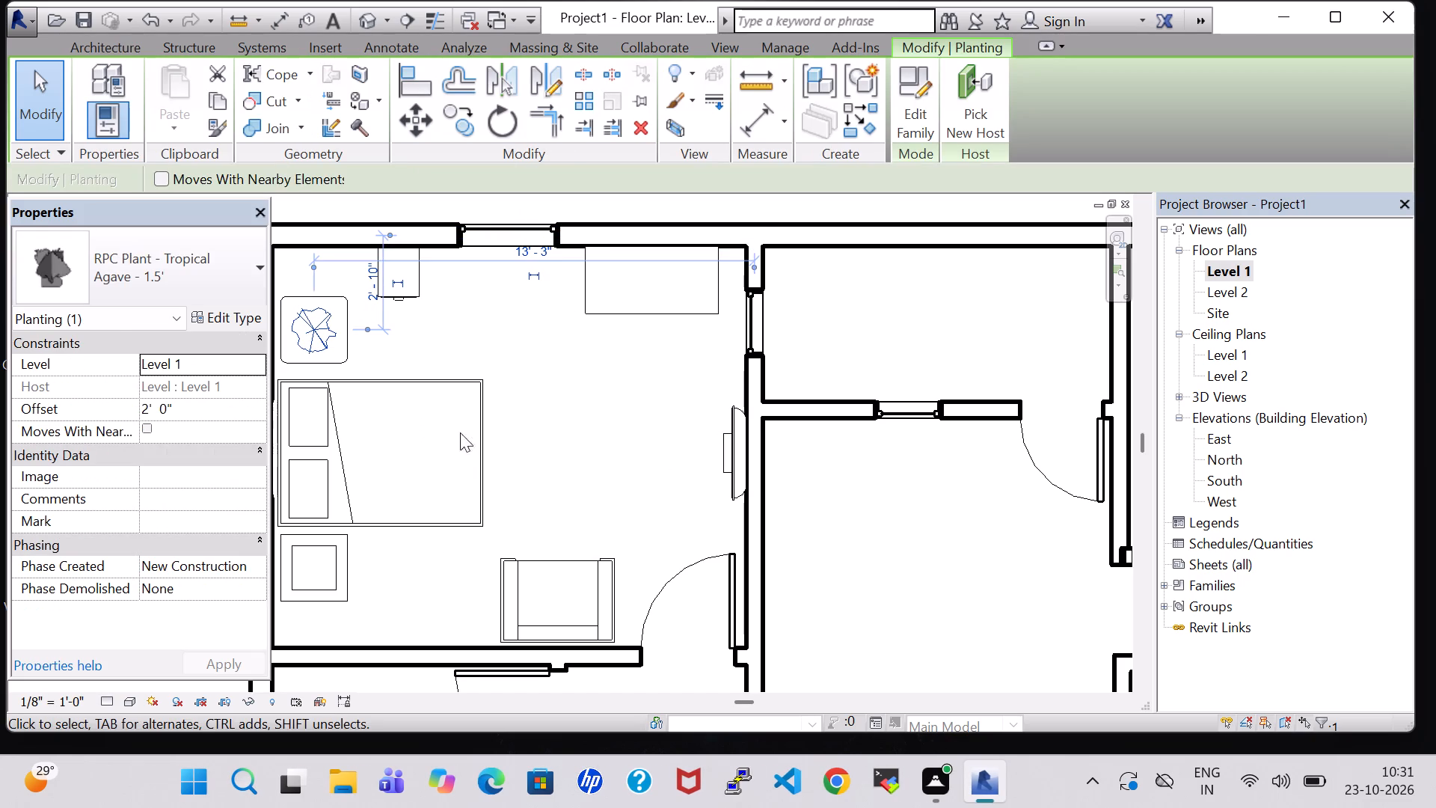
pyautogui.click(632, 465)
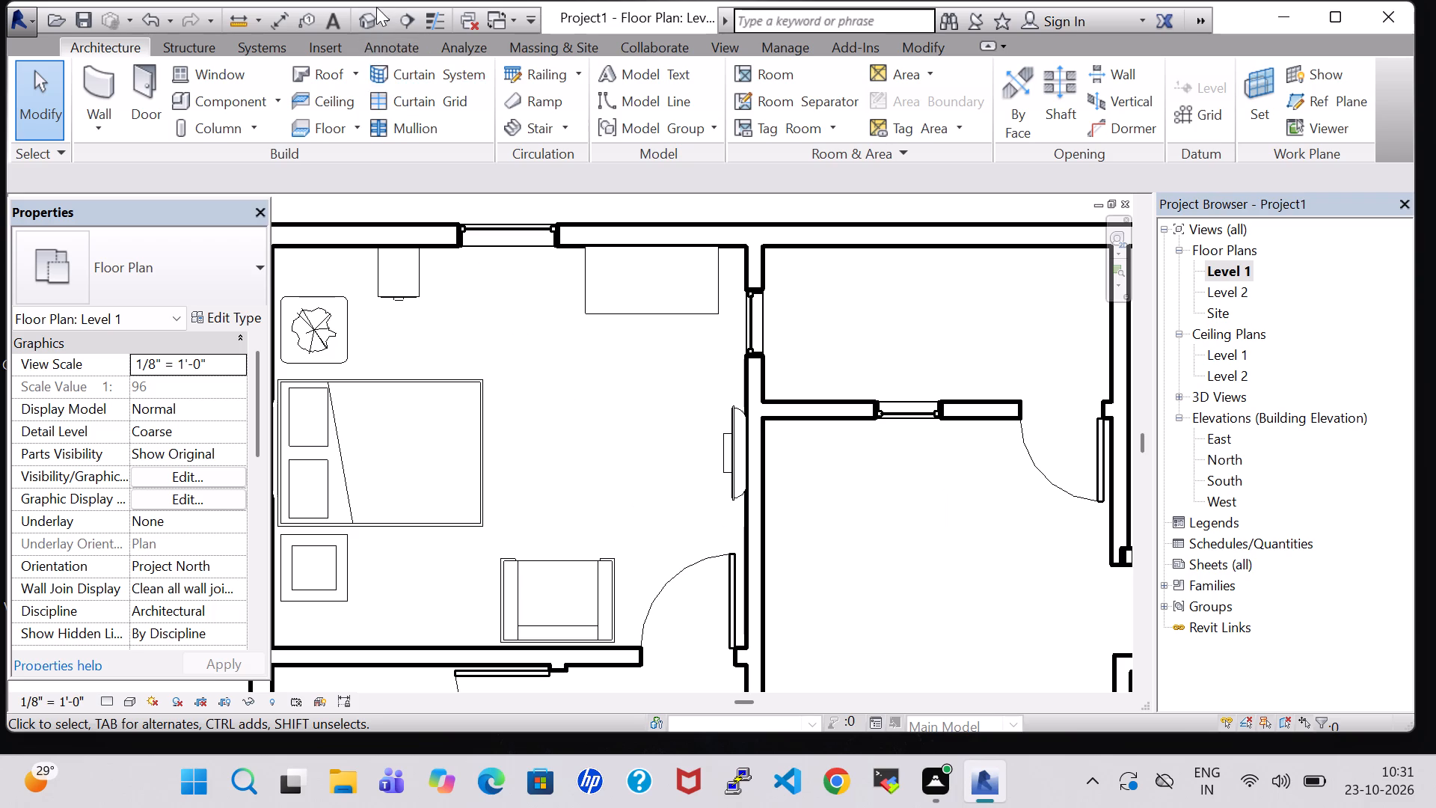
# Examine the furnished upper-left bedroom in the 3D view, checking the plant, TV, bed, chair and storage from several angles.
pyautogui.click(363, 28)
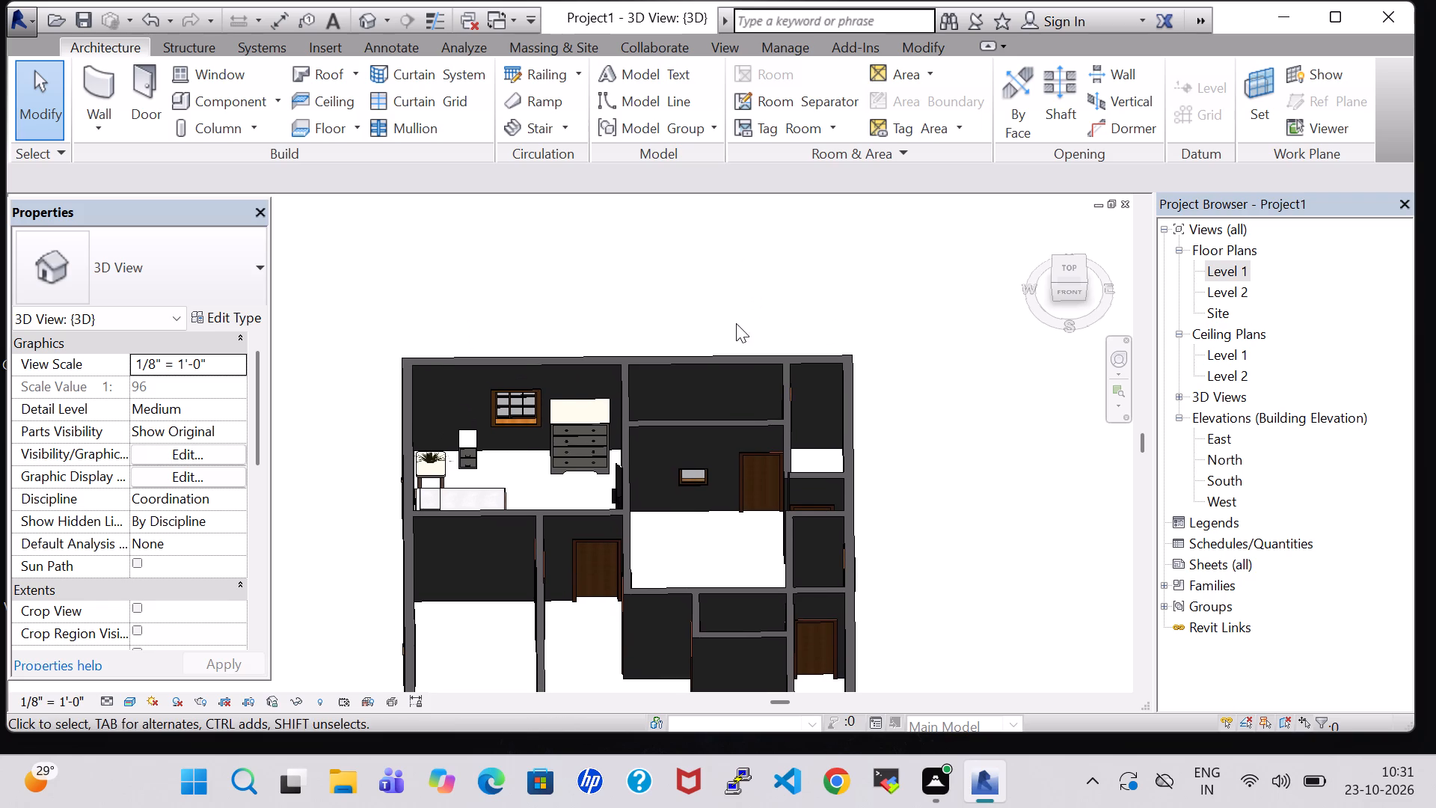
pyautogui.keyDown('shift'); pyautogui.moveTo(639, 250); pyautogui.dragTo(655, 411, button='middle'); pyautogui.keyUp('shift')
pyautogui.scroll(4, 654, 417)
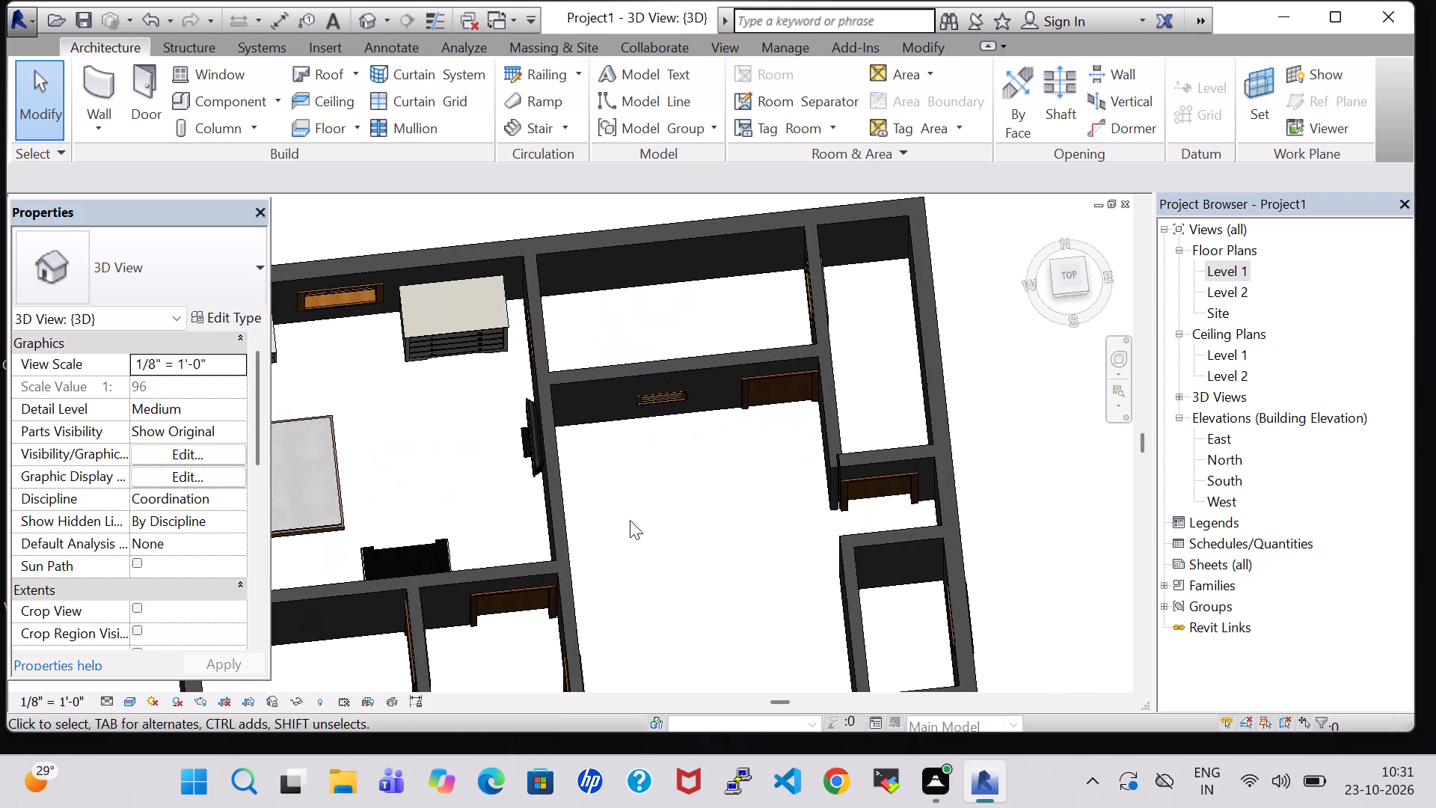
pyautogui.keyDown('shift'); pyautogui.moveTo(628, 536); pyautogui.dragTo(625, 450, button='middle'); pyautogui.keyUp('shift')
pyautogui.moveTo(631, 536); pyautogui.dragTo(678, 371, button='middle')
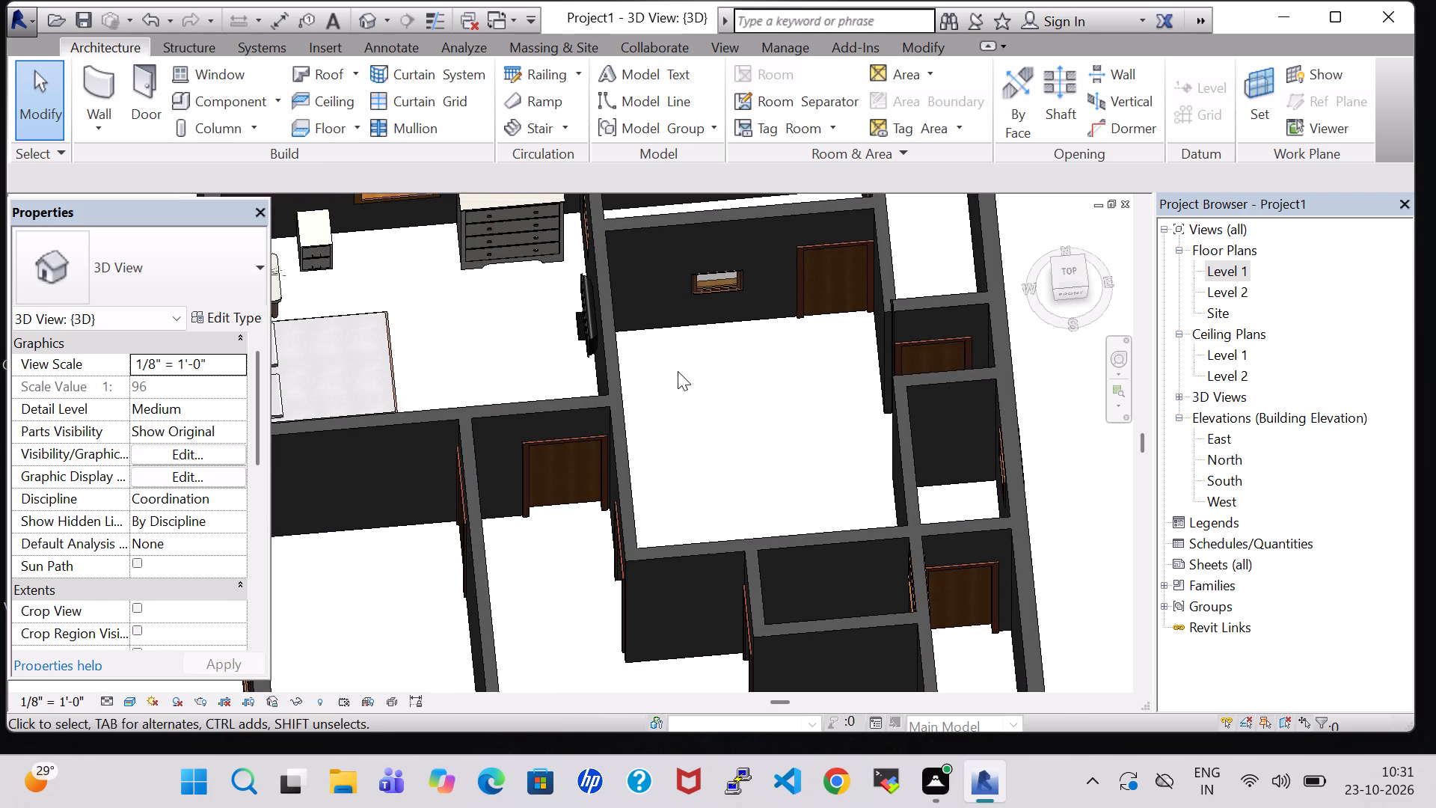
pyautogui.keyDown('shift'); pyautogui.moveTo(678, 371); pyautogui.dragTo(676, 395, button='middle'); pyautogui.keyUp('shift')
pyautogui.moveTo(530, 310); pyautogui.dragTo(680, 406, button='middle')
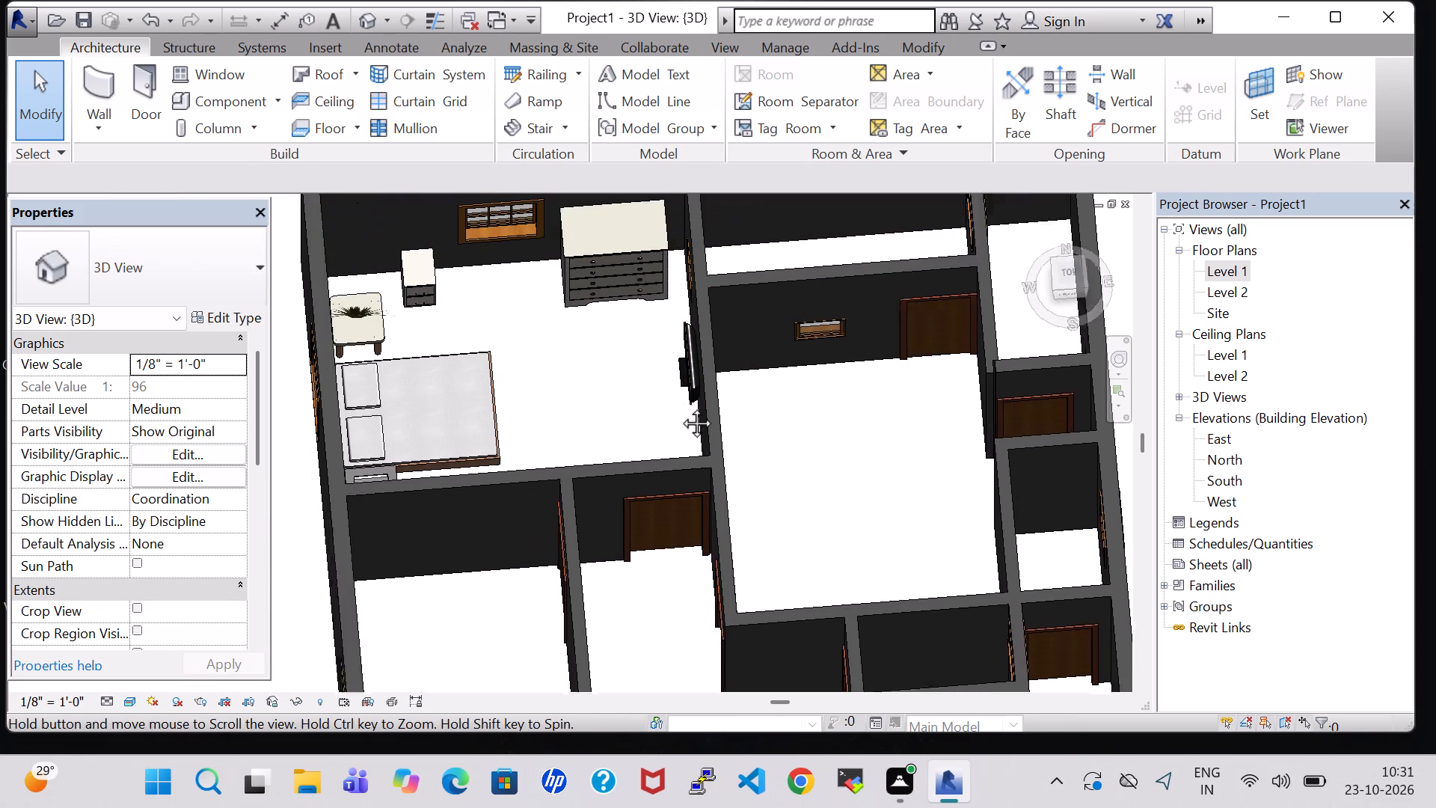
pyautogui.moveTo(680, 406); pyautogui.dragTo(687, 411, button='middle')
pyautogui.keyDown('shift'); pyautogui.moveTo(616, 430); pyautogui.dragTo(590, 420, button='middle'); pyautogui.keyUp('shift')
pyautogui.moveTo(785, 351); pyautogui.dragTo(773, 370, button='middle')
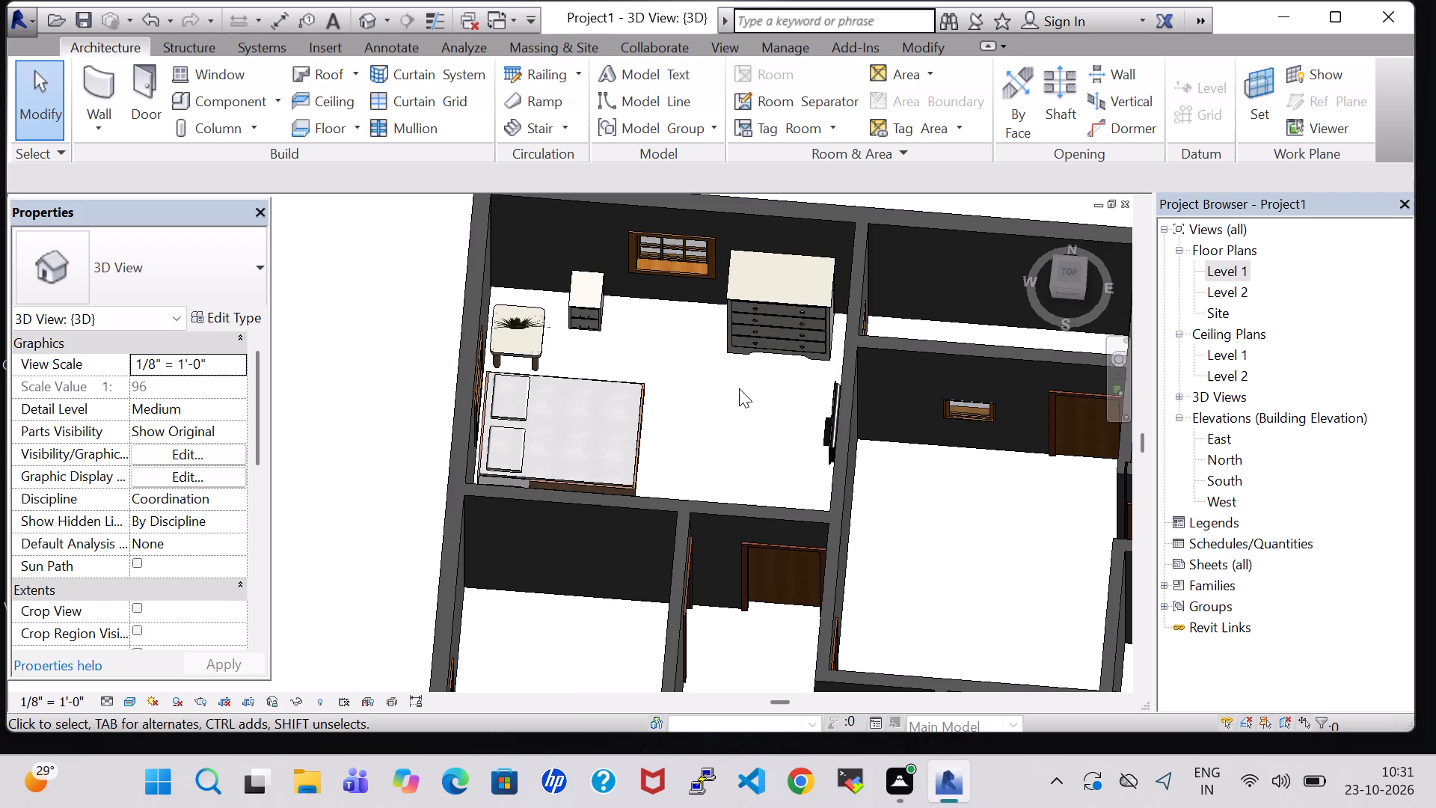
pyautogui.keyDown('shift'); pyautogui.moveTo(739, 388); pyautogui.dragTo(740, 469, button='middle'); pyautogui.keyUp('shift')
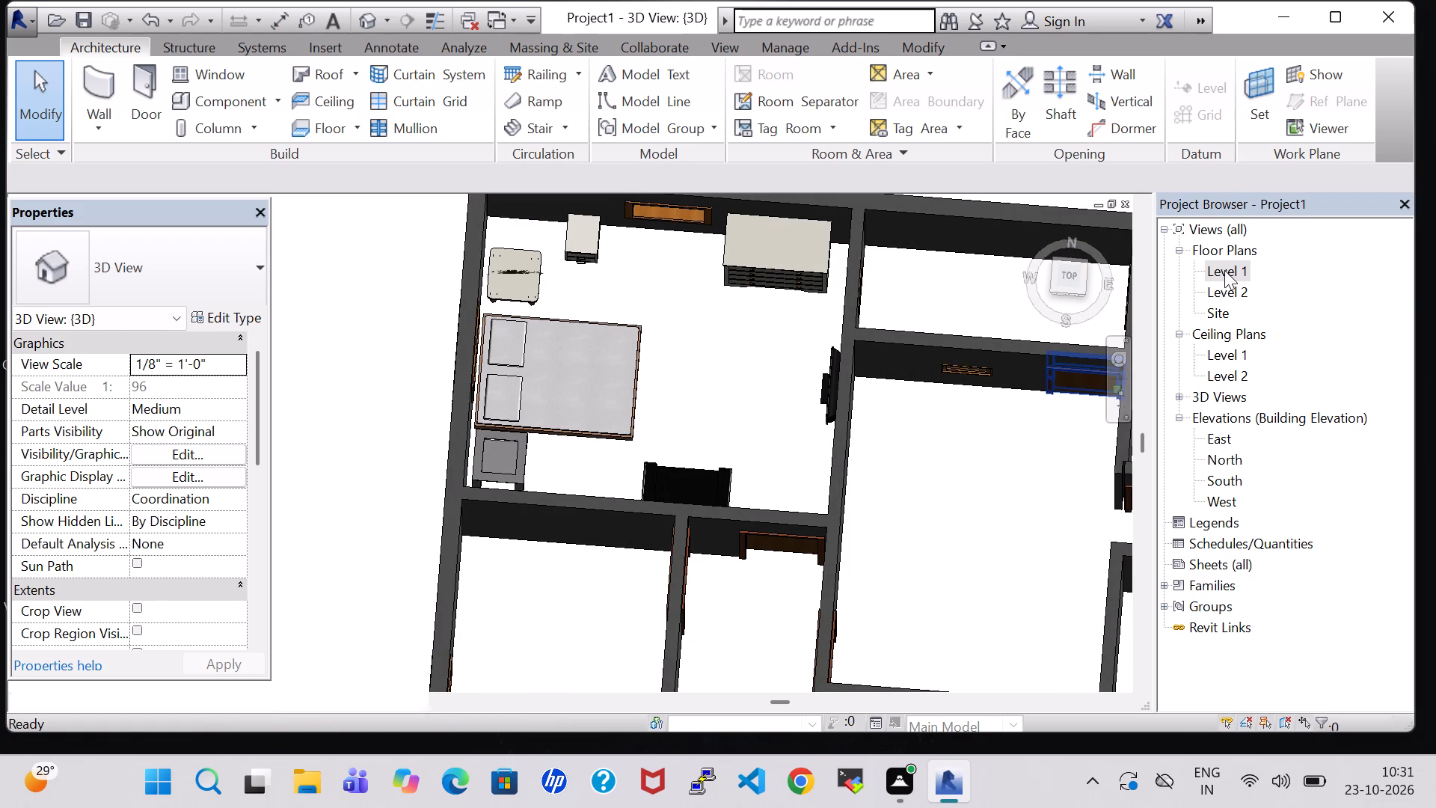
# Return to the Level 1 floor plan and start the Room command.
pyautogui.doubleClick(1224, 270)
pyautogui.click(752, 78)
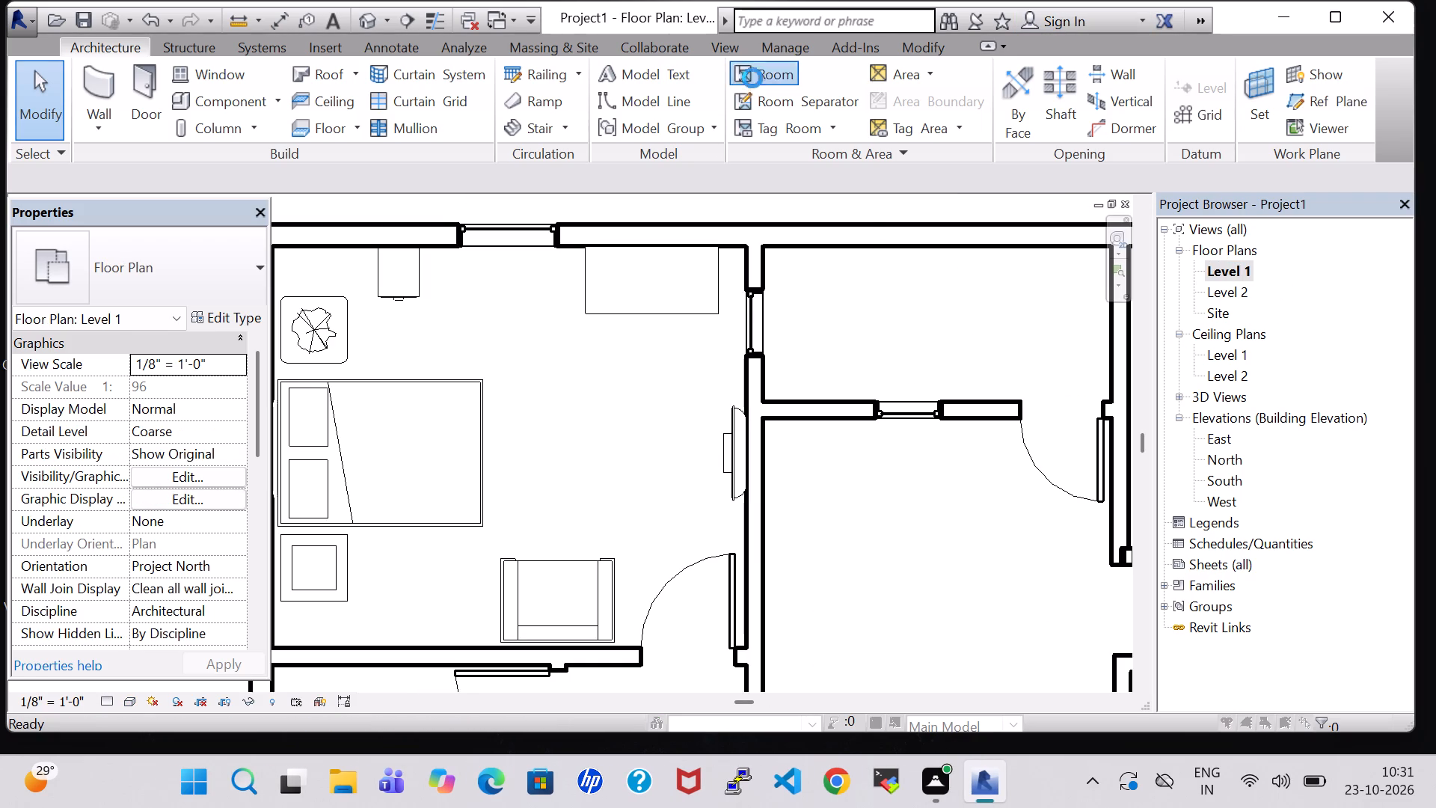
# Save the project as Project81 in the work folder on the Desktop.
pyautogui.click(613, 326)
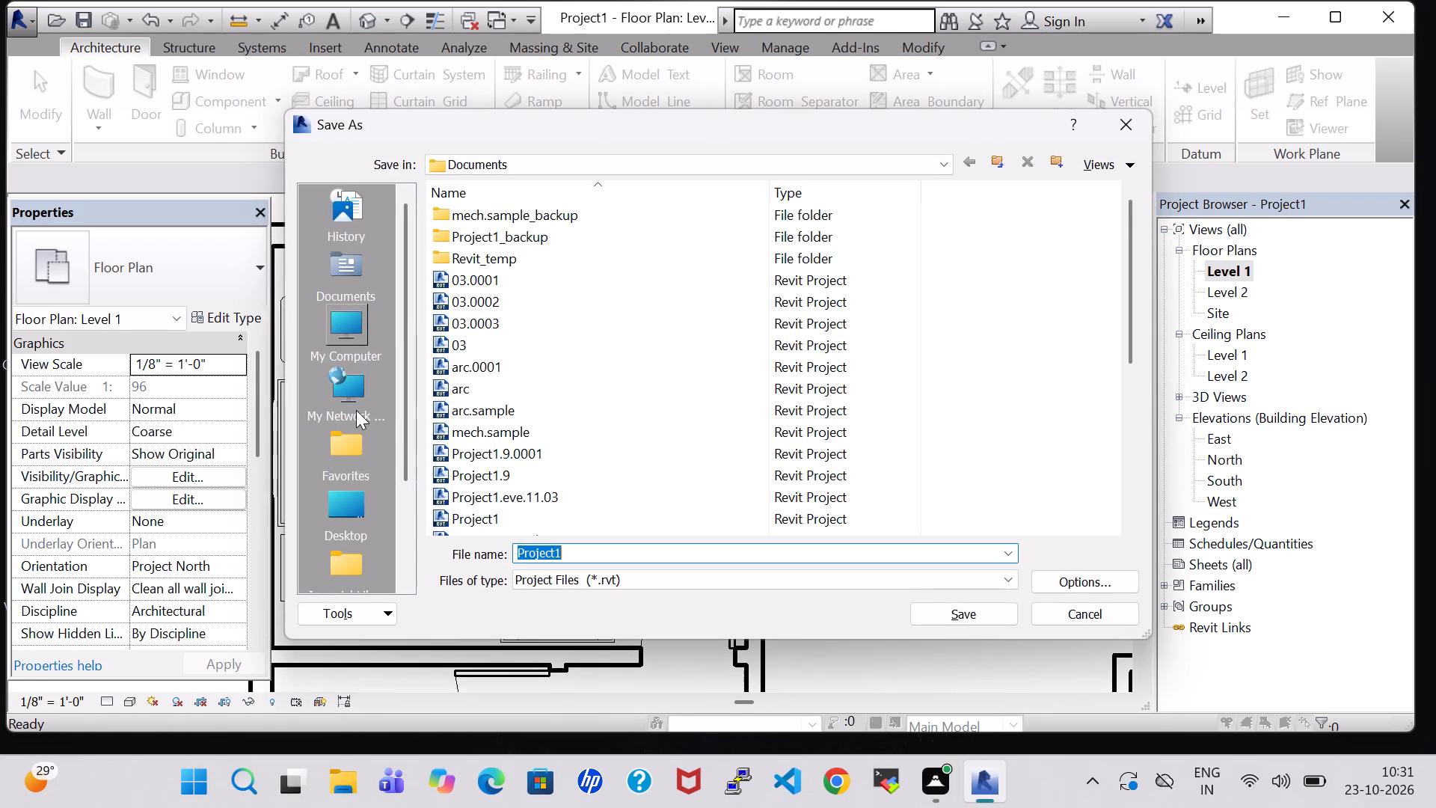
pyautogui.click(349, 495)
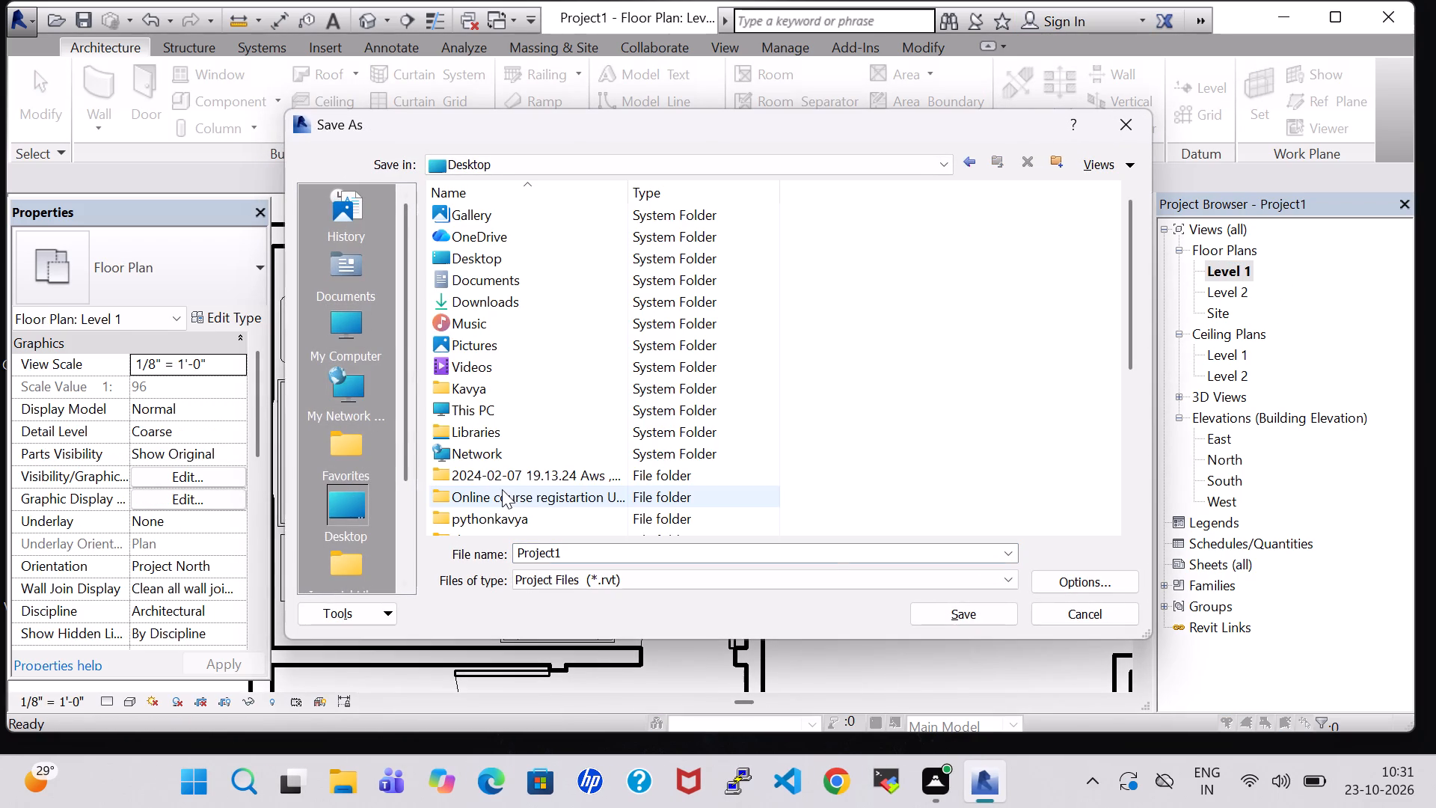
pyautogui.scroll(-2, 502, 492)
pyautogui.doubleClick(500, 495)
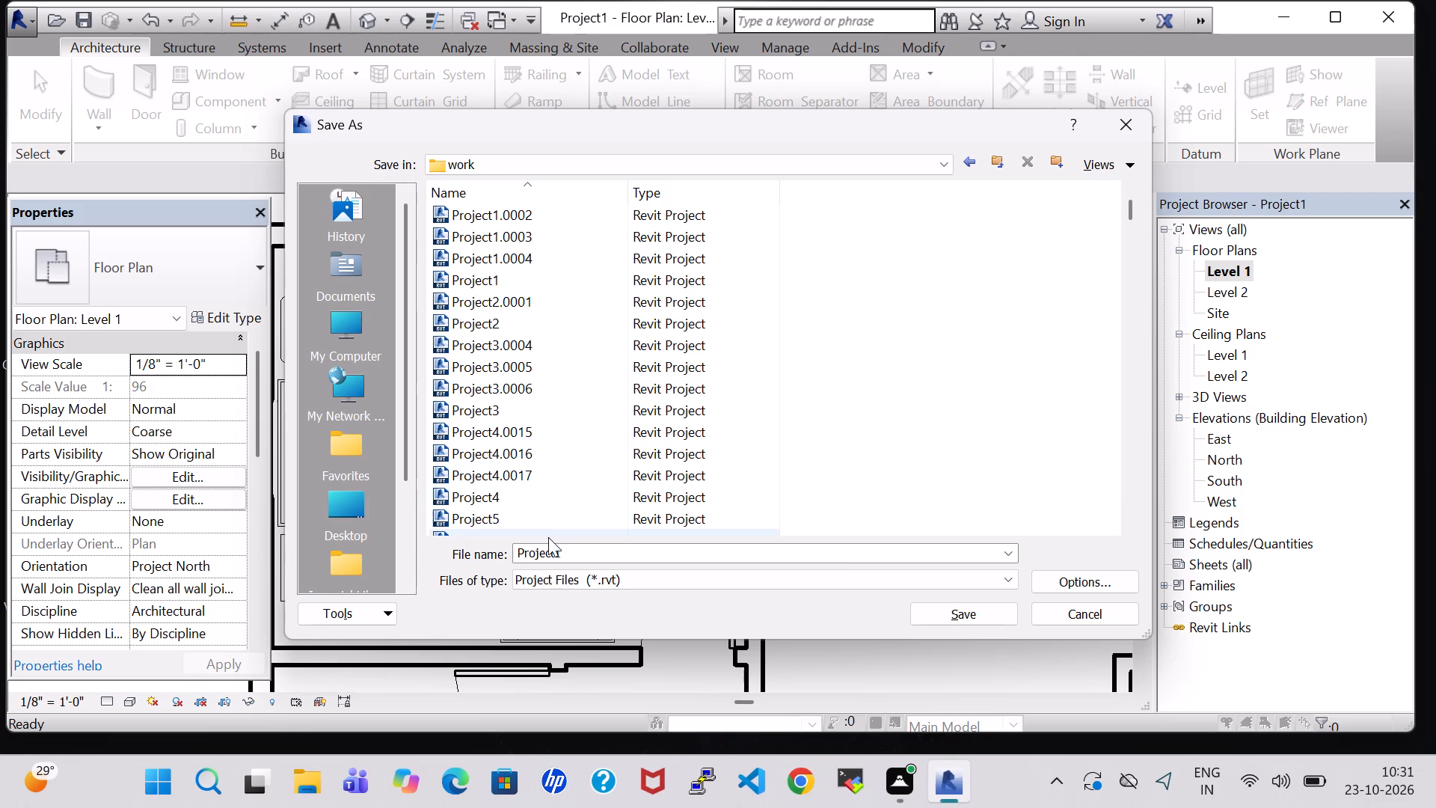
pyautogui.moveTo(1129, 202); pyautogui.dragTo(1100, 441)
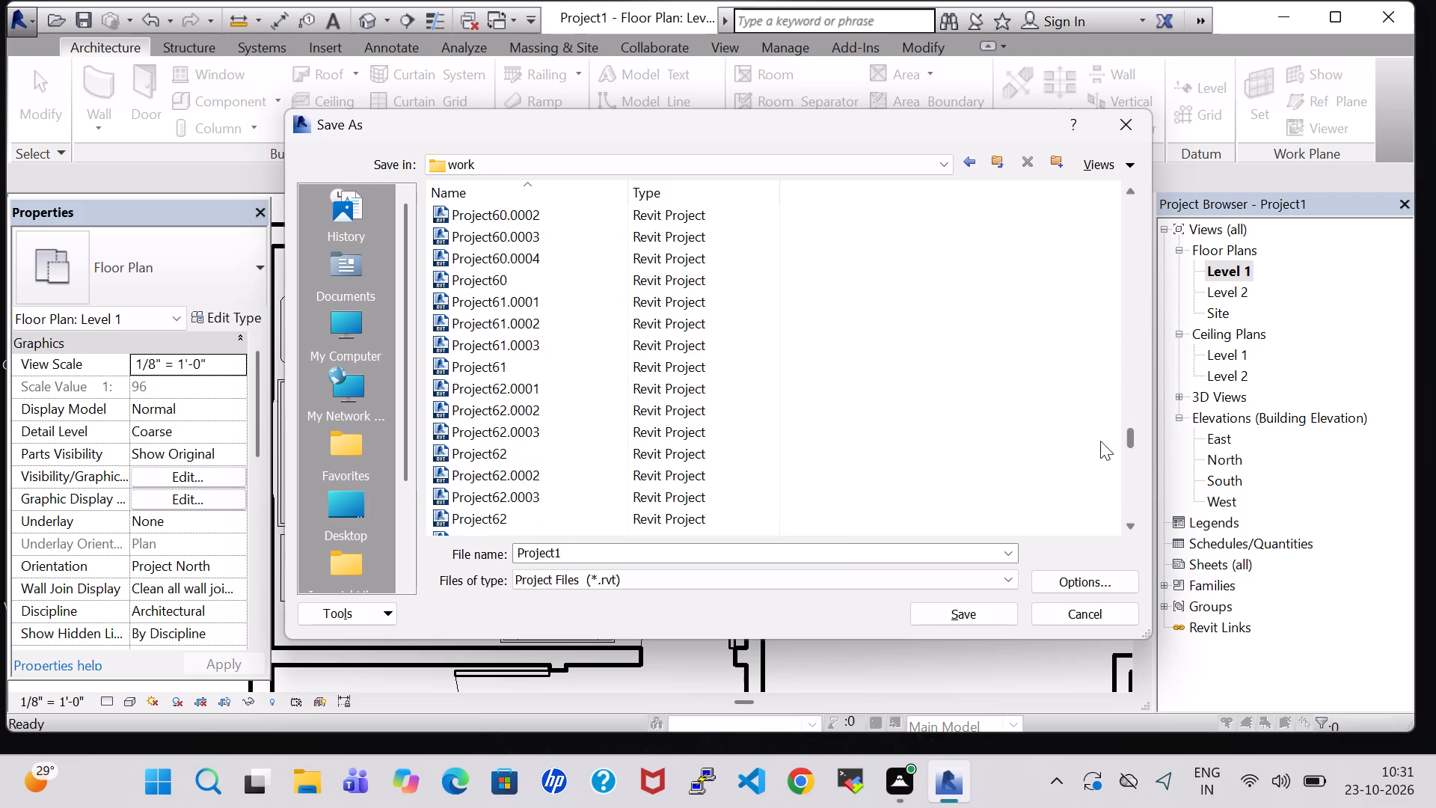
pyautogui.moveTo(1100, 441); pyautogui.dragTo(1101, 512)
pyautogui.click(584, 560)
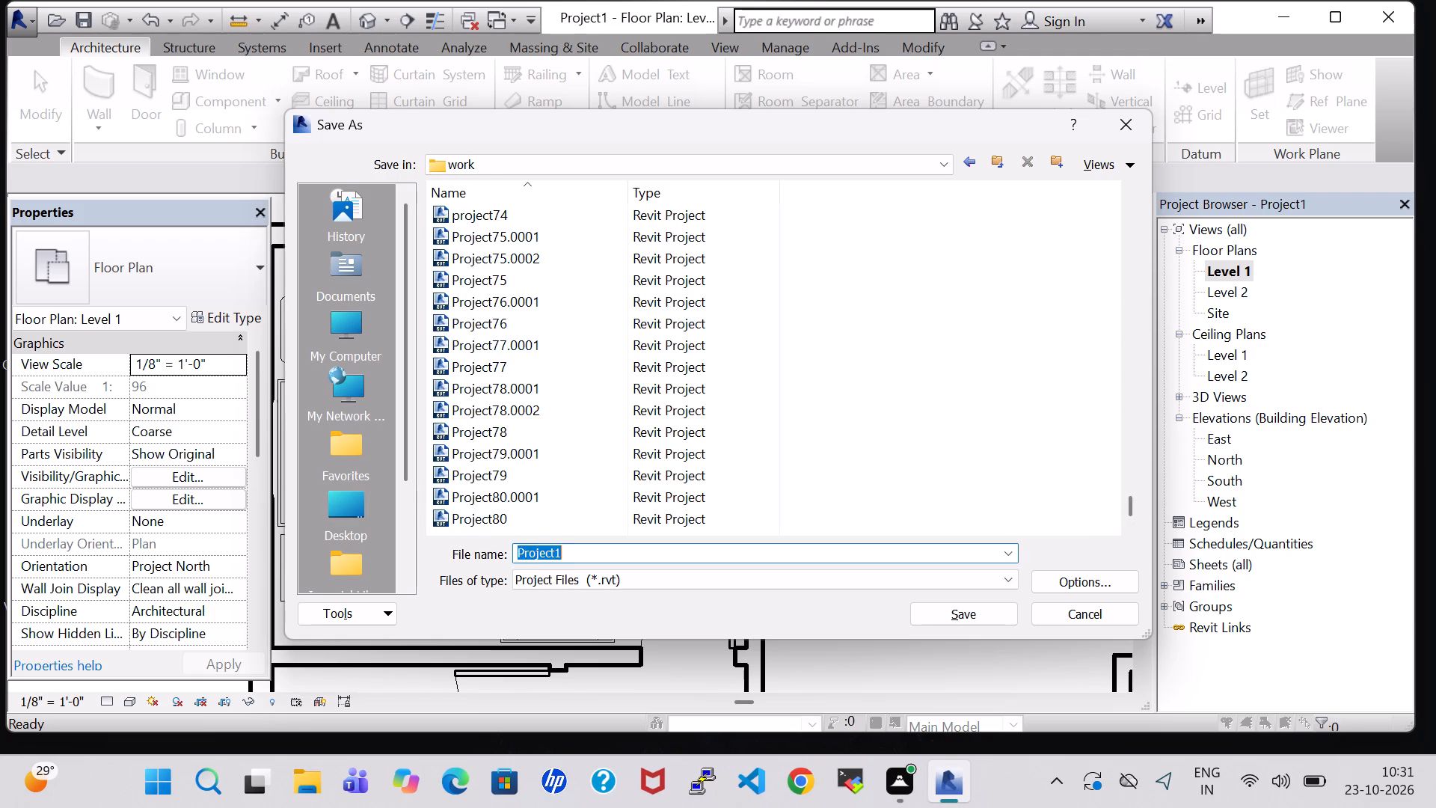
pyautogui.click(571, 559)
pyautogui.press('BackSpace')
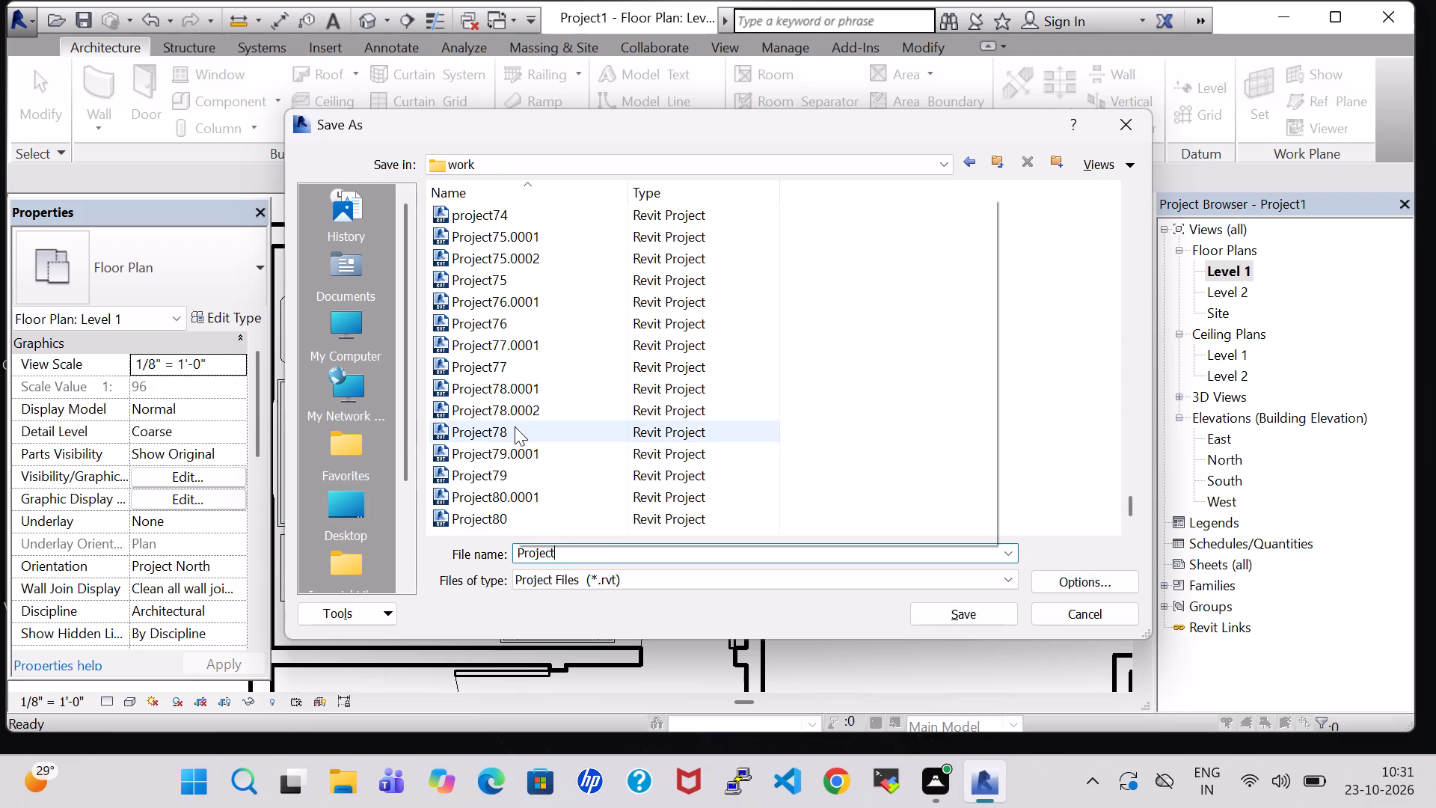
pyautogui.write('81')
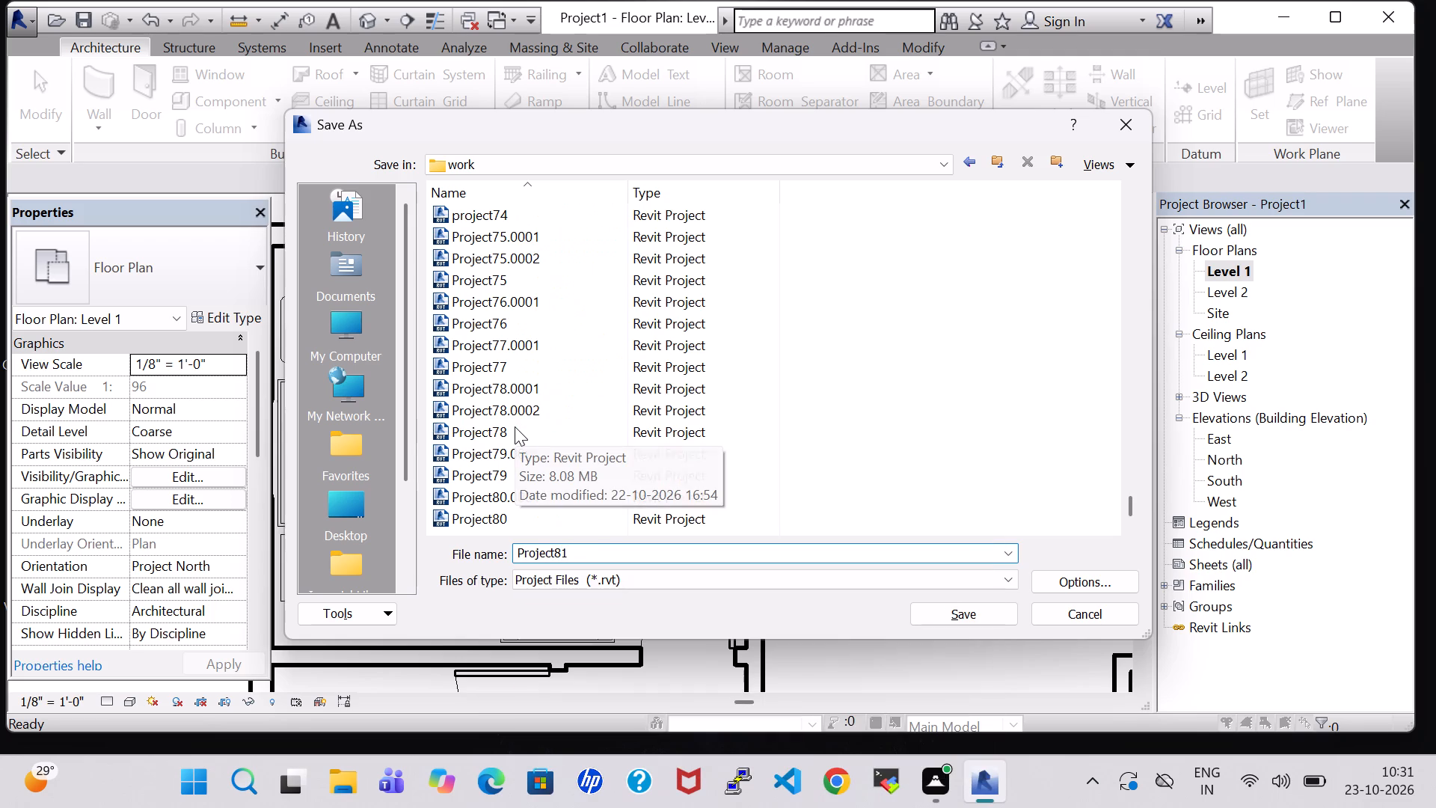
pyautogui.click(983, 615)
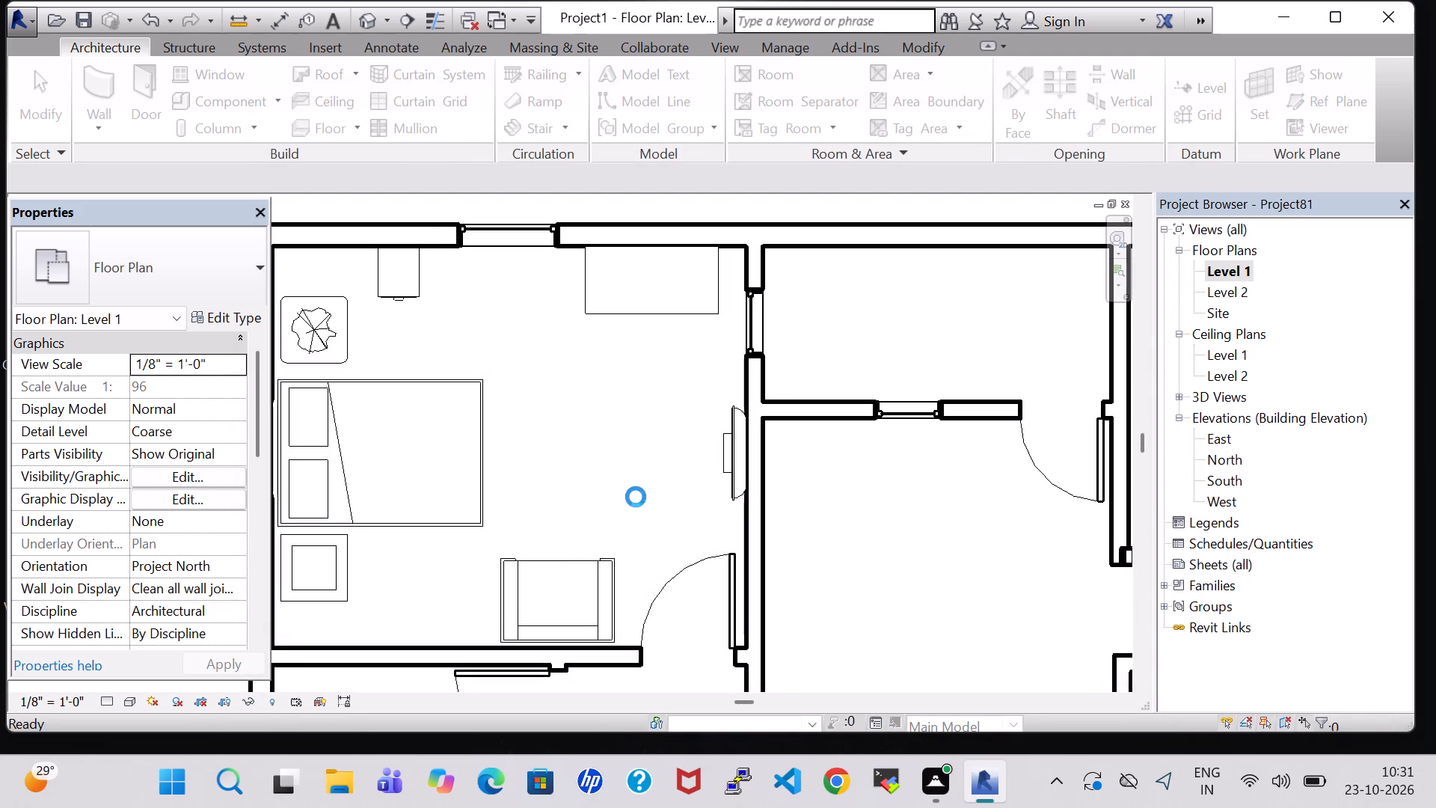
# Place a tagged room in the upper-left bedroom, with its tag near the room's centre.
pyautogui.click(513, 418)
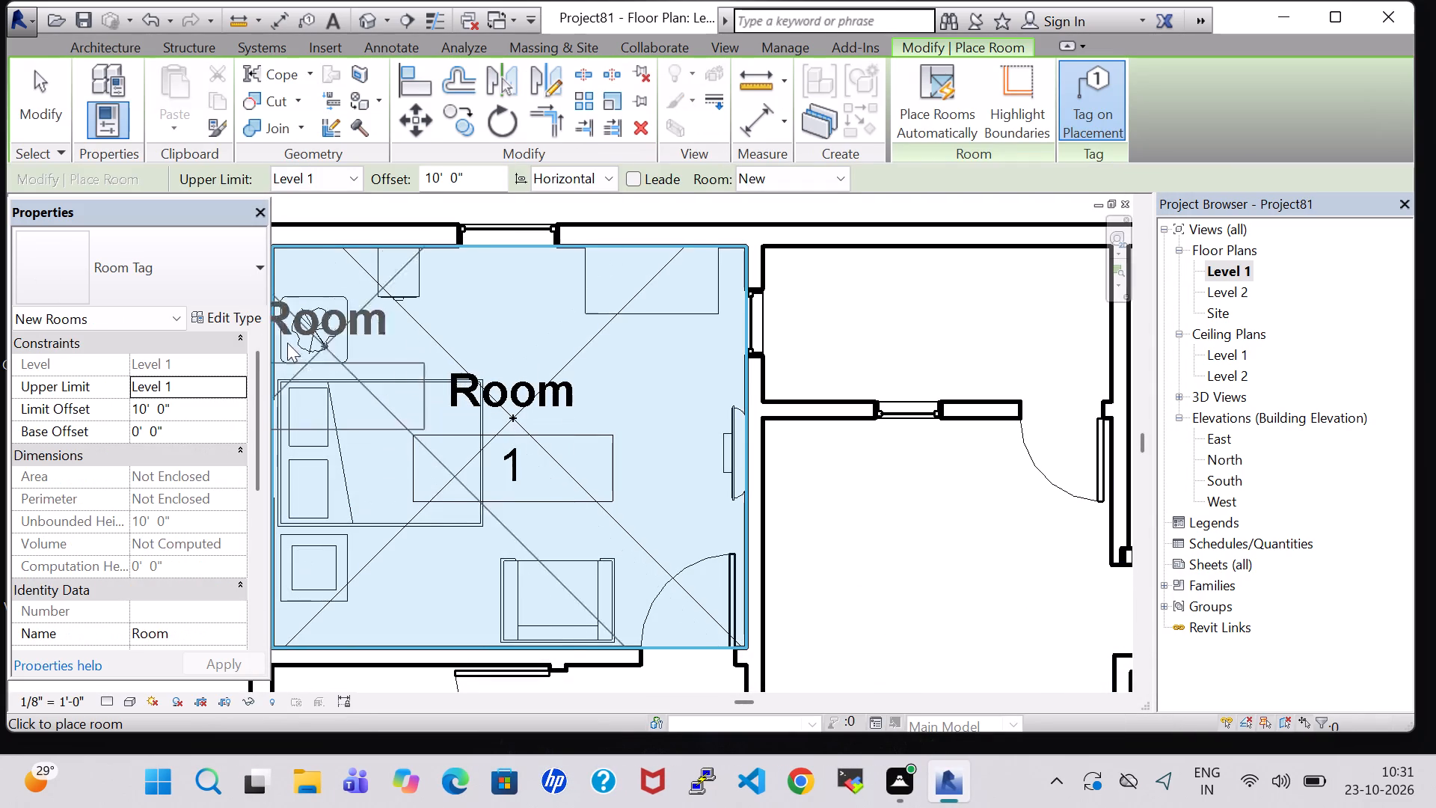
# Turn off Show Room Number in the Room Tag type properties and apply it.
pyautogui.click(212, 314)
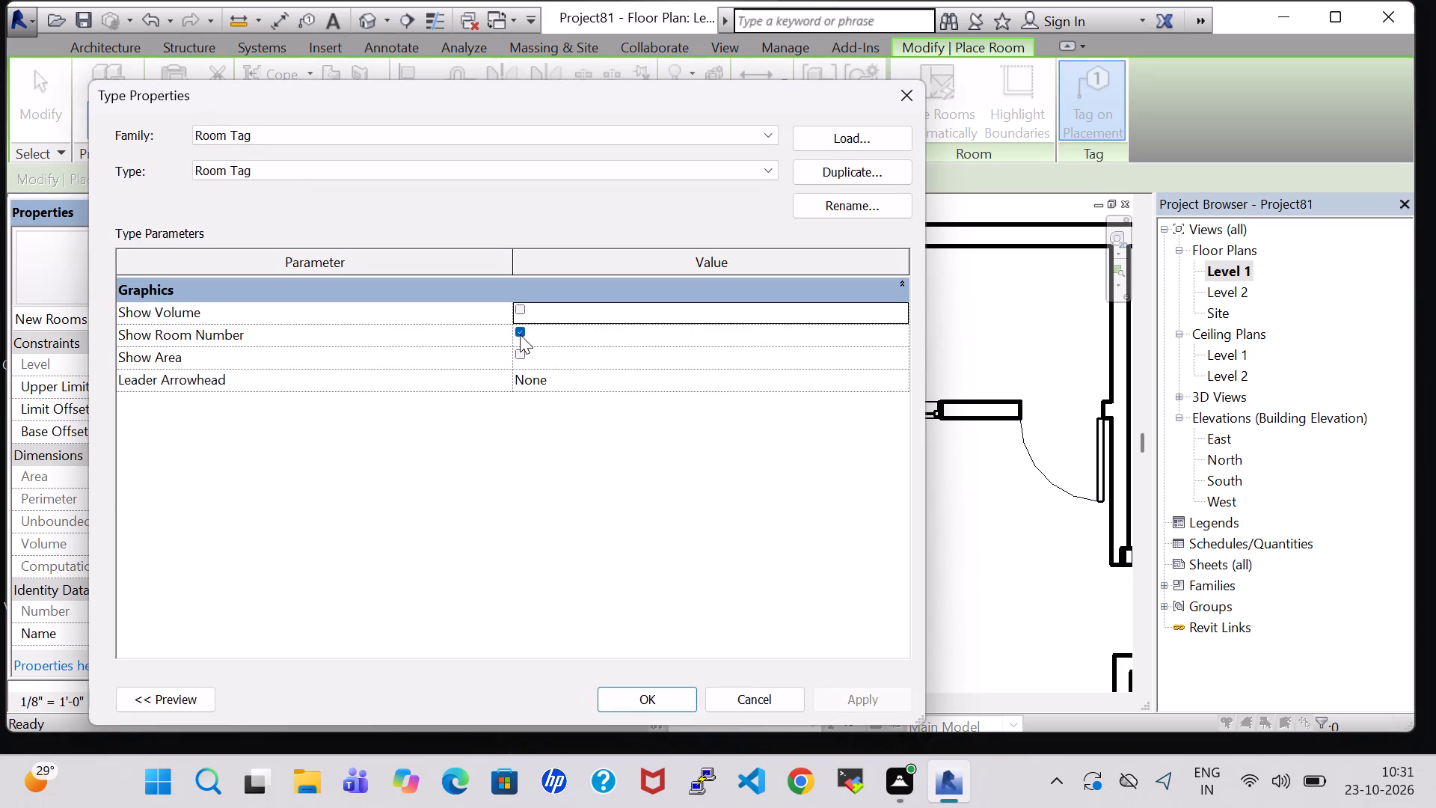
pyautogui.click(520, 334)
pyautogui.click(670, 711)
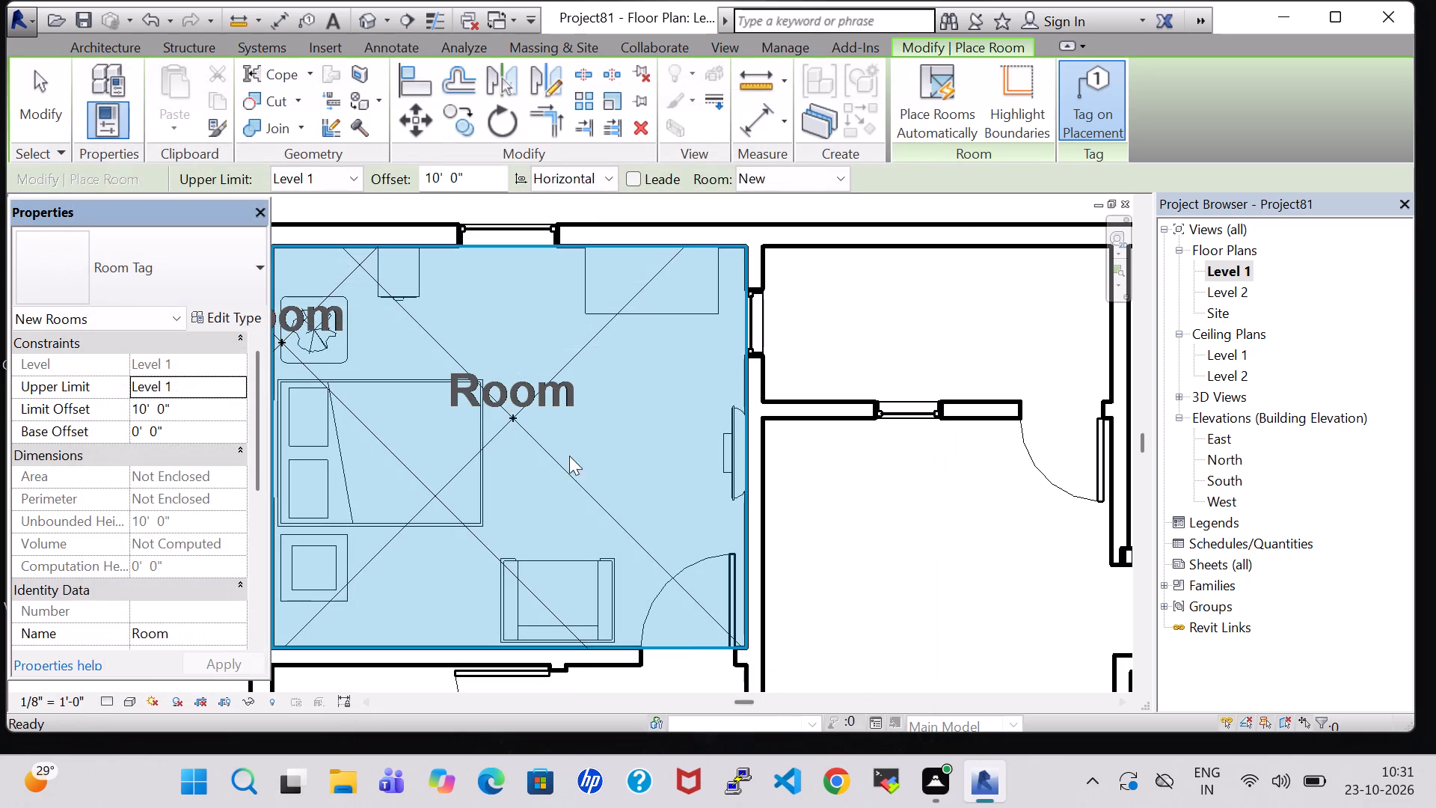
# Rename the upper-left room's tag to BEDROOM and nudge the tag slightly down the plan.
pyautogui.press('Escape')
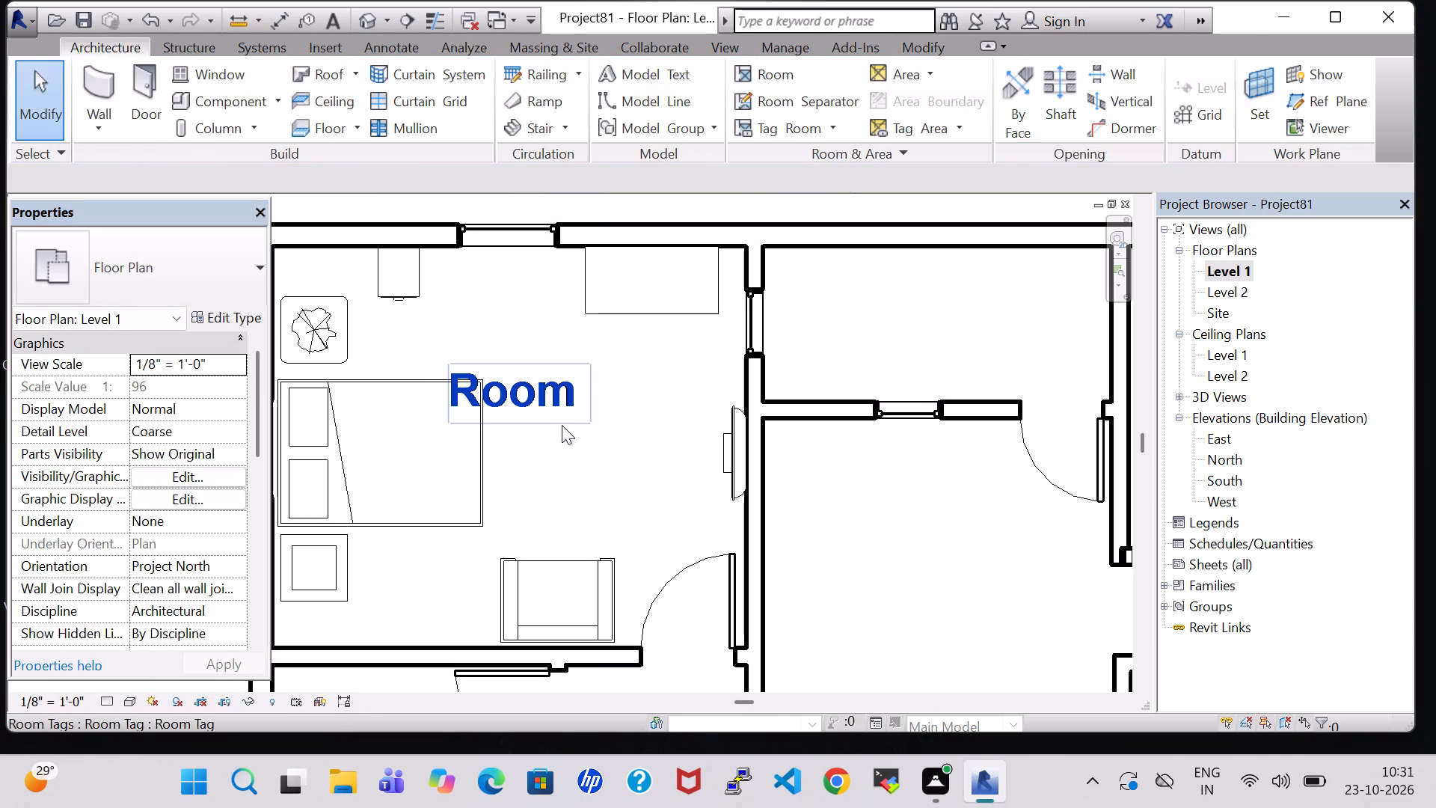
pyautogui.doubleClick(548, 405)
pyautogui.press('BackSpace')
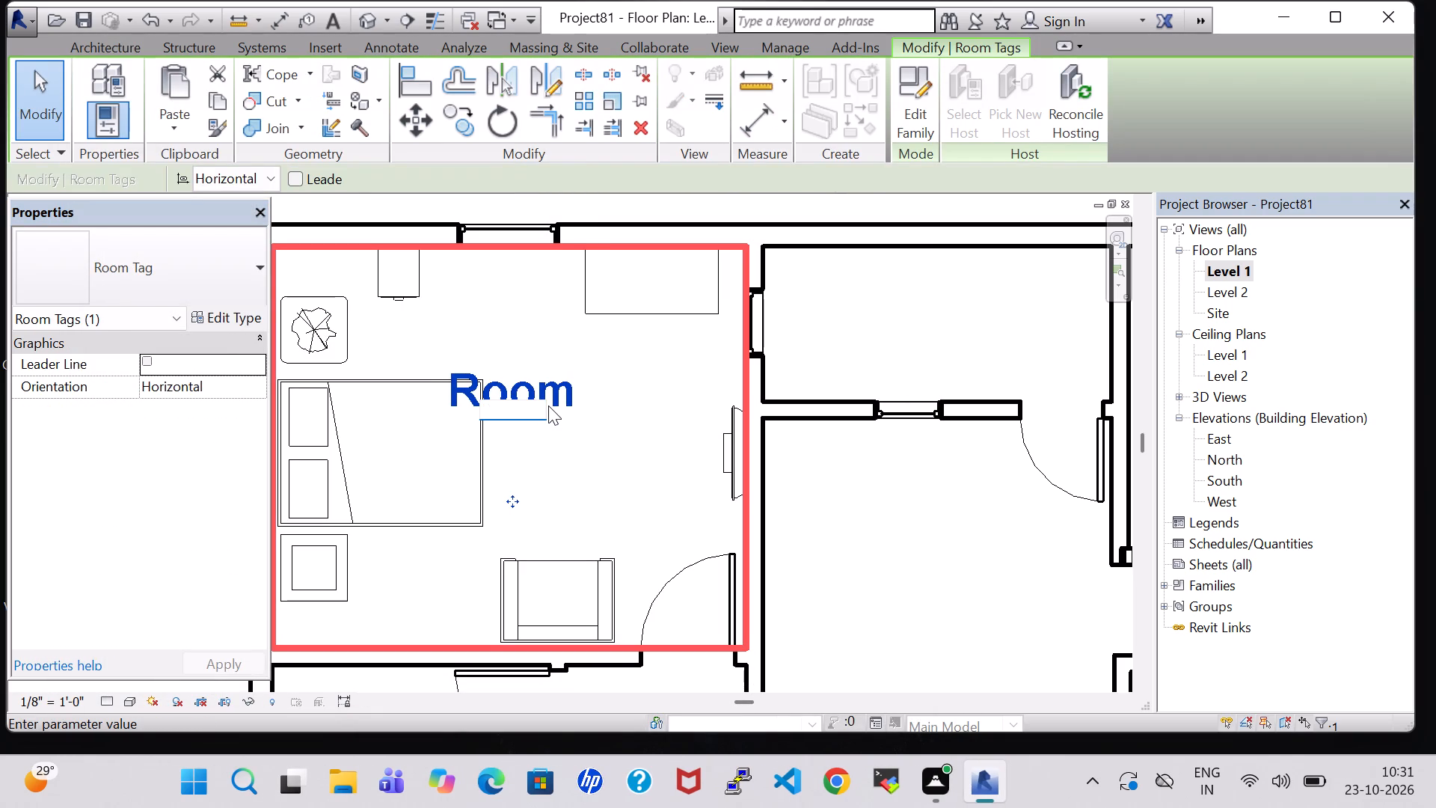
pyautogui.write('BEDROOM')
pyautogui.press('Return')
pyautogui.press('Down')
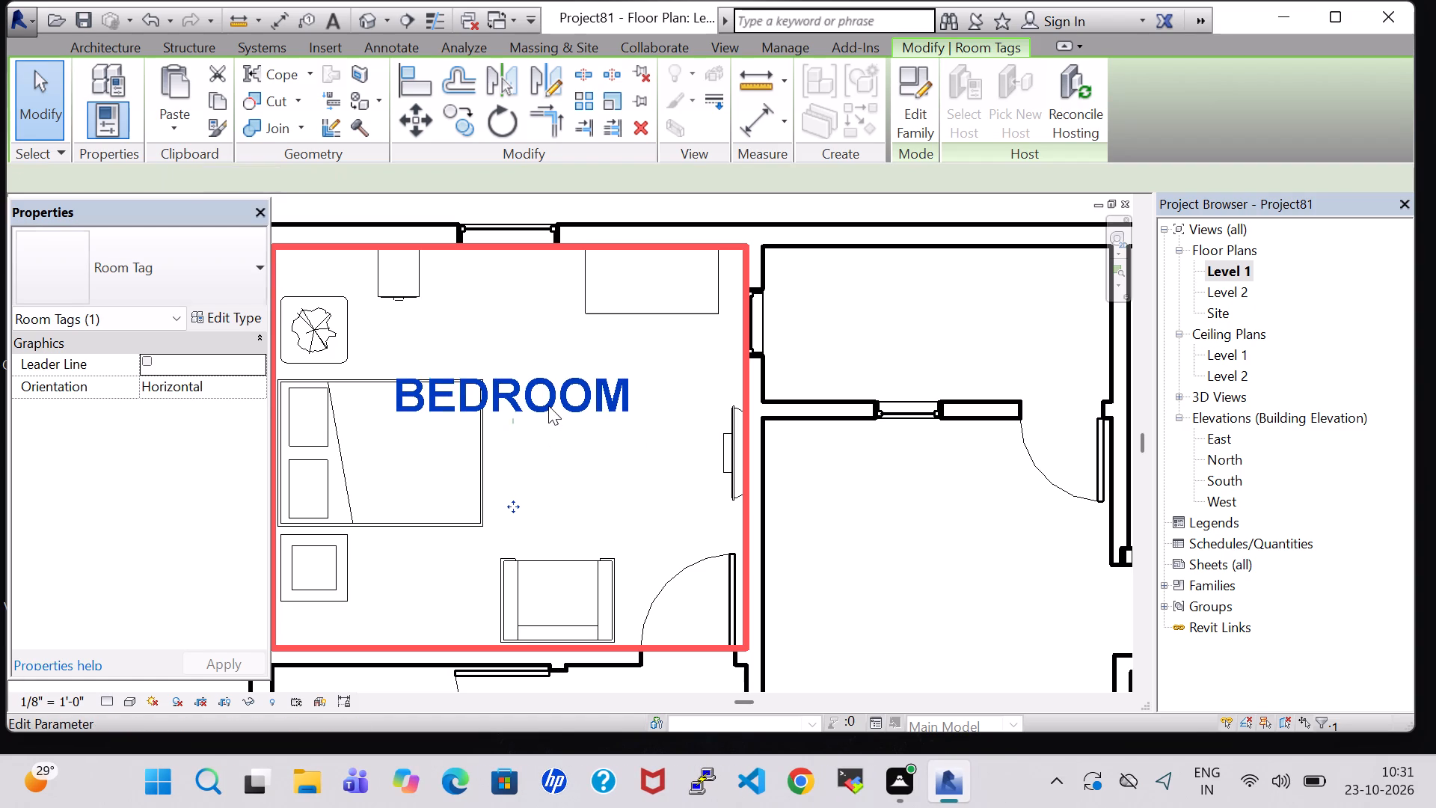
pyautogui.press('Down')
pyautogui.press('Down')
pyautogui.press('Down')
pyautogui.press('Down')
pyautogui.press('Down')
pyautogui.press('Down')
pyautogui.press('Down')
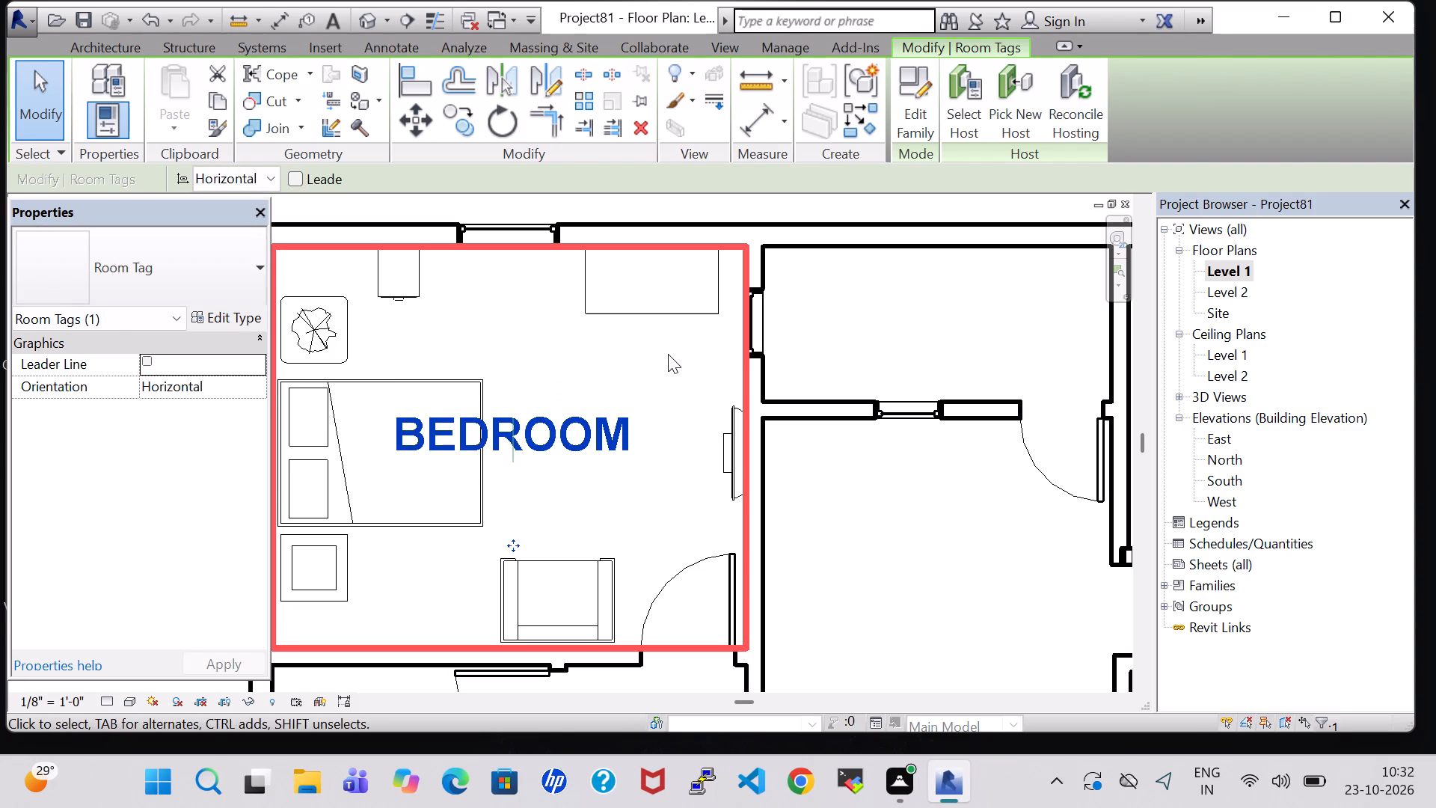
pyautogui.click(668, 354)
# Split the top exterior wall at both ends of the small space beside the bedroom.
pyautogui.scroll(-6, 668, 354)
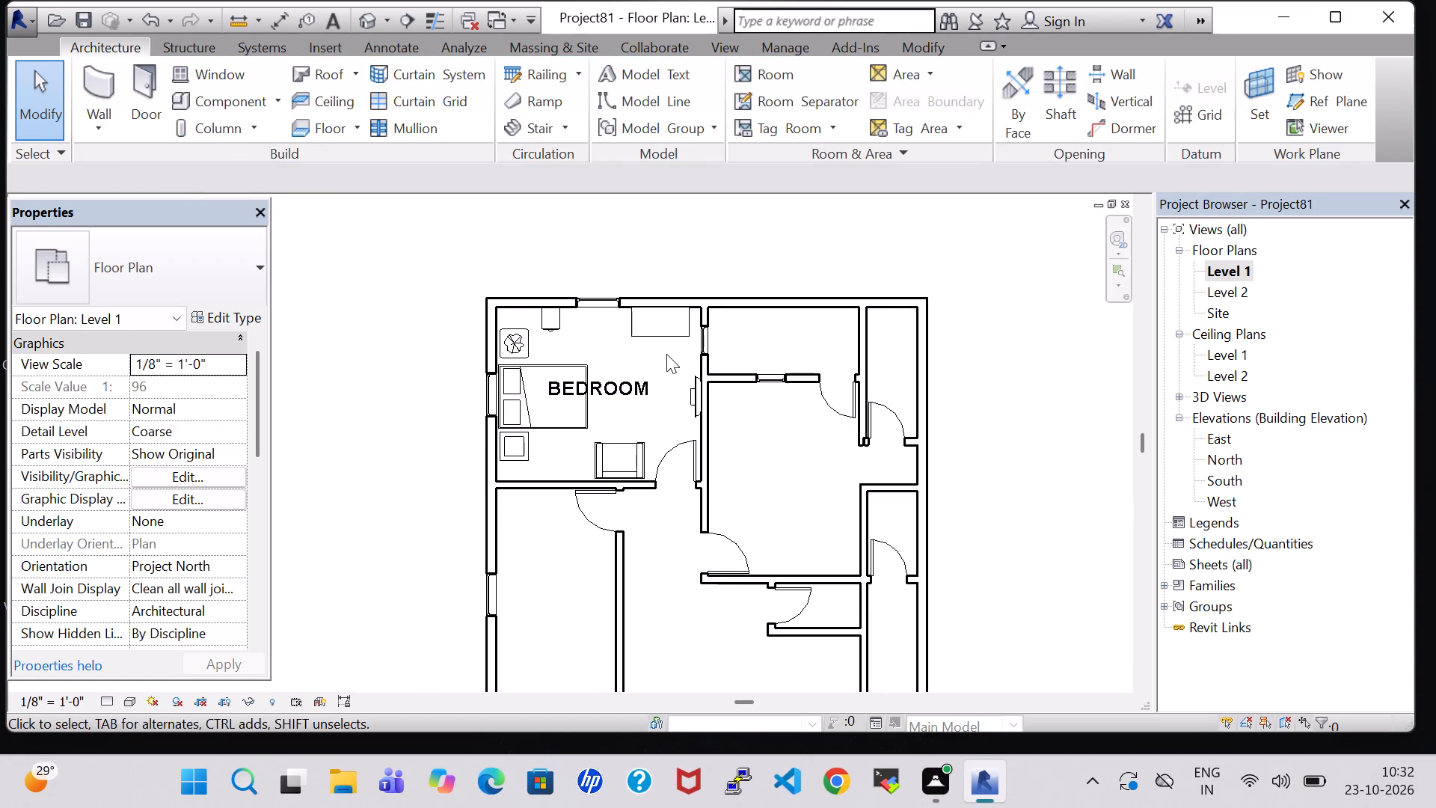
pyautogui.moveTo(756, 472); pyautogui.dragTo(681, 478, button='middle')
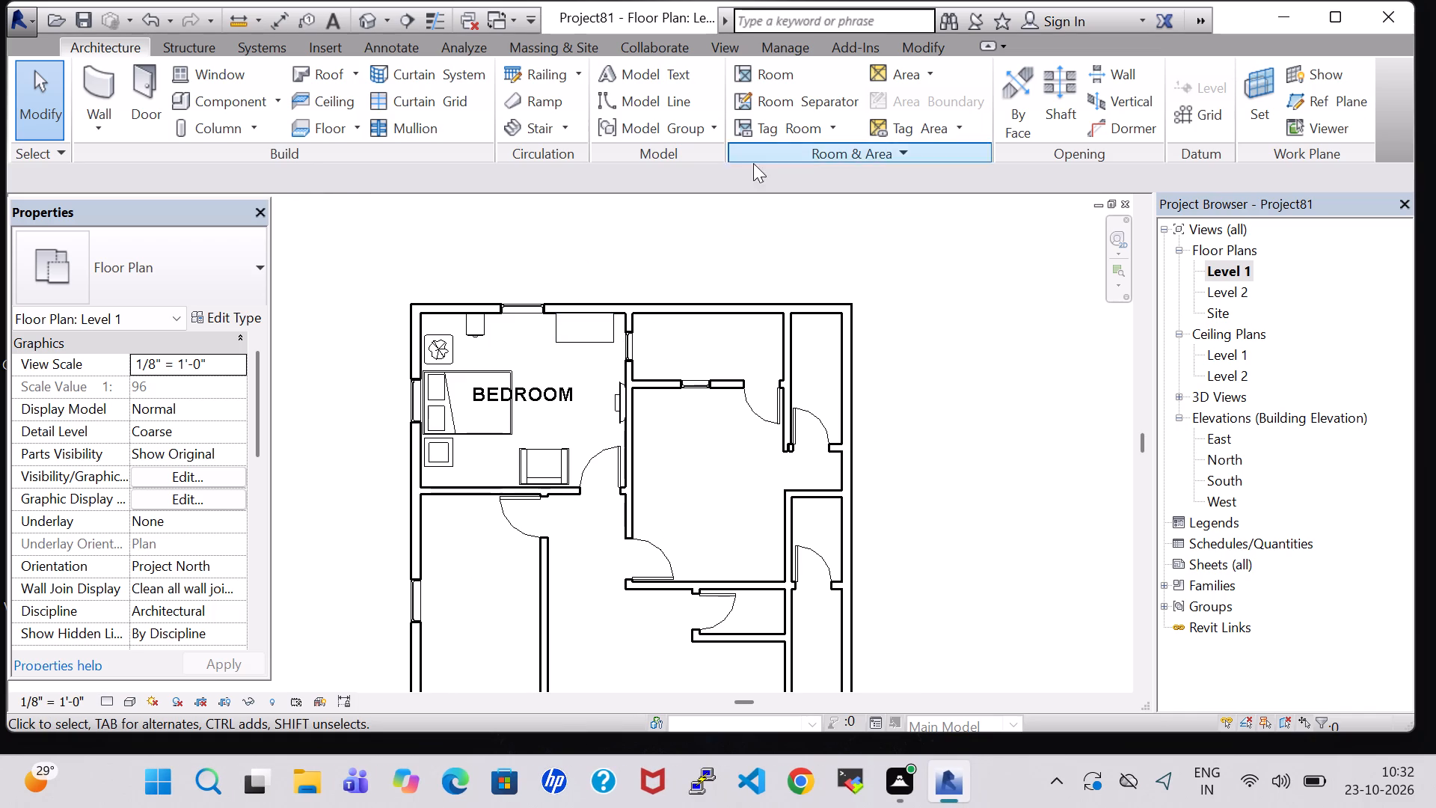
pyautogui.click(939, 44)
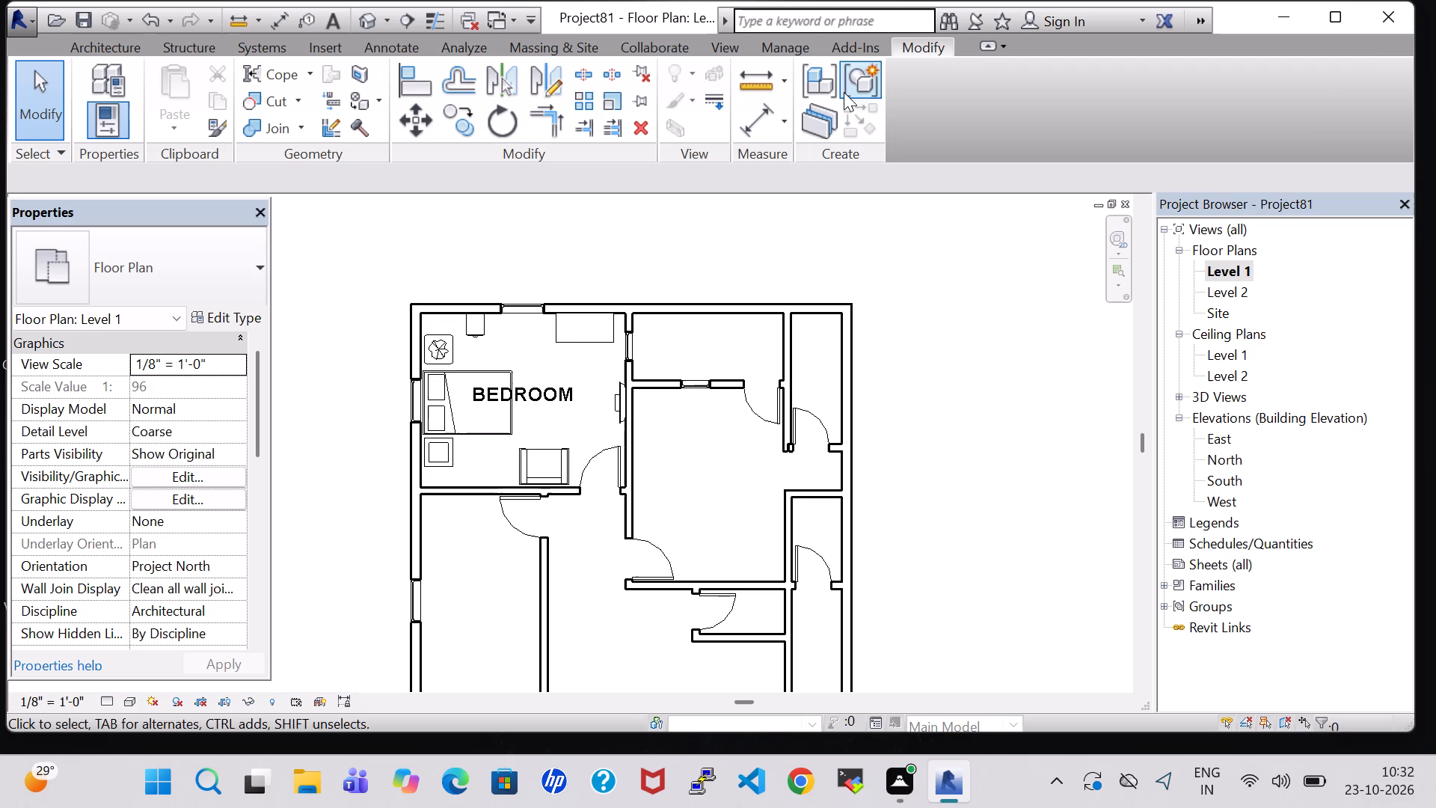
pyautogui.click(595, 71)
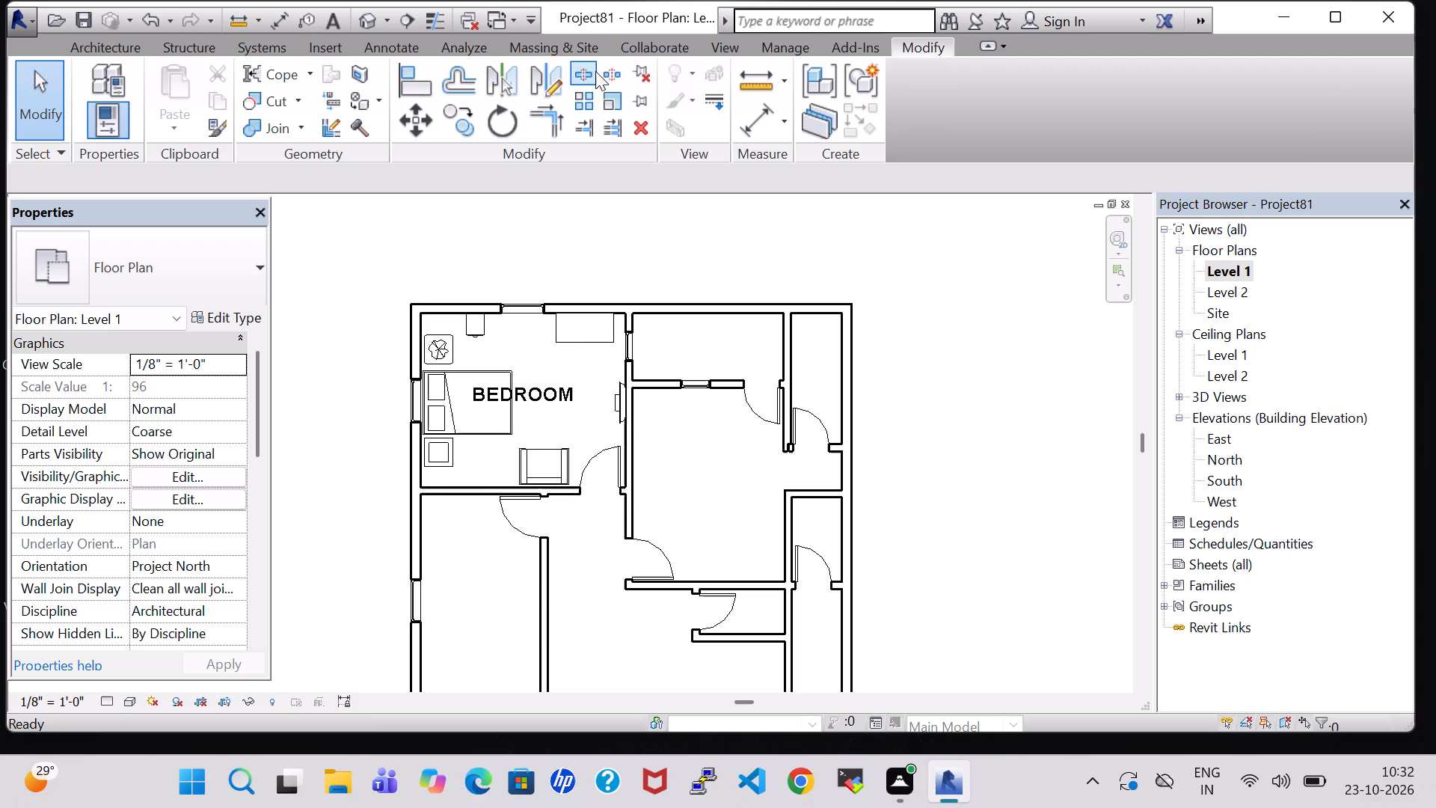
pyautogui.click(628, 299)
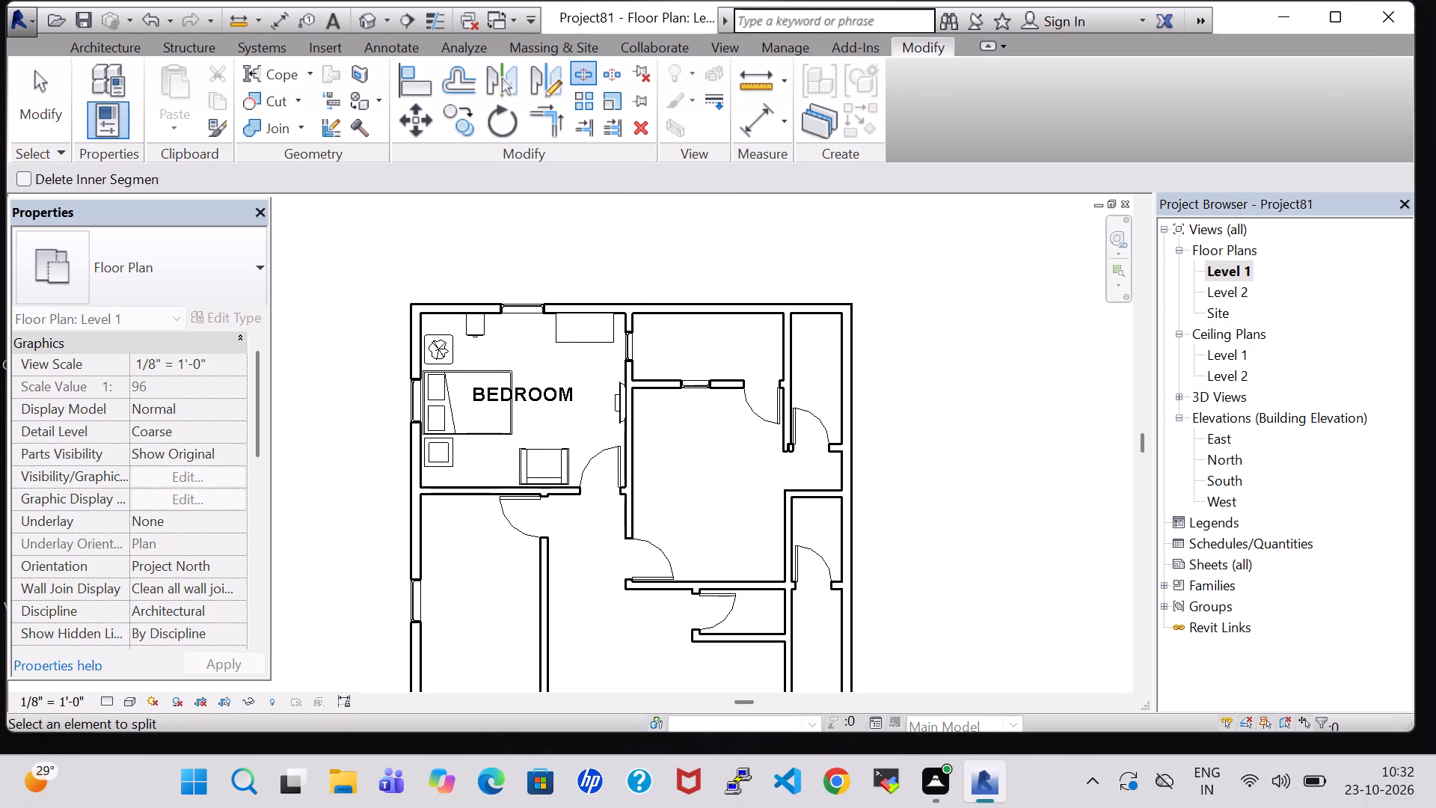
pyautogui.click(789, 296)
pyautogui.press('Escape')
pyautogui.press('Escape')
# Set the Unconnected Height of the split-off wall segment above the small space to 5' 0".
pyautogui.click(733, 310)
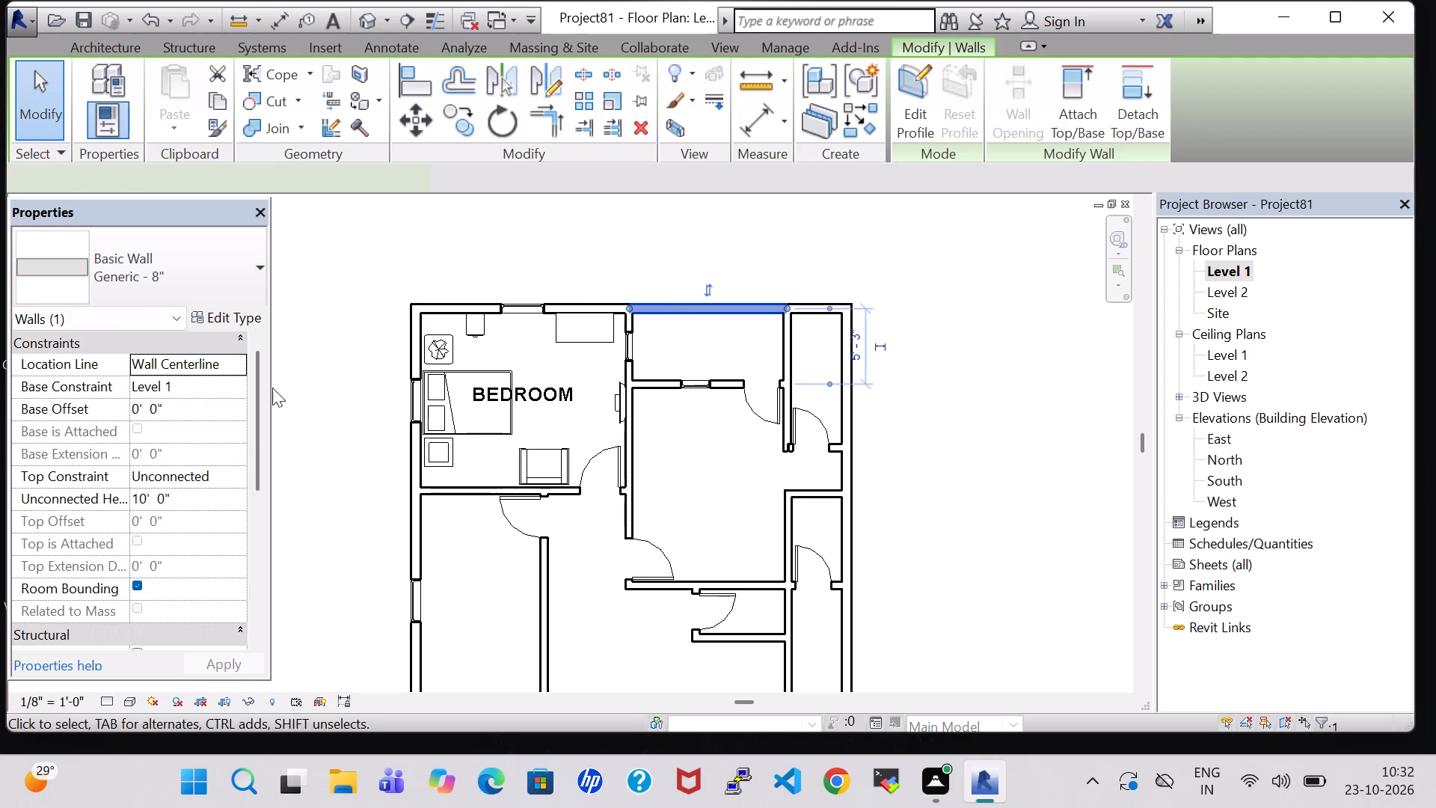
pyautogui.doubleClick(145, 496)
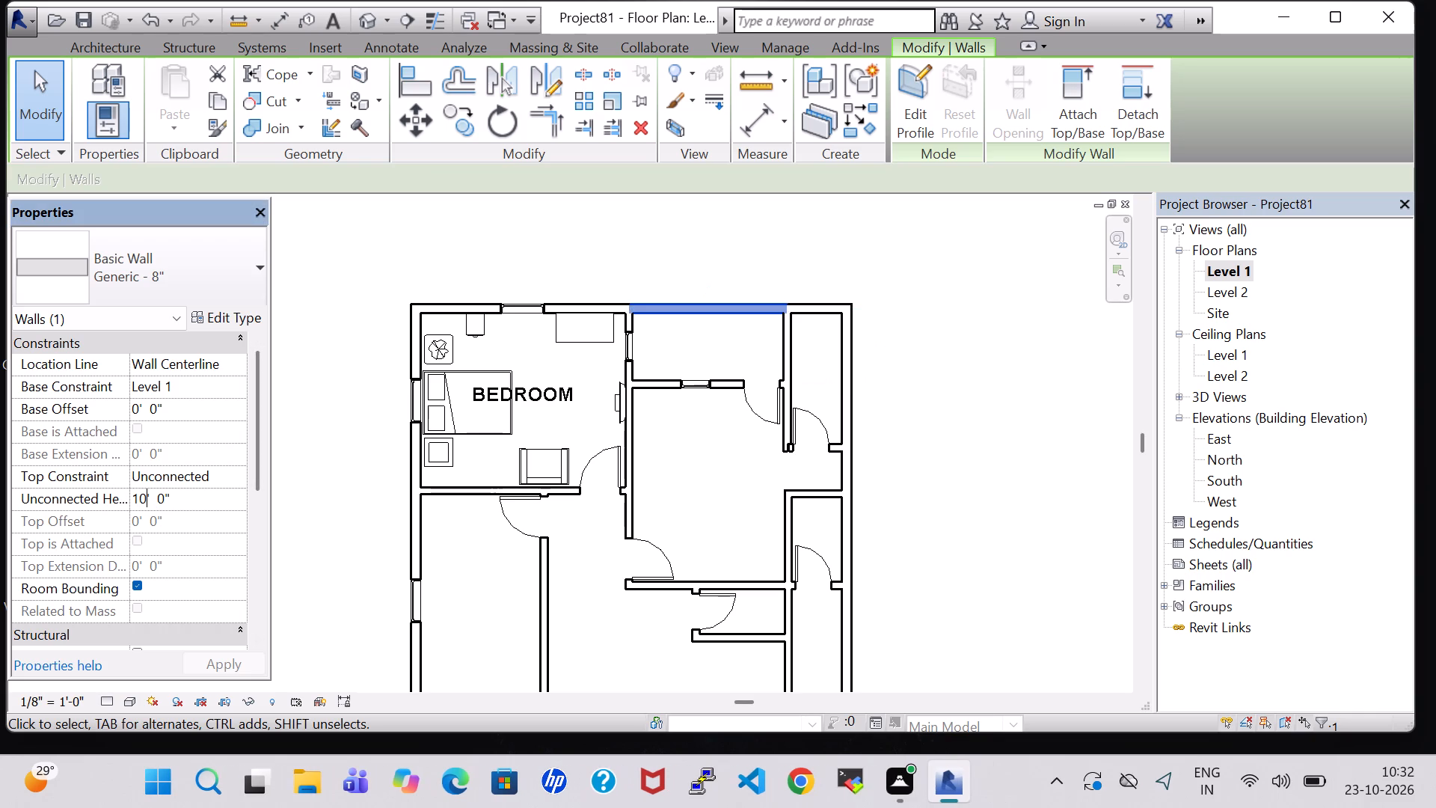
pyautogui.press('BackSpace')
pyautogui.press('BackSpace')
pyautogui.press('5')
pyautogui.click(216, 664)
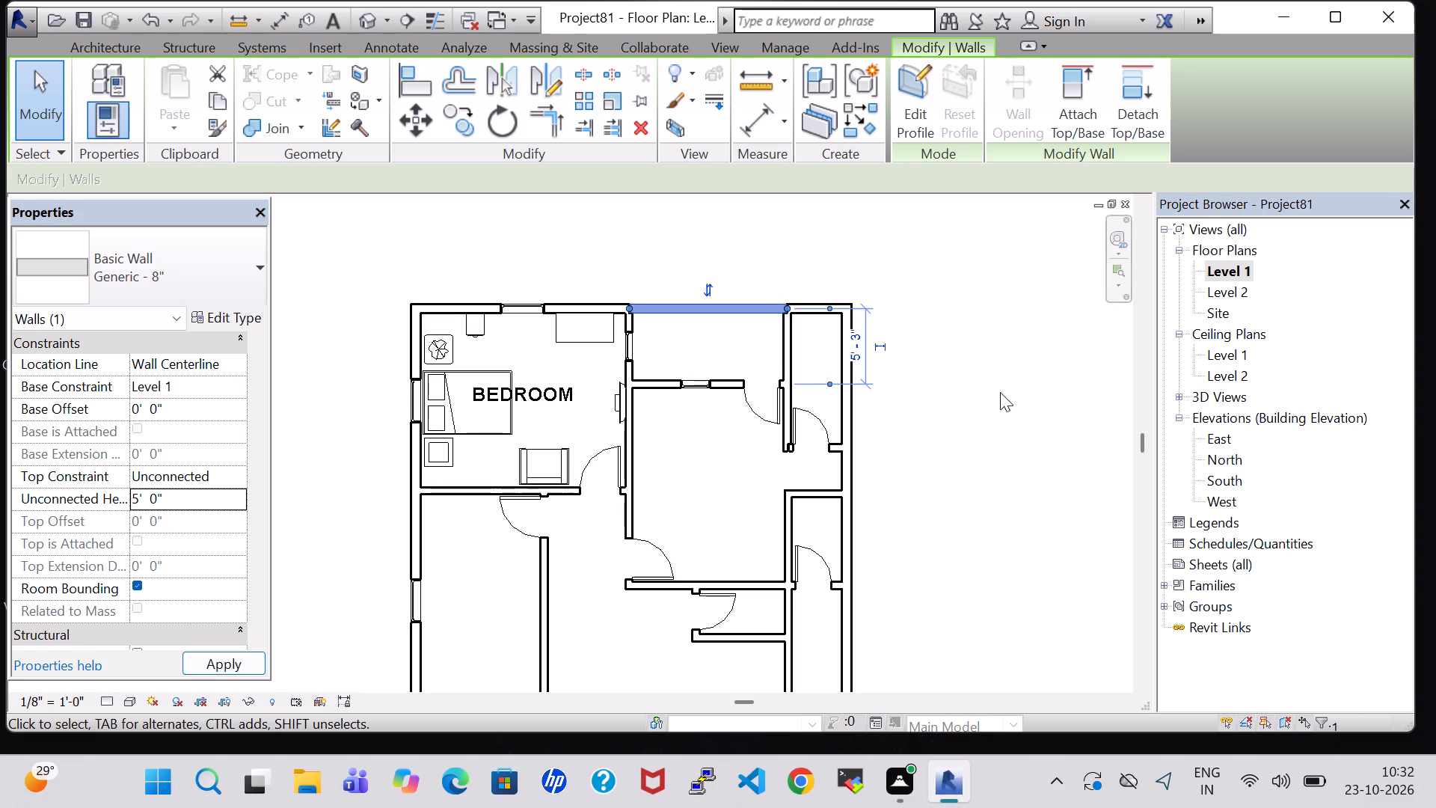
pyautogui.click(1001, 392)
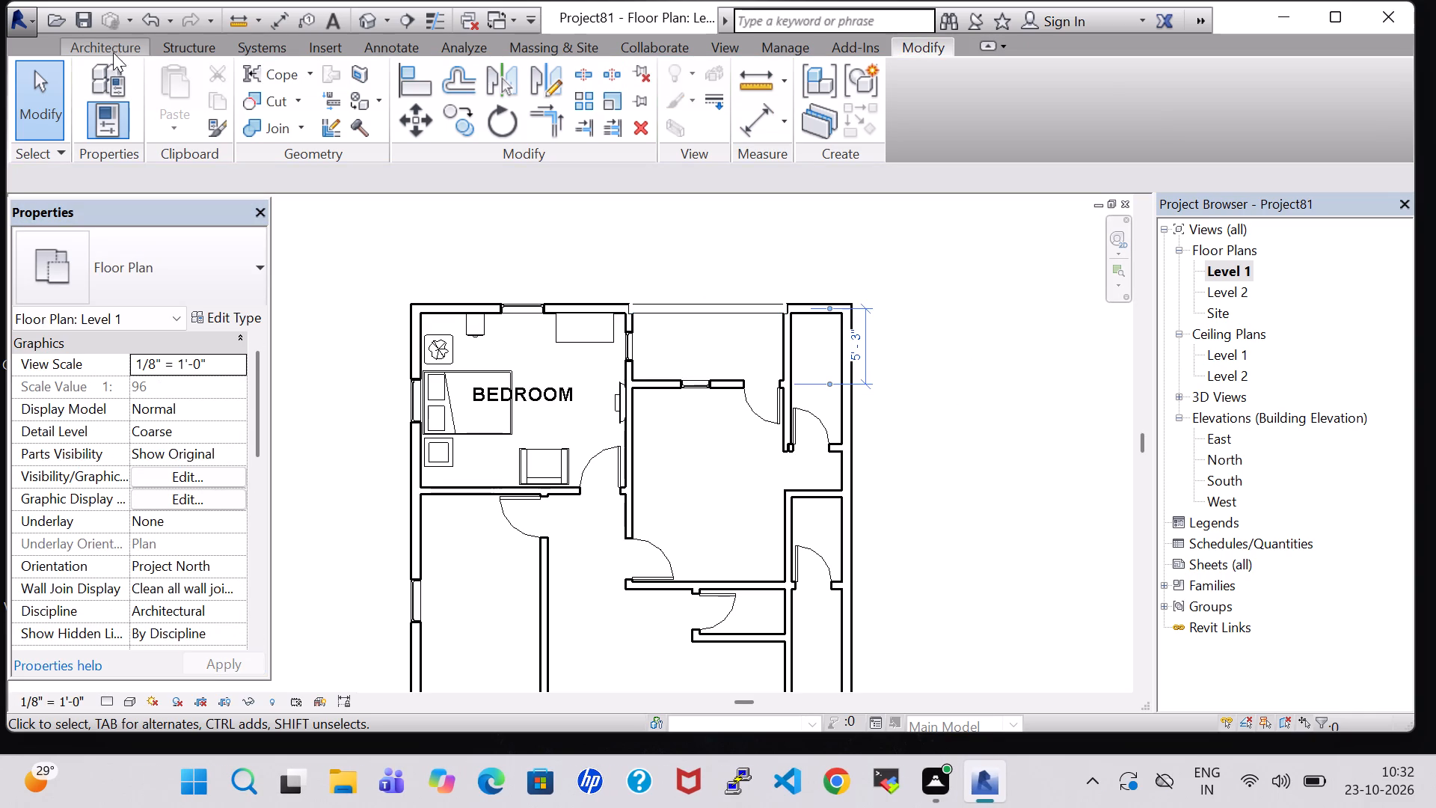
# Place a tagged room in the small space behind the lowered wall, next to the bedroom.
pyautogui.click(113, 47)
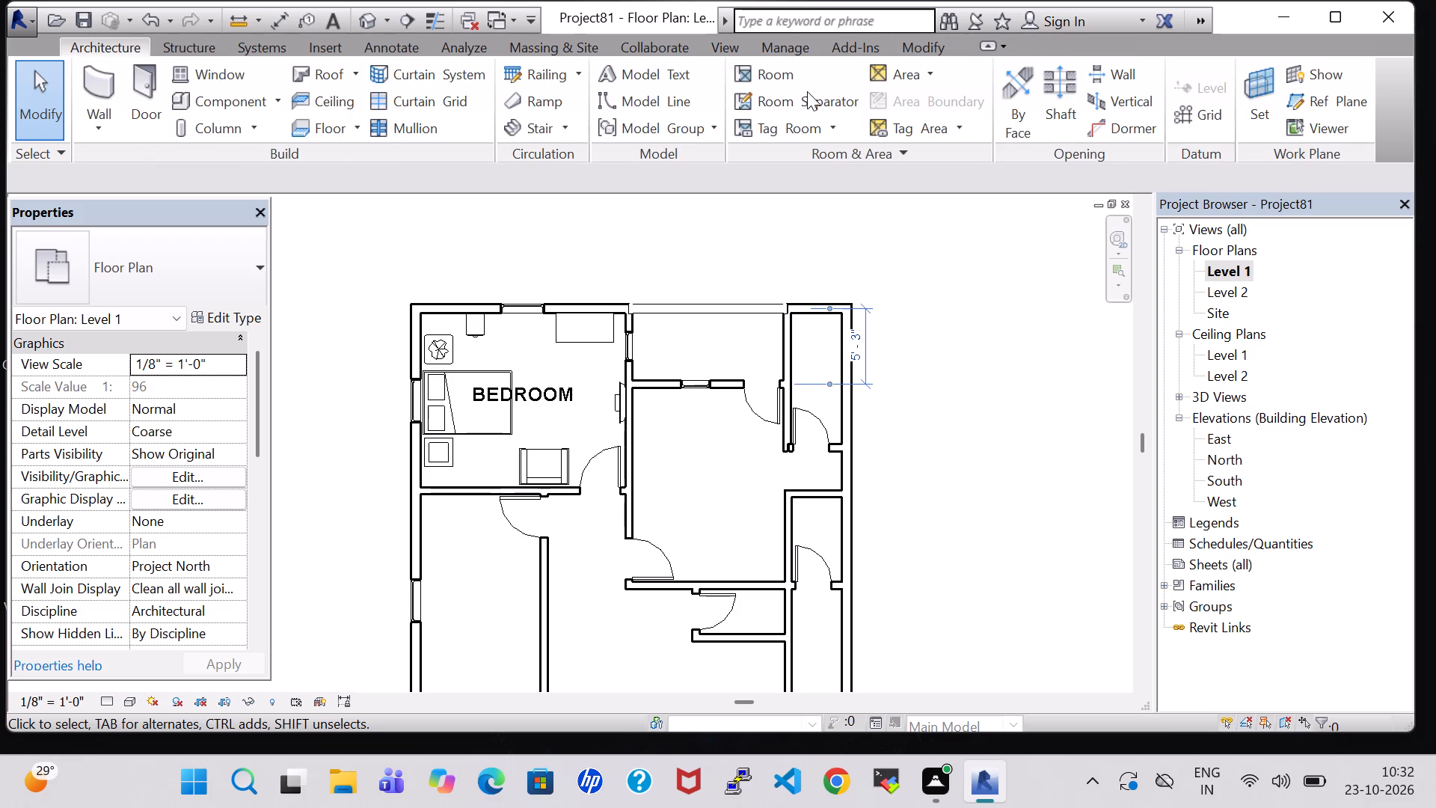
pyautogui.click(769, 76)
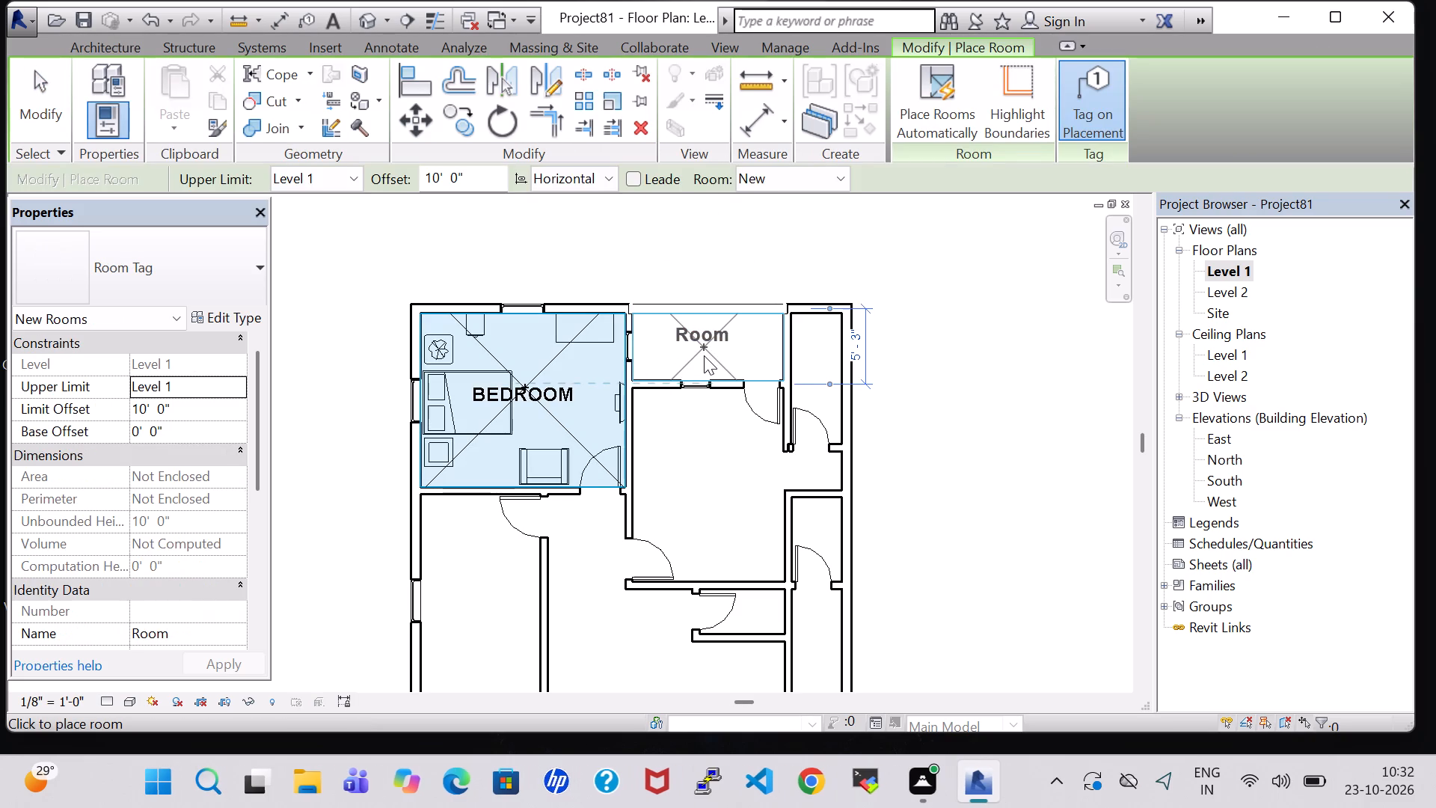
pyautogui.click(704, 355)
pyautogui.press('Escape')
pyautogui.press('Escape')
# Rename the new room's tag to OPEN and nudge it slightly down within the space.
pyautogui.doubleClick(705, 343)
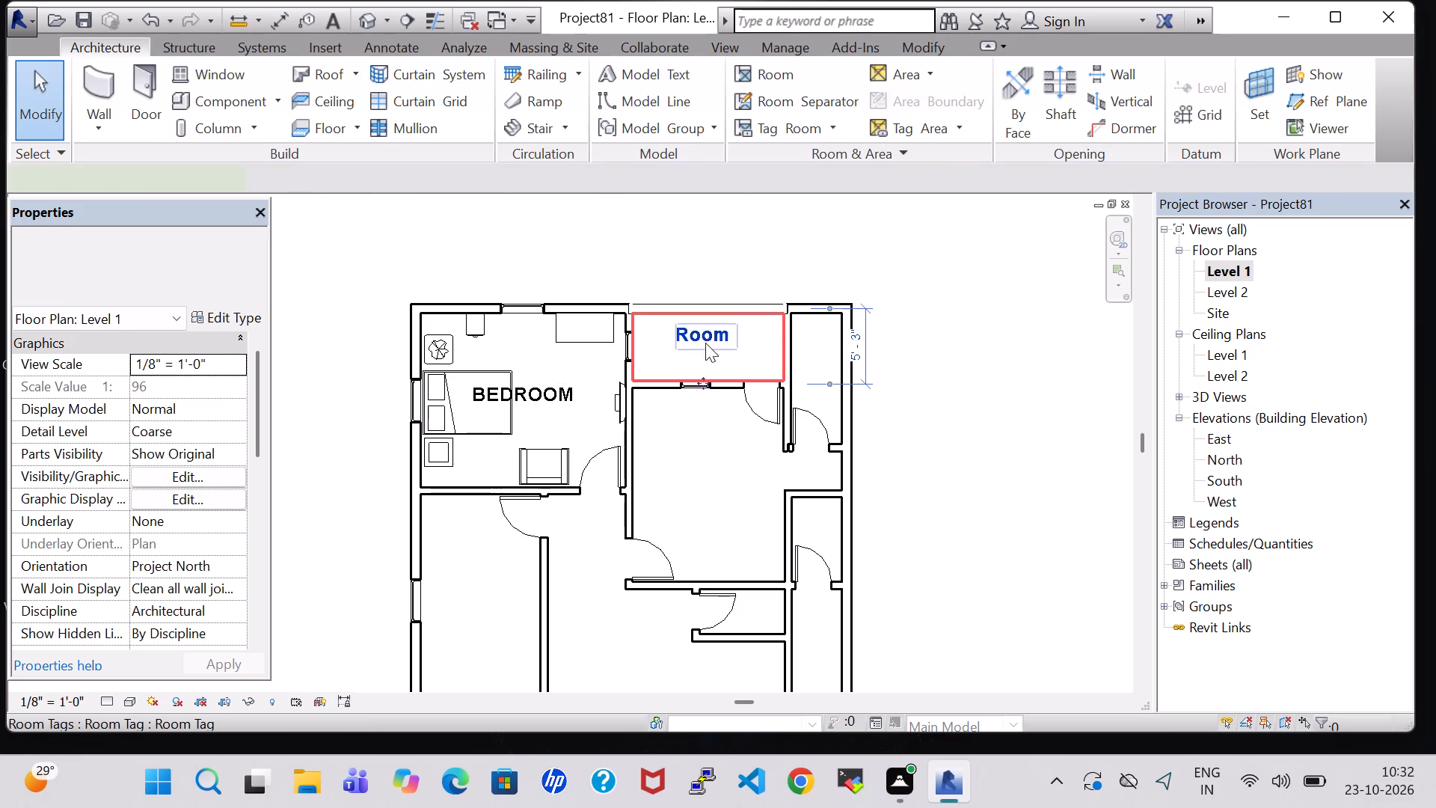
pyautogui.press('BackSpace')
pyautogui.write('OP')
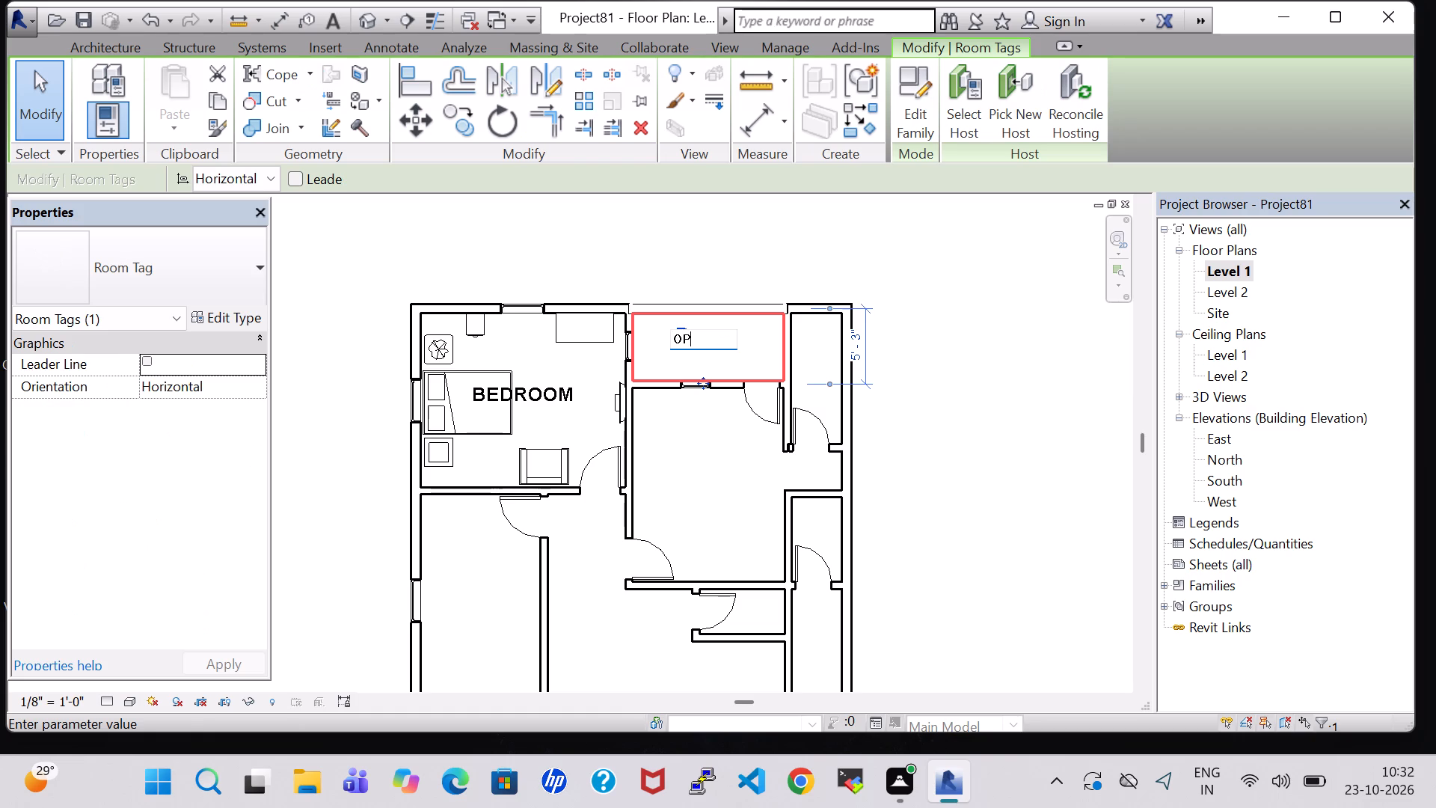
pyautogui.write('EN')
pyautogui.press('Return')
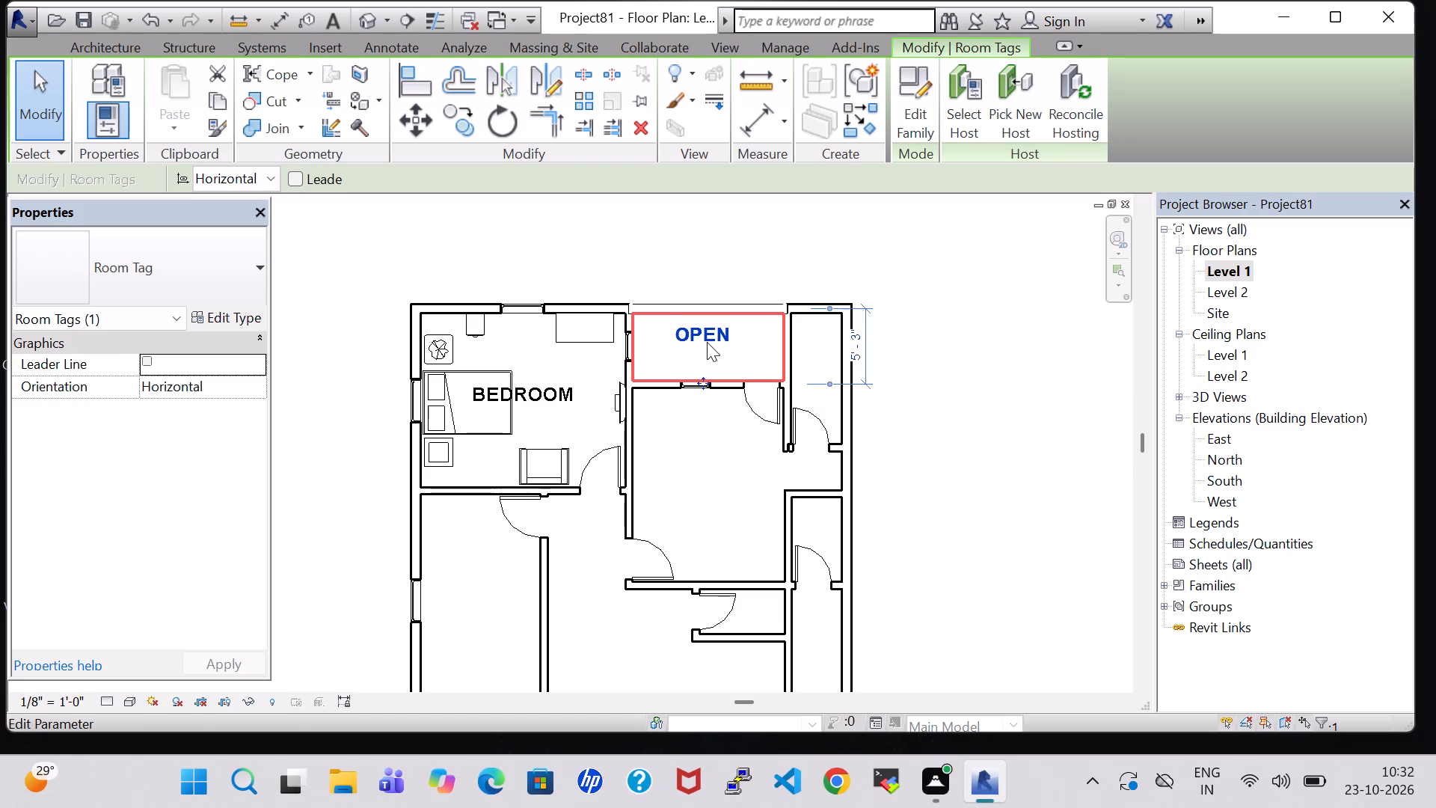
pyautogui.press('Down')
pyautogui.press('Down')
pyautogui.press('Down')
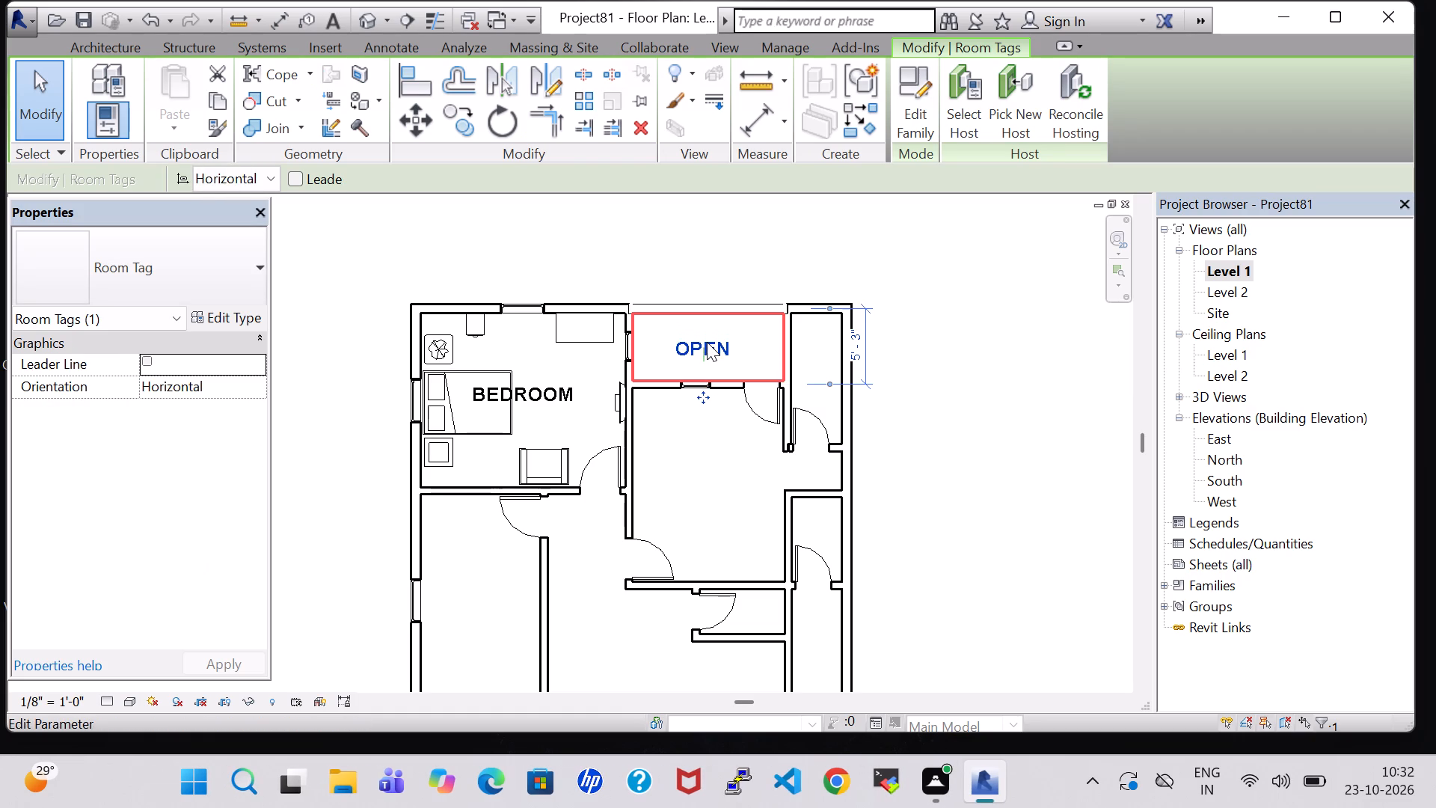
pyautogui.click(965, 309)
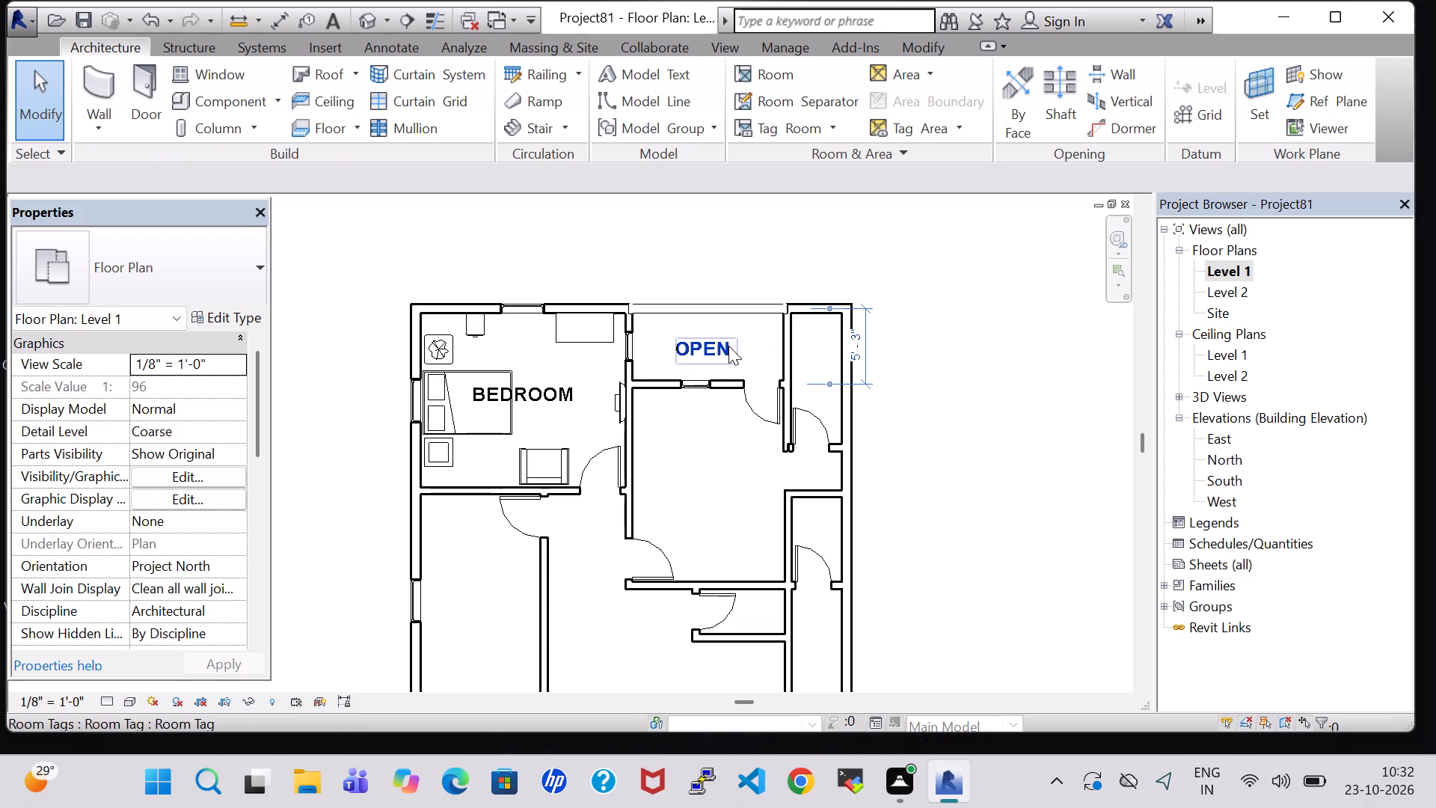
# Load the Washer family from the Domestic folder of the Specialty Equipment library.
pyautogui.click(245, 91)
pyautogui.click(926, 105)
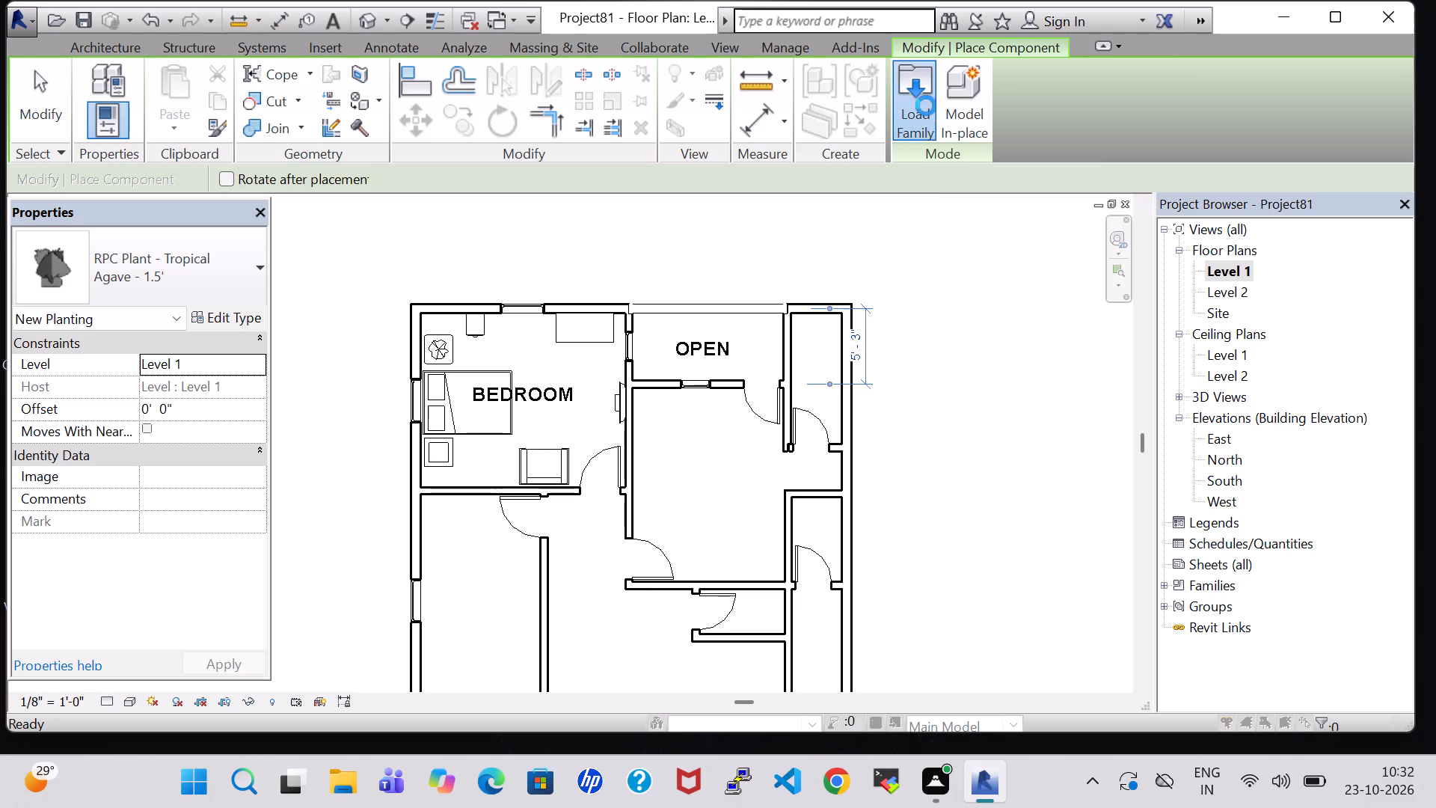
pyautogui.click(853, 517)
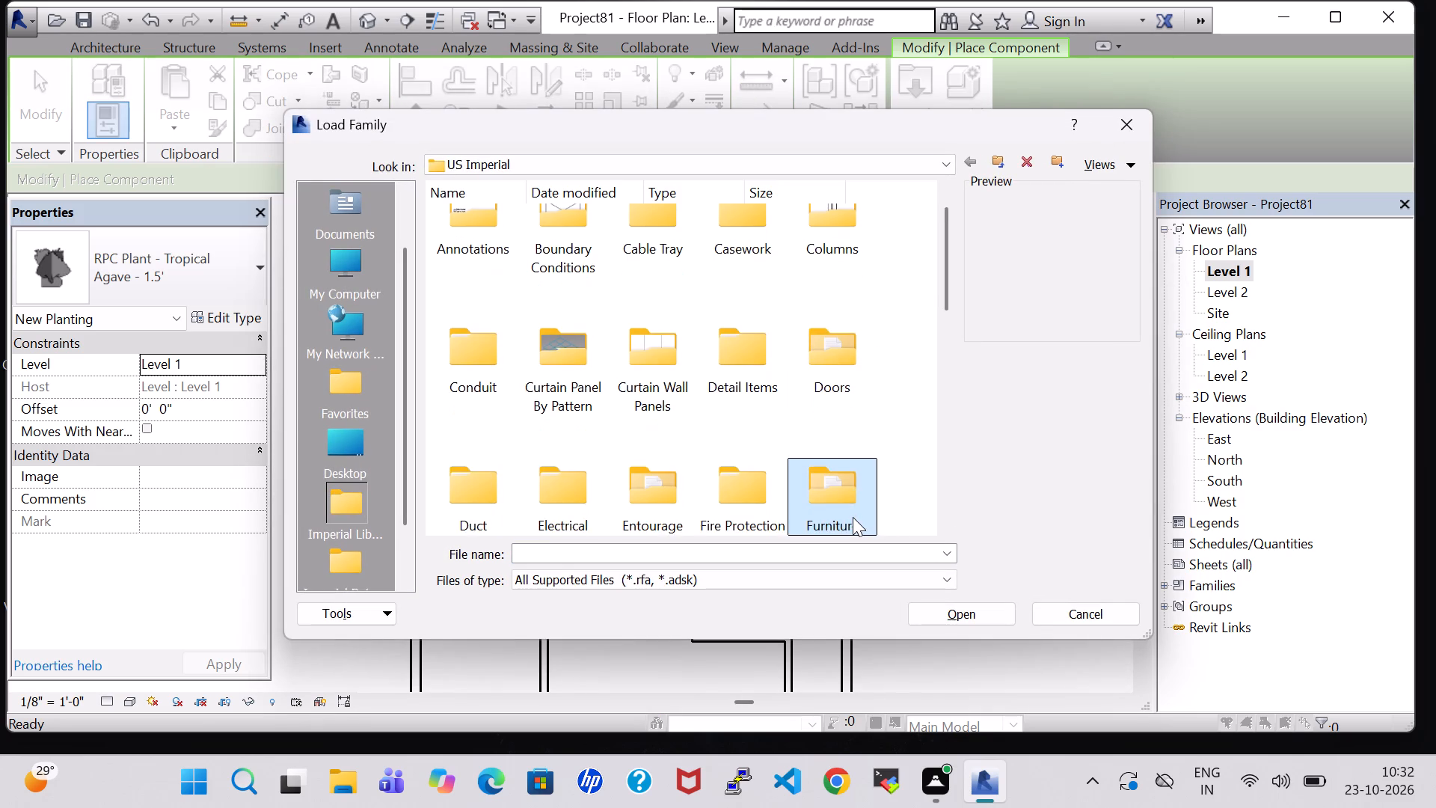
pyautogui.press('s')
pyautogui.doubleClick(556, 237)
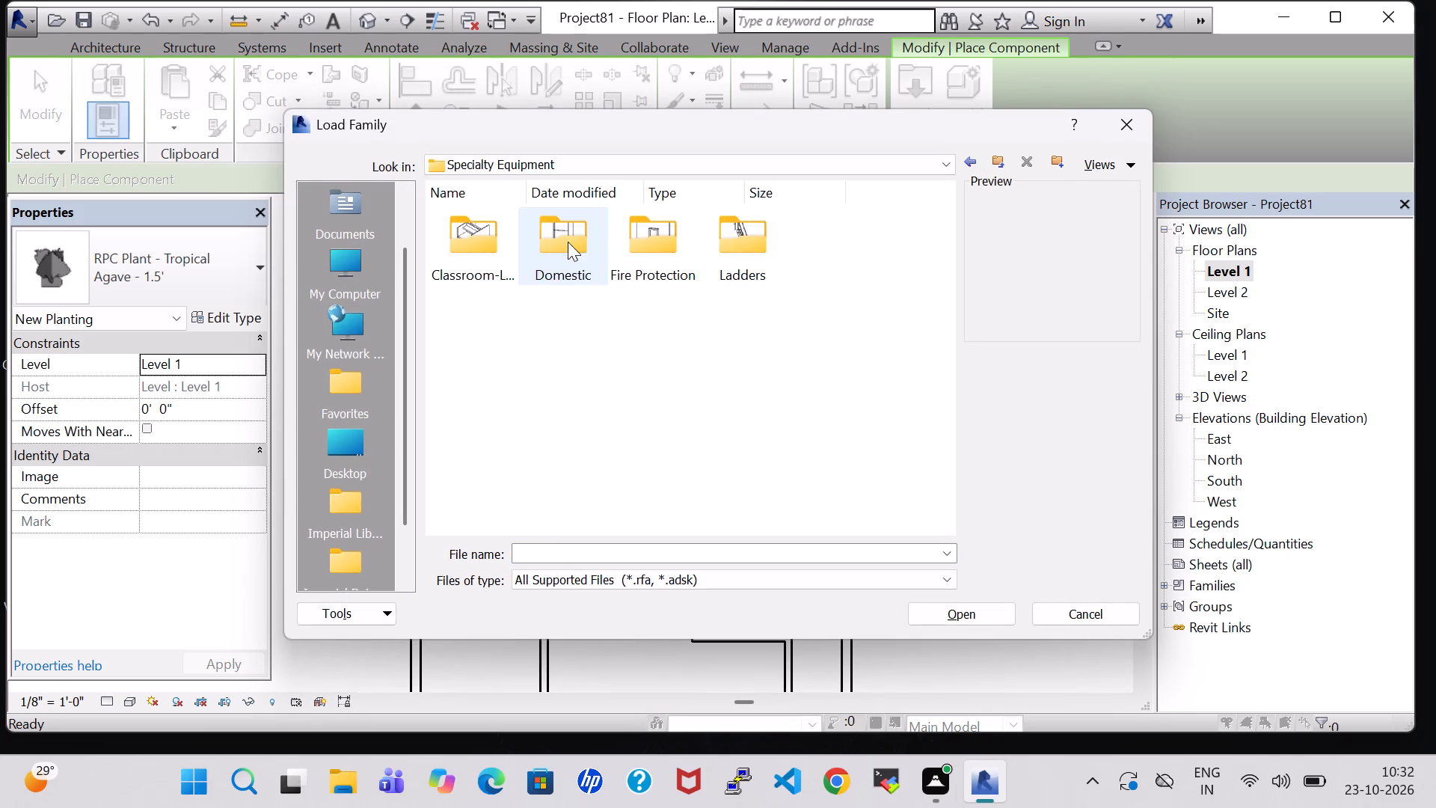
pyautogui.doubleClick(597, 261)
pyautogui.scroll(-1, 648, 477)
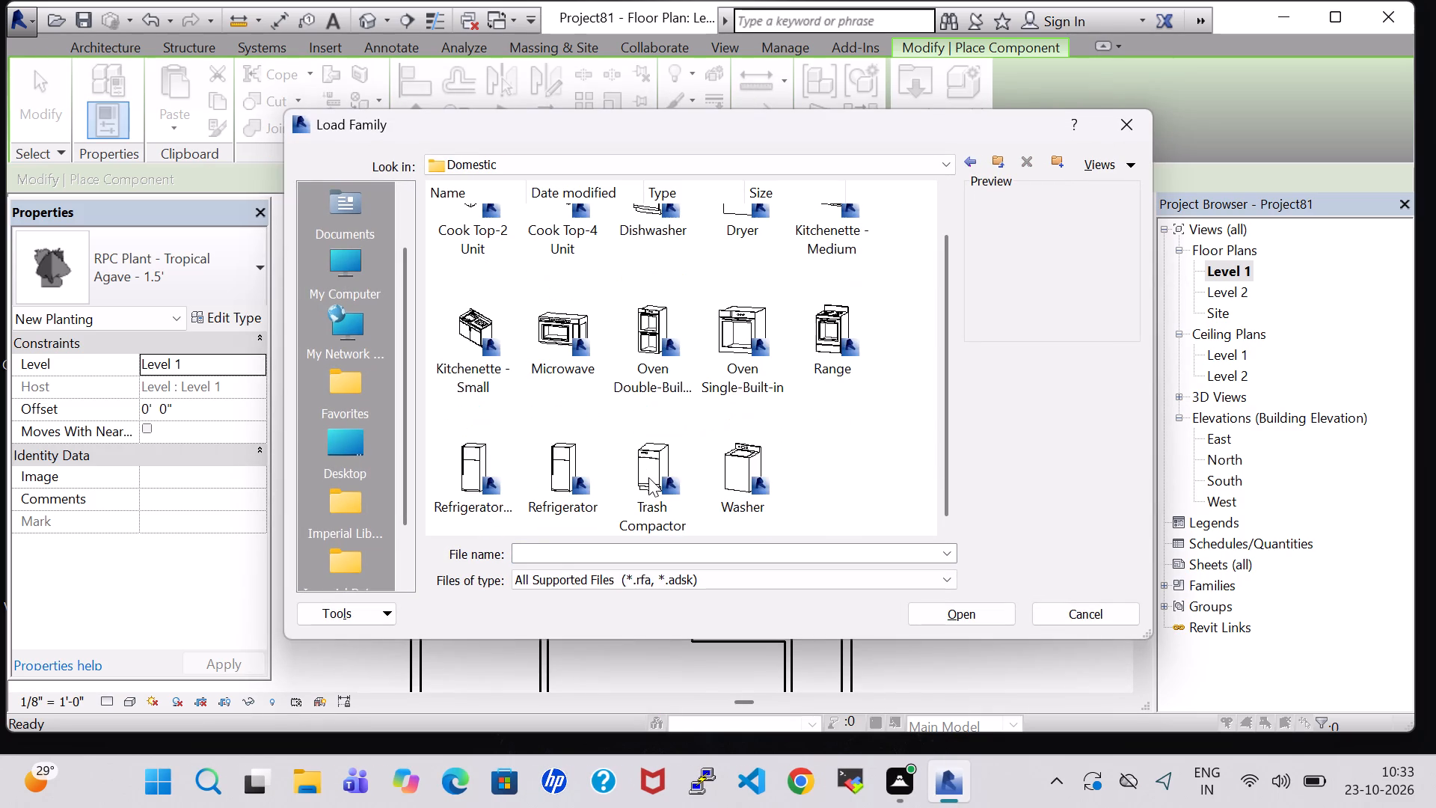
pyautogui.click(734, 470)
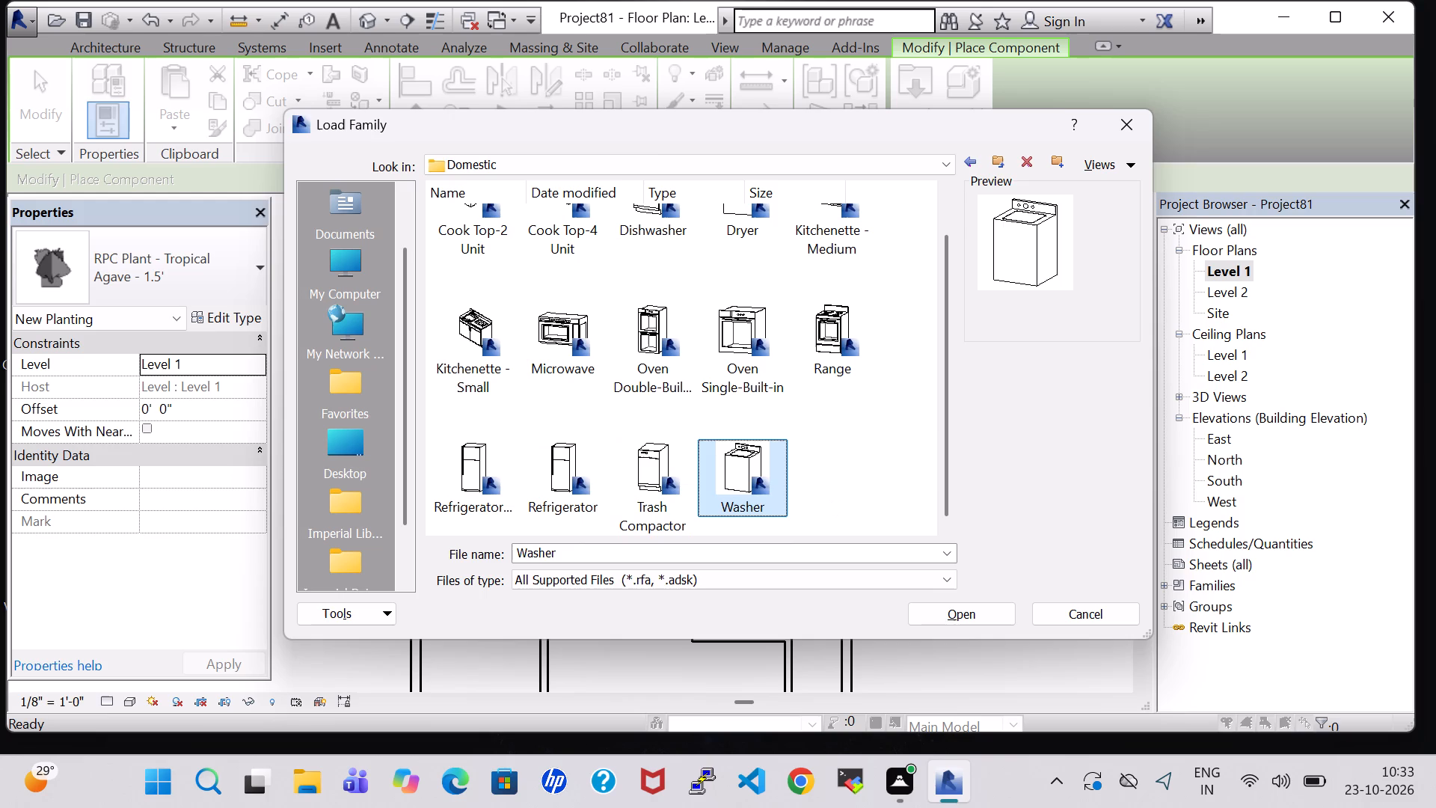
pyautogui.click(948, 610)
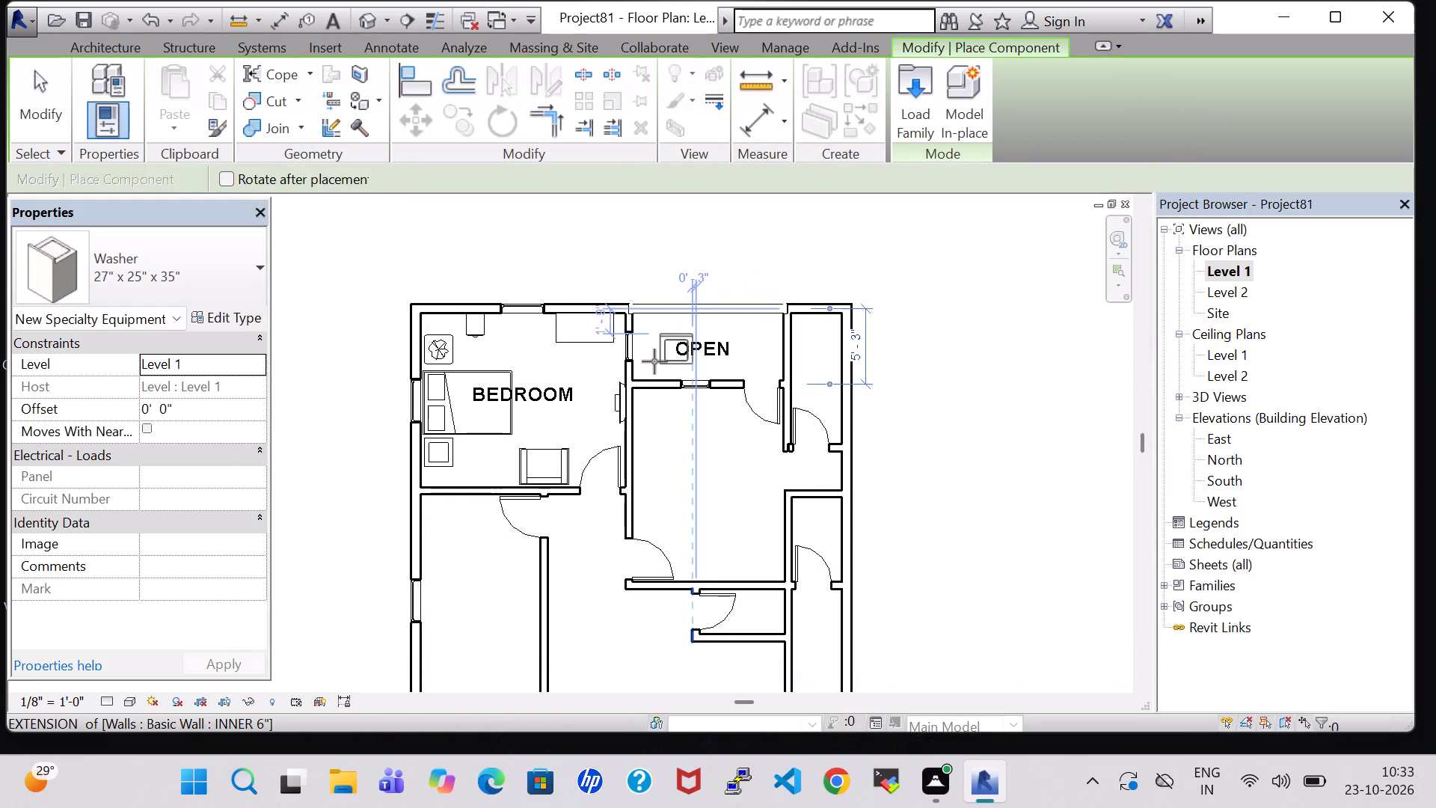
# Place the 27" x 25" x 35" washer in the OPEN space, rotated with its back to the bedroom wall.
pyautogui.press('space')
pyautogui.press('space')
pyautogui.press('space')
pyautogui.press('space')
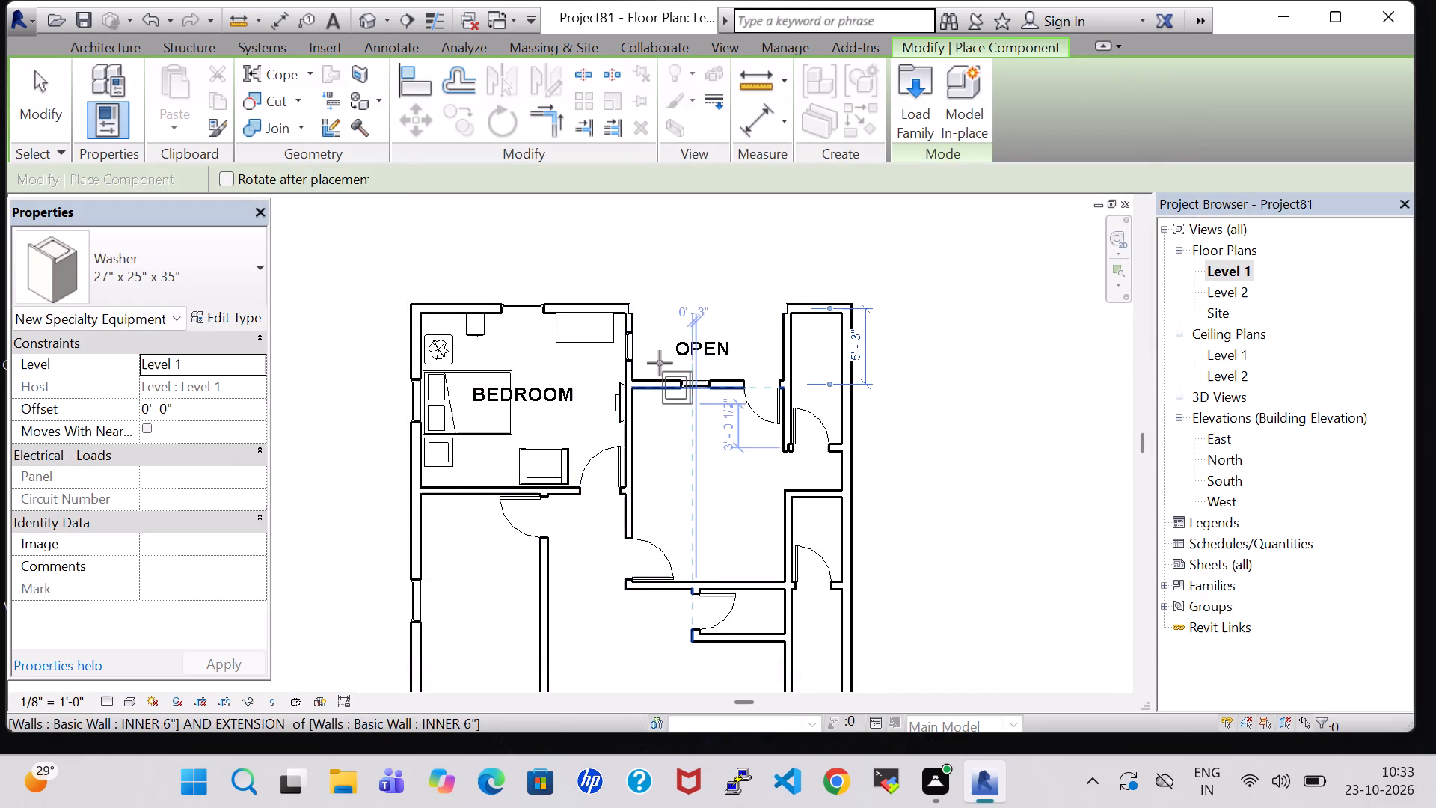
pyautogui.scroll(6, 653, 331)
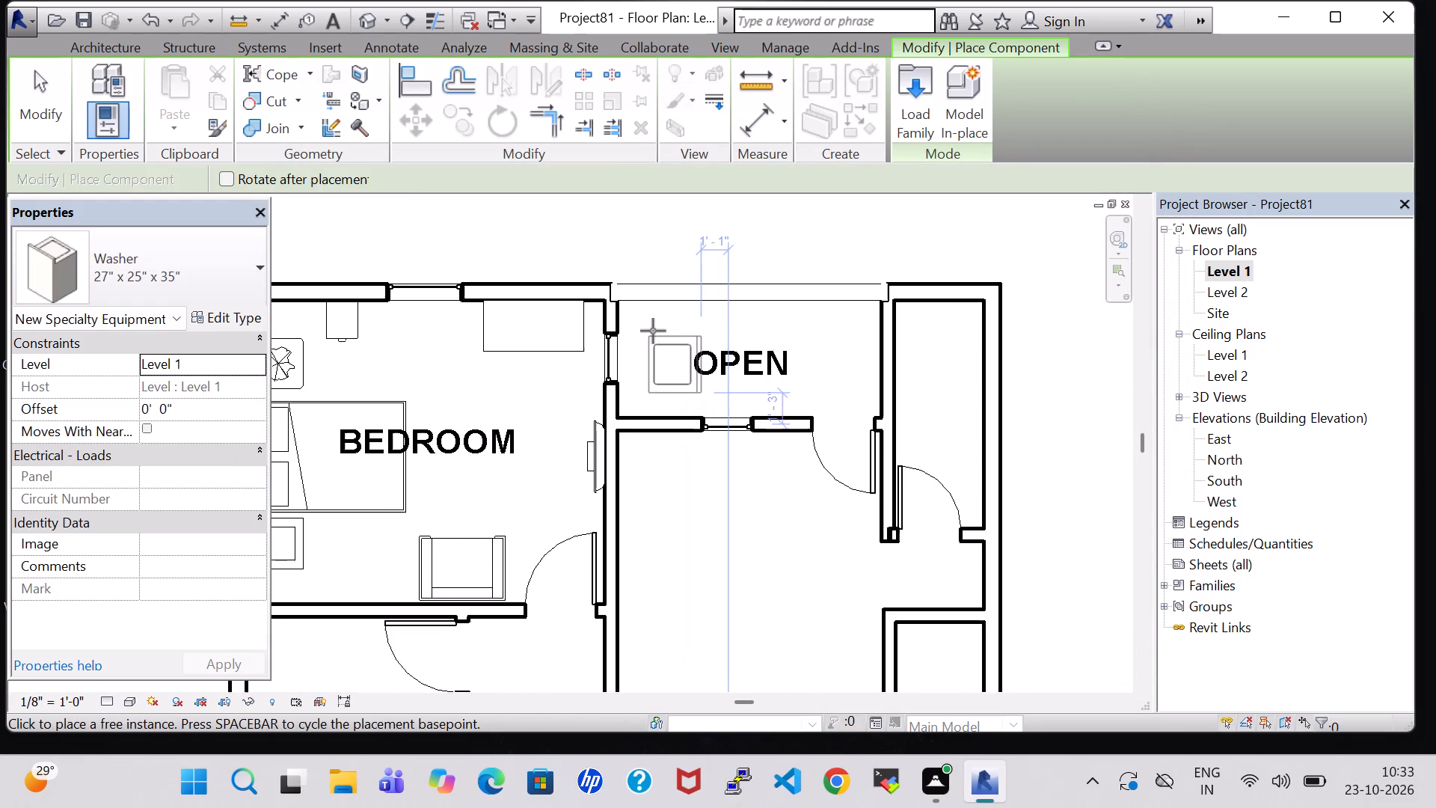
pyautogui.press('space')
pyautogui.press('space')
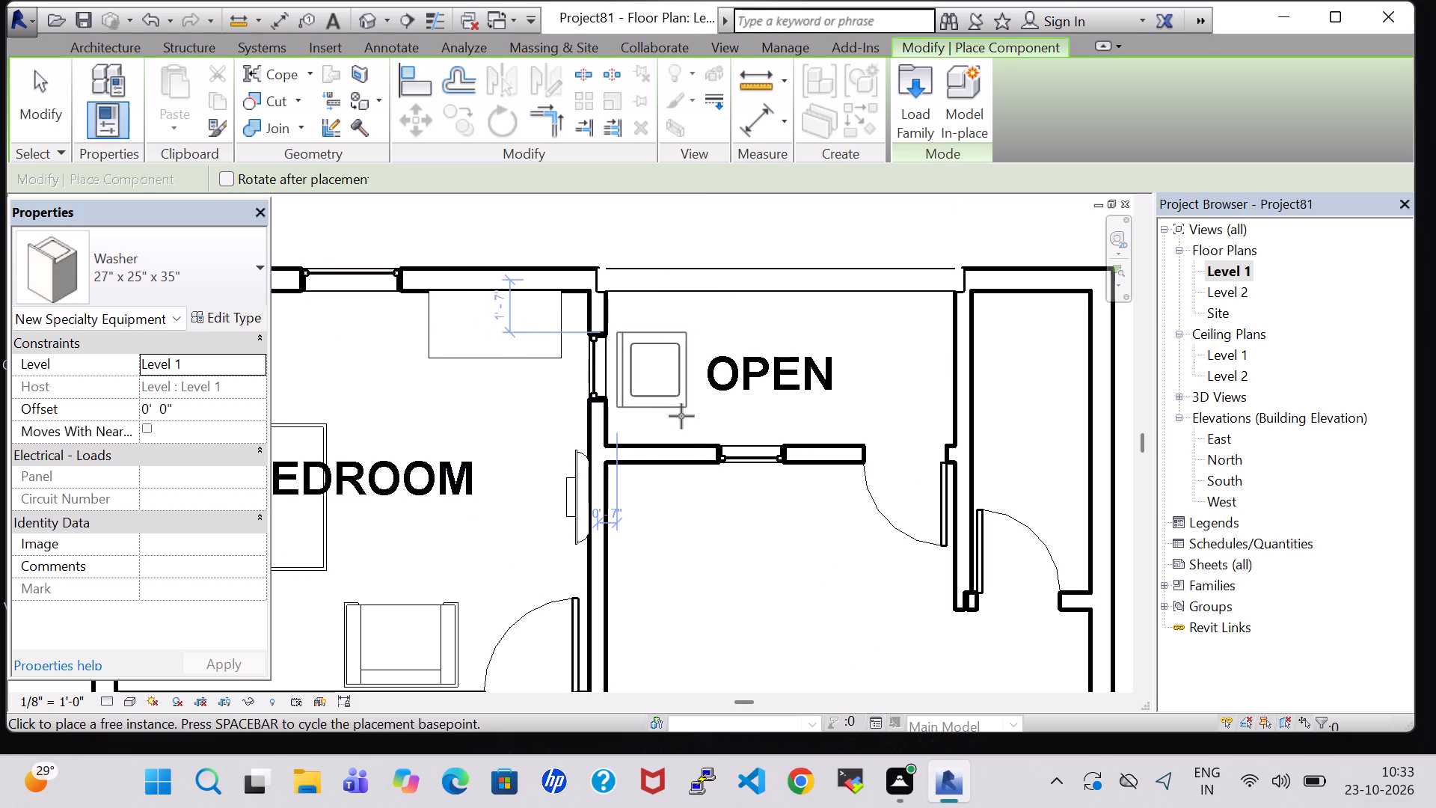
pyautogui.click(681, 416)
pyautogui.press('Escape')
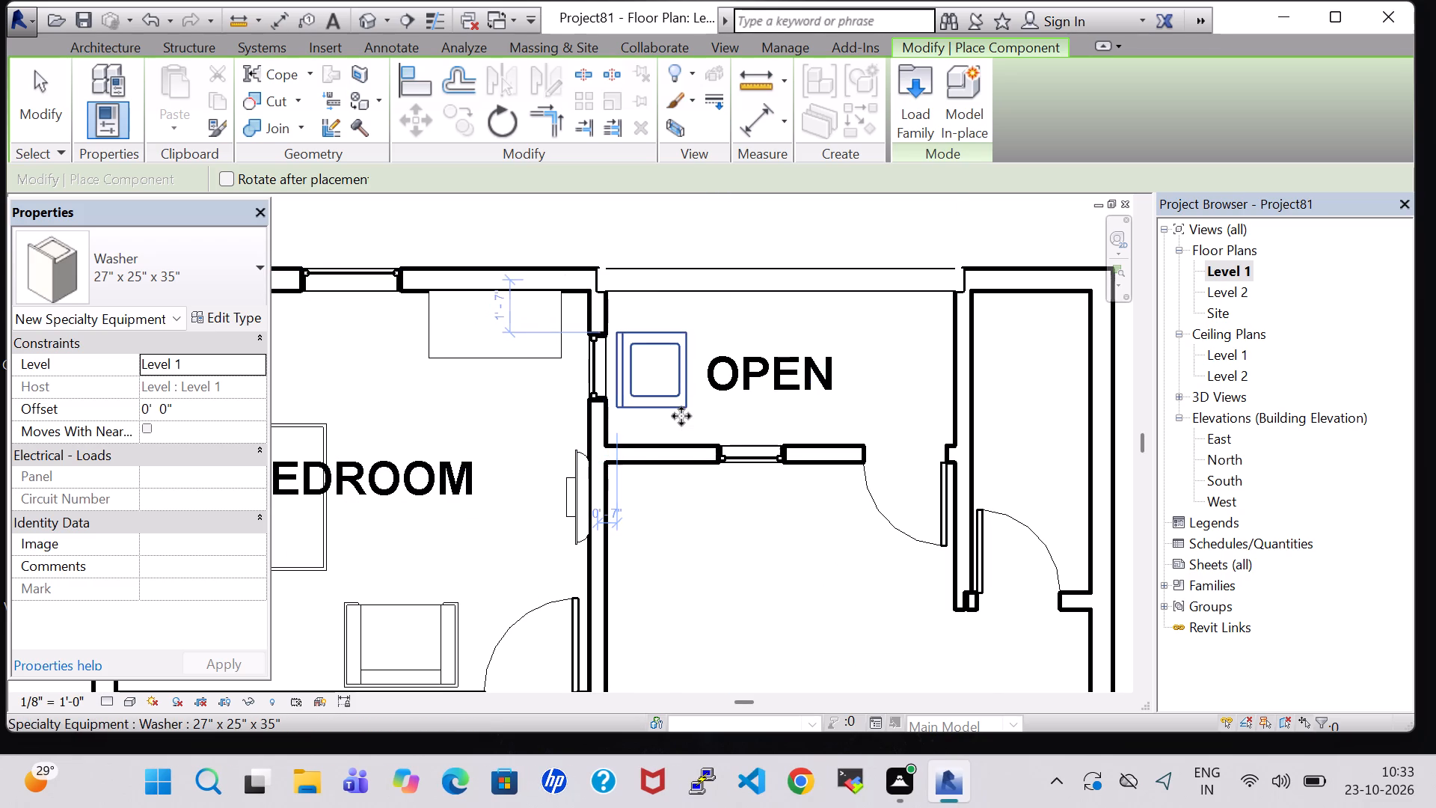
pyautogui.press('Escape')
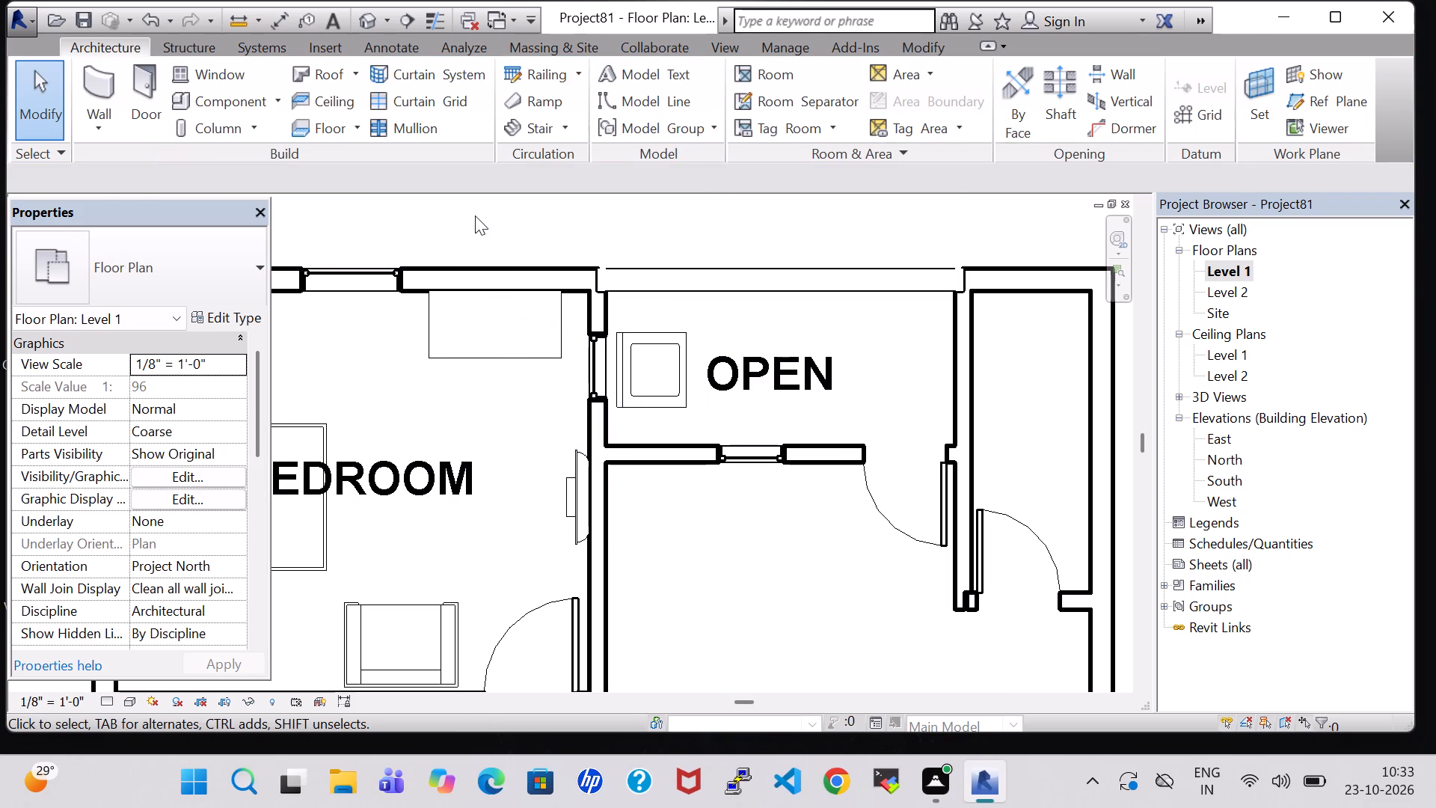
# Examine the furnished bedroom, the washer in the OPEN space and the adjoining rooms in the 3D view.
pyautogui.click(372, 22)
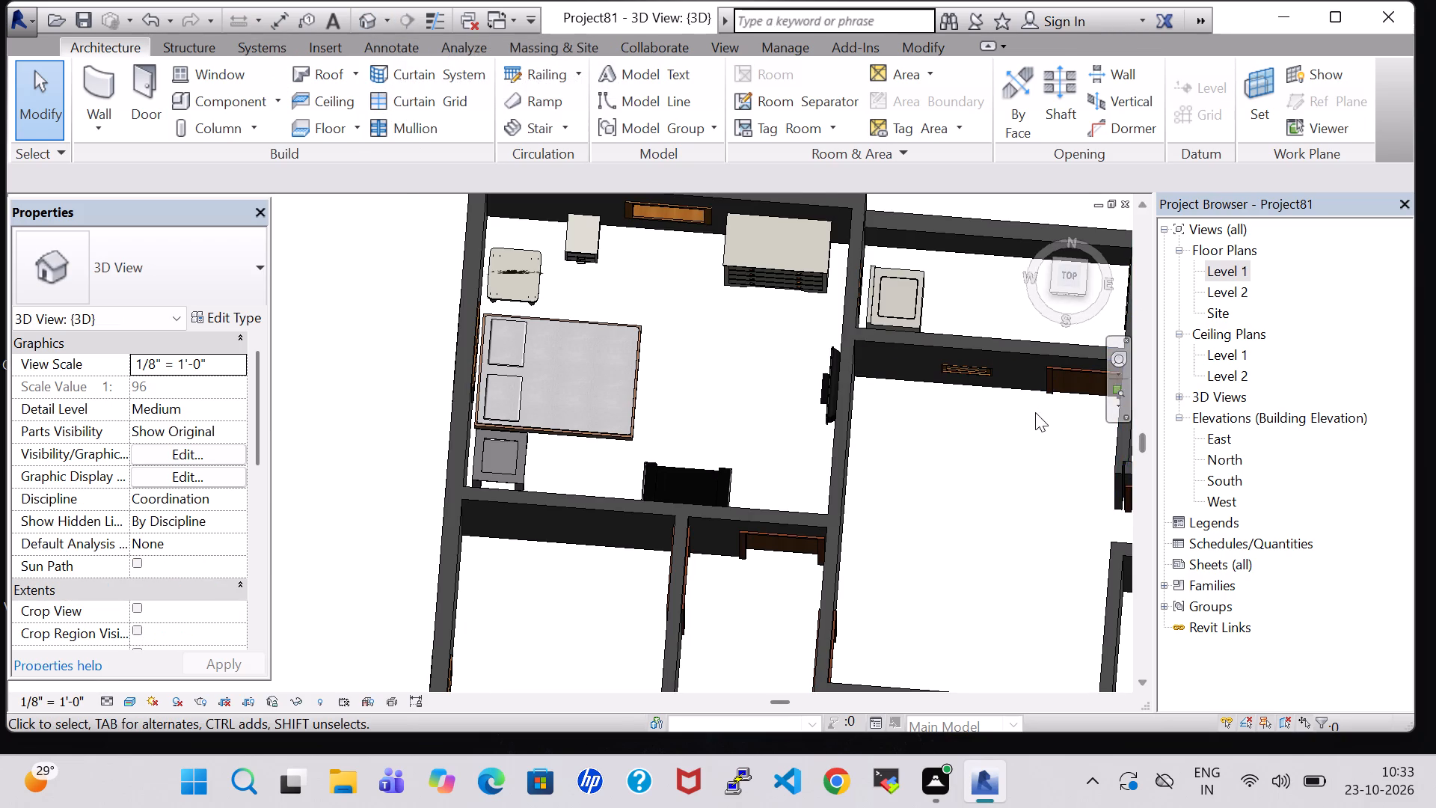
pyautogui.scroll(1, 1019, 431)
pyautogui.moveTo(1019, 431); pyautogui.dragTo(979, 533, button='middle')
pyautogui.moveTo(998, 532); pyautogui.dragTo(956, 529, button='middle')
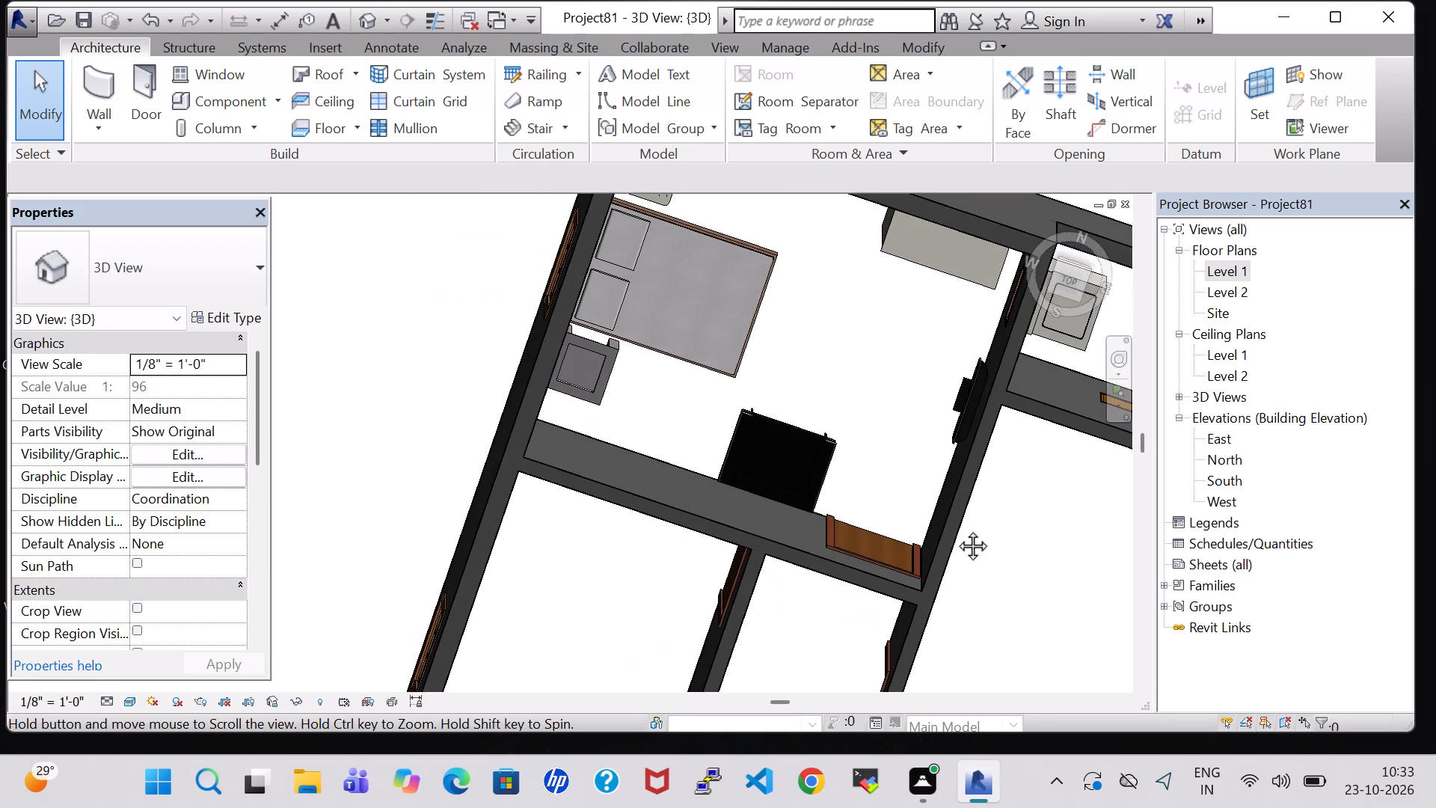
pyautogui.moveTo(956, 529); pyautogui.dragTo(754, 522, button='middle')
pyautogui.moveTo(825, 545); pyautogui.dragTo(830, 423, button='middle')
pyautogui.moveTo(829, 444); pyautogui.dragTo(715, 461, button='middle')
pyautogui.moveTo(758, 523); pyautogui.dragTo(802, 515, button='middle')
pyautogui.moveTo(529, 459); pyautogui.dragTo(536, 472, button='middle')
pyautogui.moveTo(536, 469); pyautogui.dragTo(554, 527, button='middle')
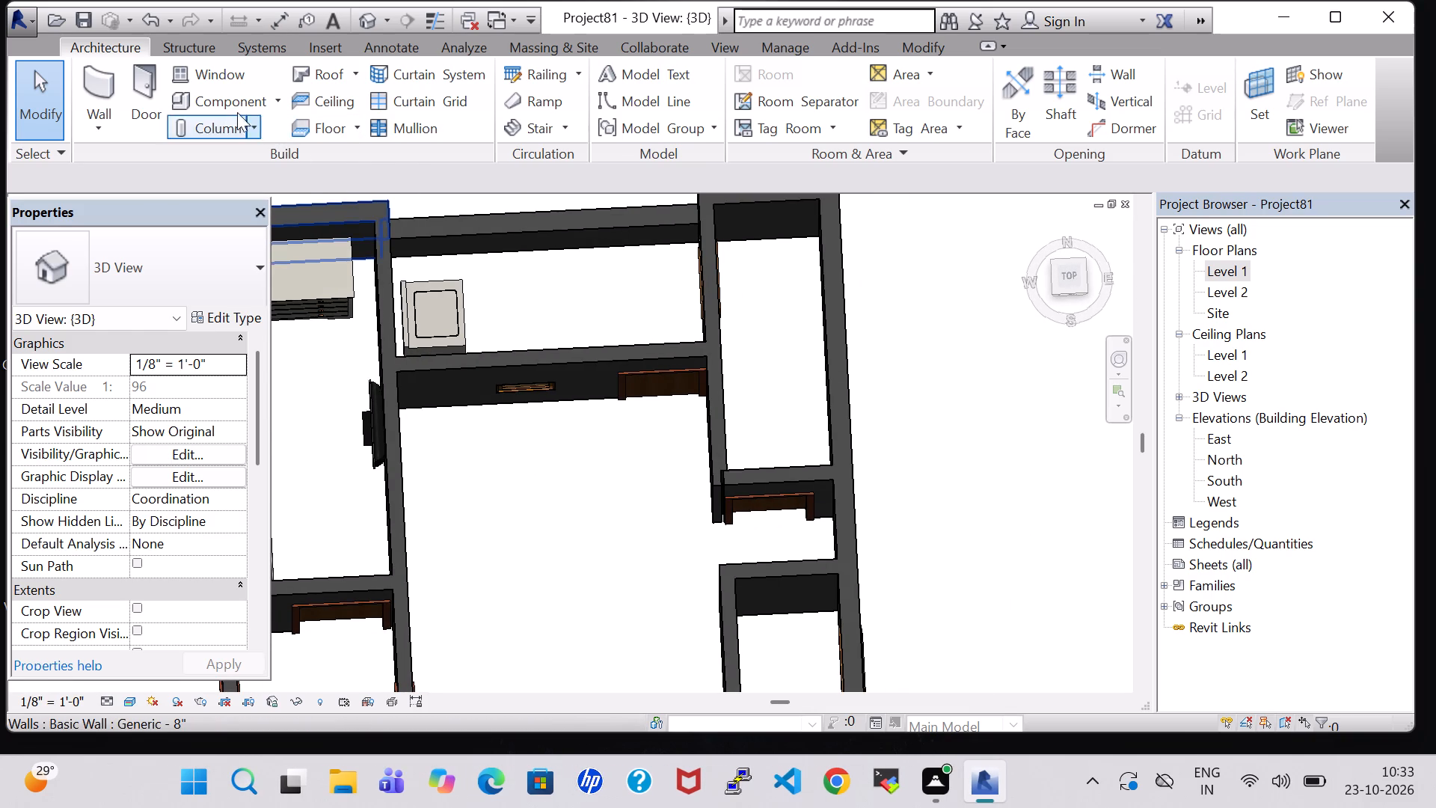
# Load the Floor Drain - Round family from the Plumbing library's MEP Fixtures Drains folder.
pyautogui.click(227, 108)
pyautogui.click(900, 102)
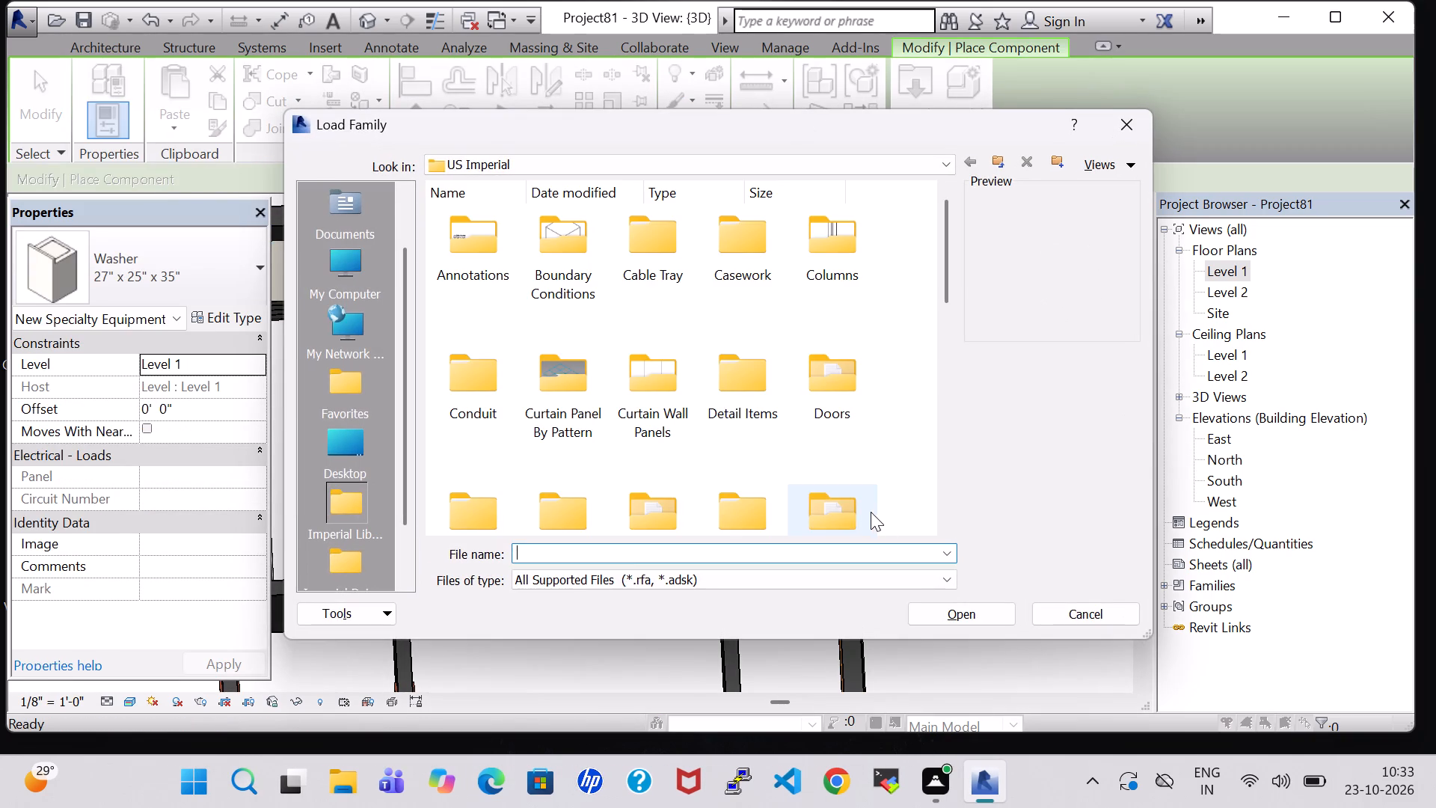
pyautogui.click(863, 512)
pyautogui.press('p')
pyautogui.doubleClick(648, 272)
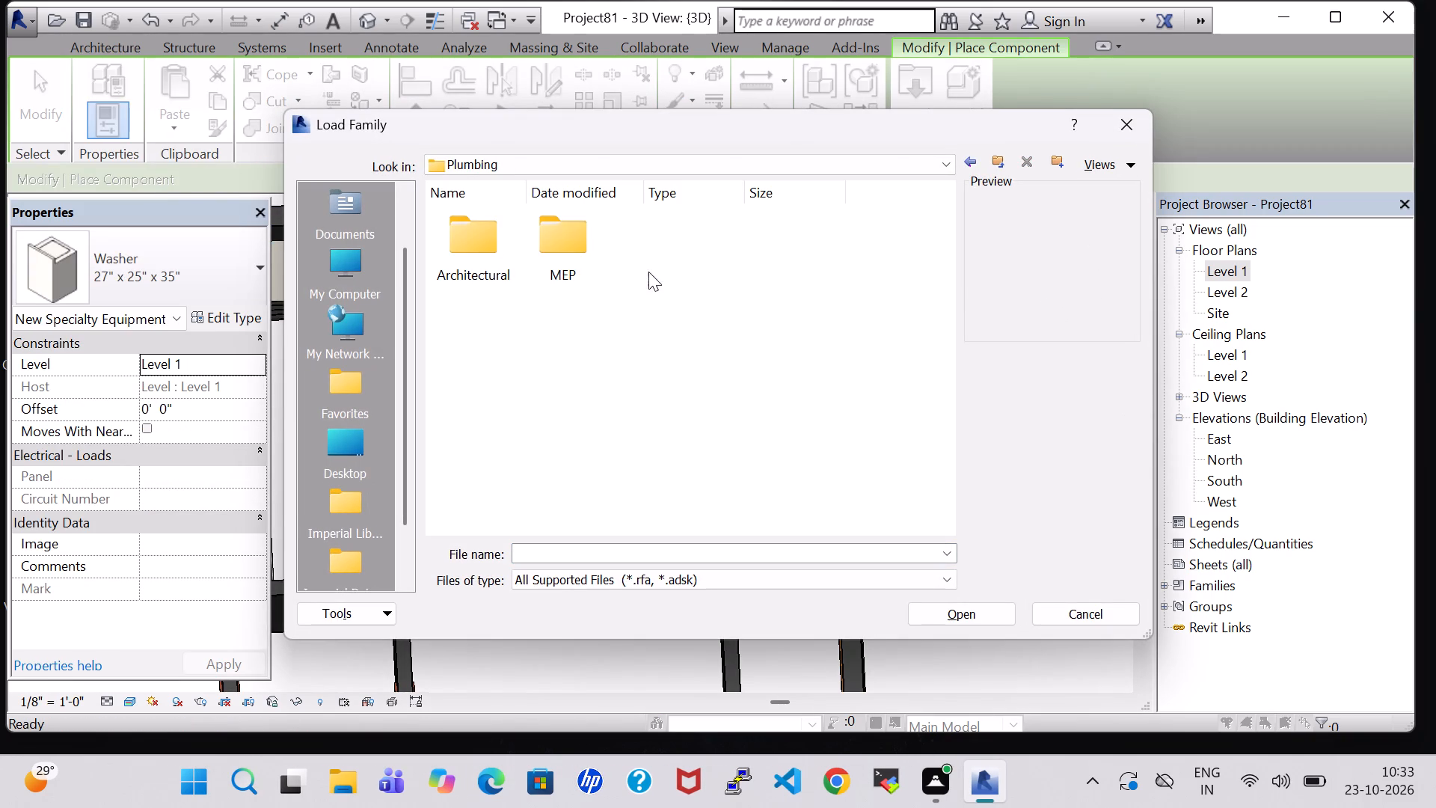
pyautogui.doubleClick(547, 242)
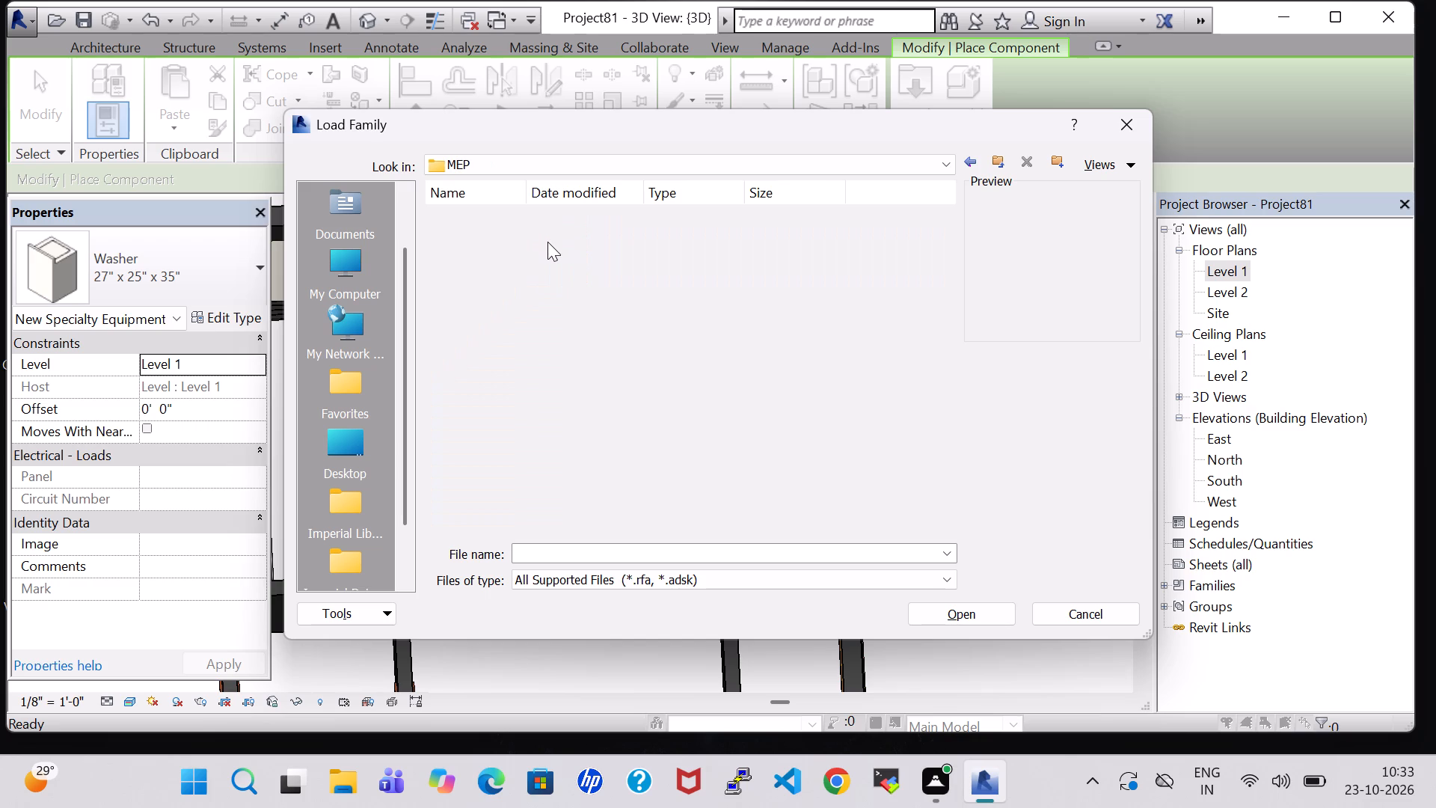
pyautogui.doubleClick(553, 272)
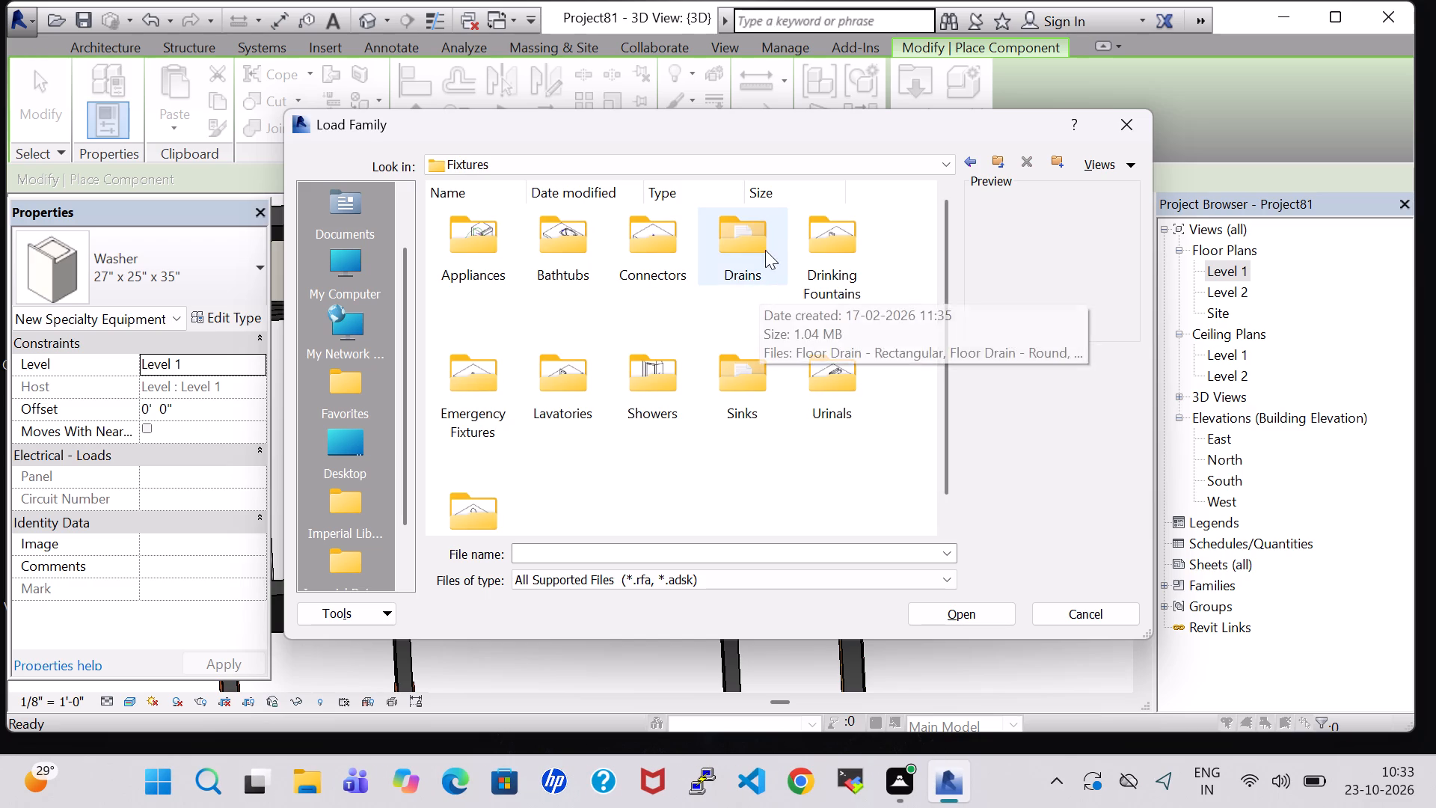
pyautogui.doubleClick(755, 250)
pyautogui.click(568, 257)
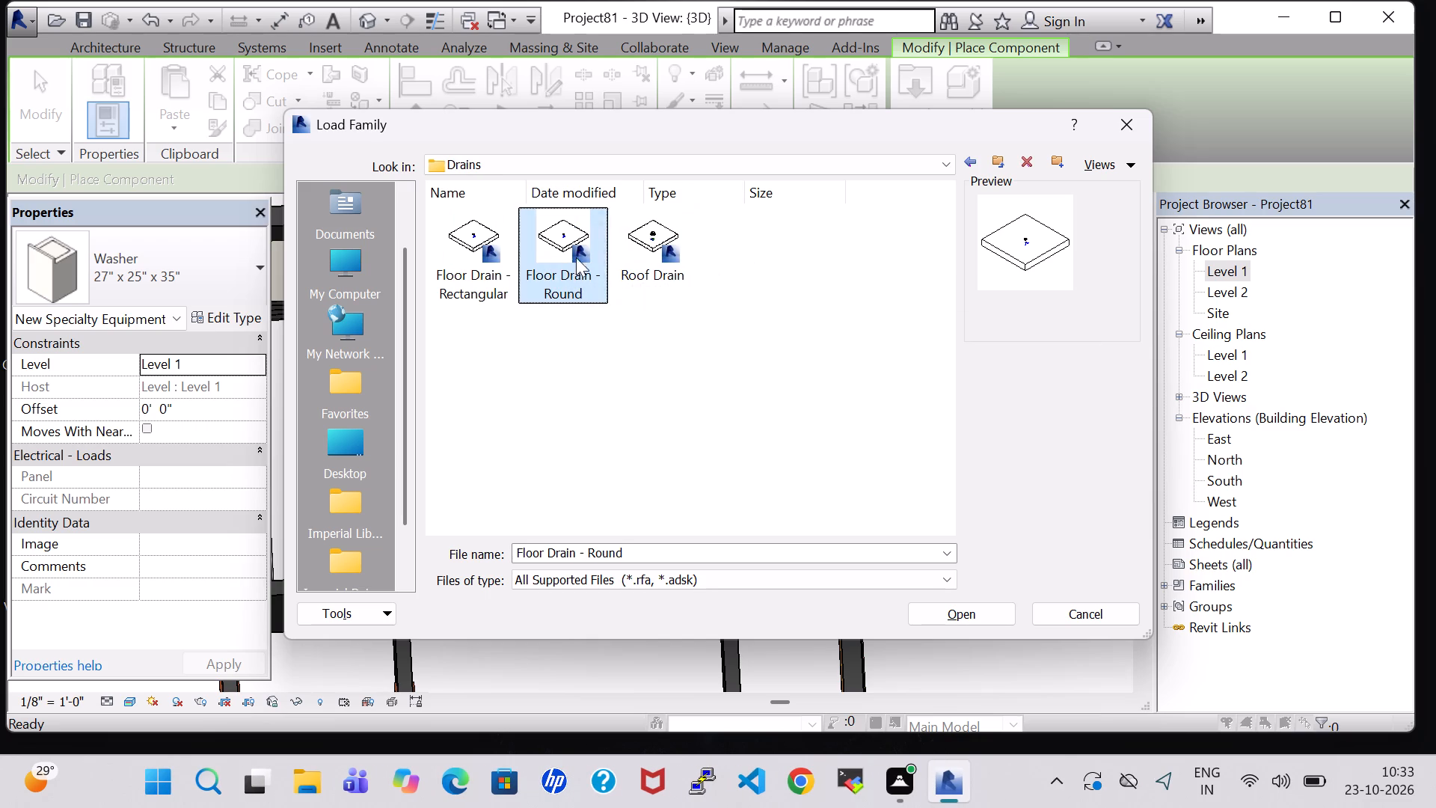
pyautogui.click(976, 613)
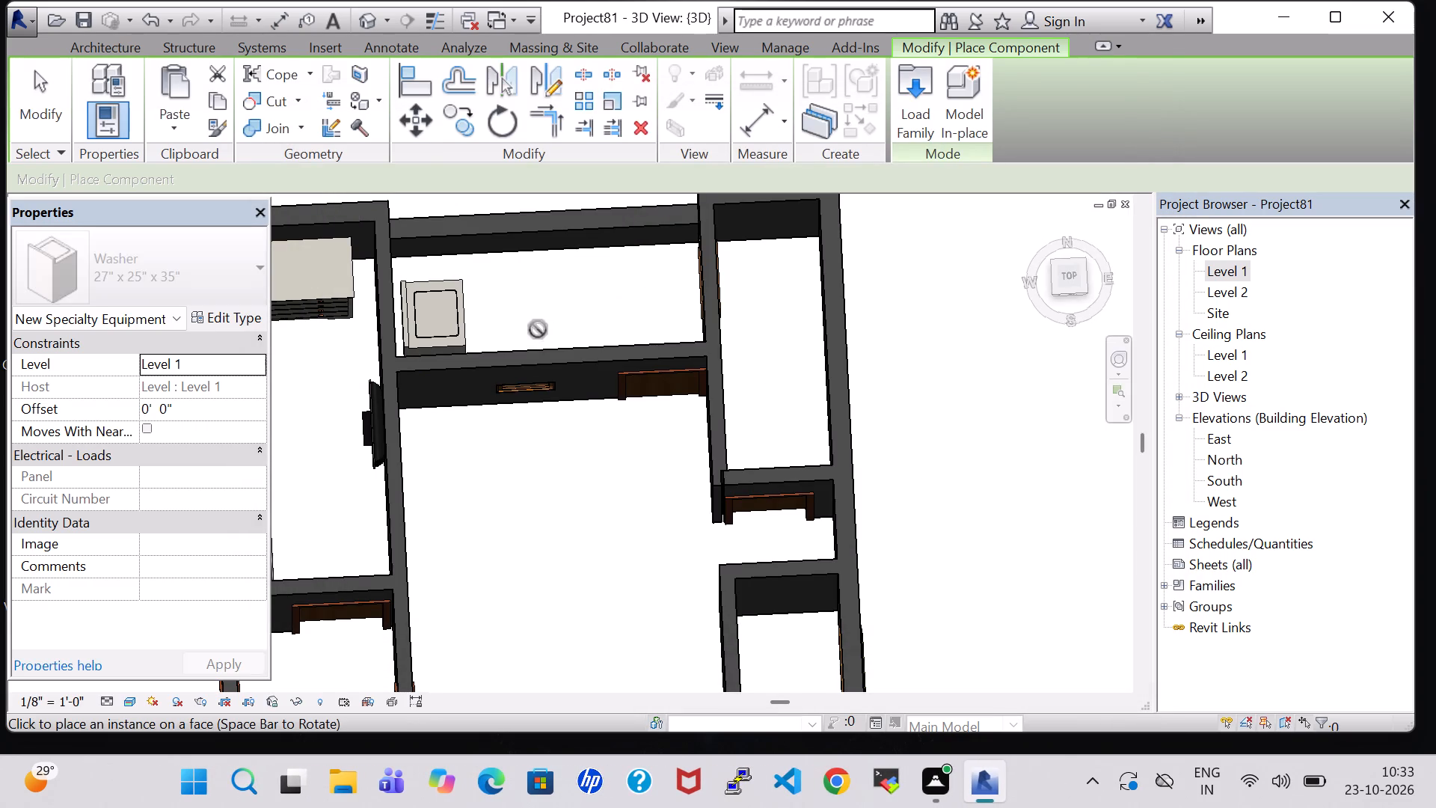
# Place a round floor drain, 5" Strainer - 2" Drain, on the Level 1 work plane beside the washer in the OPEN space.
pyautogui.click(1096, 84)
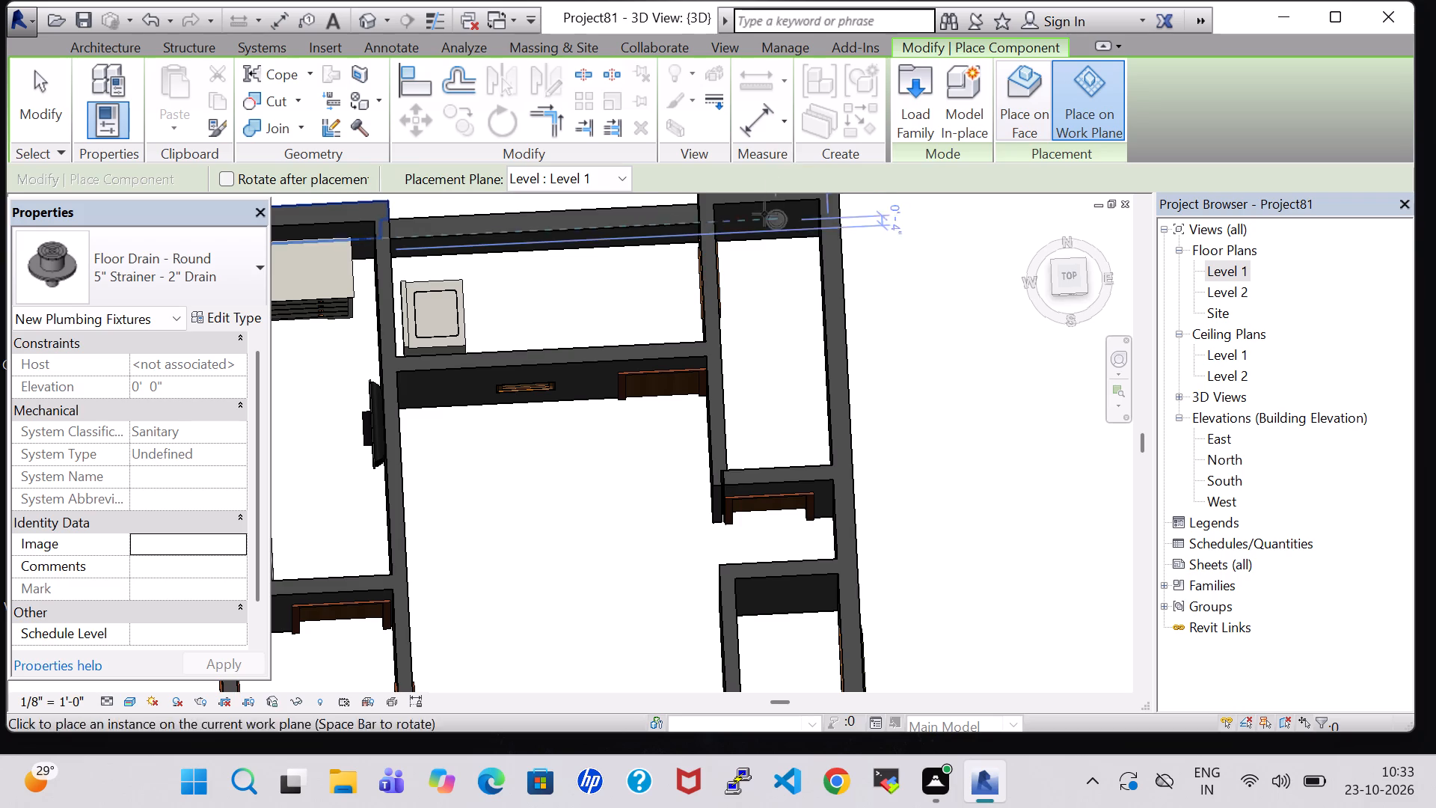
pyautogui.scroll(6, 455, 300)
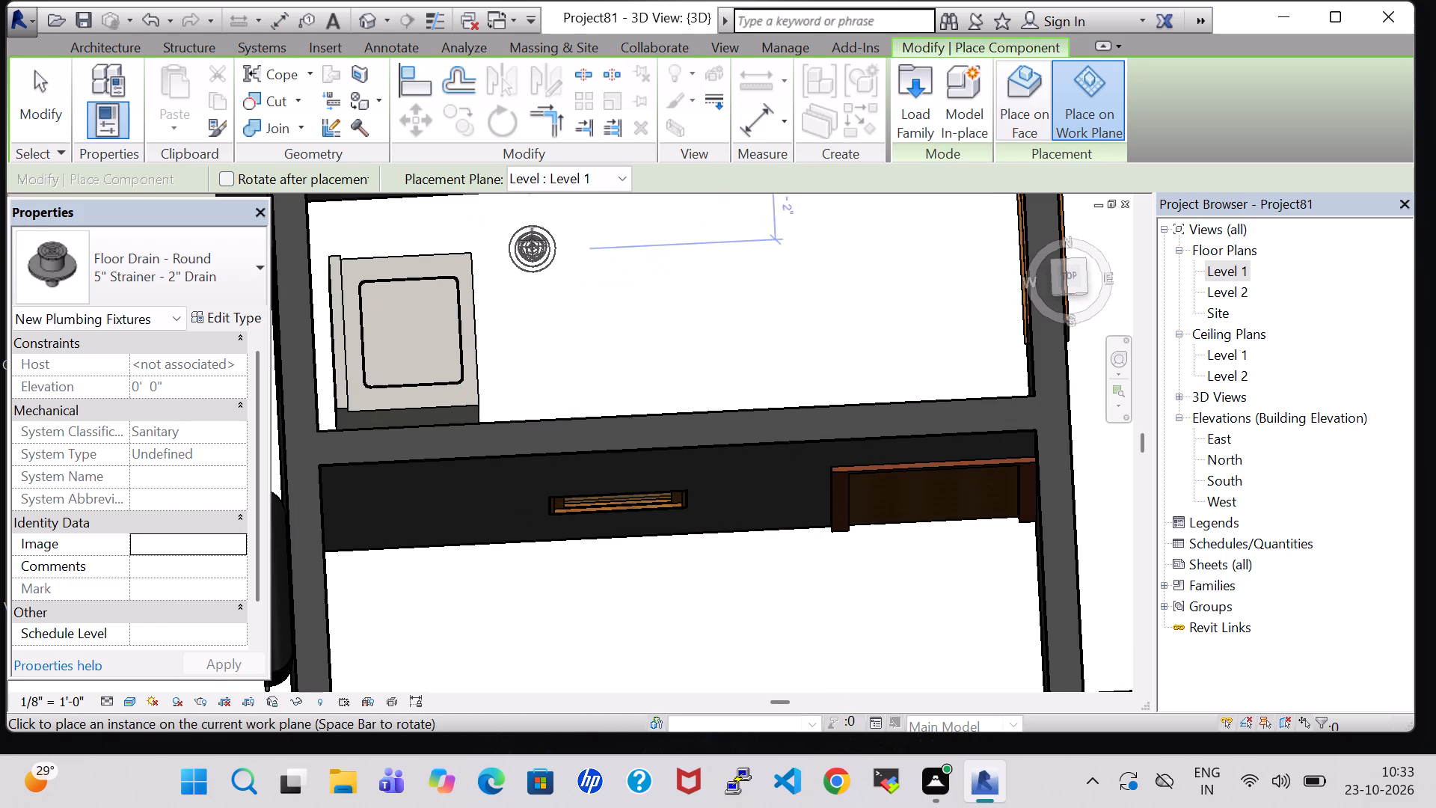
pyautogui.click(512, 225)
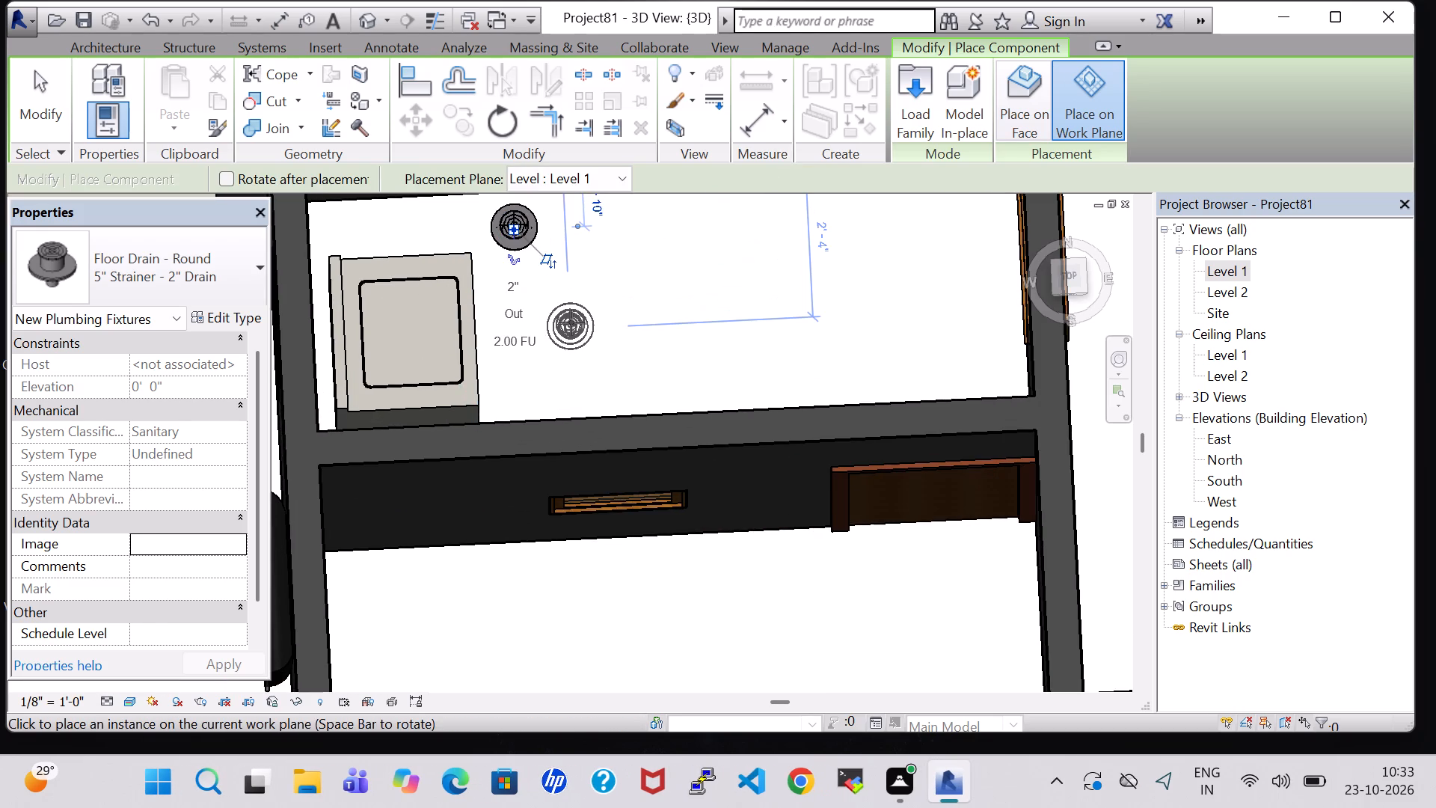
pyautogui.press('Escape')
pyautogui.press('Escape')
# Return to the Level 1 floor plan and load Sink Vanity-Square from the Plumbing library's Architectural Fixtures Sinks folder.
pyautogui.tripleClick(1221, 271)
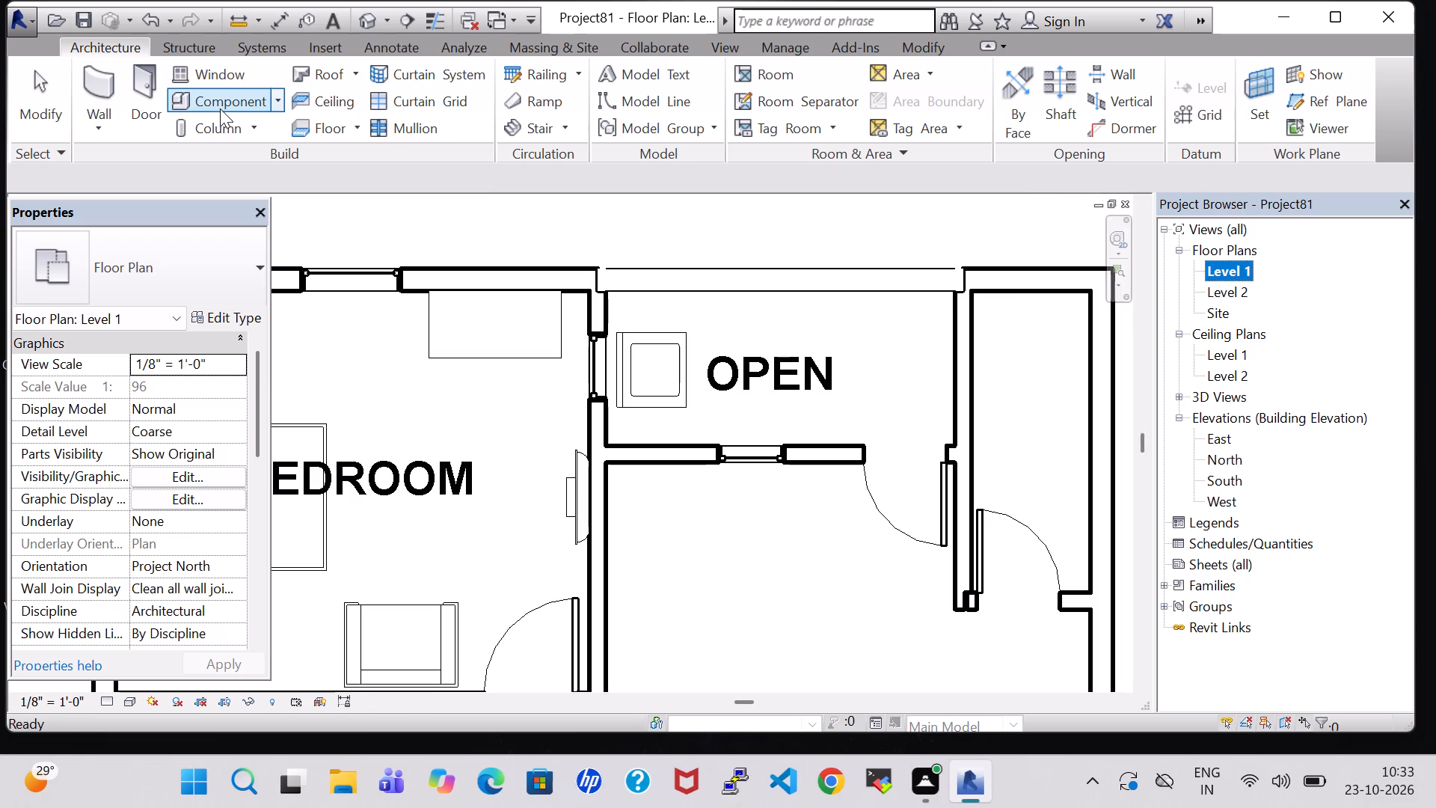
pyautogui.click(220, 108)
pyautogui.click(899, 111)
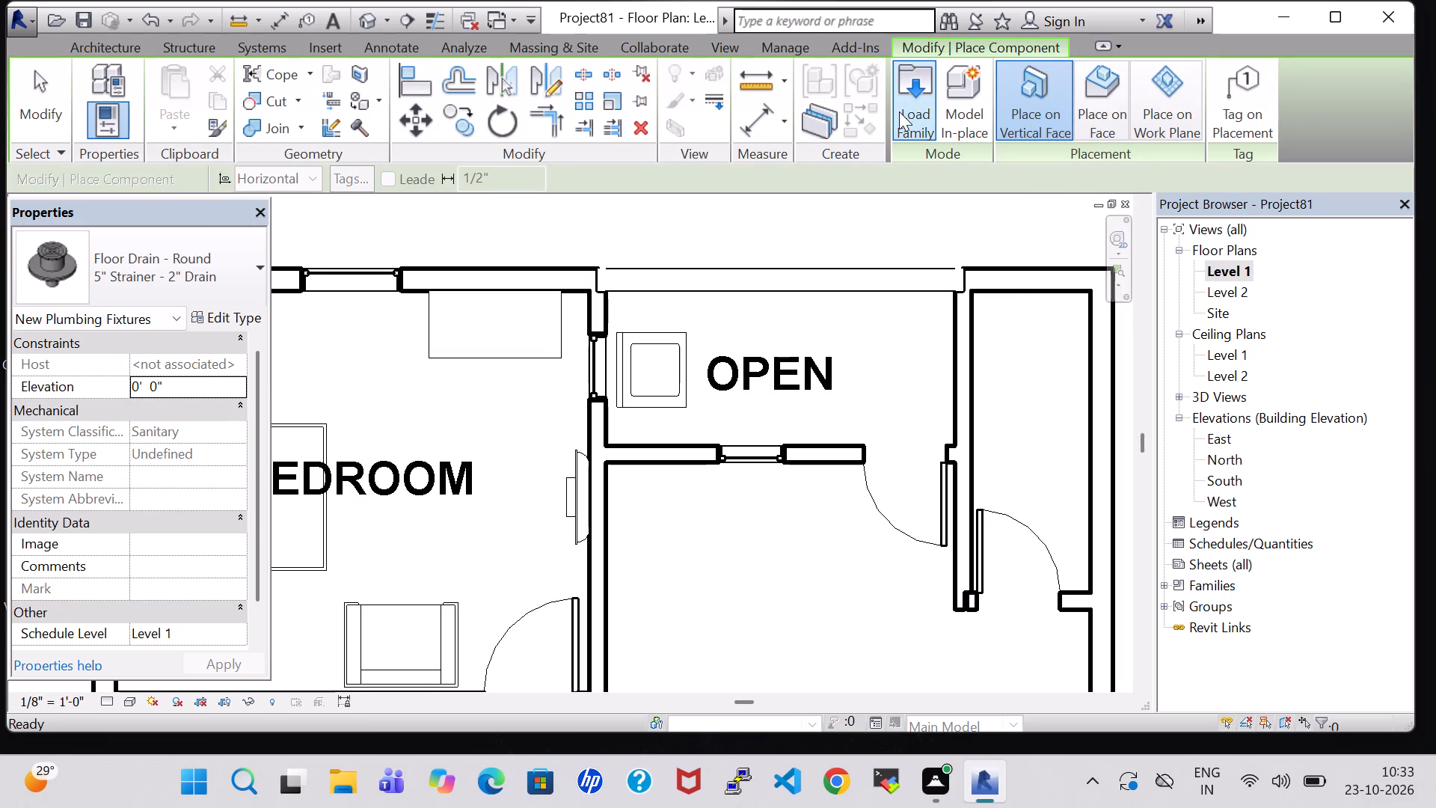
pyautogui.click(748, 376)
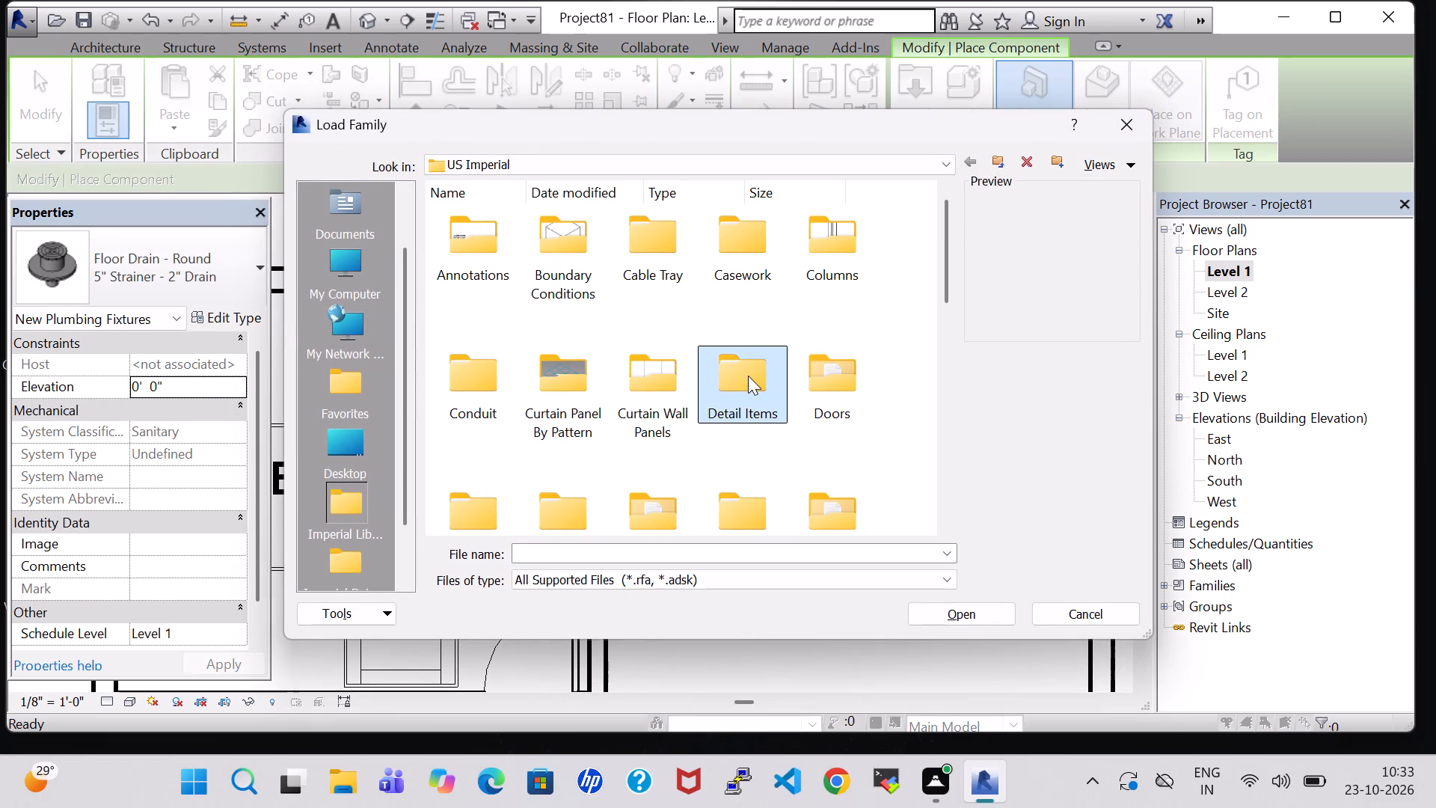
pyautogui.press('p')
pyautogui.doubleClick(639, 247)
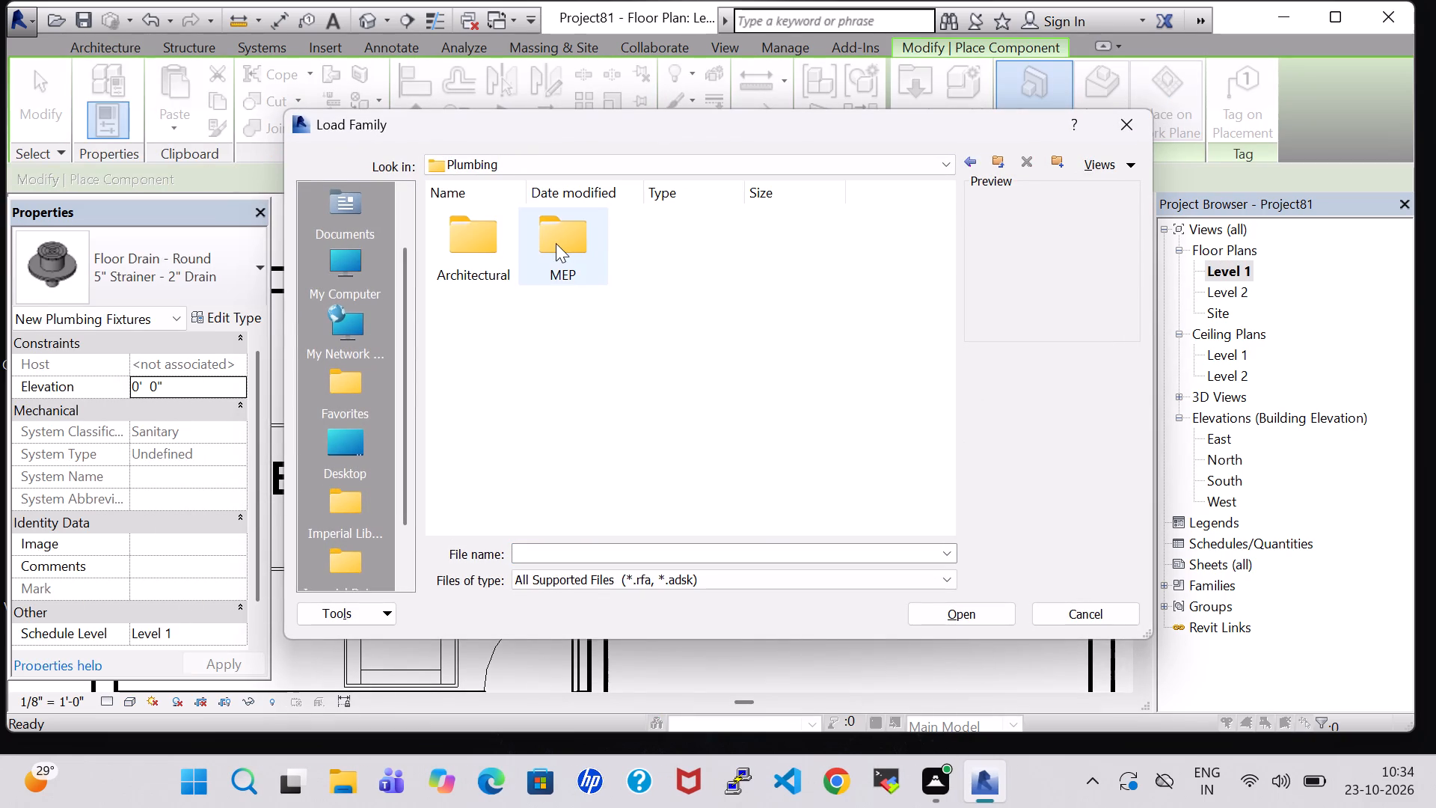
pyautogui.doubleClick(511, 251)
pyautogui.doubleClick(574, 240)
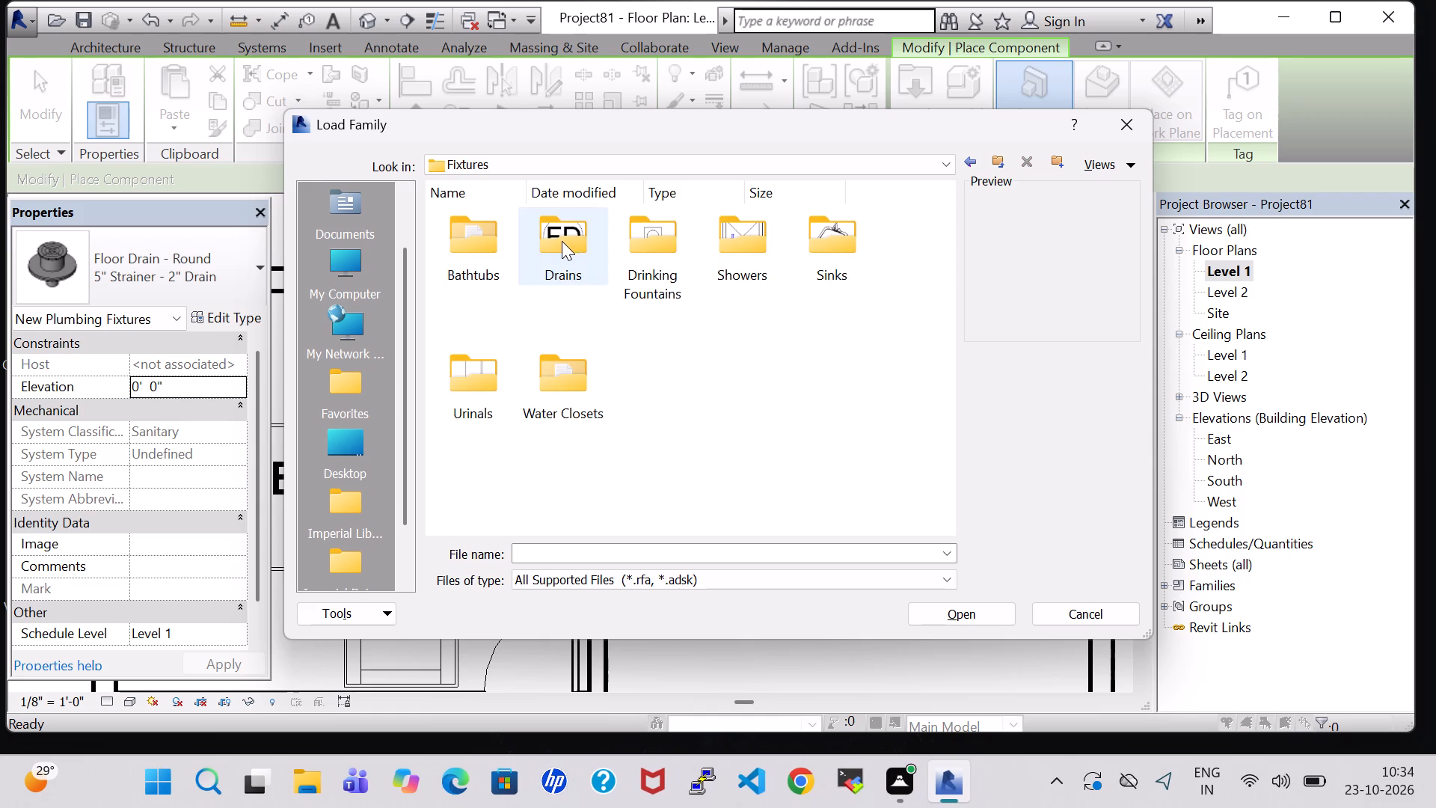
pyautogui.doubleClick(847, 240)
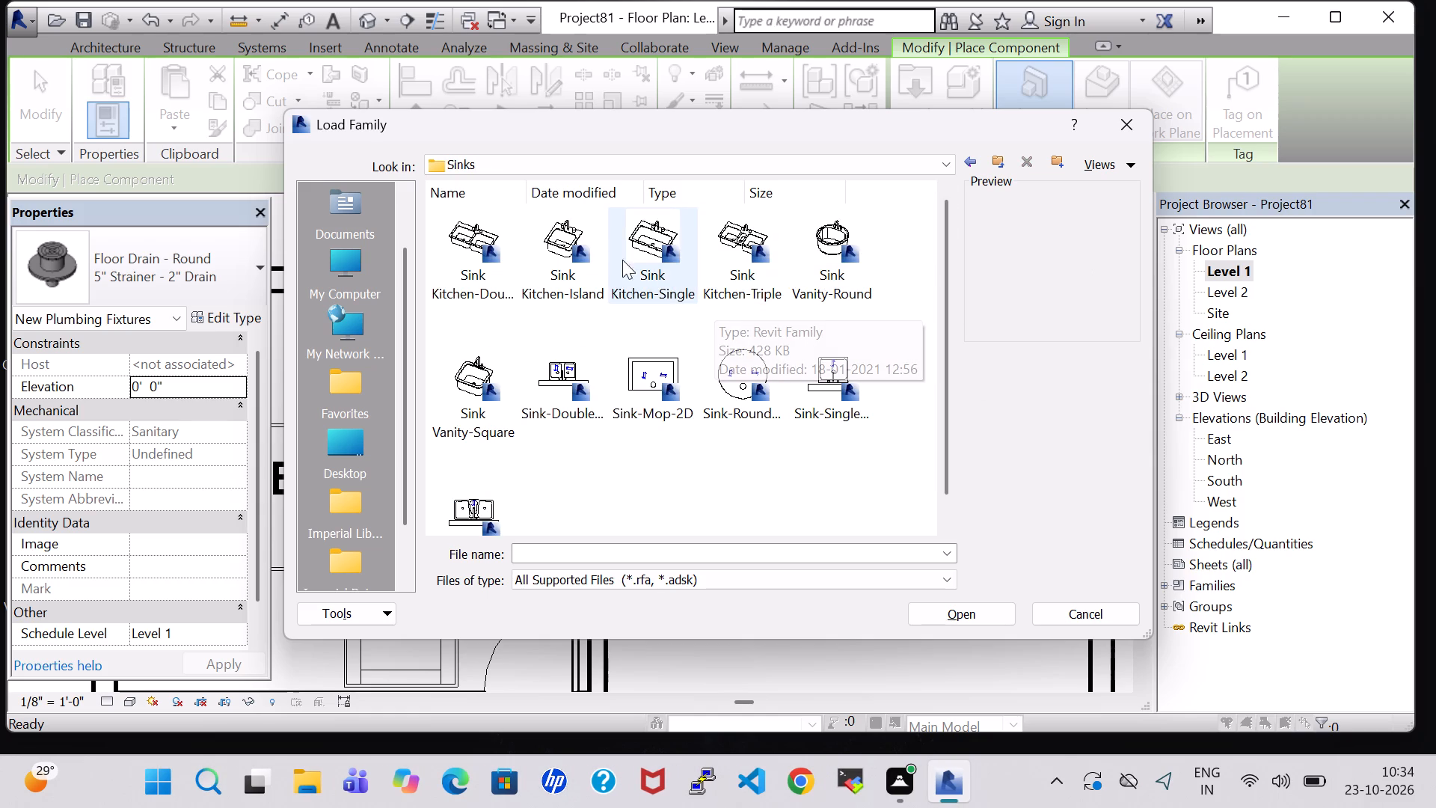
pyautogui.click(486, 349)
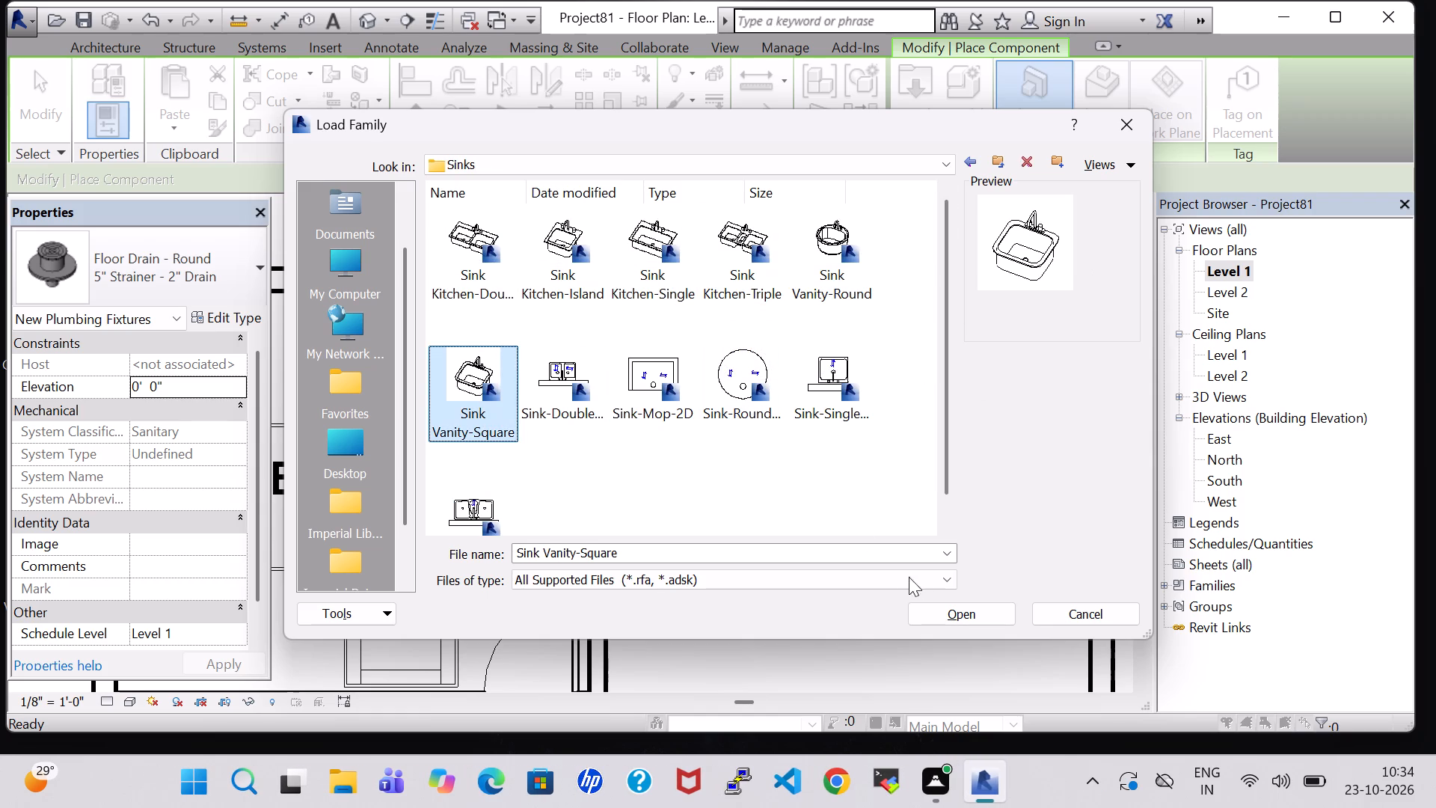
pyautogui.click(935, 607)
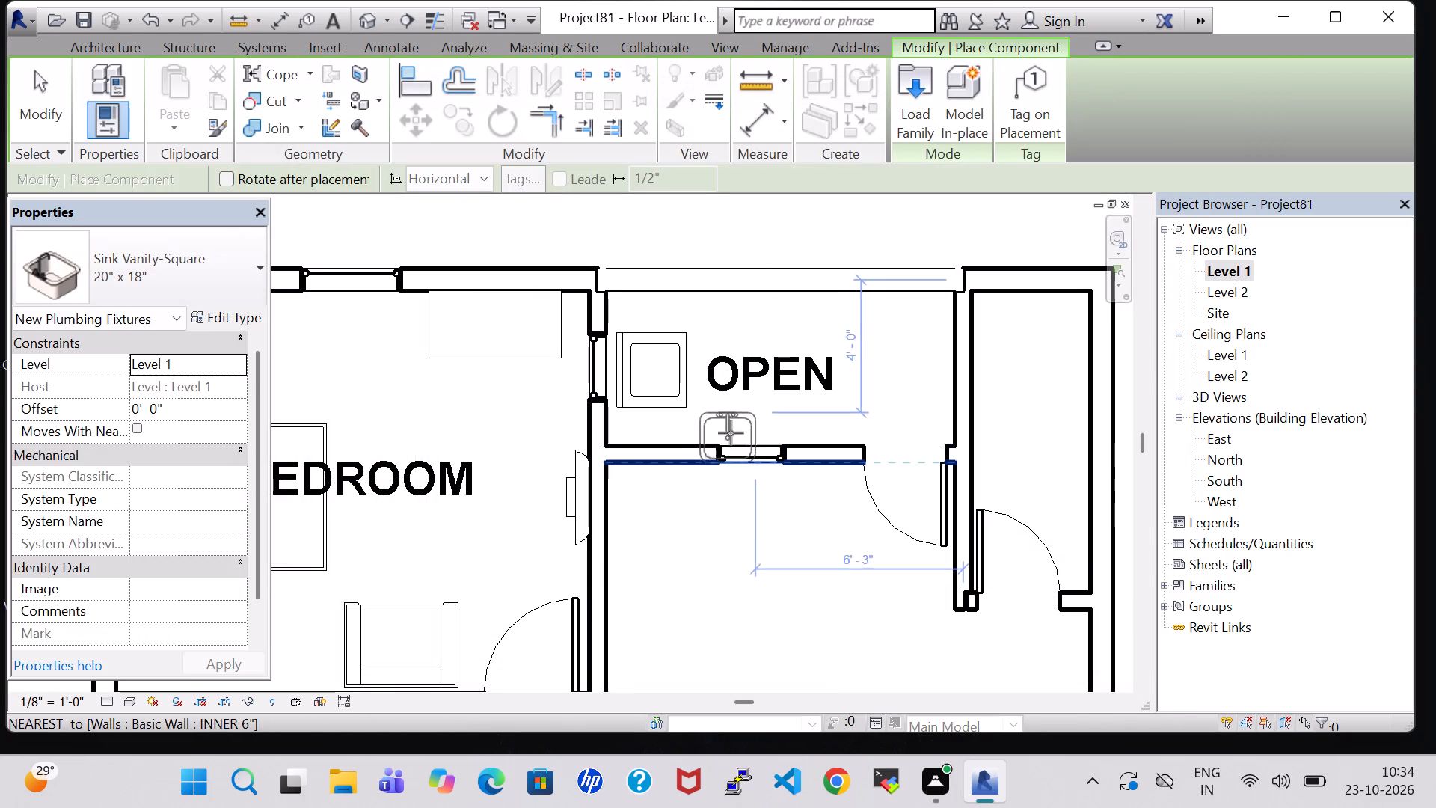
# Place the 20" x 18" square vanity sink in the OPEN space, rotated with its back to the wall between the window and door.
pyautogui.press('space')
pyautogui.press('space')
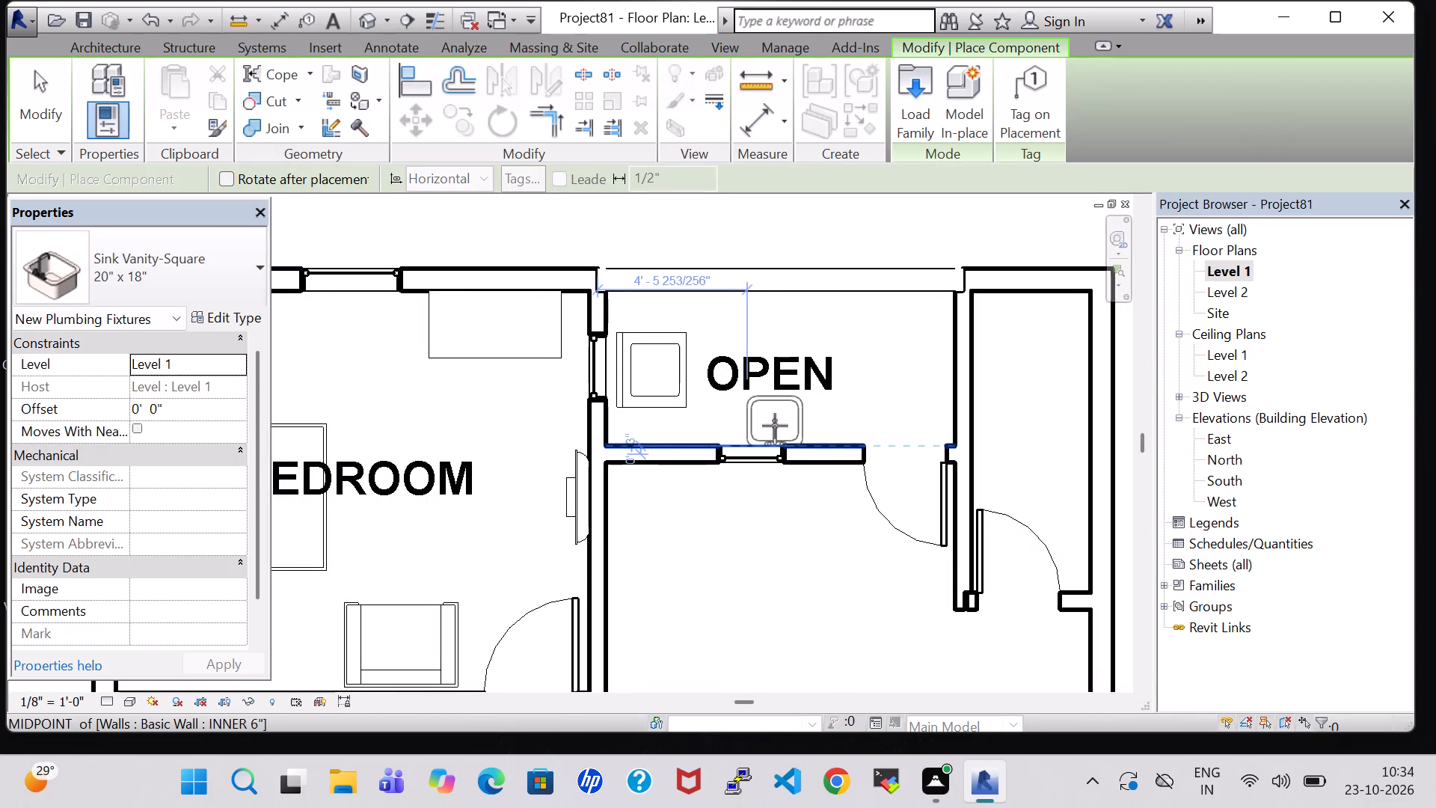
pyautogui.scroll(3, 814, 426)
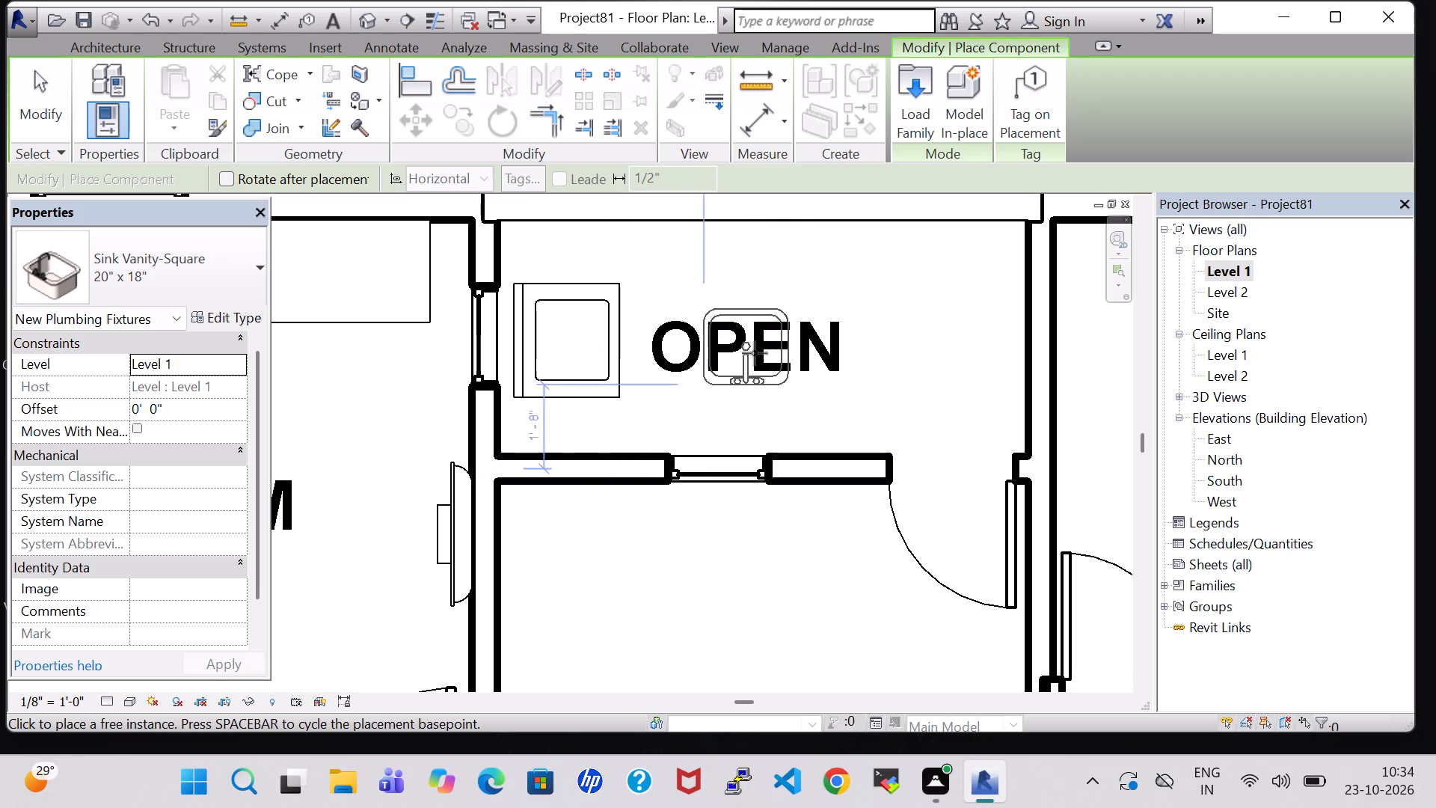
pyautogui.click(820, 414)
pyautogui.press('Escape')
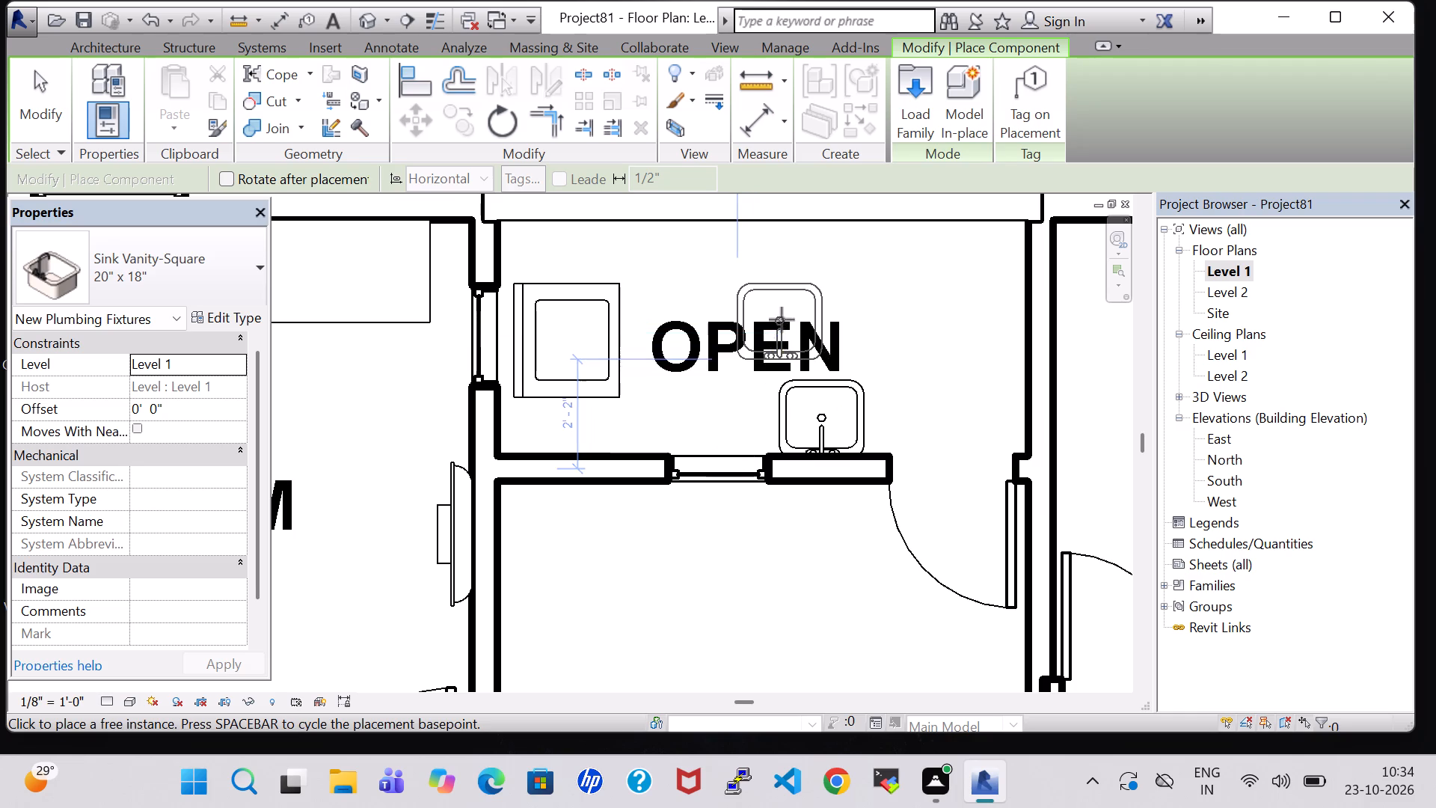
pyautogui.press('Escape')
# Check the new sink against its wall in the 3D view.
pyautogui.click(362, 27)
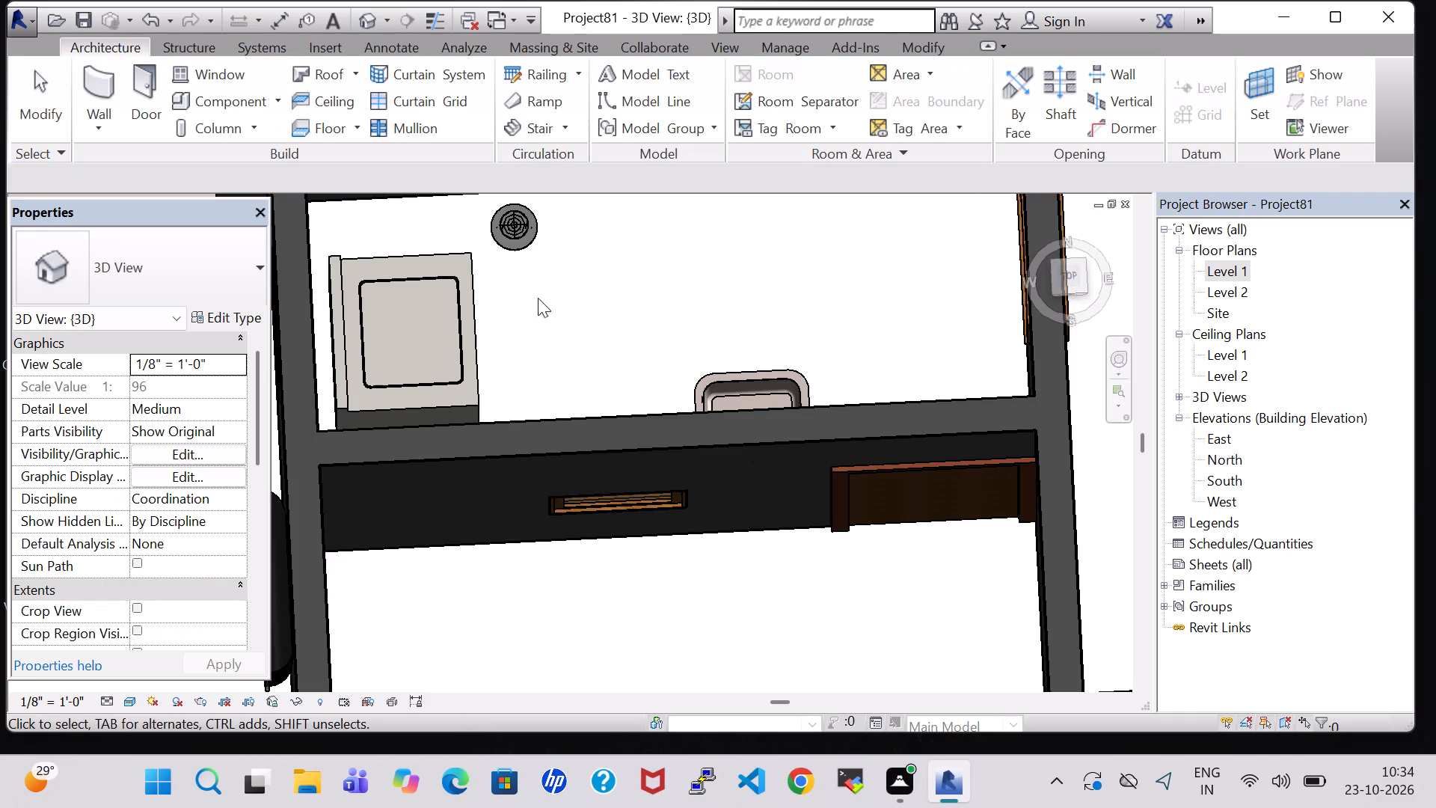
pyautogui.keyDown('shift'); pyautogui.moveTo(618, 313); pyautogui.dragTo(619, 291, button='middle'); pyautogui.keyUp('shift')
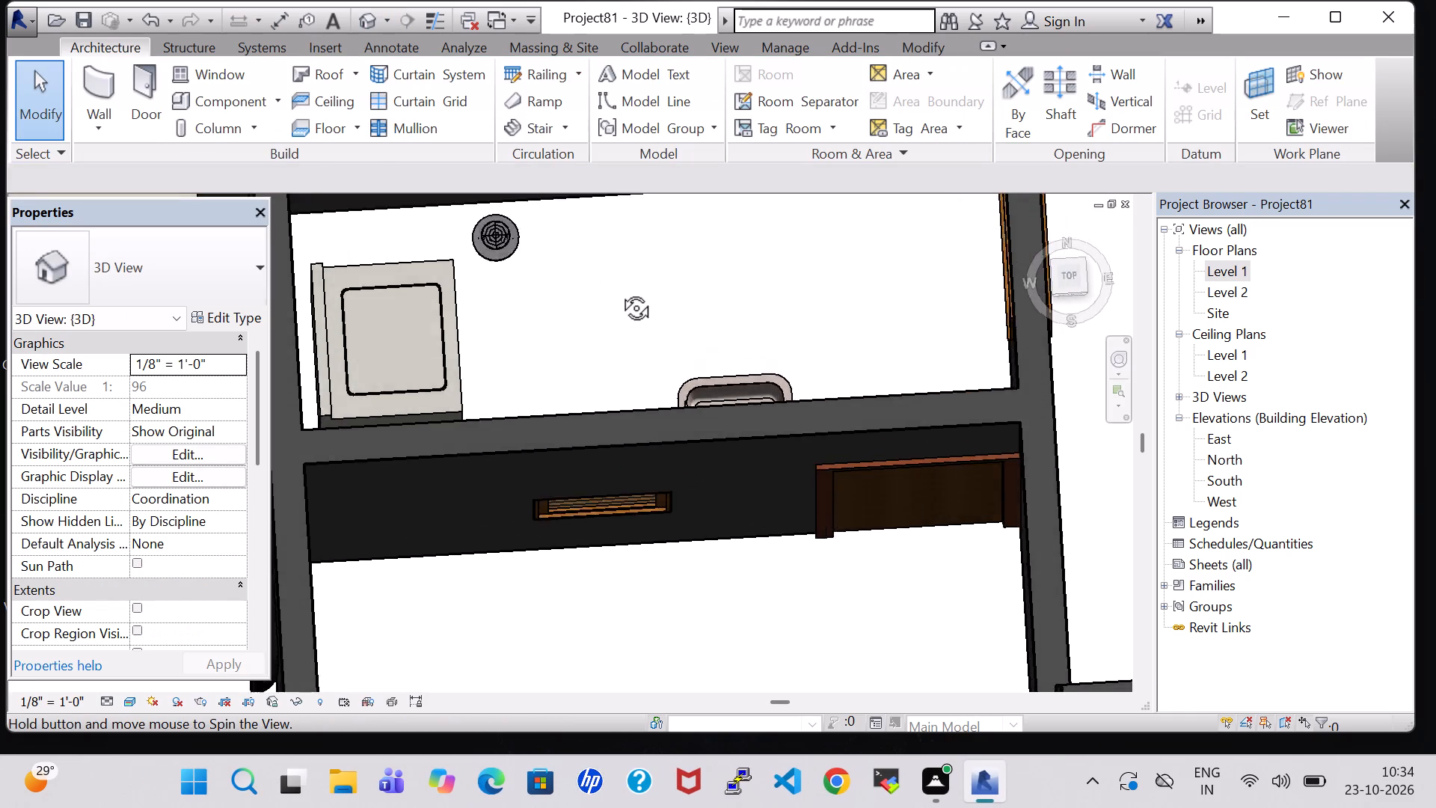
pyautogui.keyDown('shift'); pyautogui.moveTo(619, 291); pyautogui.dragTo(621, 276, button='middle'); pyautogui.keyUp('shift')
pyautogui.keyDown('shift'); pyautogui.moveTo(634, 370); pyautogui.dragTo(643, 440, button='middle'); pyautogui.keyUp('shift')
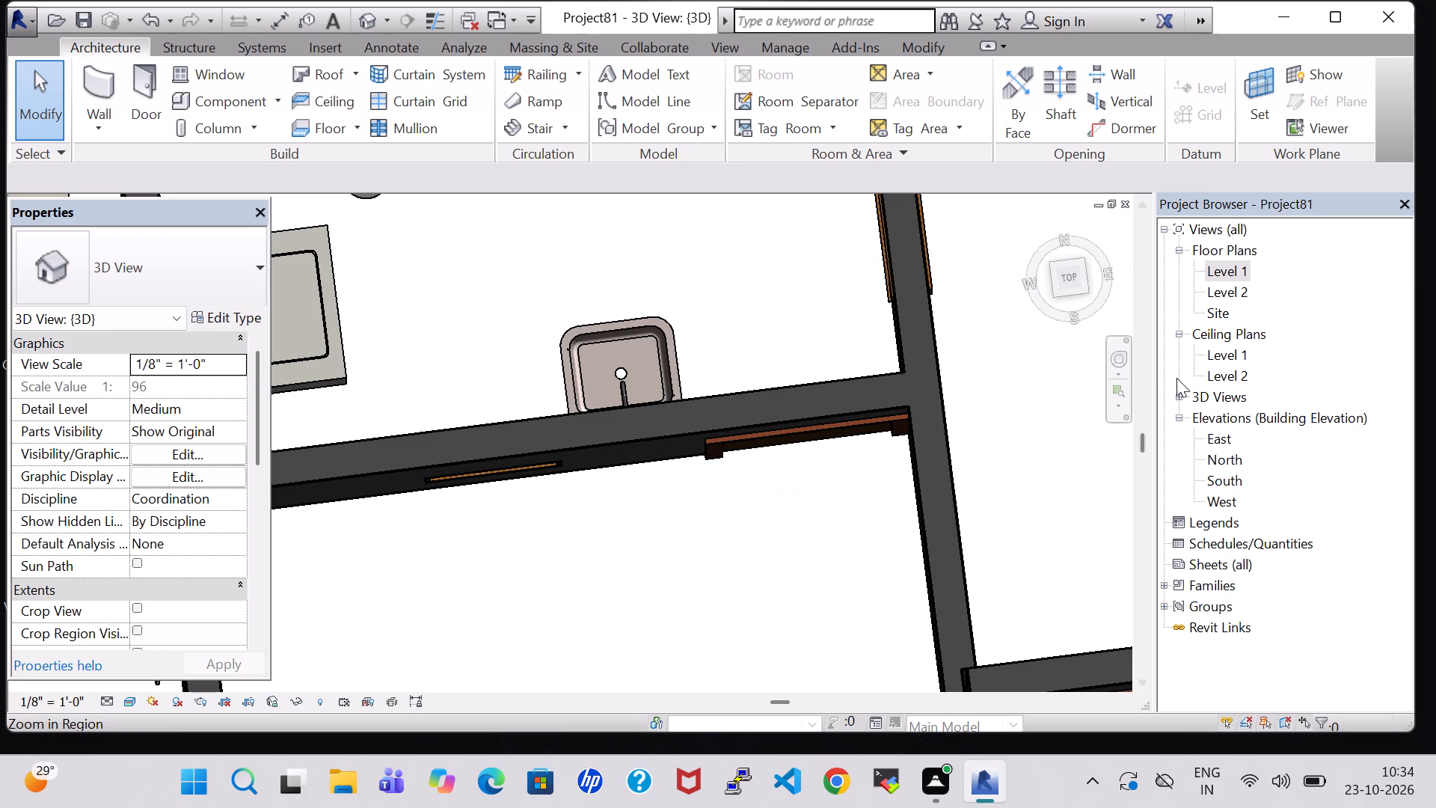
# In the Level 1 plan, shift the 24" x 24" window beside the sink about 4" along its wall toward the bedroom.
pyautogui.doubleClick(1221, 277)
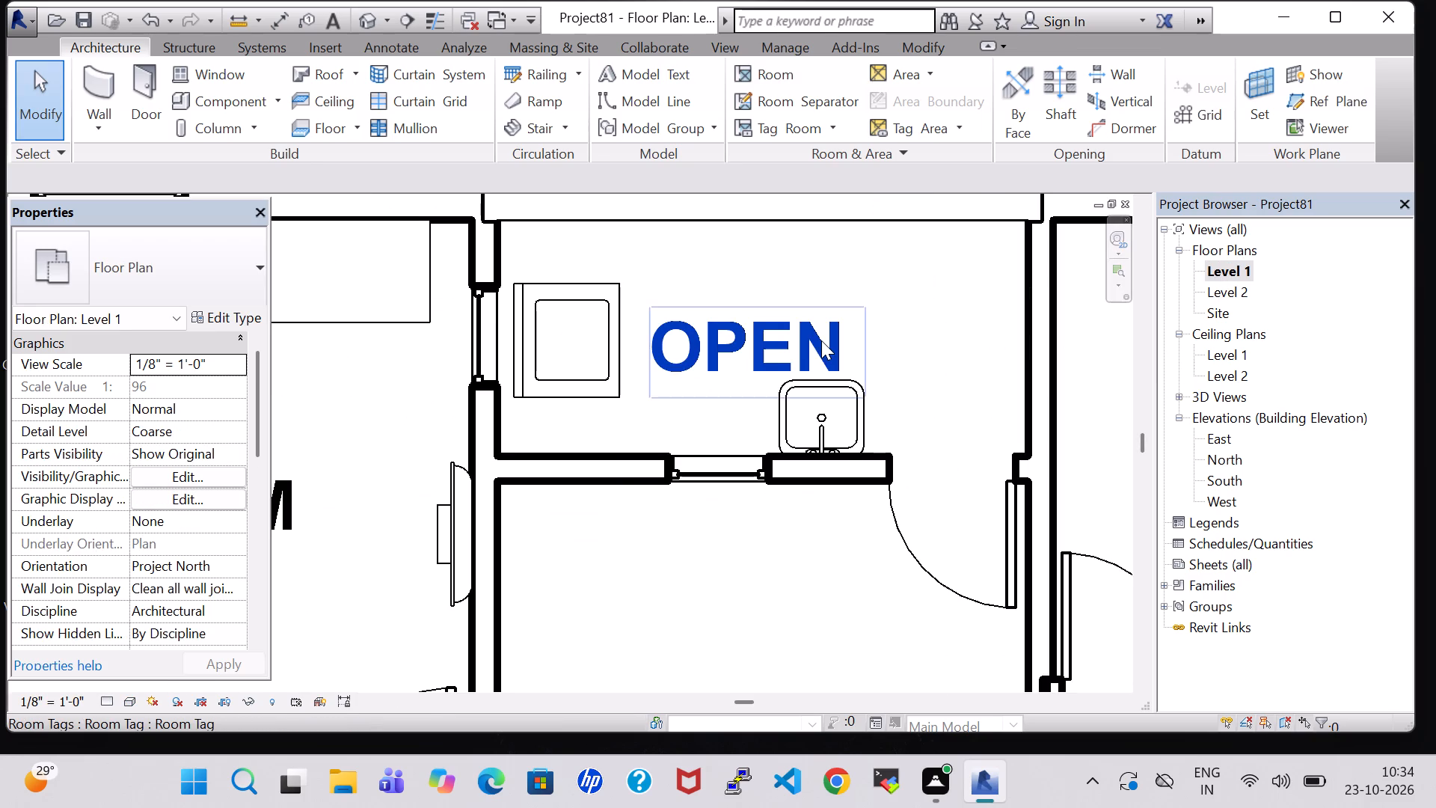
pyautogui.scroll(-2, 821, 340)
pyautogui.click(761, 435)
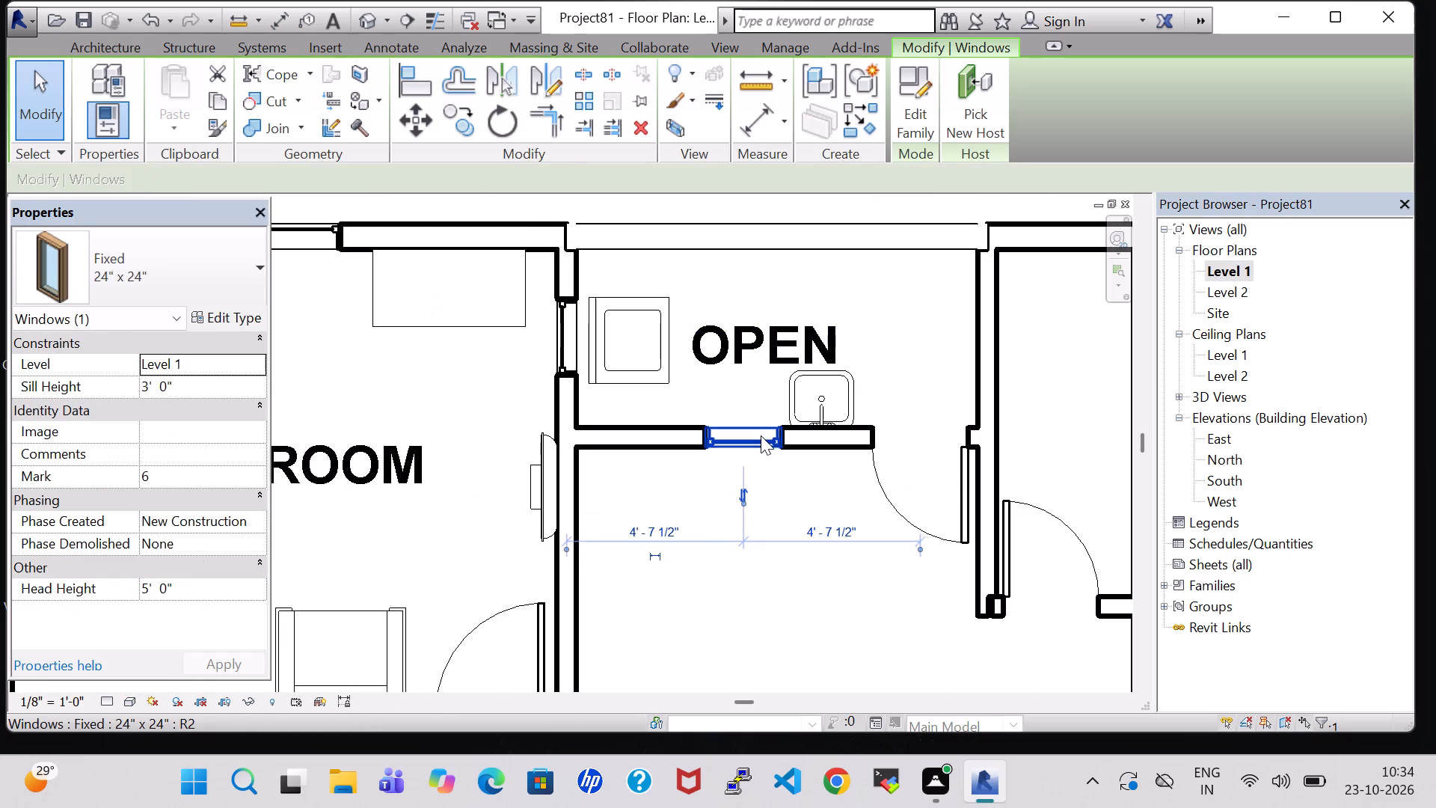
pyautogui.press('Right')
pyautogui.press('Right')
pyautogui.press('Right')
pyautogui.press('Right')
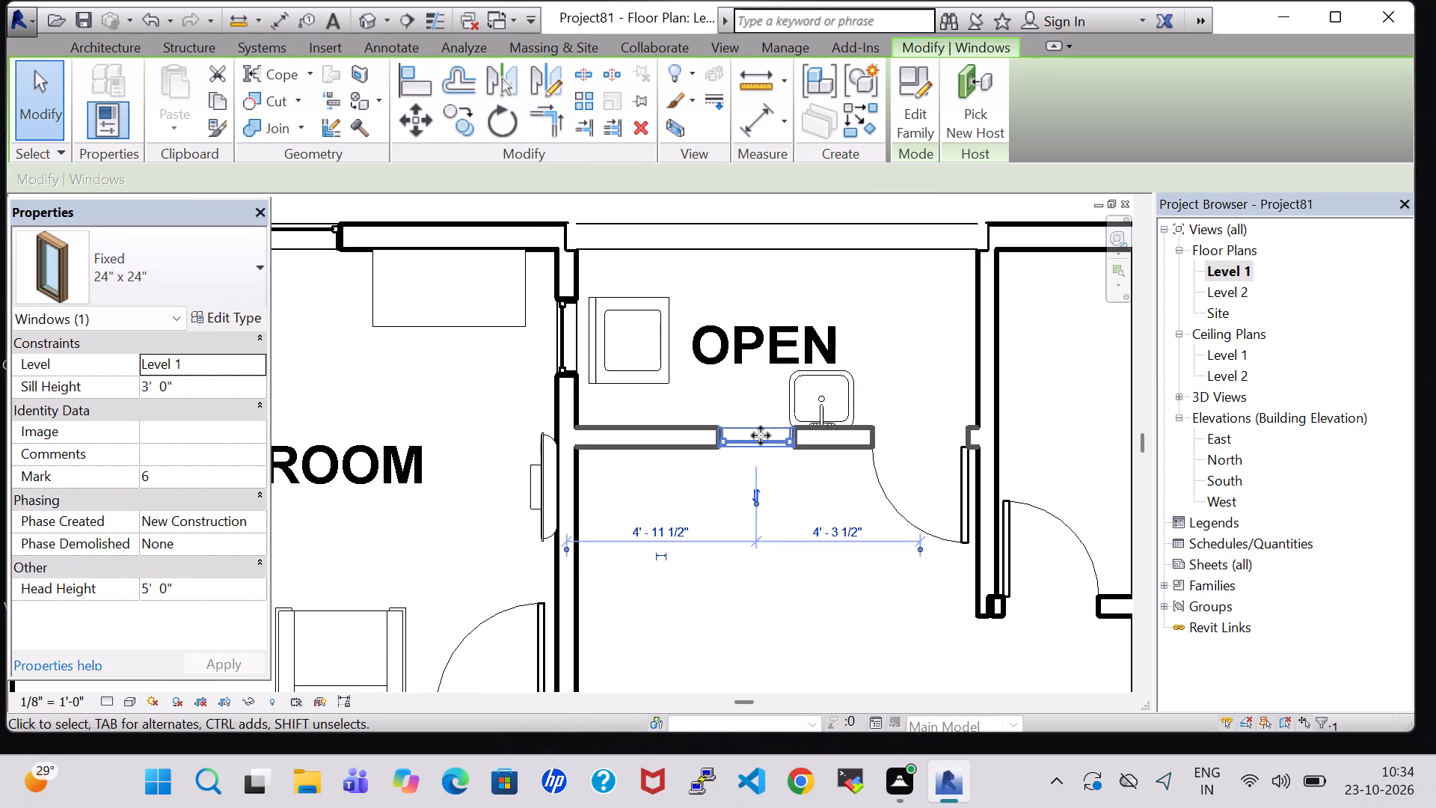
pyautogui.press('Right')
pyautogui.press('Right')
pyautogui.press('Right')
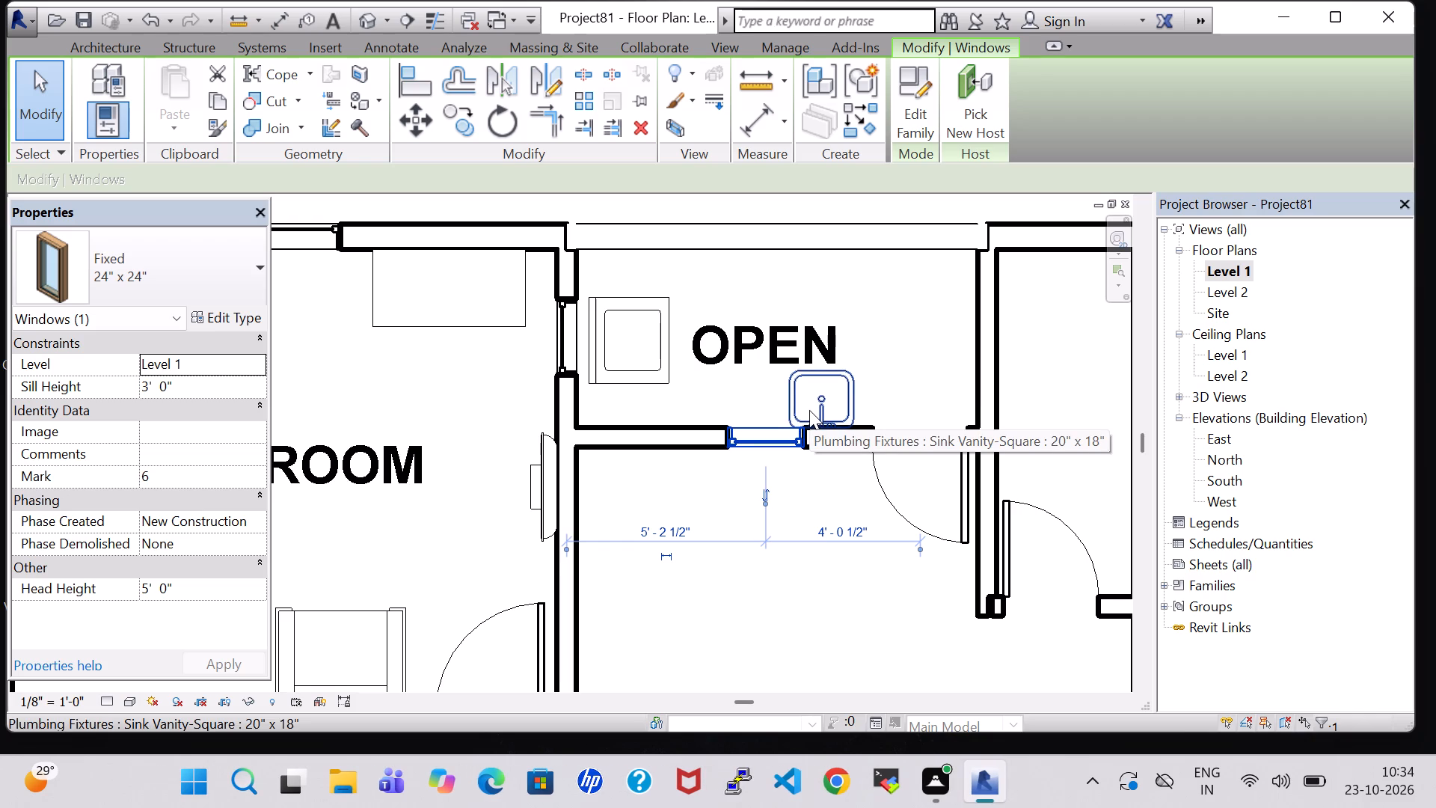
pyautogui.press('Left')
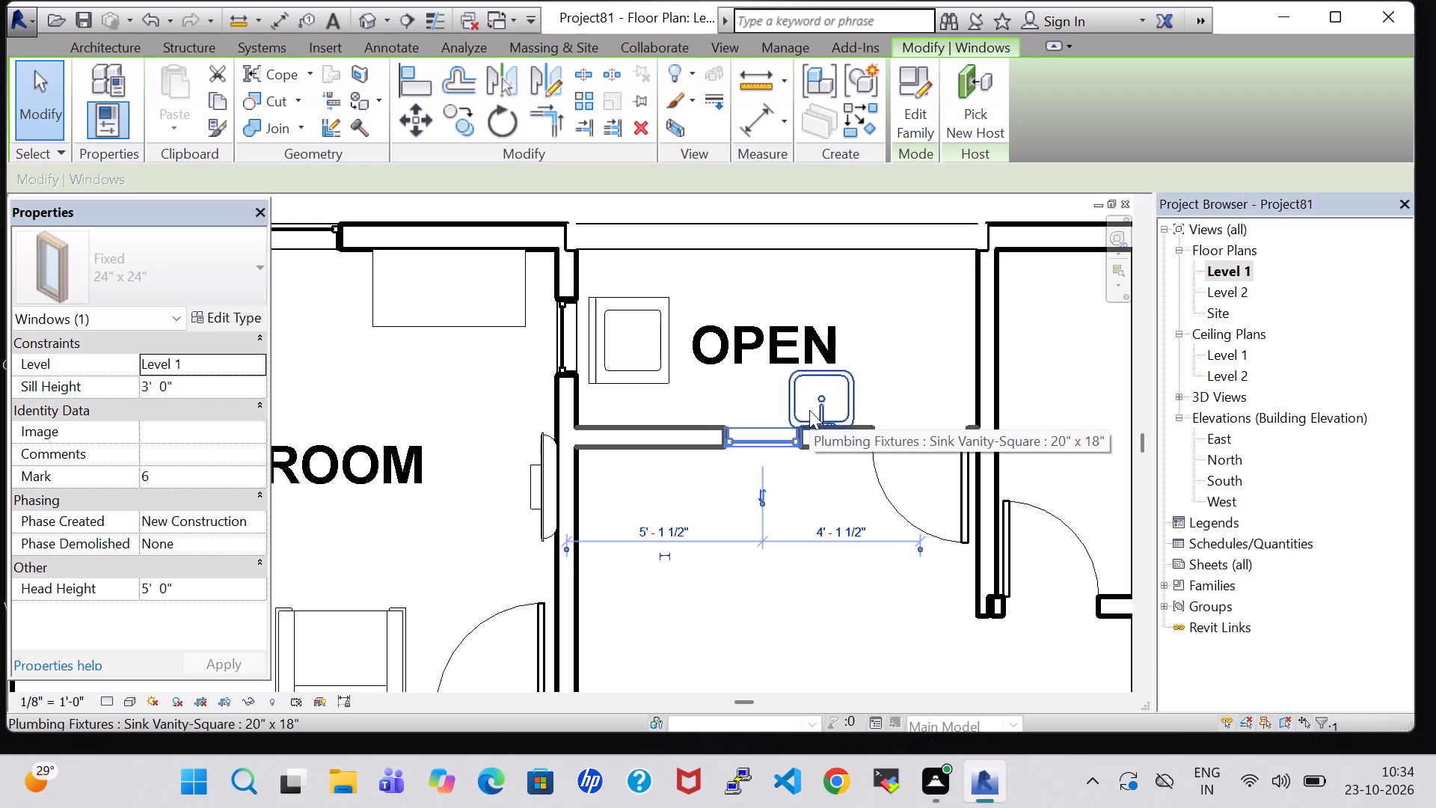
pyautogui.press('Left')
pyautogui.press('Left')
pyautogui.press('Left')
pyautogui.press('Left')
pyautogui.press('Left')
pyautogui.press('Left')
pyautogui.press('Left')
pyautogui.press('Left')
pyautogui.press('Left')
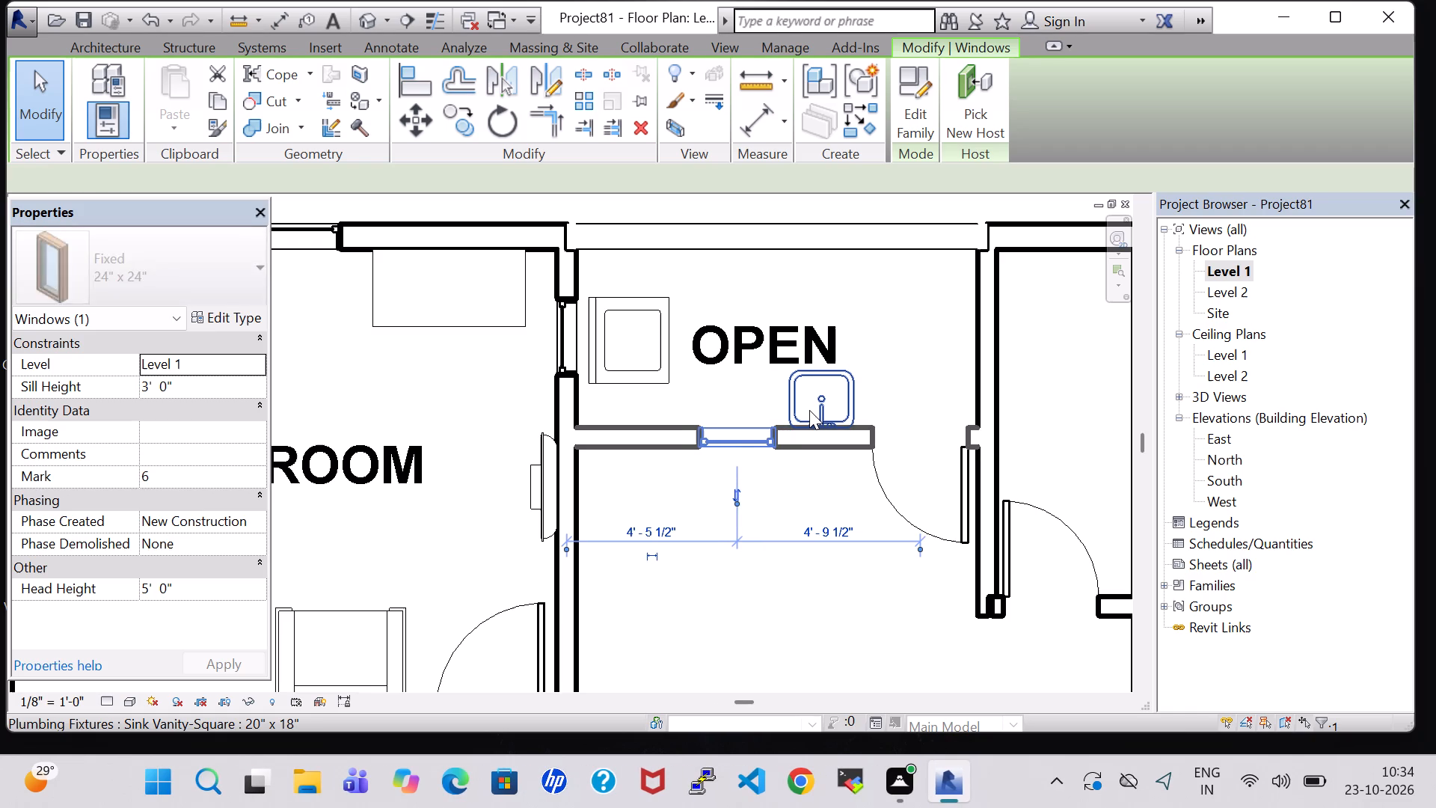
pyautogui.press('Left')
pyautogui.click(893, 340)
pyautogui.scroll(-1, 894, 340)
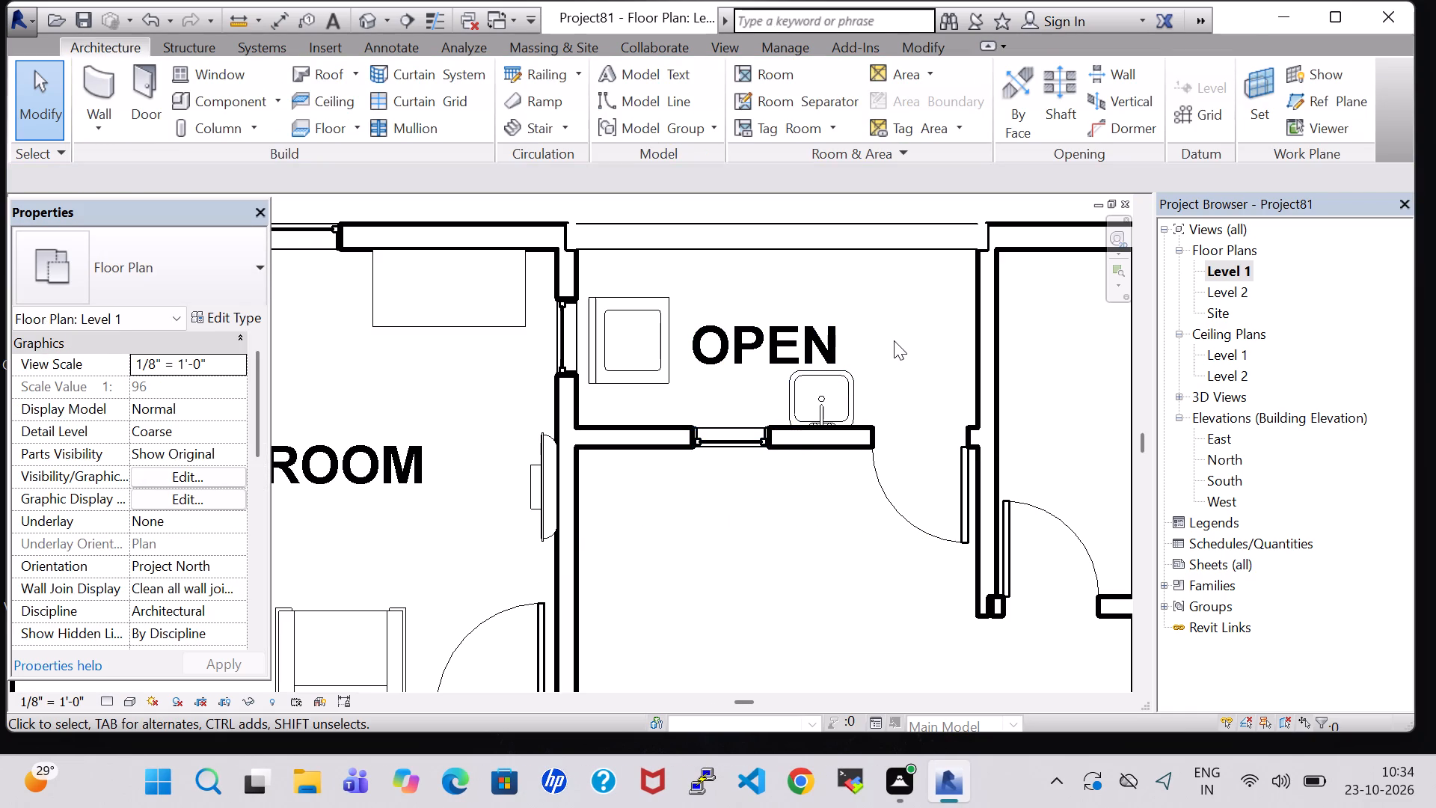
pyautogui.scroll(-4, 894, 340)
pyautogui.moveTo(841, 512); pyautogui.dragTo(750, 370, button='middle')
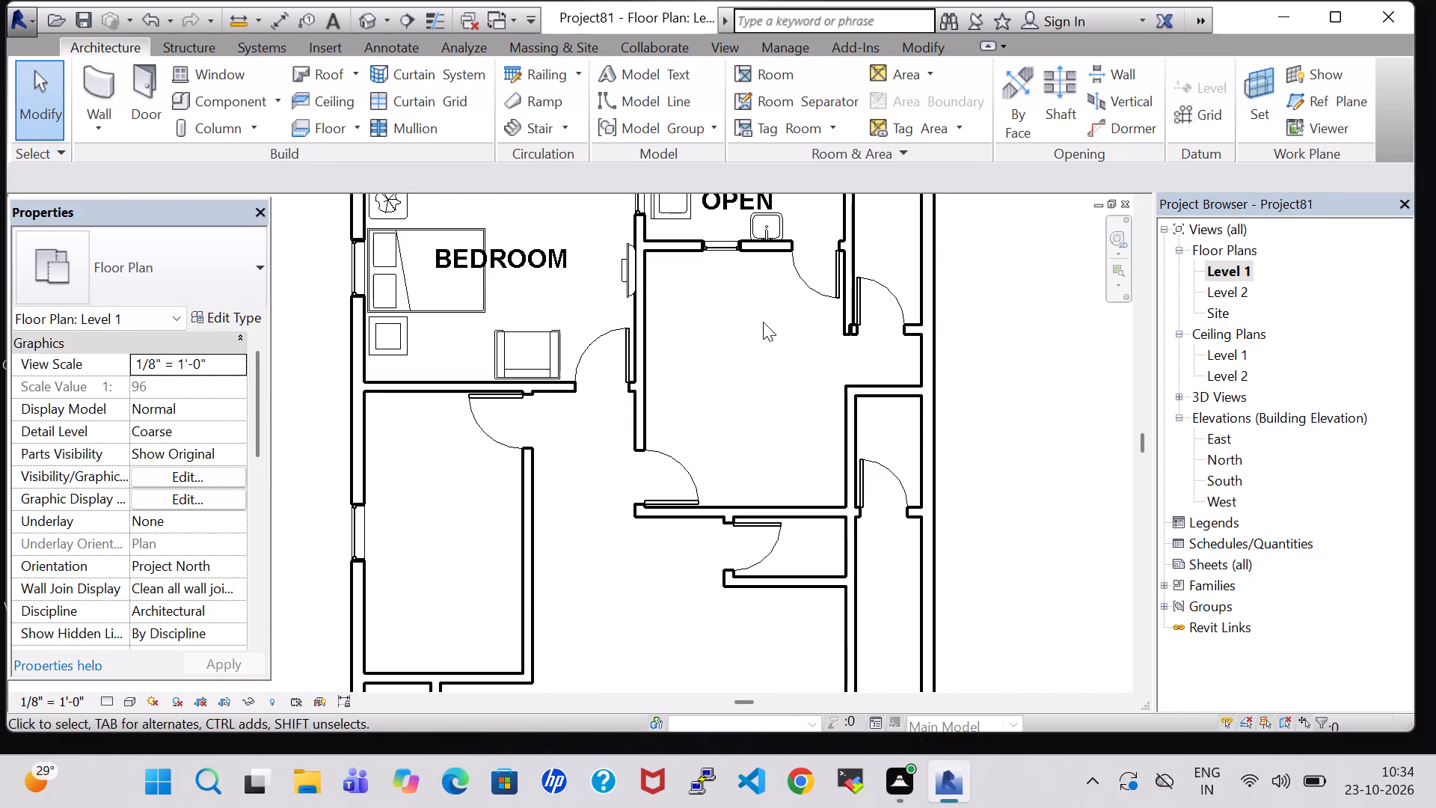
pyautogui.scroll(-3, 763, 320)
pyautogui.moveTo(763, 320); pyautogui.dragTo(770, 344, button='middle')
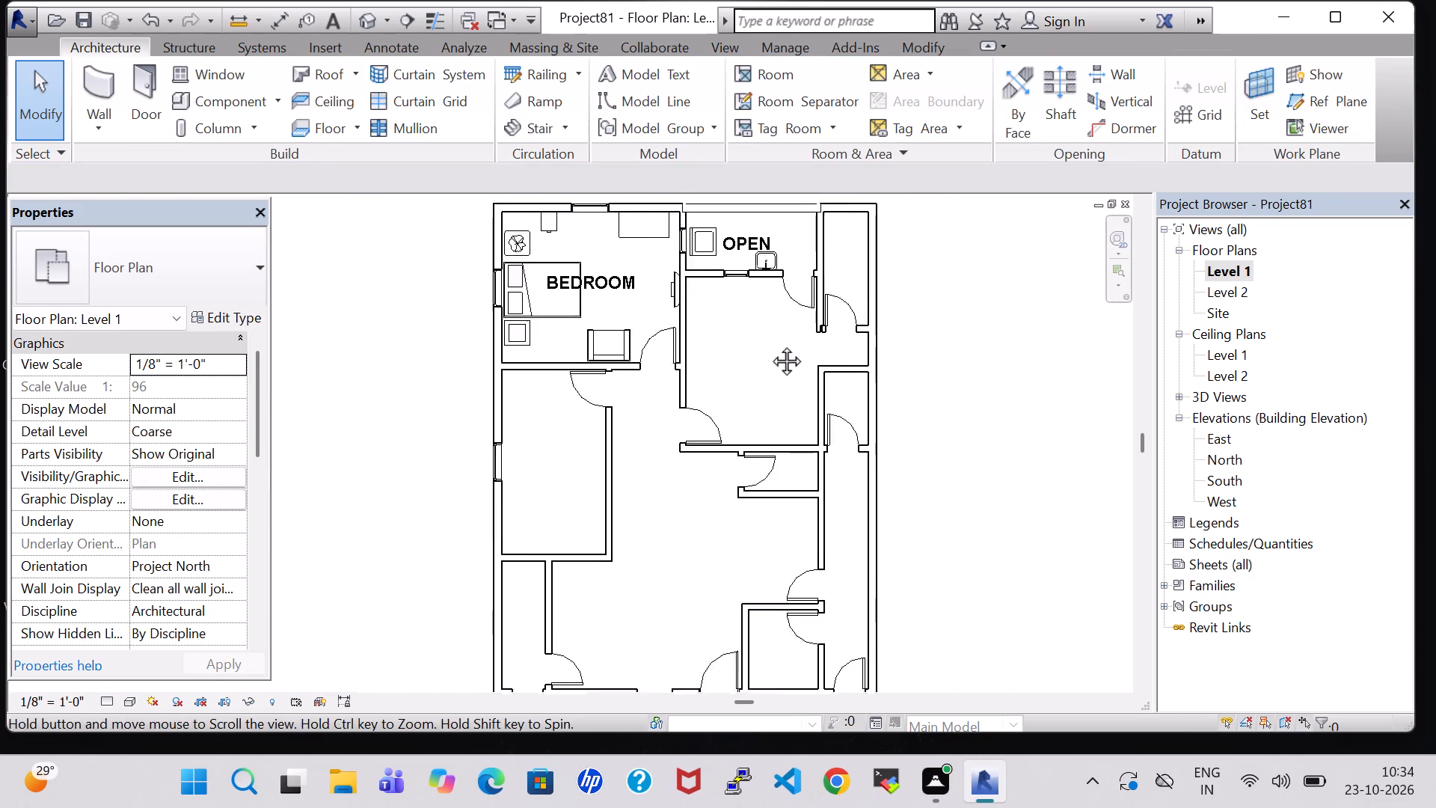
# Load the Mirror-Ellipse family from the US Imperial library's Furniture folder.
pyautogui.moveTo(770, 344); pyautogui.dragTo(791, 393, button='middle')
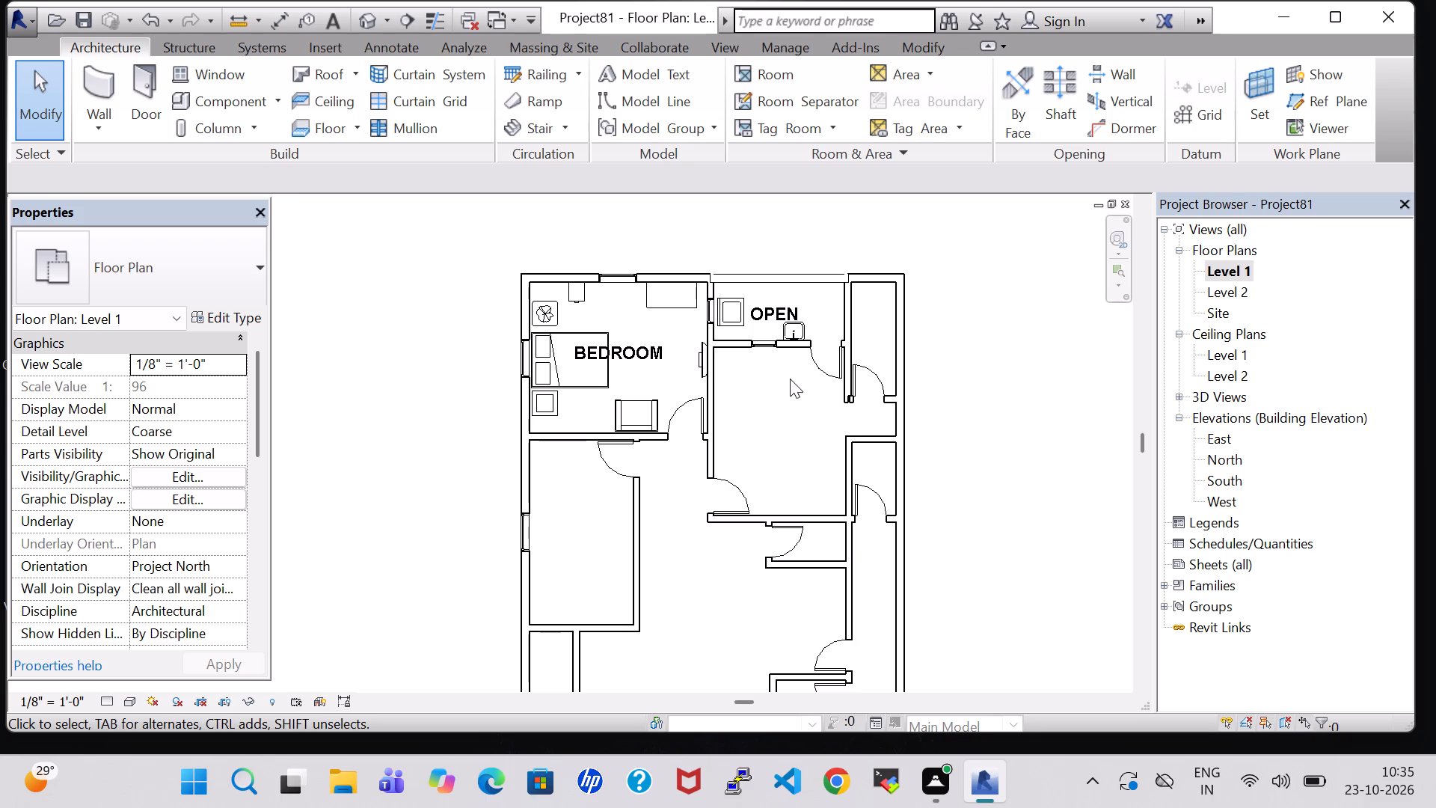
pyautogui.click(221, 99)
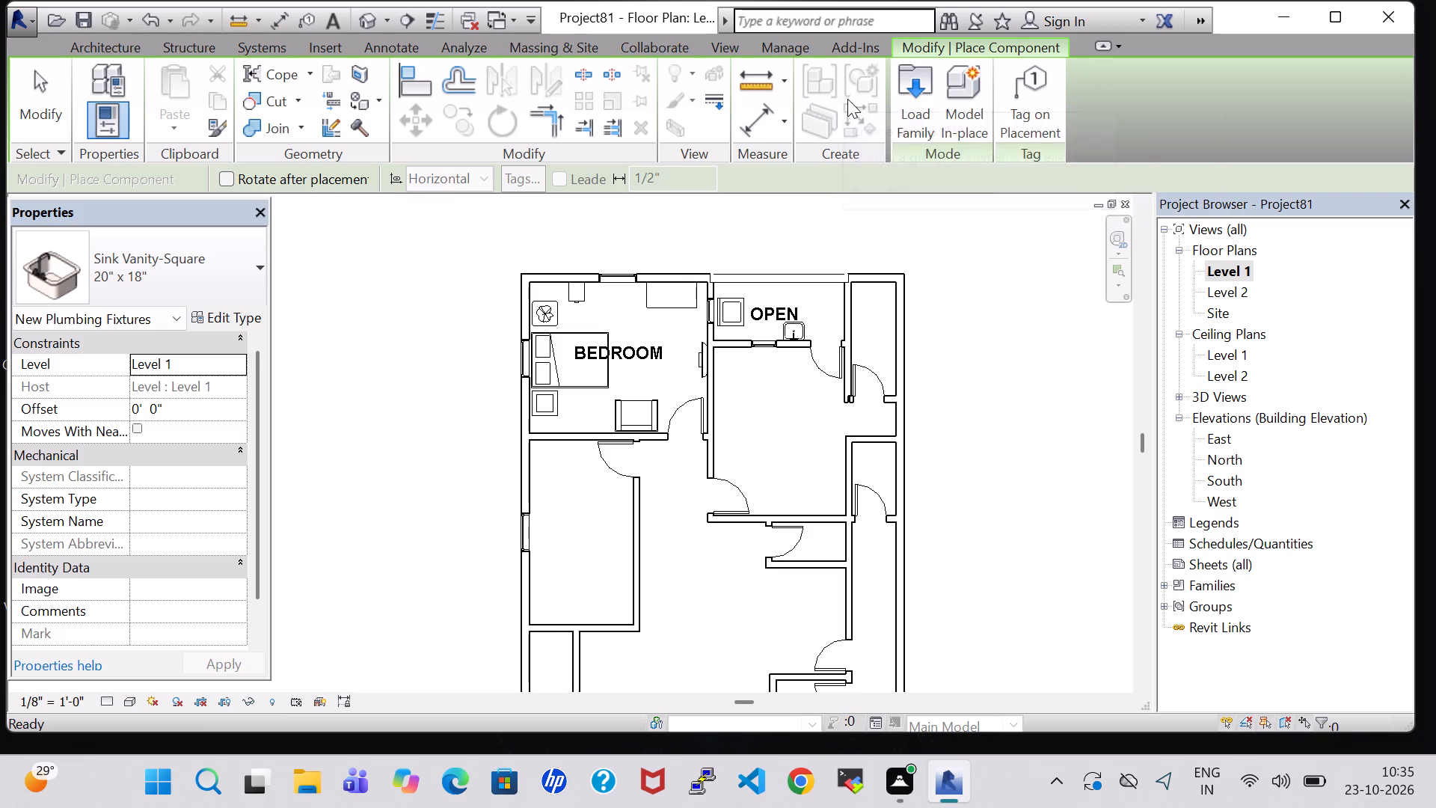
pyautogui.click(909, 101)
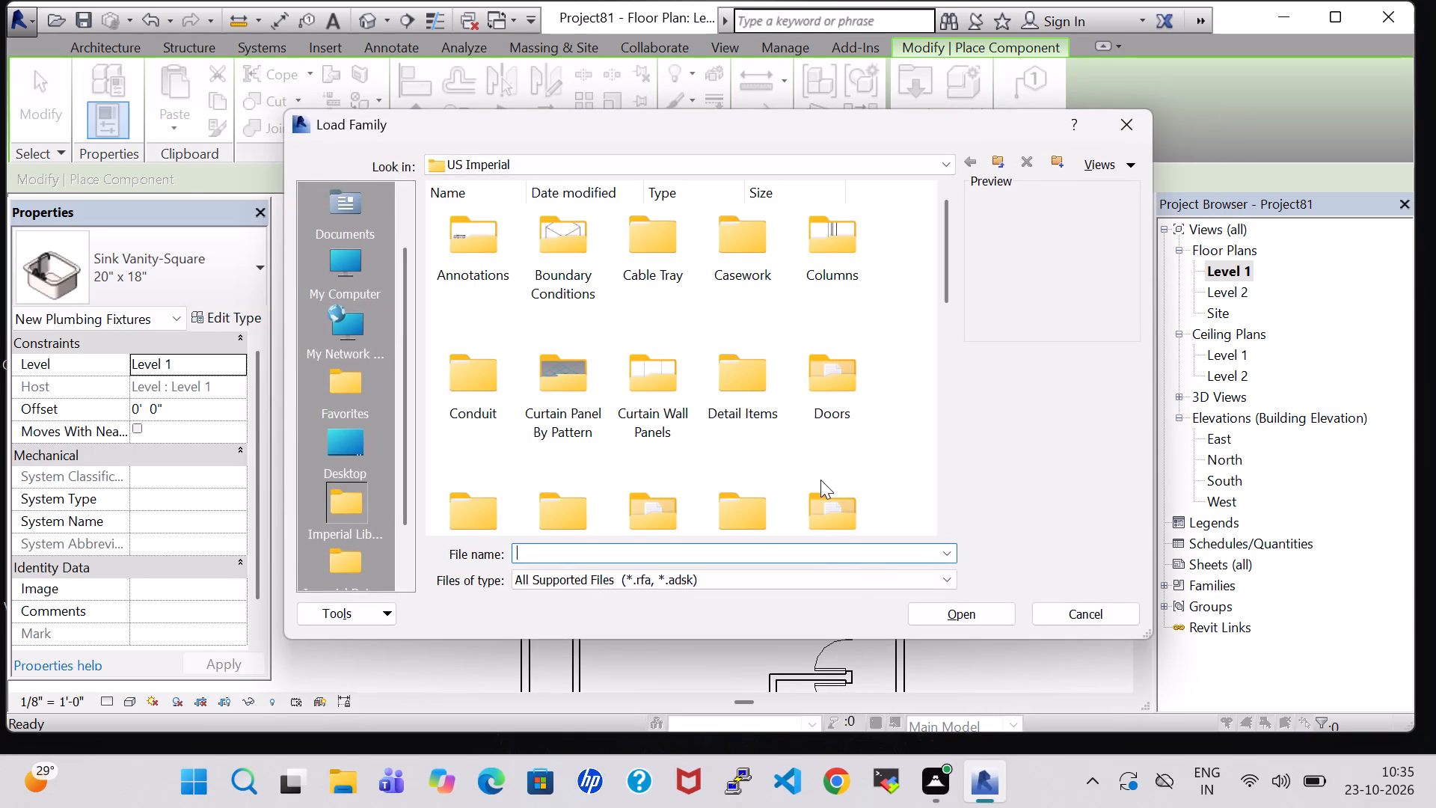
pyautogui.doubleClick(828, 505)
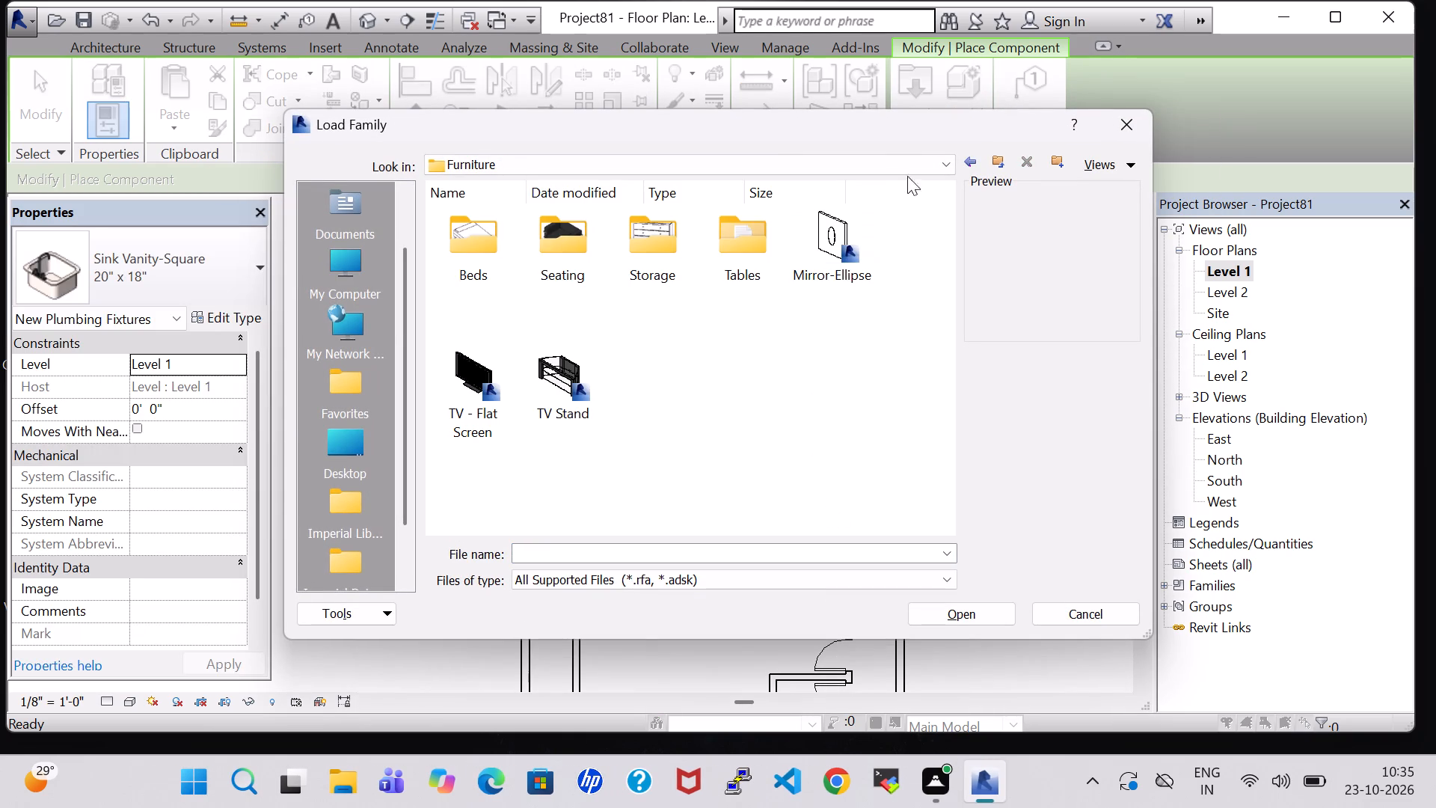
pyautogui.click(842, 228)
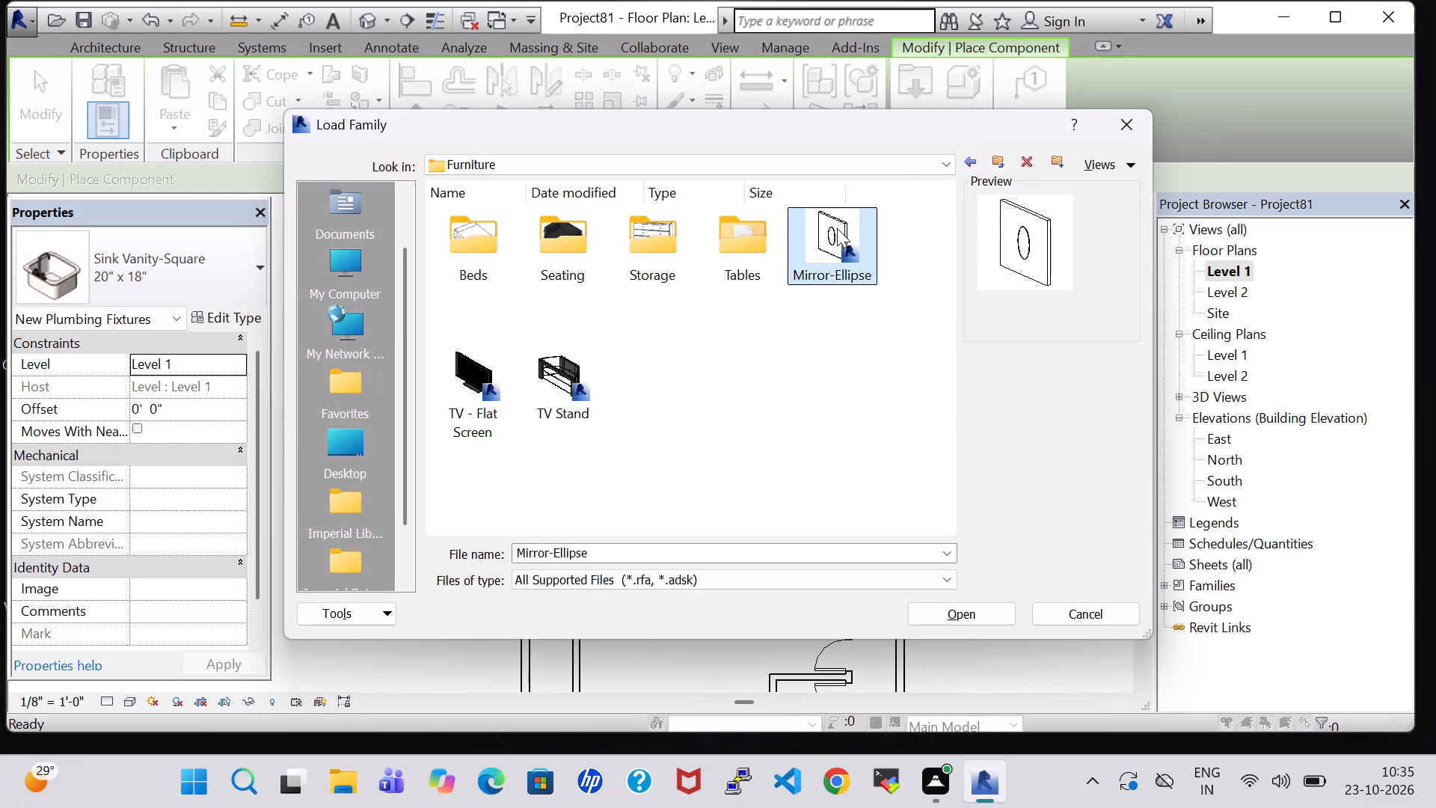
pyautogui.click(994, 600)
pyautogui.click(992, 621)
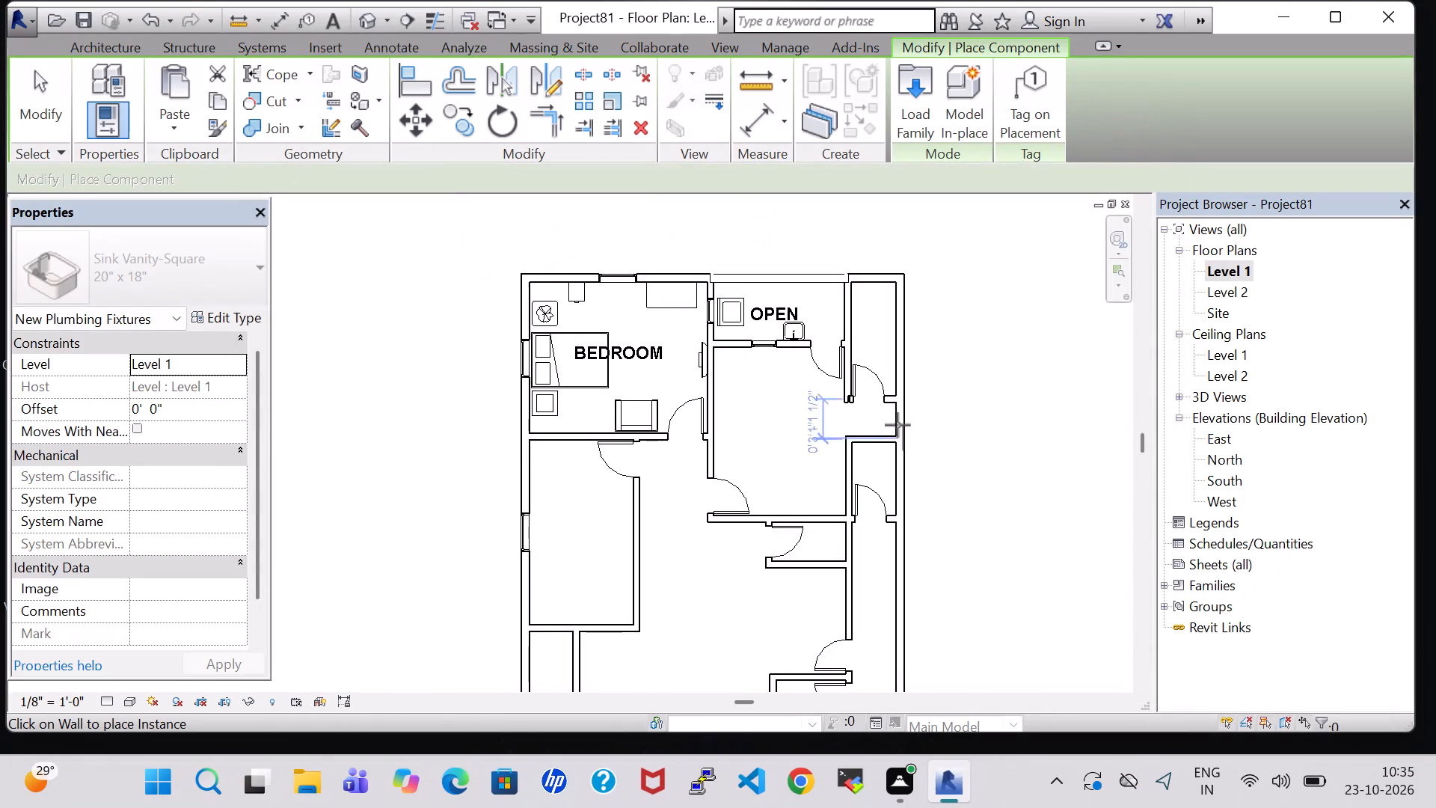
# Place the 24" x 48" elliptical mirror on the outer wall of the recess between the two narrow side rooms, centred about 1' 7" from each side.
pyautogui.scroll(6, 894, 424)
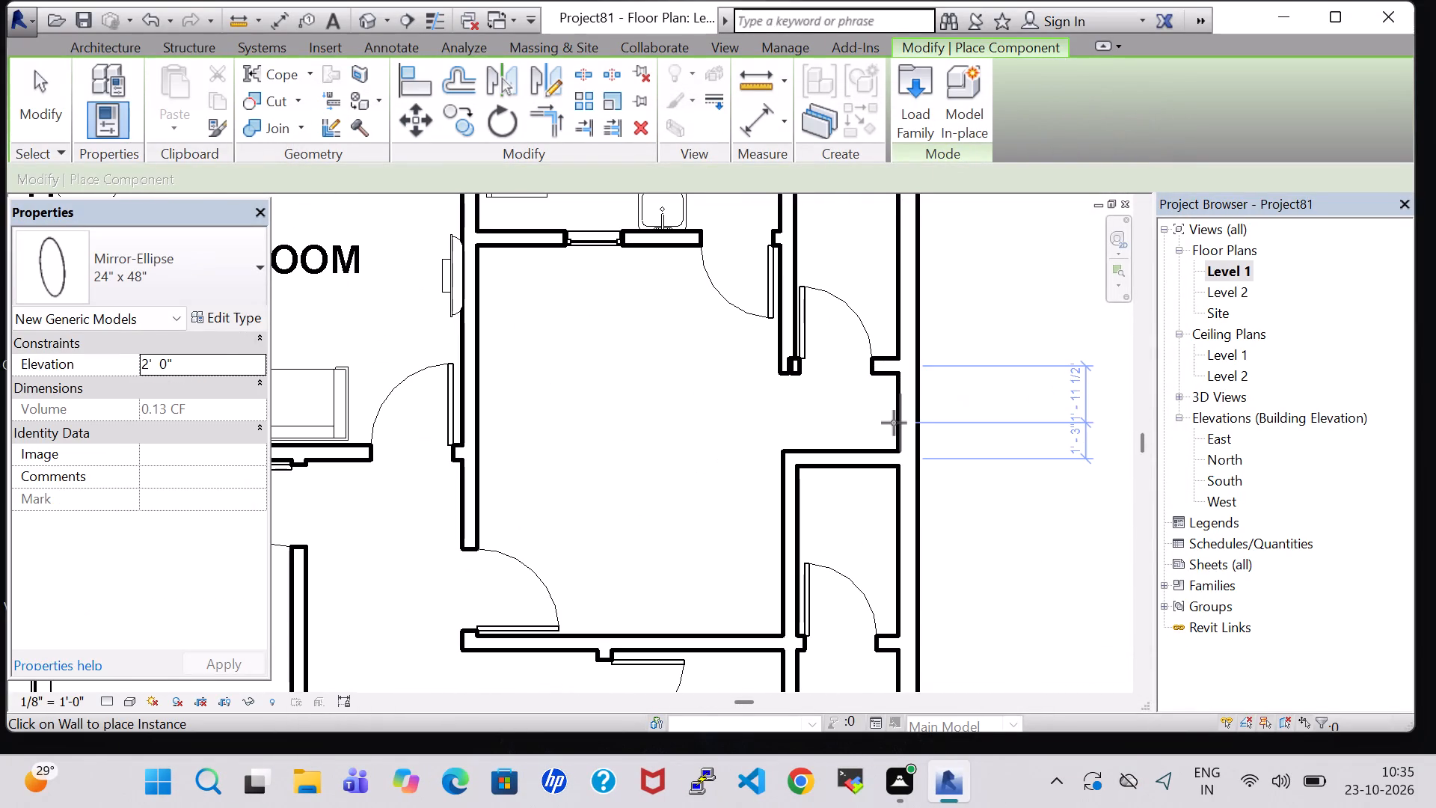
pyautogui.click(894, 417)
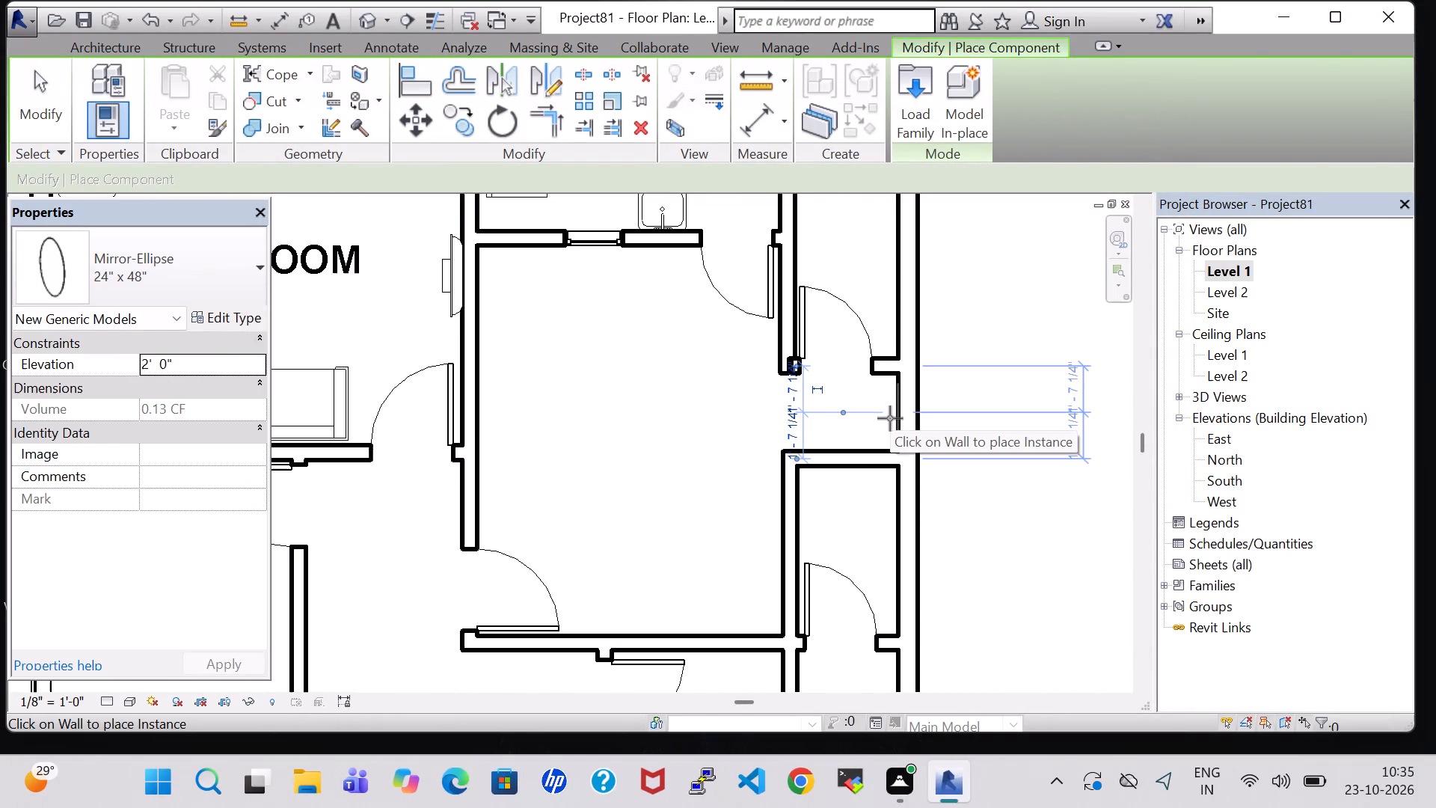
pyautogui.press('Escape')
pyautogui.press('Escape')
# In the 3D view, set the elliptical mirror's elevation to 3' 0".
pyautogui.click(359, 22)
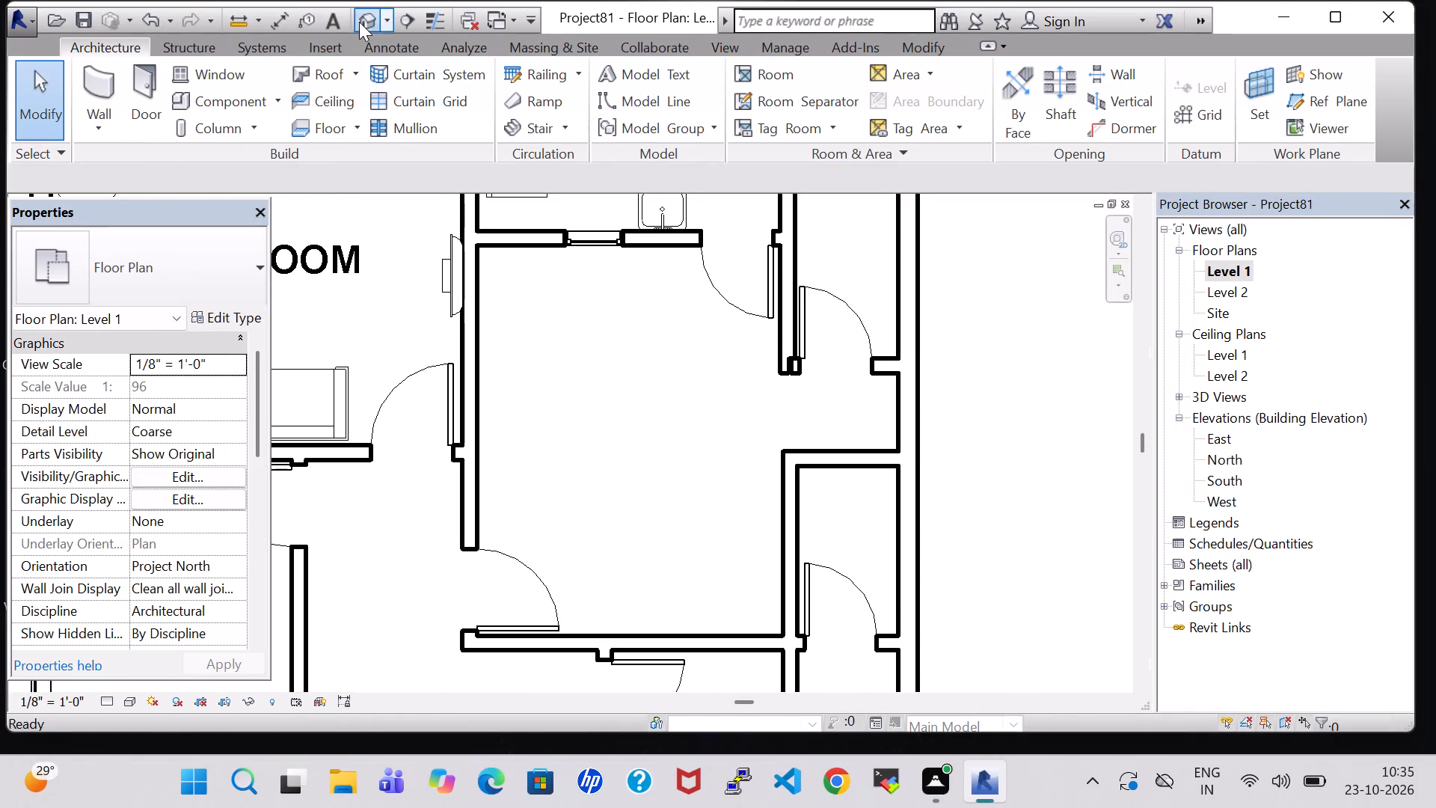
pyautogui.scroll(-3, 800, 519)
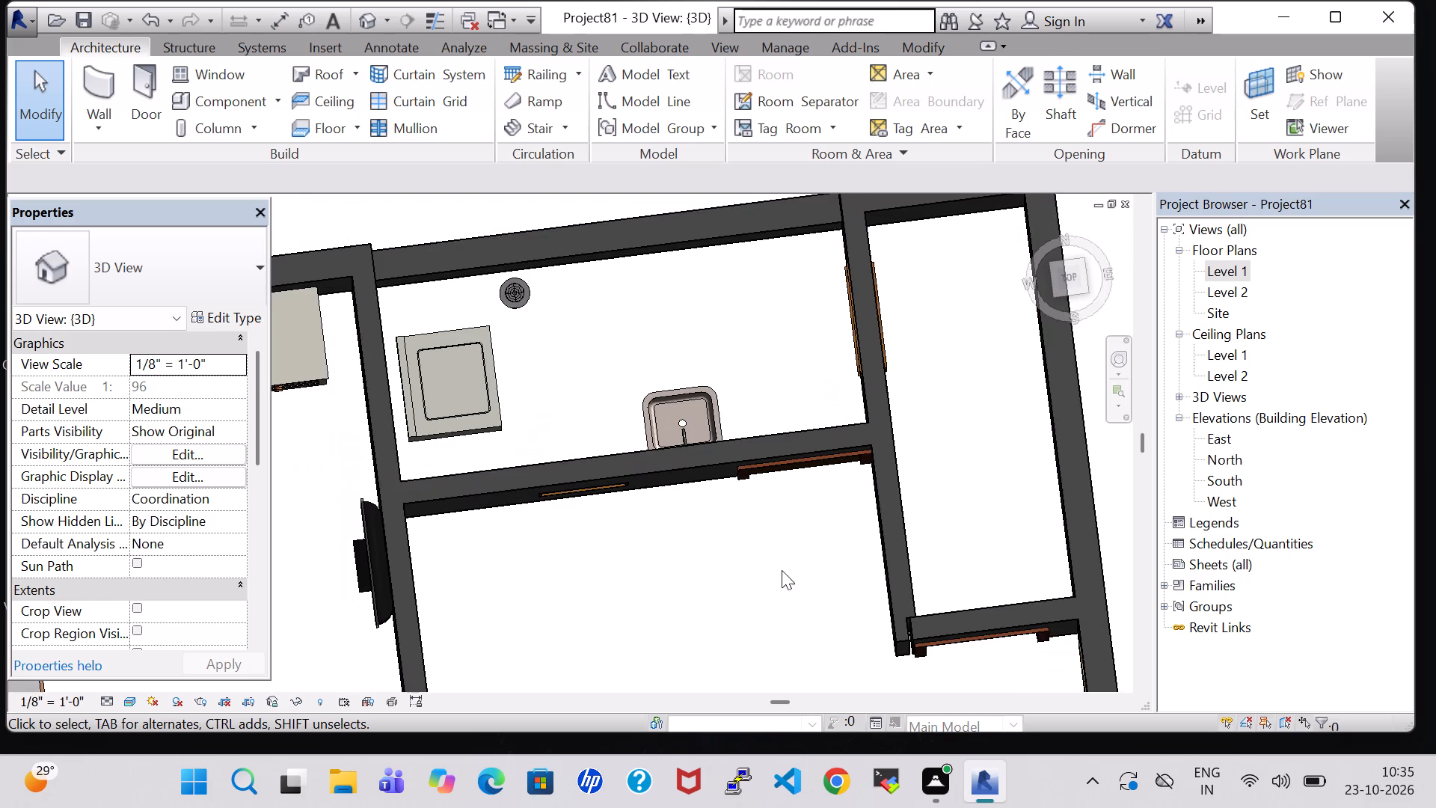
pyautogui.keyDown('shift'); pyautogui.moveTo(777, 573); pyautogui.dragTo(767, 458, button='middle'); pyautogui.keyUp('shift')
pyautogui.moveTo(817, 638); pyautogui.dragTo(668, 474, button='middle')
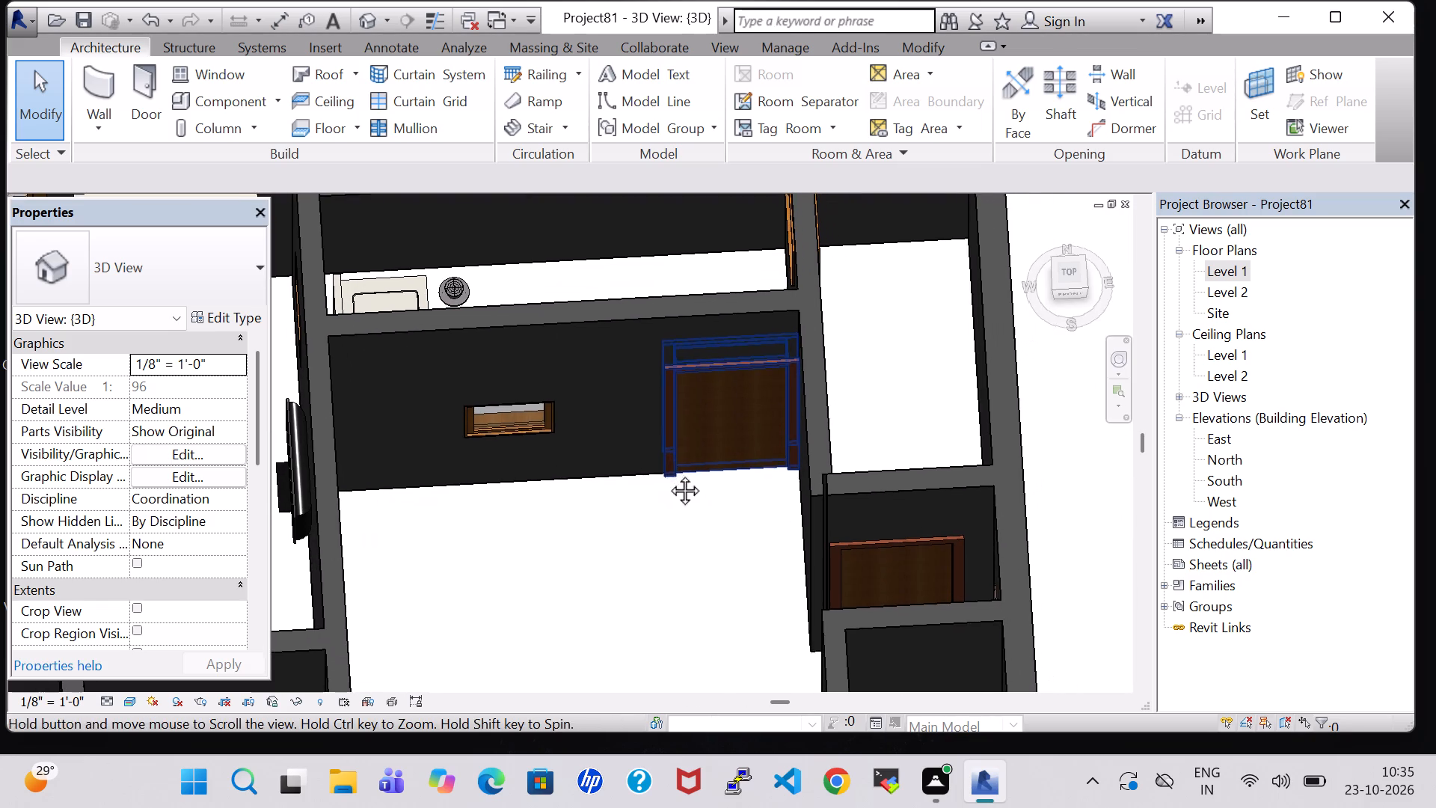
pyautogui.moveTo(668, 474); pyautogui.dragTo(669, 477, button='middle')
pyautogui.keyDown('shift'); pyautogui.moveTo(663, 610); pyautogui.dragTo(701, 576, button='middle'); pyautogui.keyUp('shift')
pyautogui.keyDown('shift'); pyautogui.moveTo(488, 602); pyautogui.dragTo(512, 598, button='middle'); pyautogui.keyUp('shift')
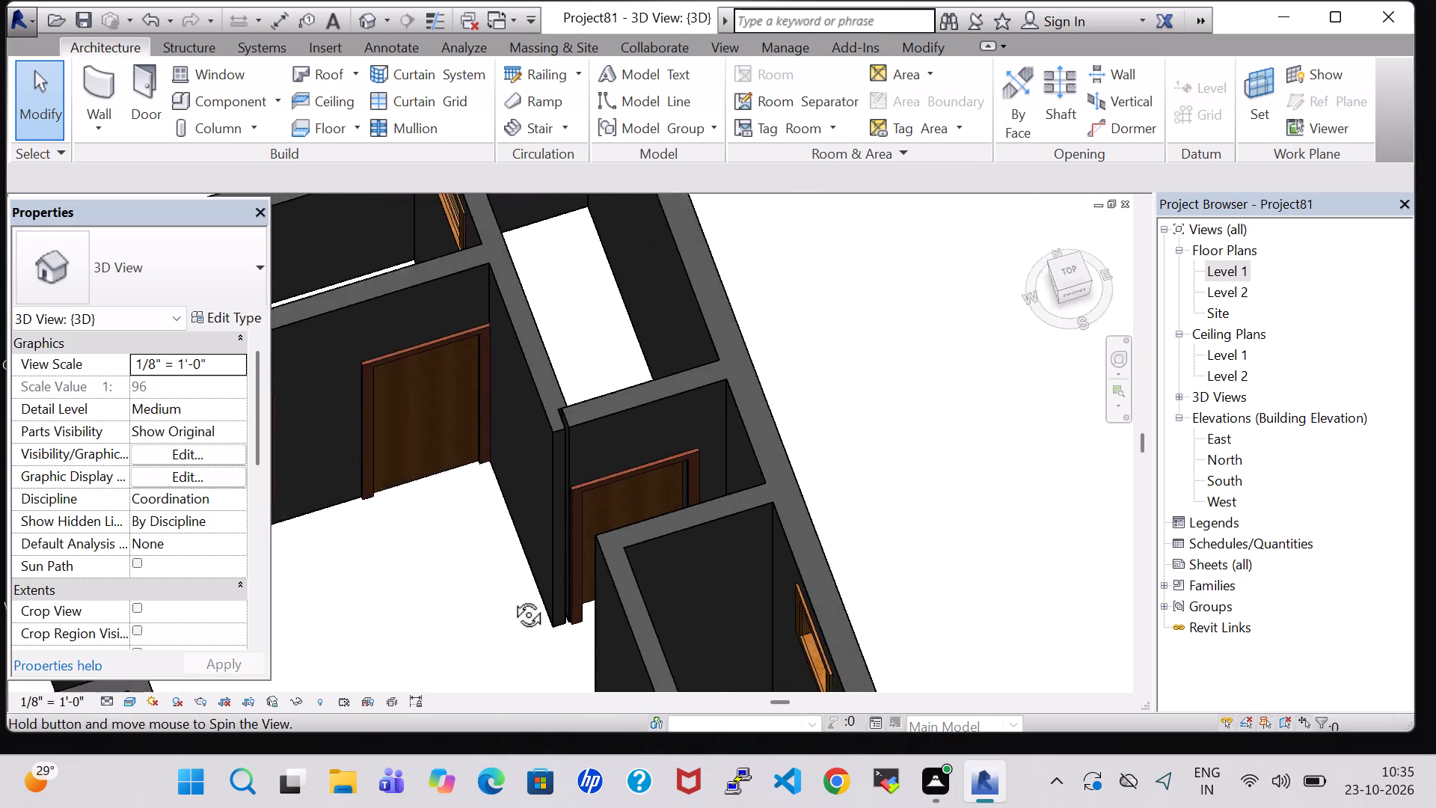
pyautogui.keyDown('shift'); pyautogui.moveTo(512, 598); pyautogui.dragTo(570, 589, button='middle'); pyautogui.keyUp('shift')
pyautogui.moveTo(583, 551); pyautogui.dragTo(976, 467, button='middle')
pyautogui.keyDown('shift'); pyautogui.moveTo(363, 592); pyautogui.dragTo(432, 592, button='middle'); pyautogui.keyUp('shift')
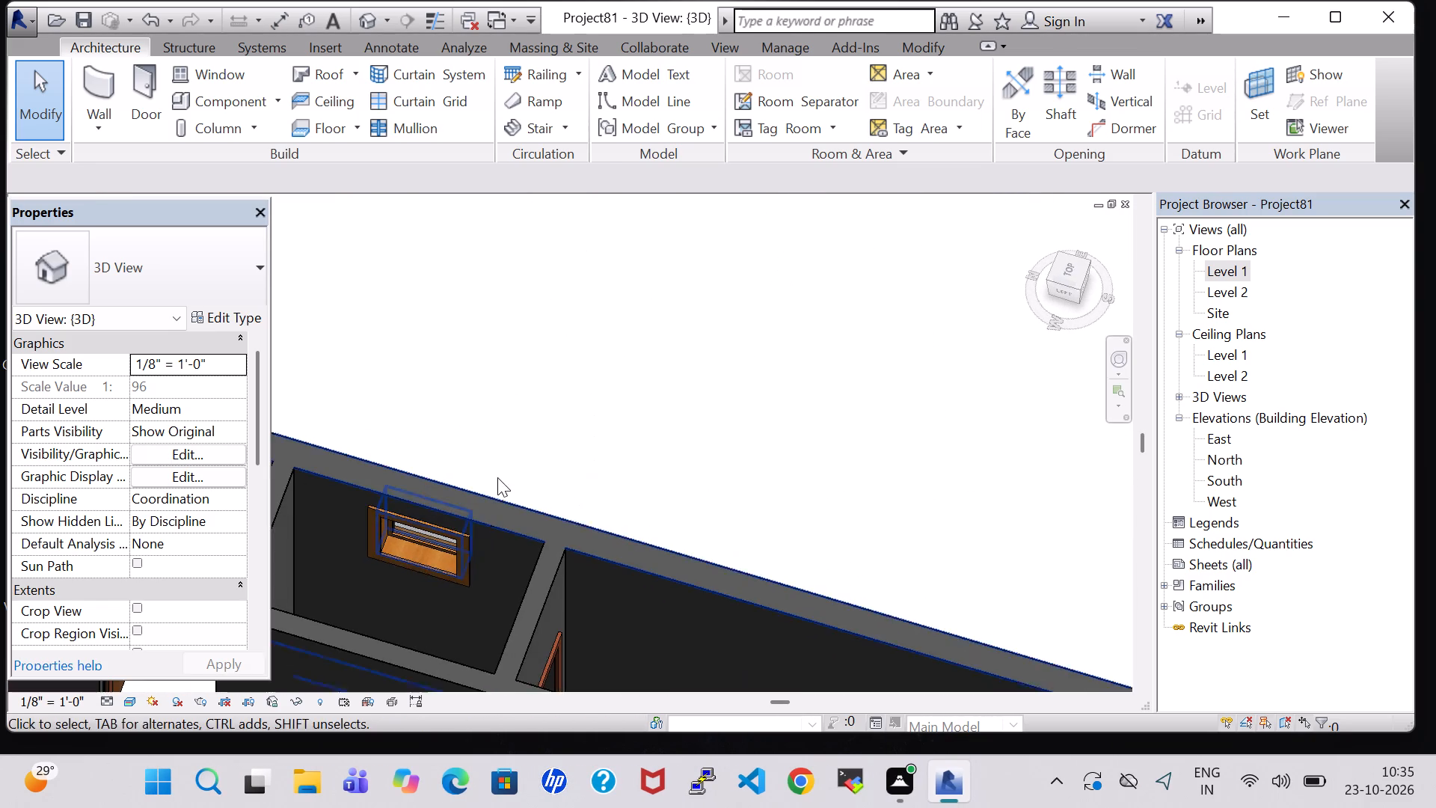
pyautogui.moveTo(520, 474); pyautogui.dragTo(832, 349, button='middle')
pyautogui.keyDown('shift'); pyautogui.moveTo(487, 576); pyautogui.dragTo(536, 549, button='middle'); pyautogui.keyUp('shift')
pyautogui.moveTo(570, 420); pyautogui.dragTo(683, 251, button='middle')
pyautogui.keyDown('shift'); pyautogui.moveTo(401, 606); pyautogui.dragTo(415, 575, button='middle'); pyautogui.keyUp('shift')
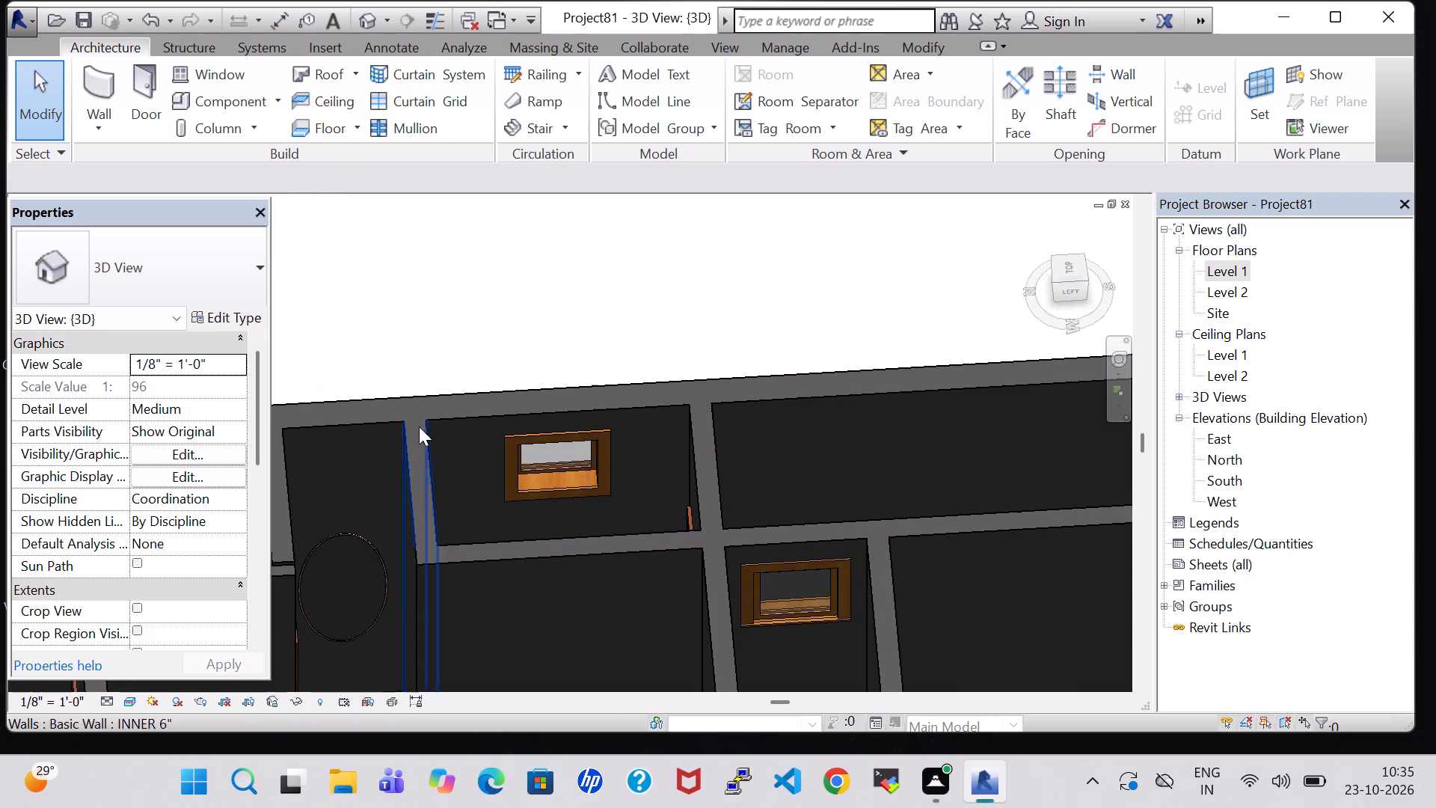
pyautogui.moveTo(424, 322); pyautogui.dragTo(546, 239, button='middle')
pyautogui.scroll(4, 457, 604)
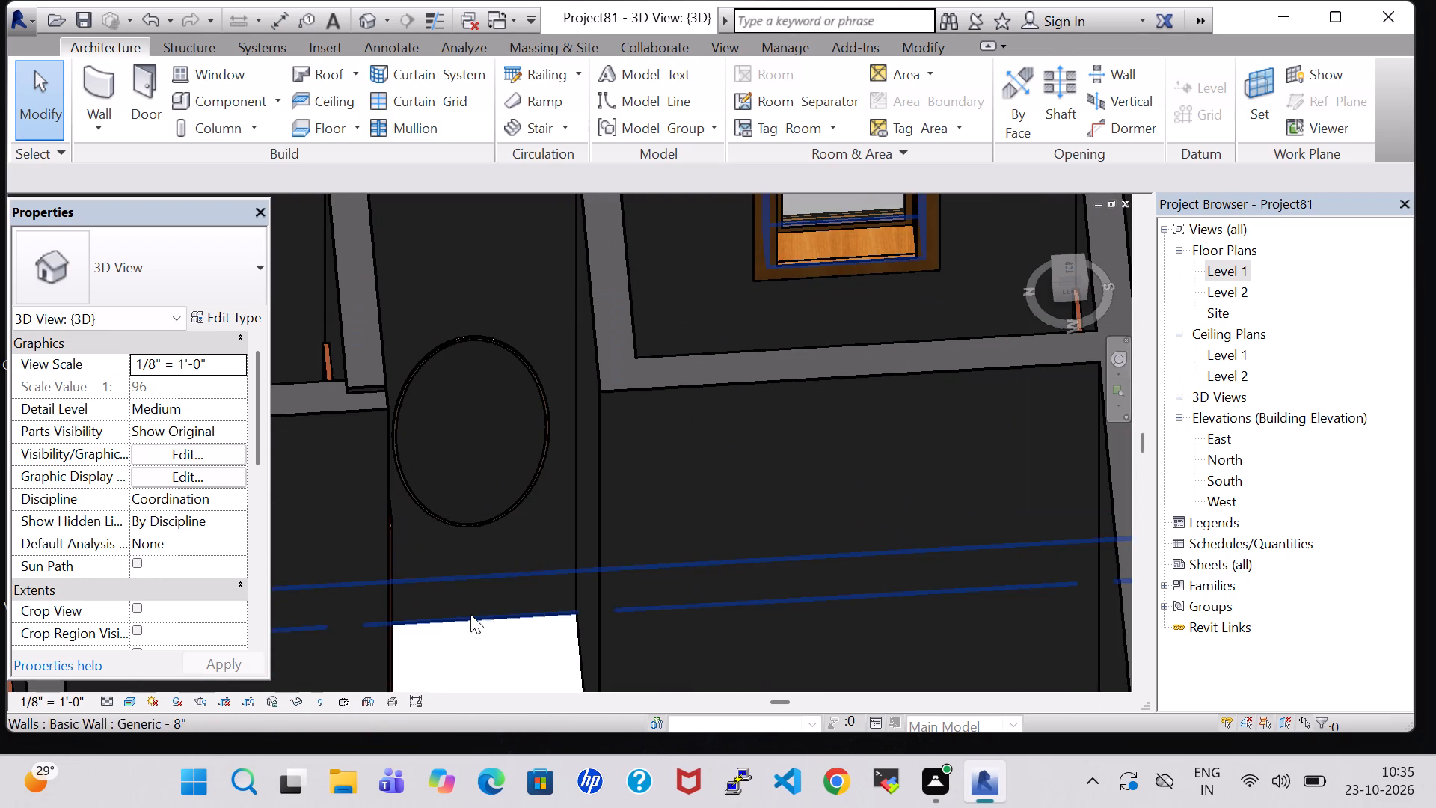
pyautogui.moveTo(472, 617); pyautogui.dragTo(458, 603, button='middle')
pyautogui.scroll(1, 472, 617)
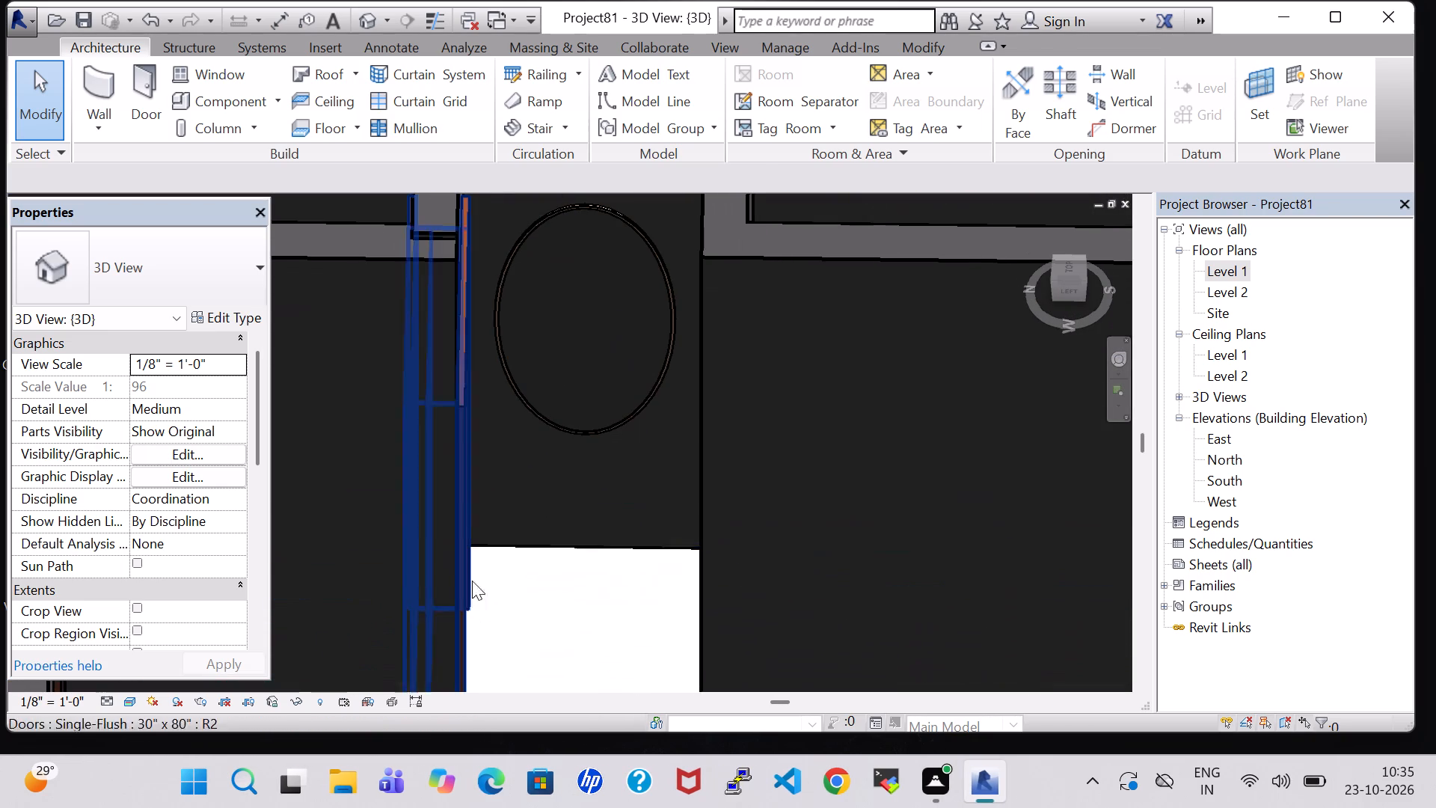
pyautogui.click(581, 438)
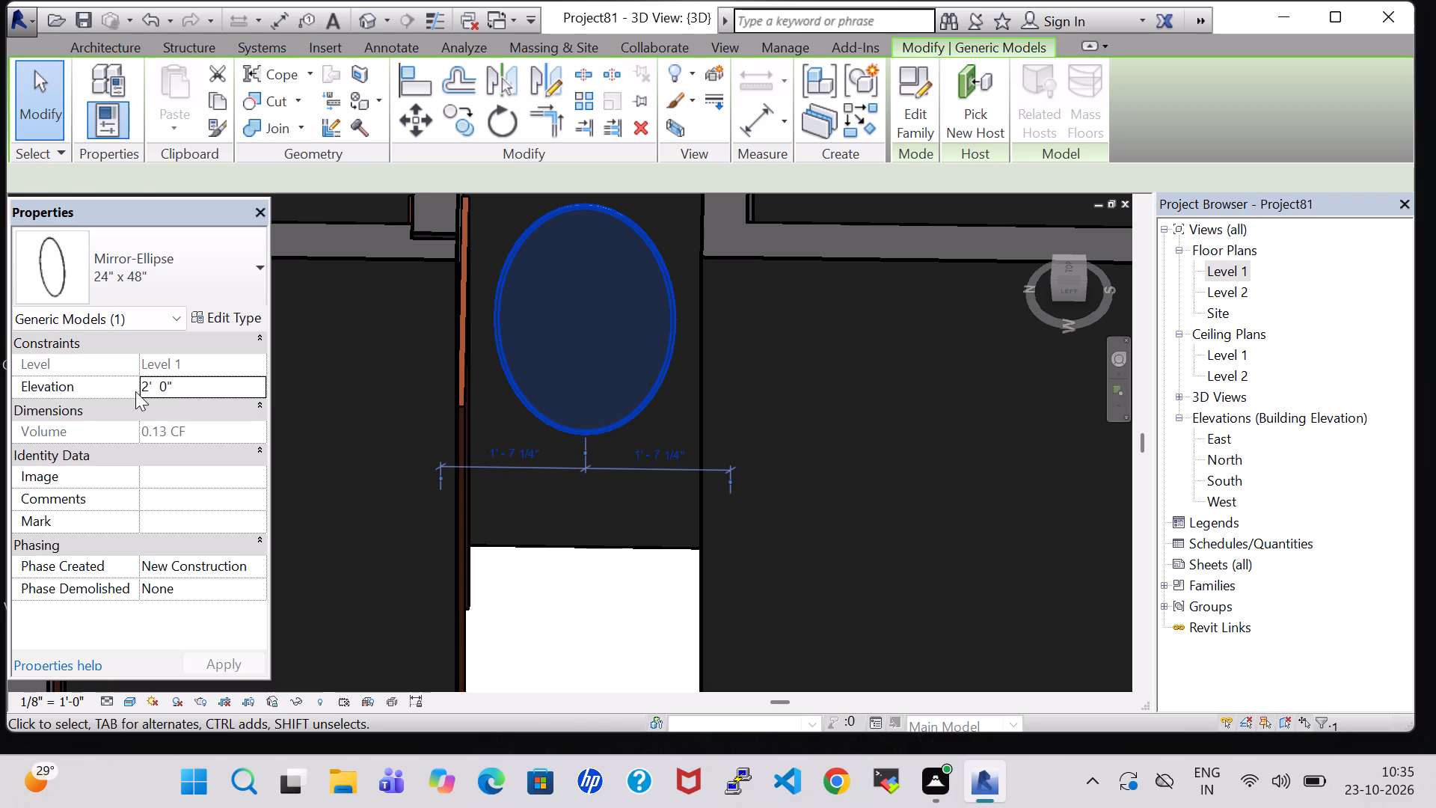
pyautogui.click(150, 392)
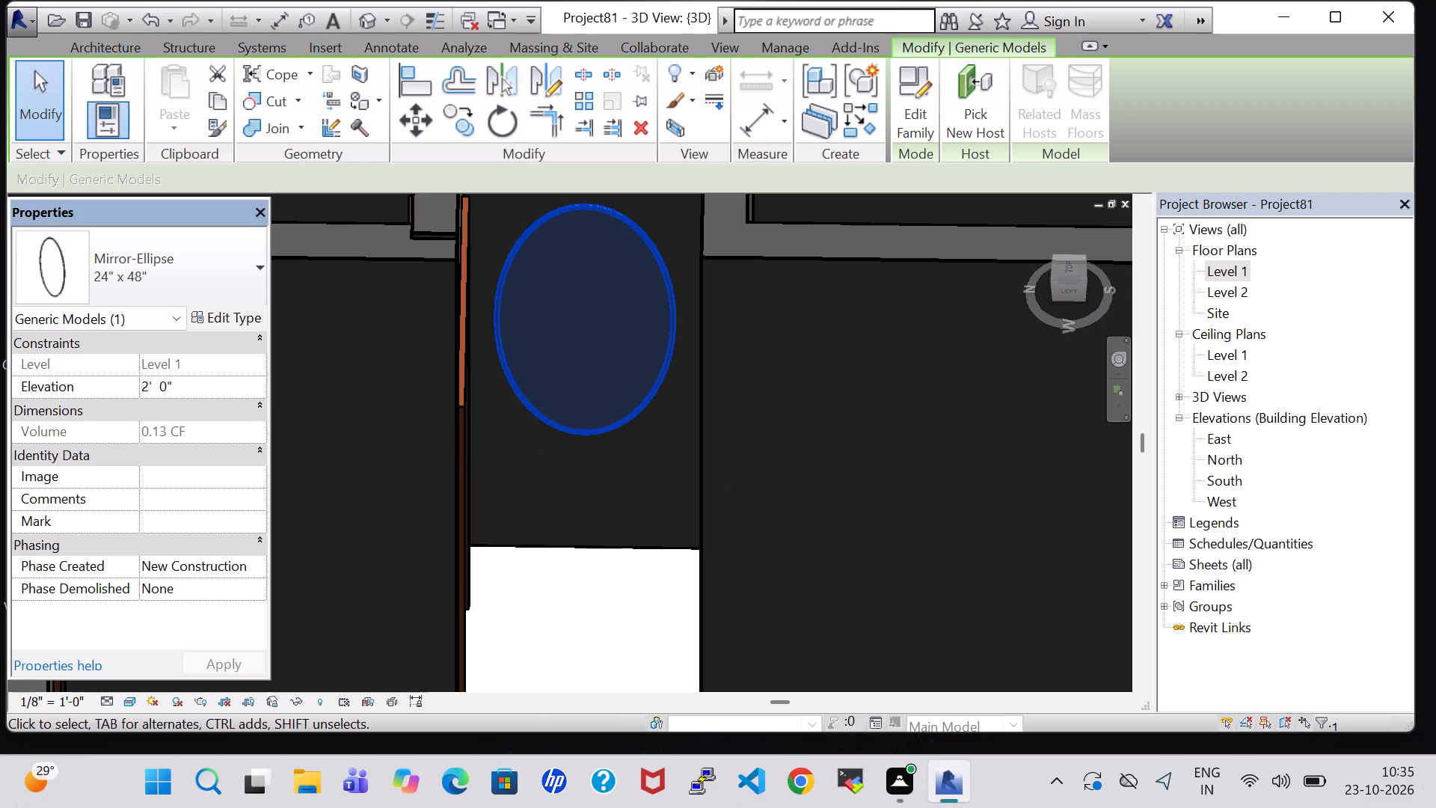
pyautogui.press('BackSpace')
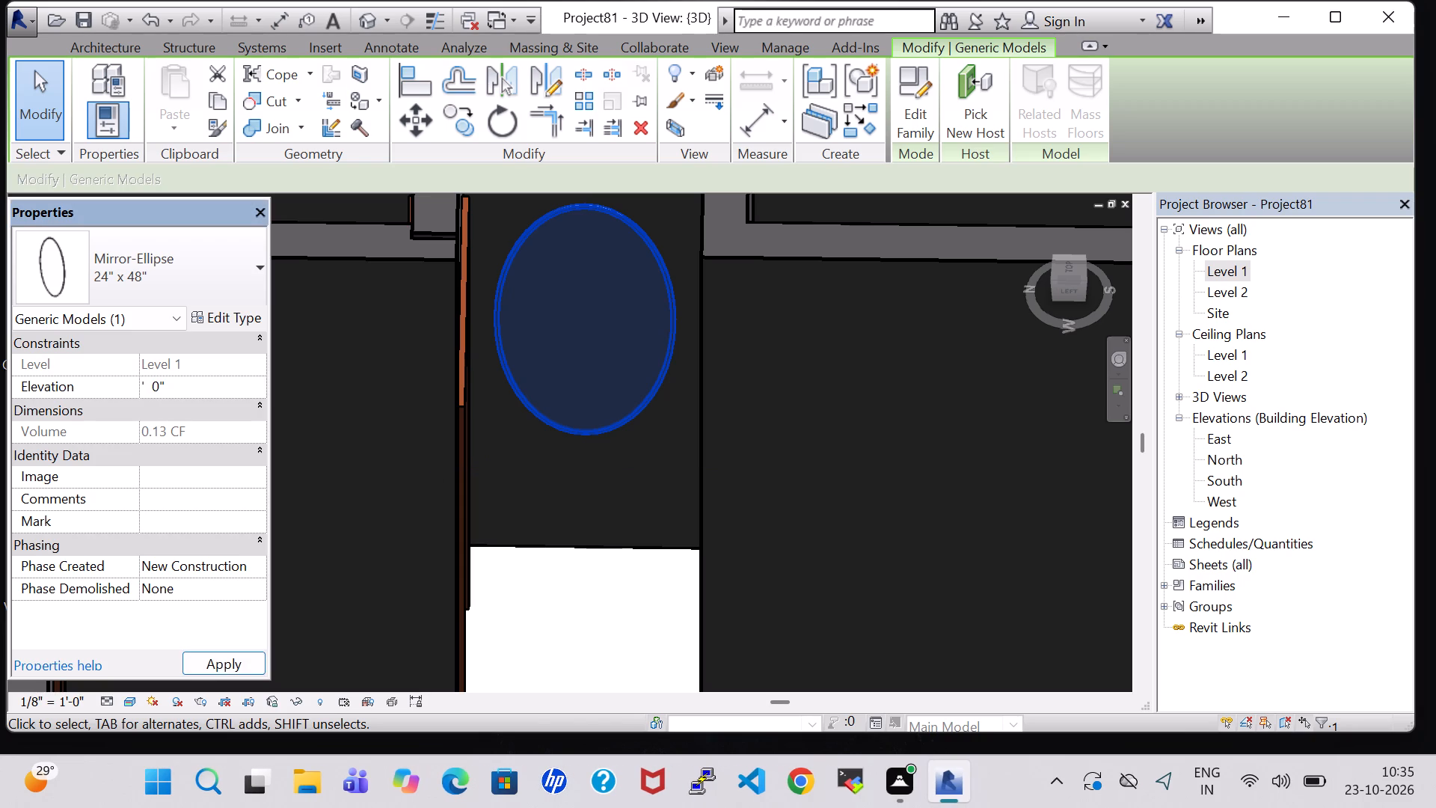
pyautogui.press('3')
pyautogui.click(232, 667)
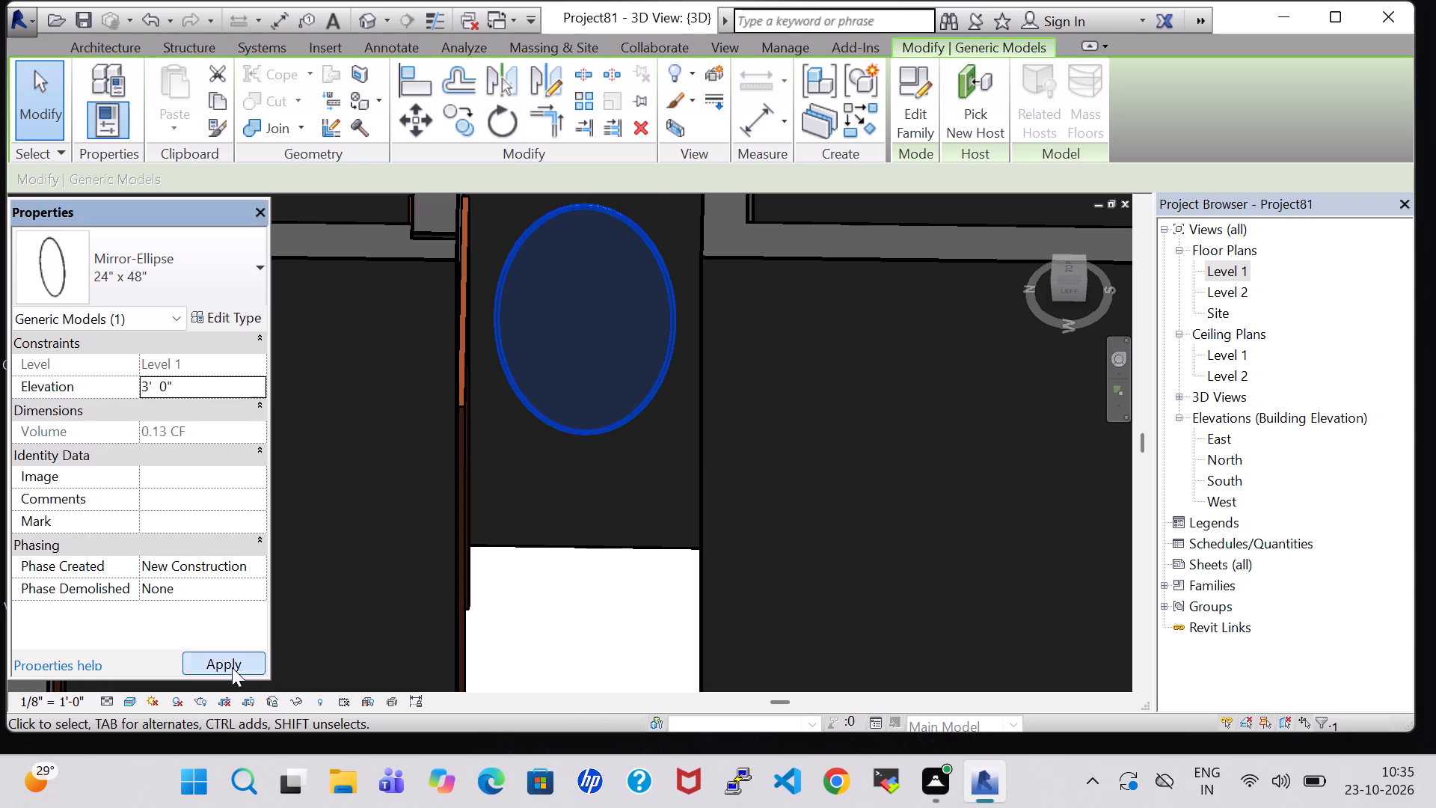
pyautogui.click(593, 639)
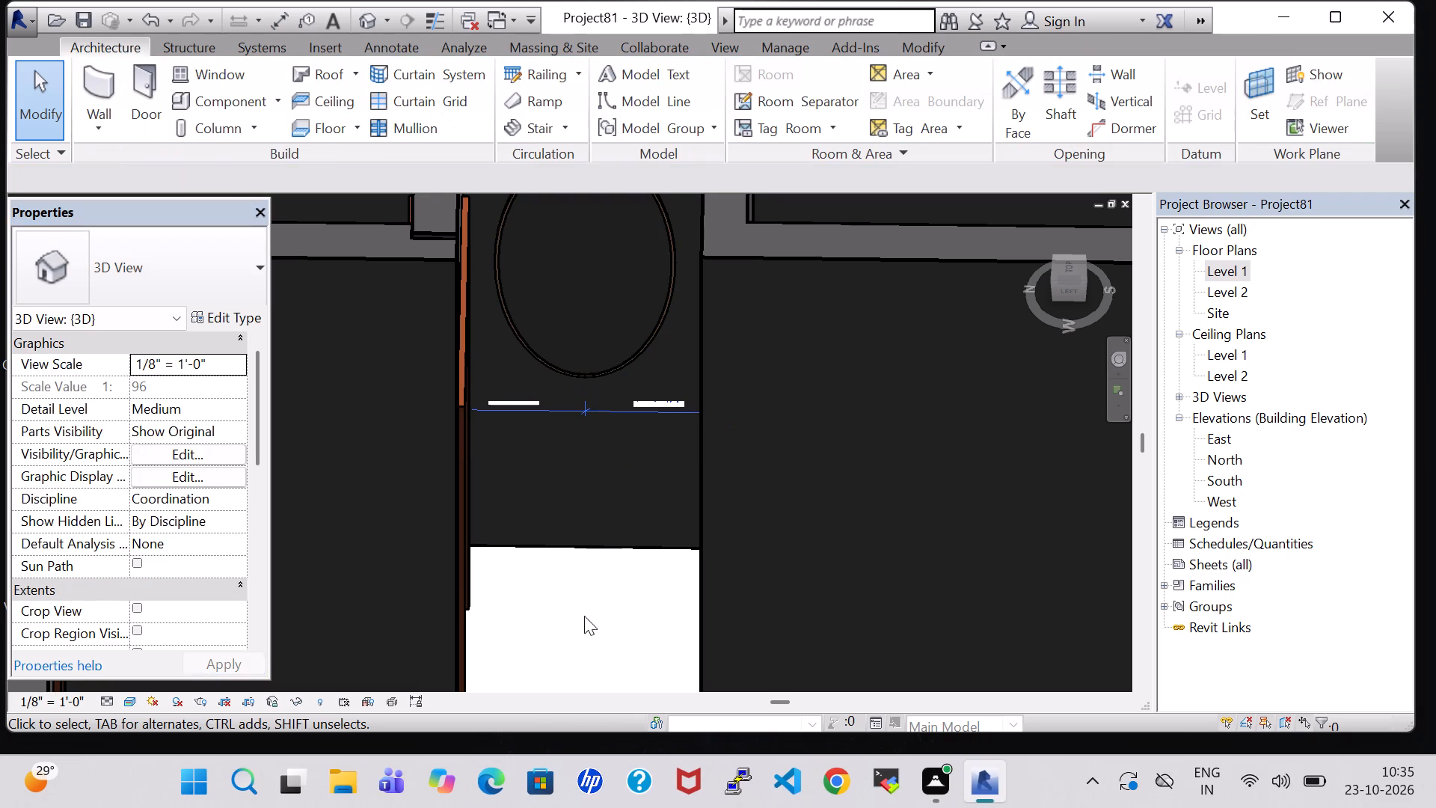
pyautogui.scroll(-3, 552, 585)
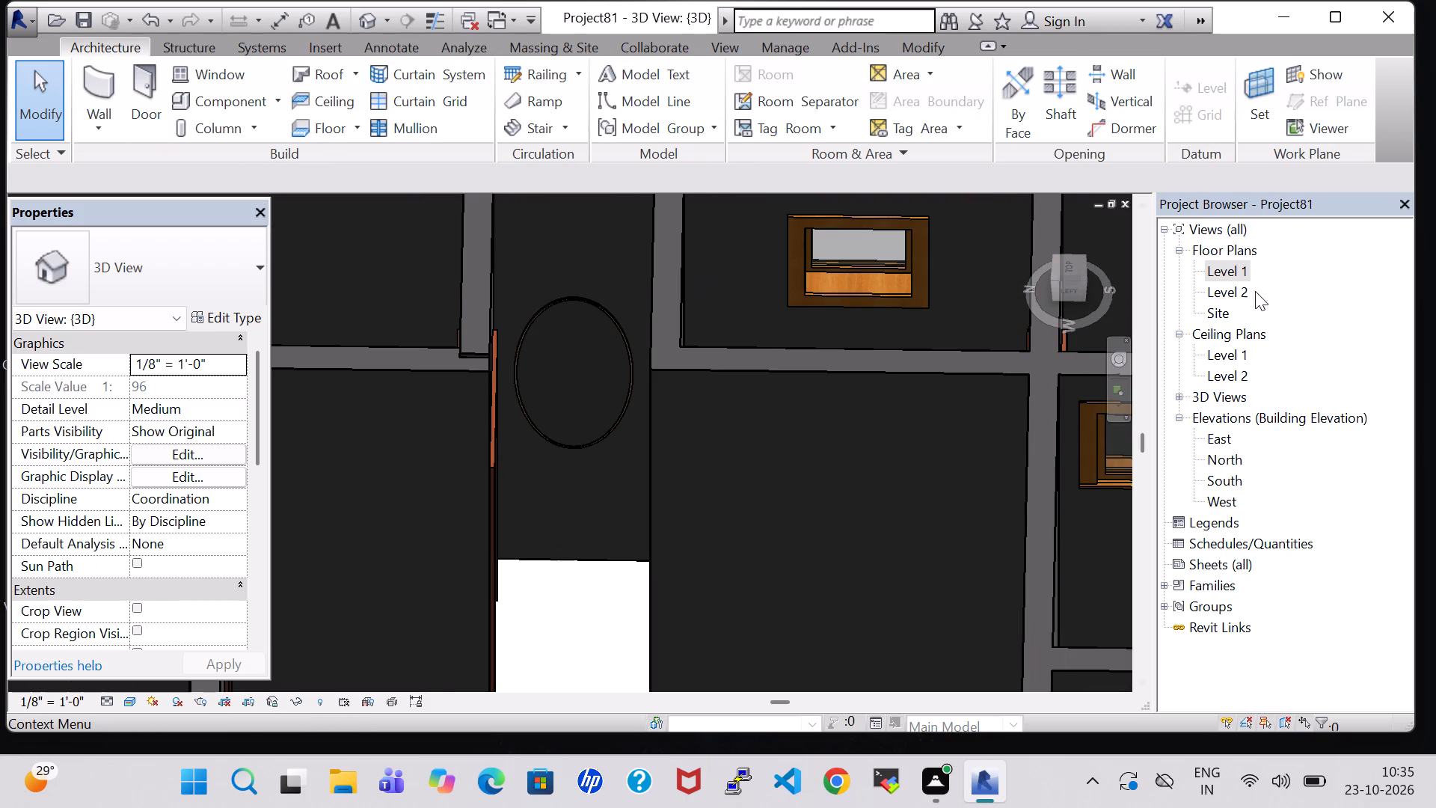
# Return to the Level 1 floor plan with the BEDROOM, OPEN space and narrow side rooms in view.
pyautogui.doubleClick(1236, 272)
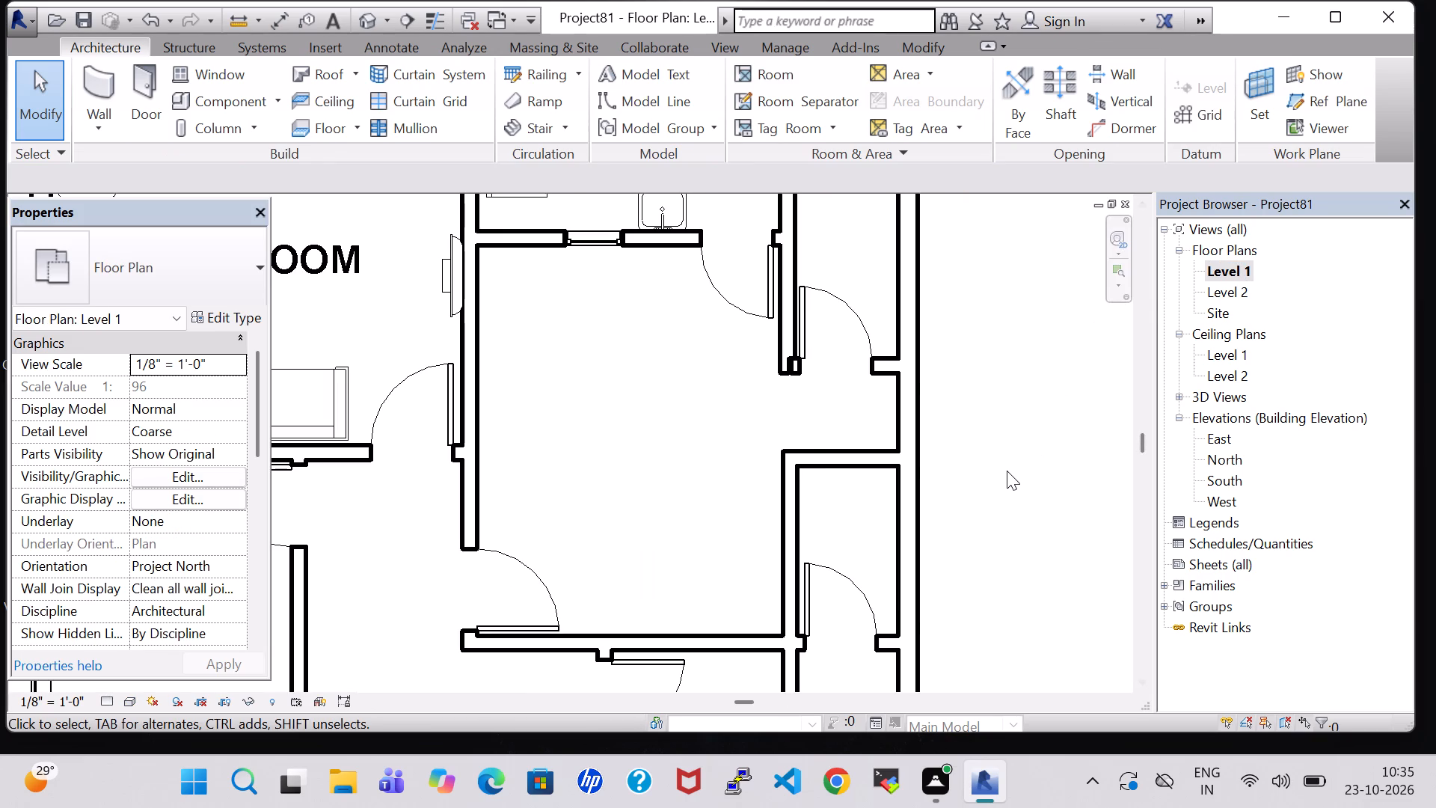
pyautogui.scroll(-4, 1007, 471)
pyautogui.moveTo(1009, 461); pyautogui.dragTo(1009, 482, button='middle')
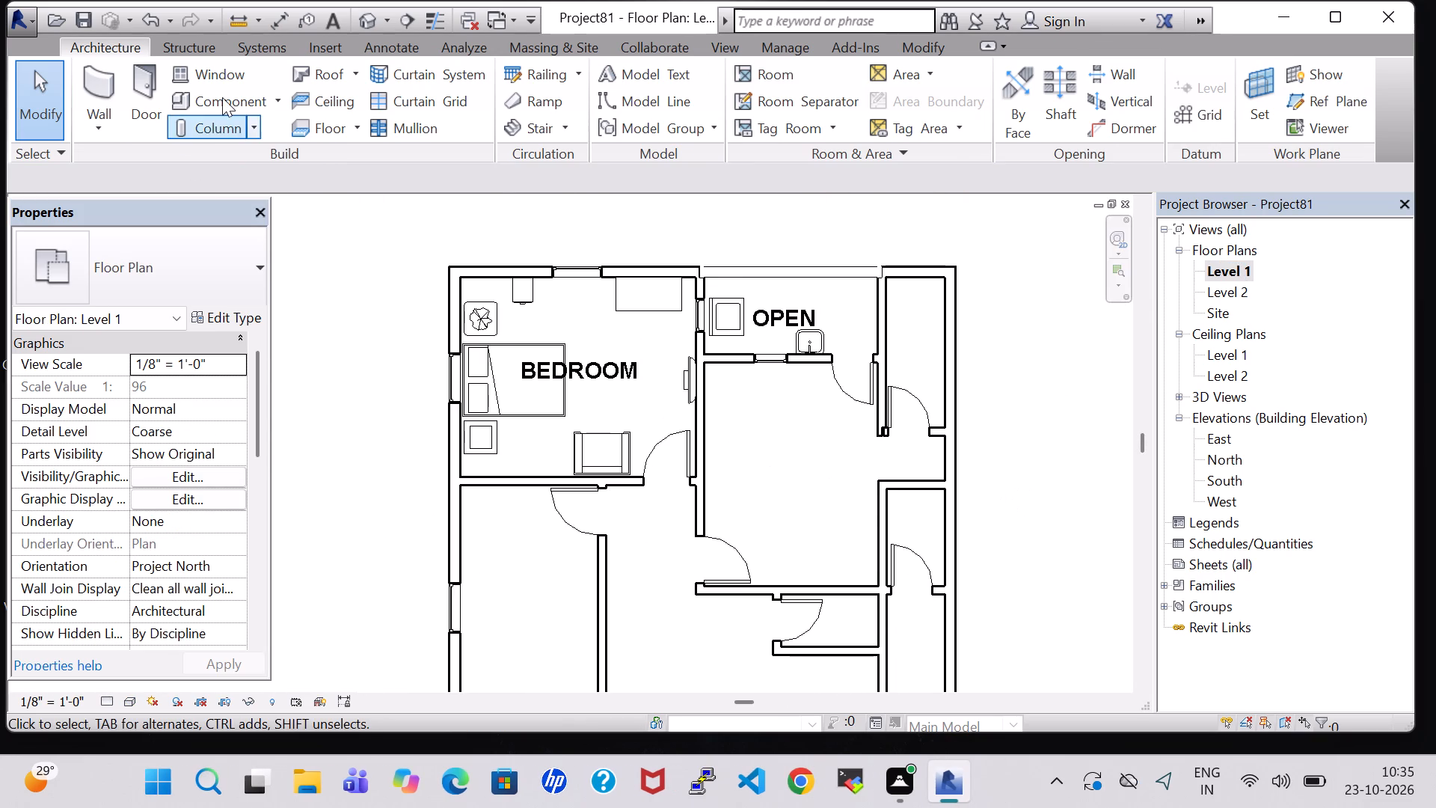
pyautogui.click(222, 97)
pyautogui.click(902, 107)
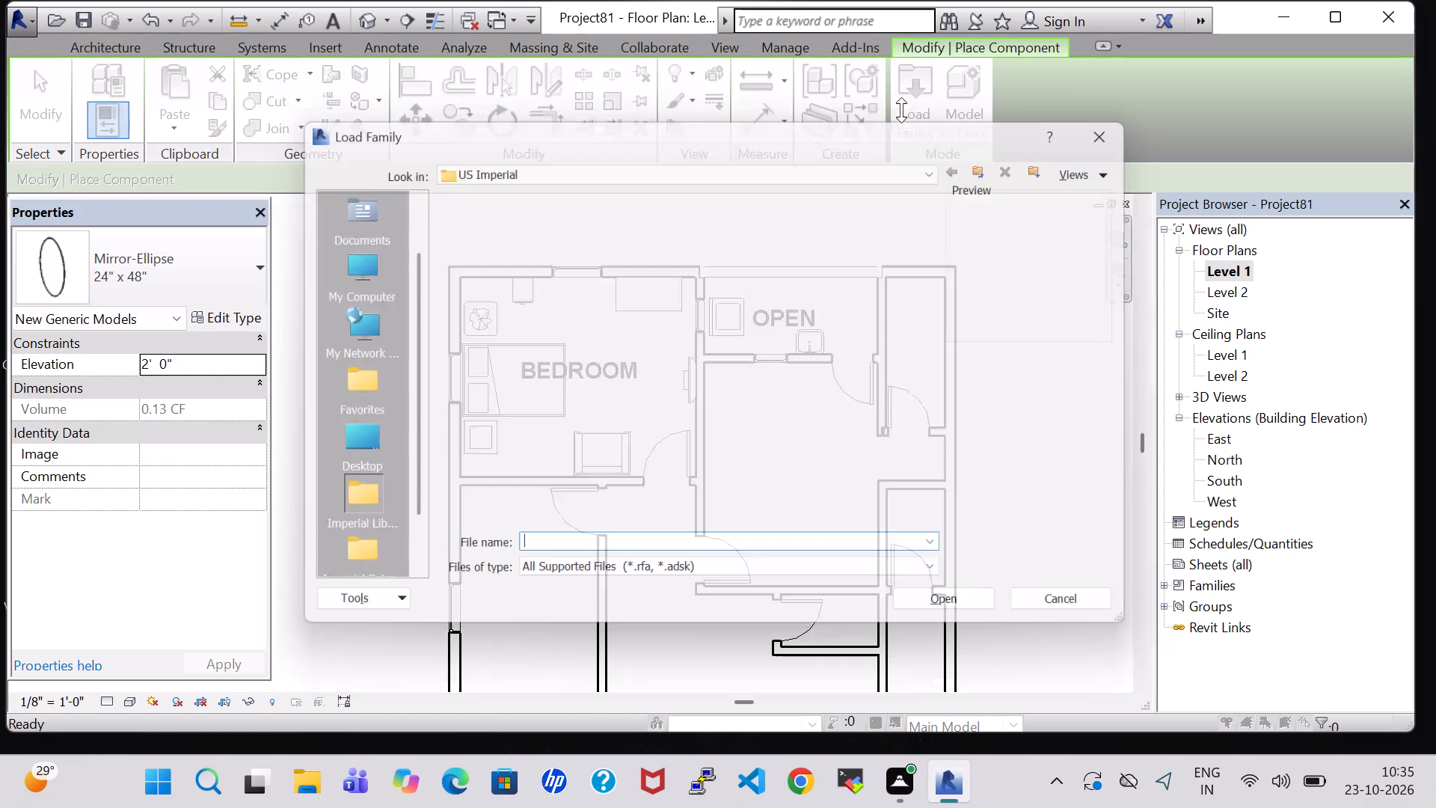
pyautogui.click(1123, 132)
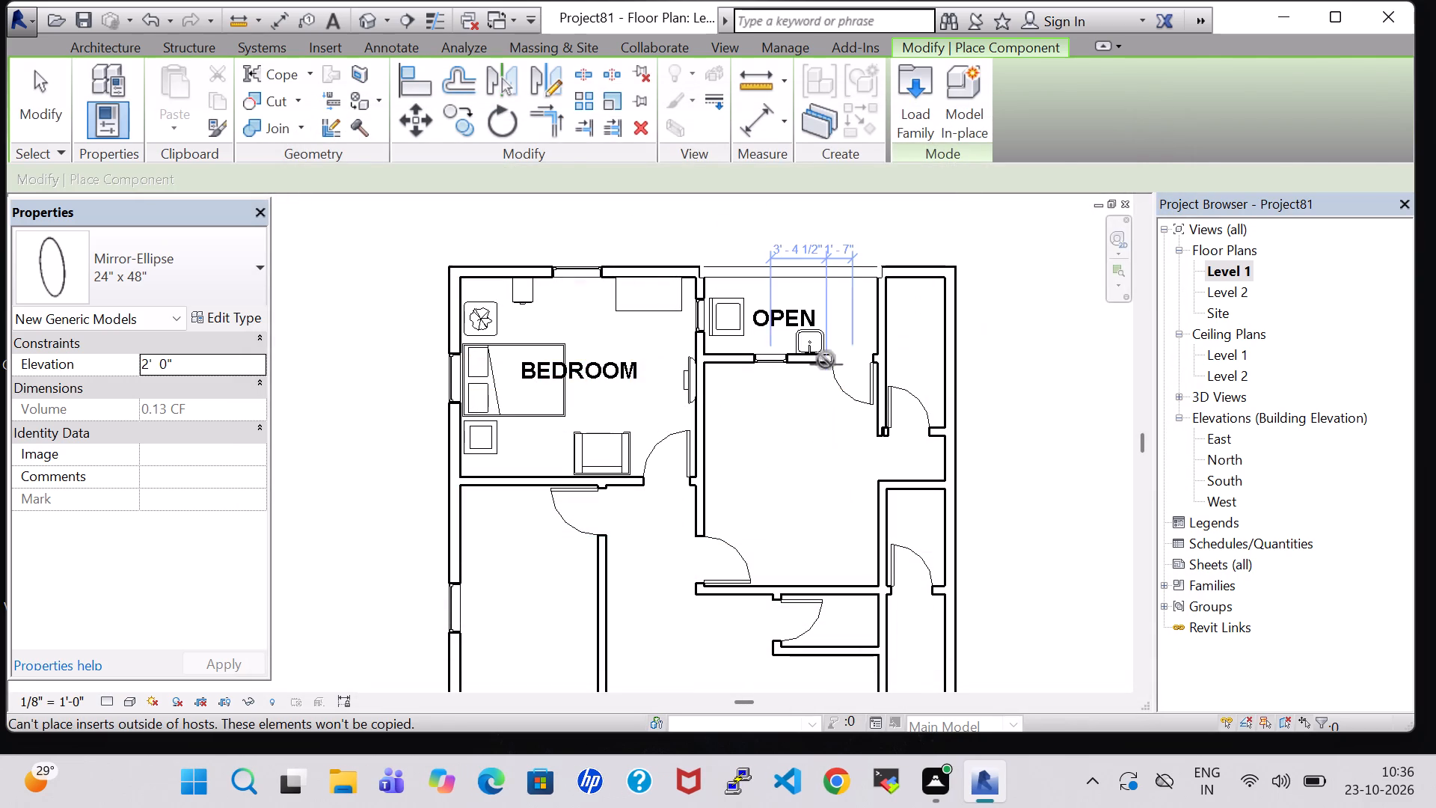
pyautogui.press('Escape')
# Create a similar 20" x 18" vanity sink in the narrow room beside OPEN, its back against the outer wall about 3' 0" from the door wall.
pyautogui.click(806, 343)
pyautogui.rightClick(806, 343)
pyautogui.click(909, 397)
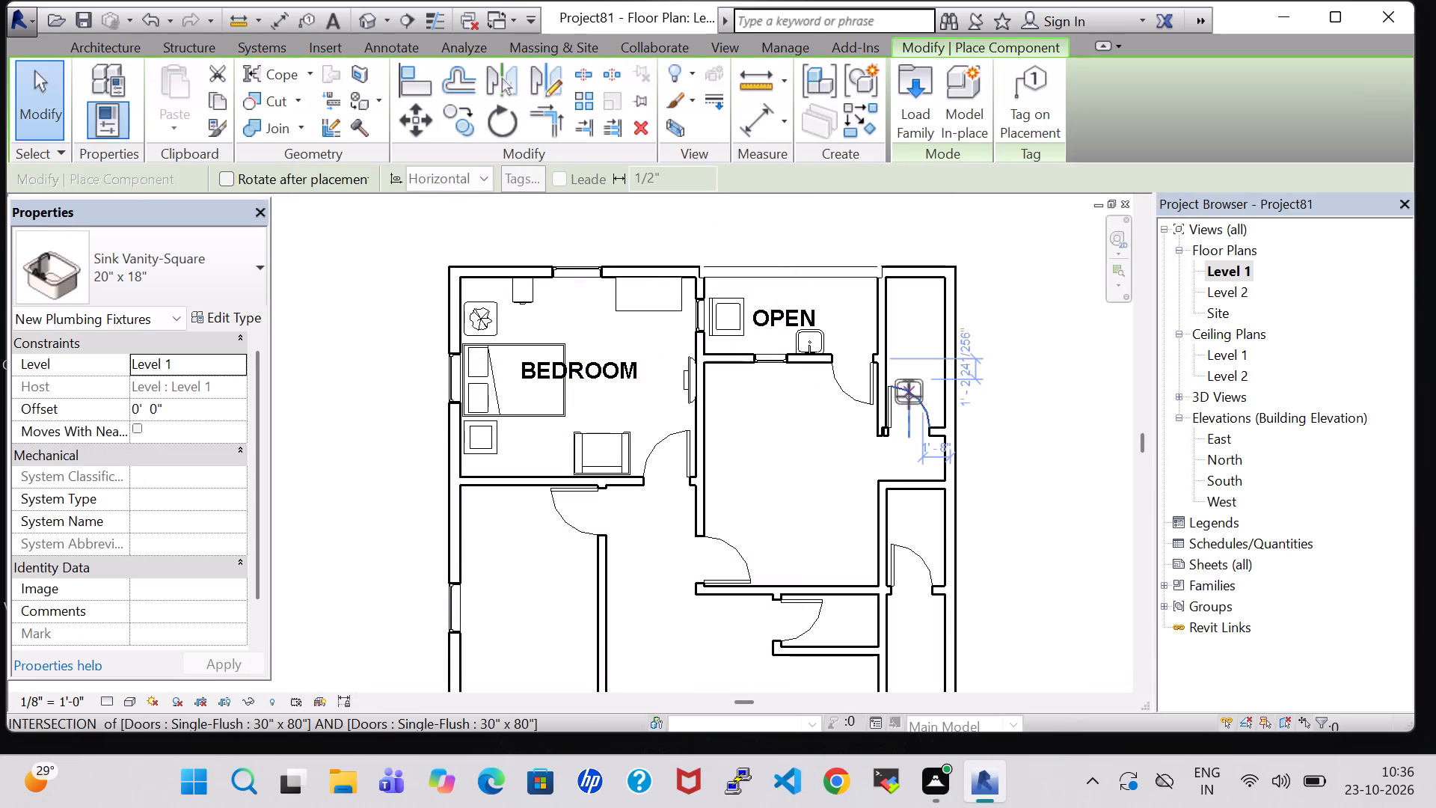
pyautogui.press('space')
pyautogui.press('space')
pyautogui.press('space')
pyautogui.press('space')
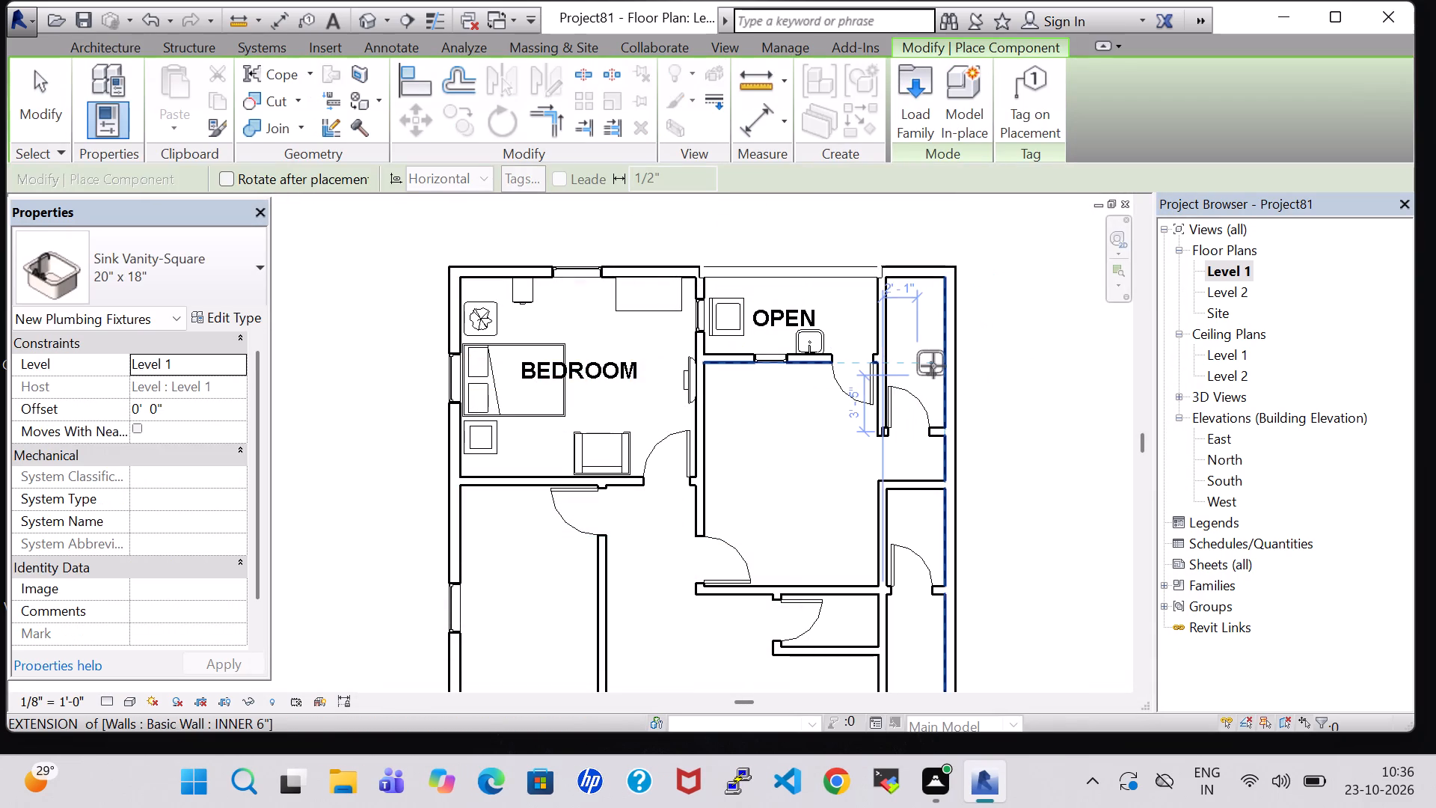
pyautogui.press('space')
pyautogui.press('space')
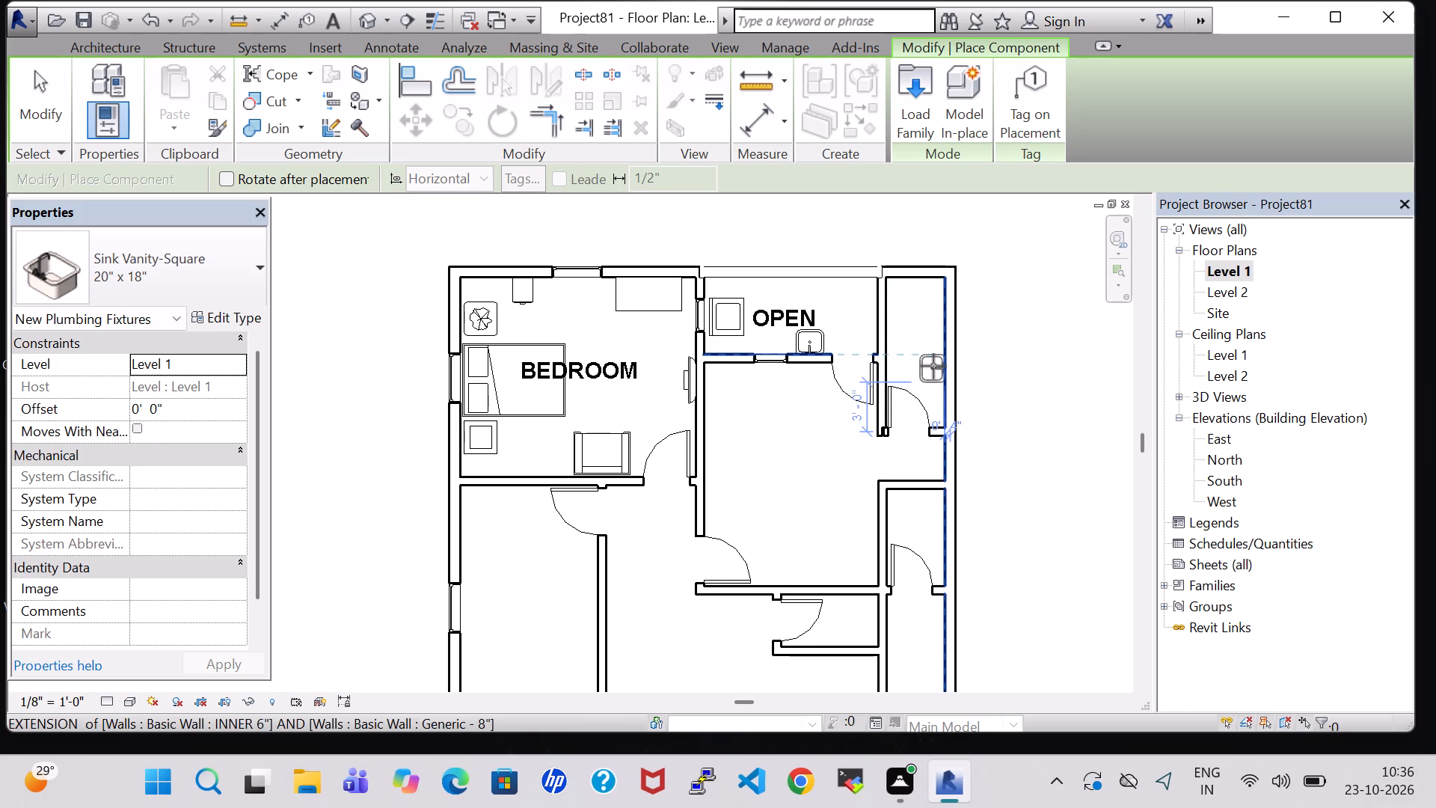
pyautogui.click(933, 366)
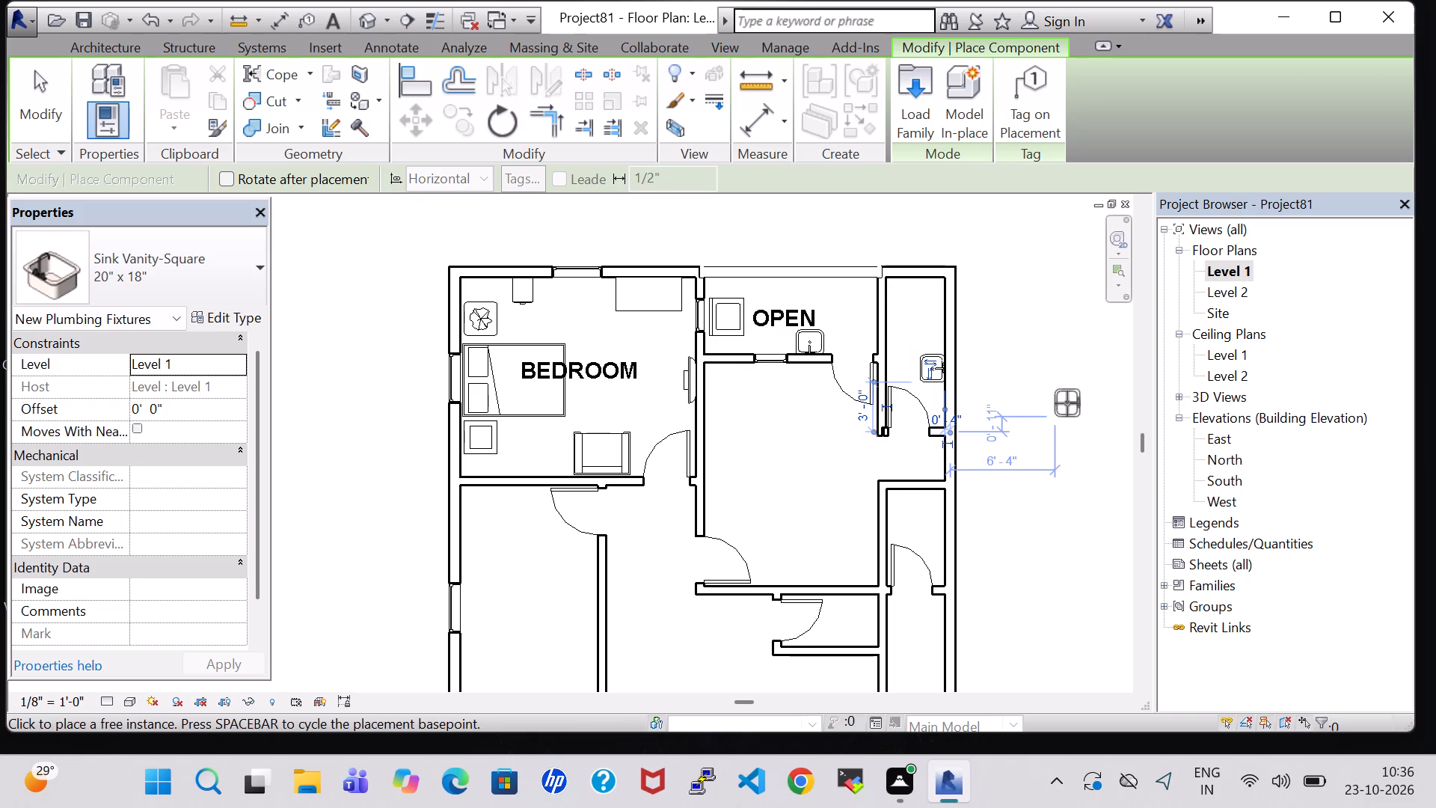
pyautogui.press('Escape')
pyautogui.press('Escape')
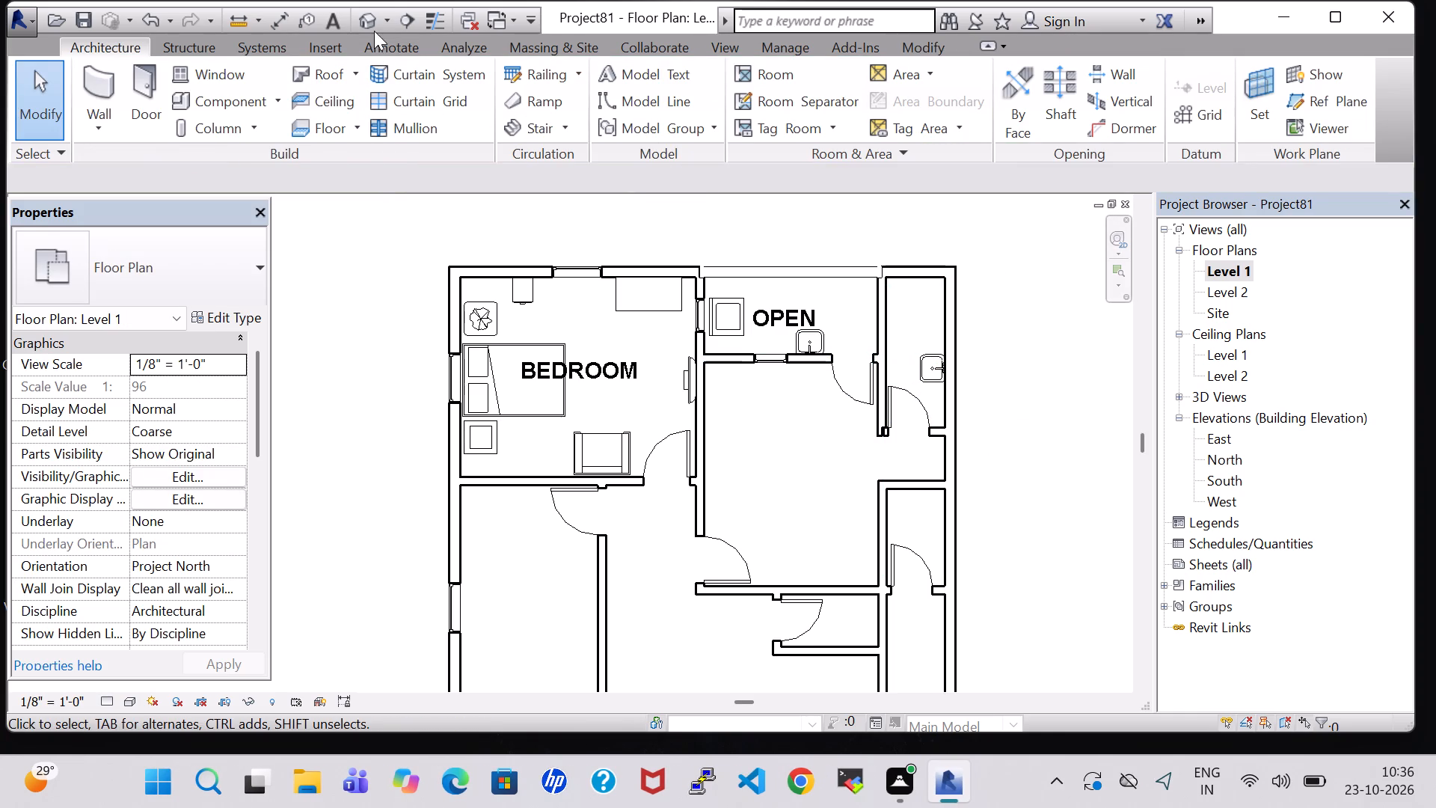
# In the 3D view, place a similar round 5" strainer floor drain on the Level 1 work plane beside the narrow room's sink, about 10" off the outer wall.
pyautogui.click(366, 17)
pyautogui.scroll(-4, 719, 382)
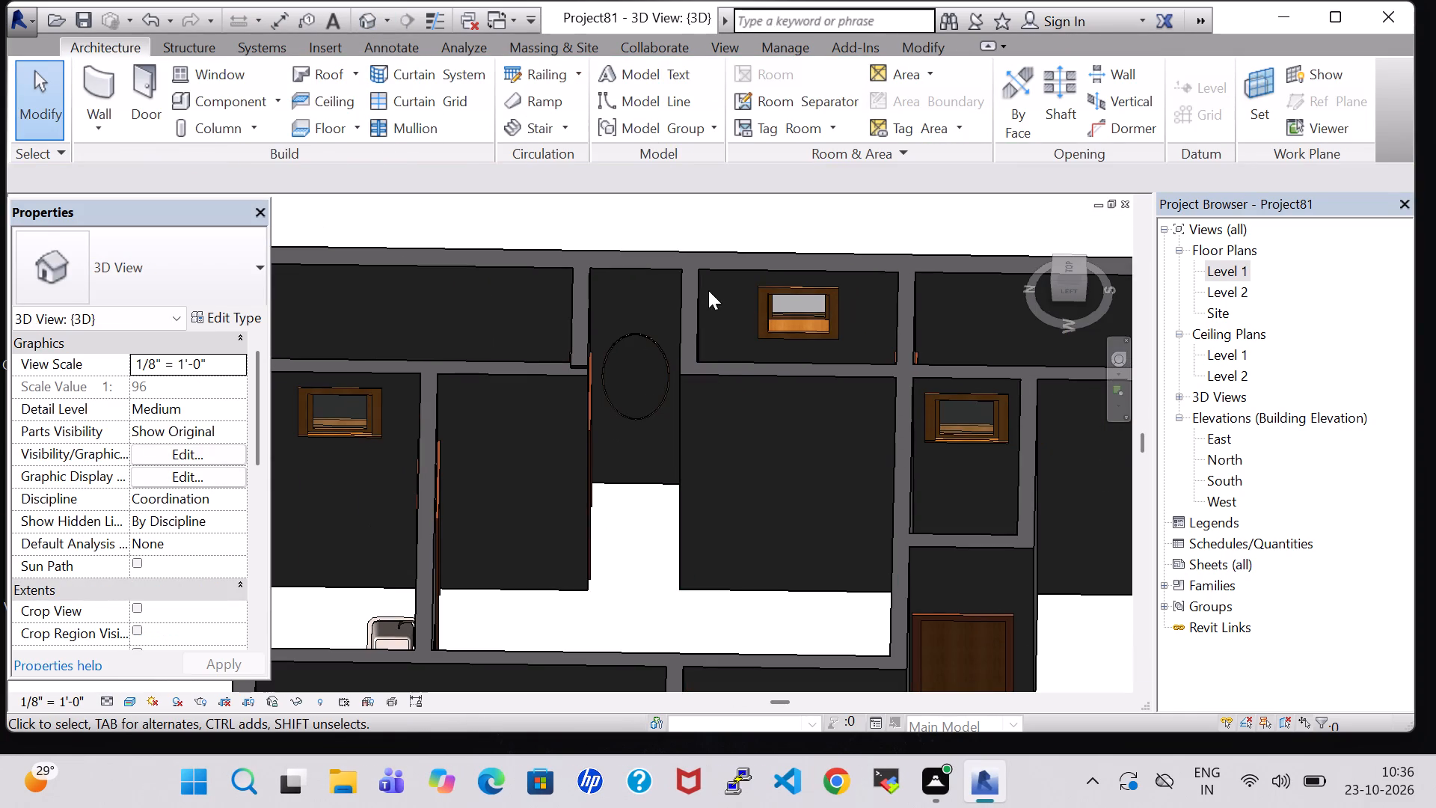
pyautogui.keyDown('shift'); pyautogui.moveTo(741, 212); pyautogui.dragTo(769, 402, button='middle'); pyautogui.keyUp('shift')
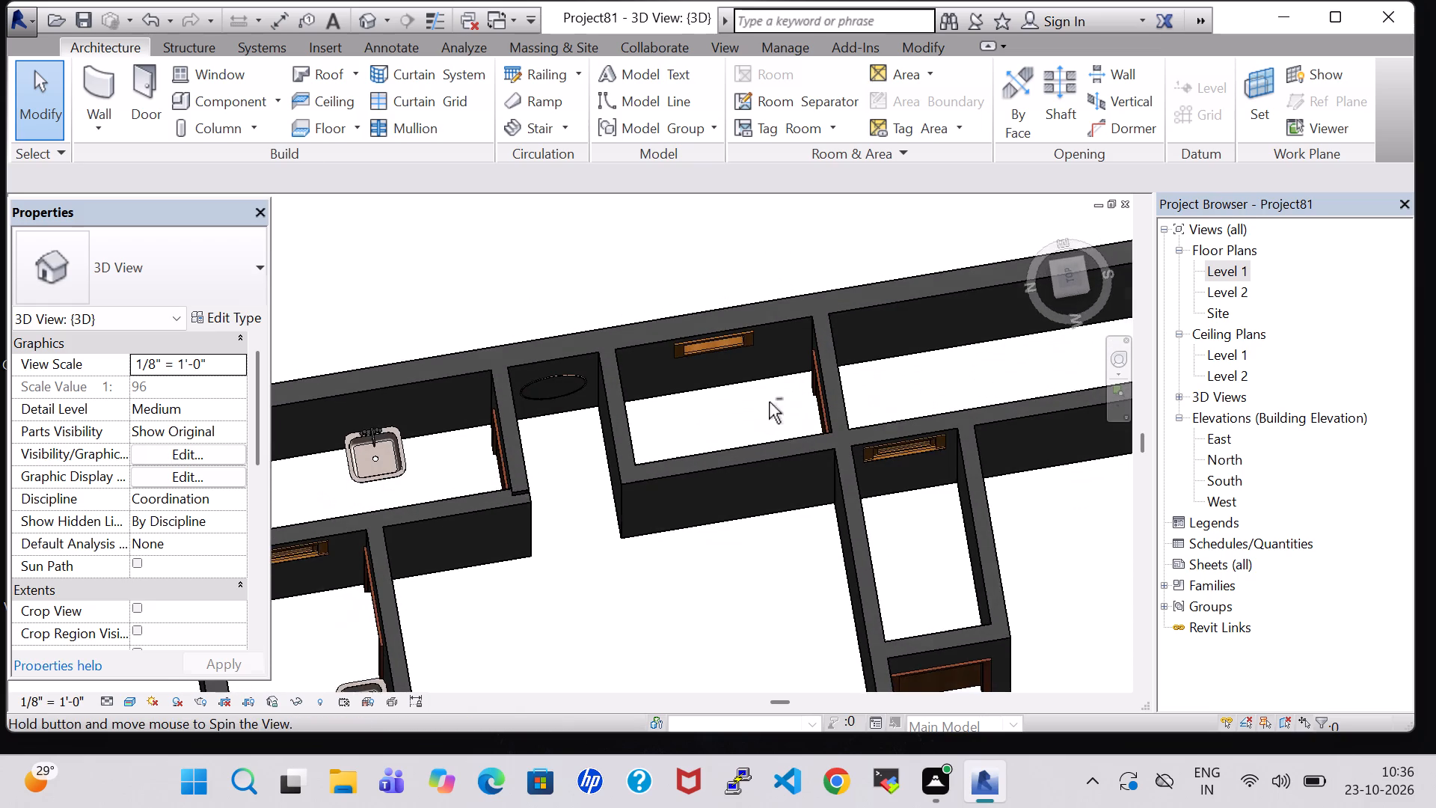
pyautogui.keyDown('shift'); pyautogui.moveTo(769, 402); pyautogui.dragTo(770, 401, button='middle'); pyautogui.keyUp('shift')
pyautogui.moveTo(660, 582); pyautogui.dragTo(809, 408, button='middle')
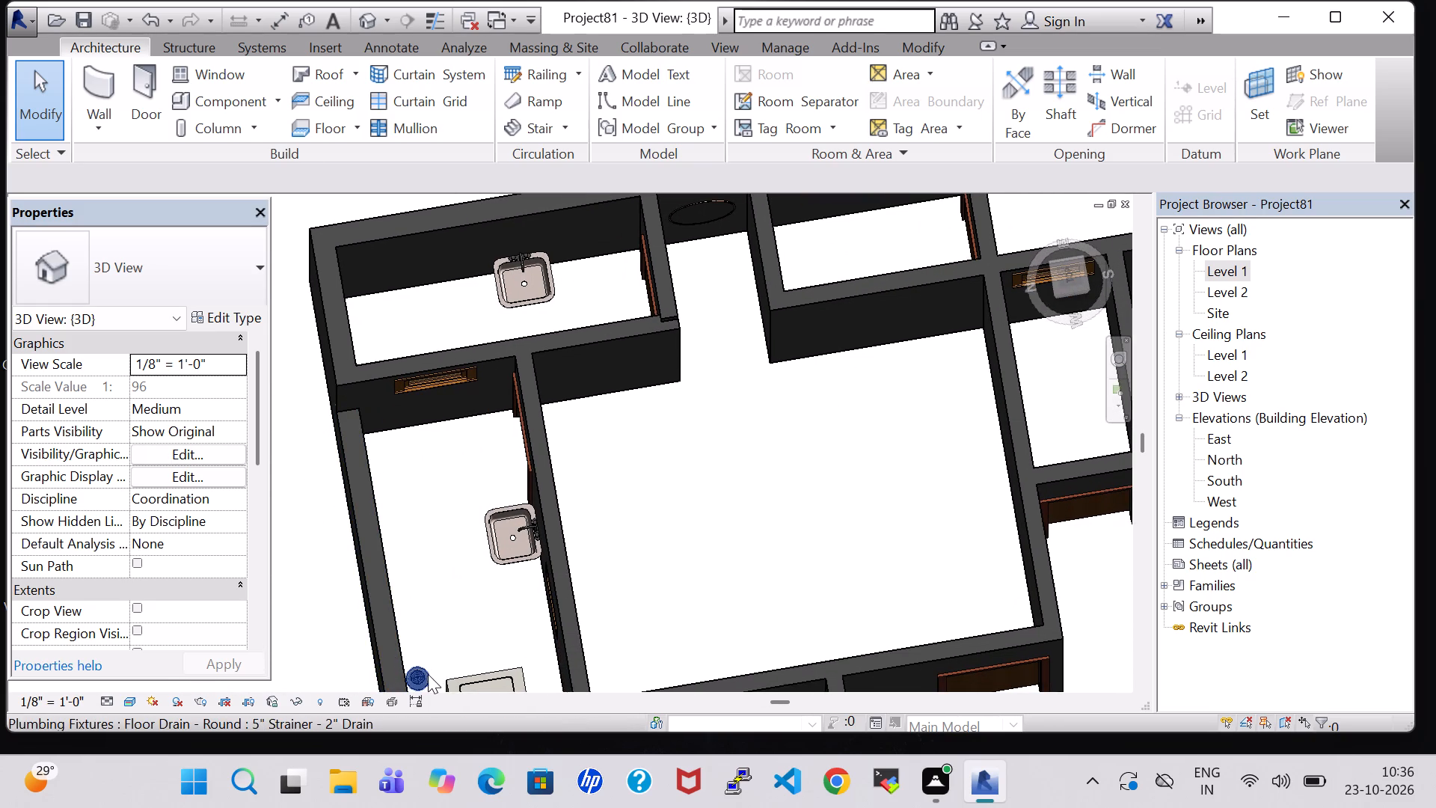
pyautogui.click(428, 674)
pyautogui.rightClick(428, 674)
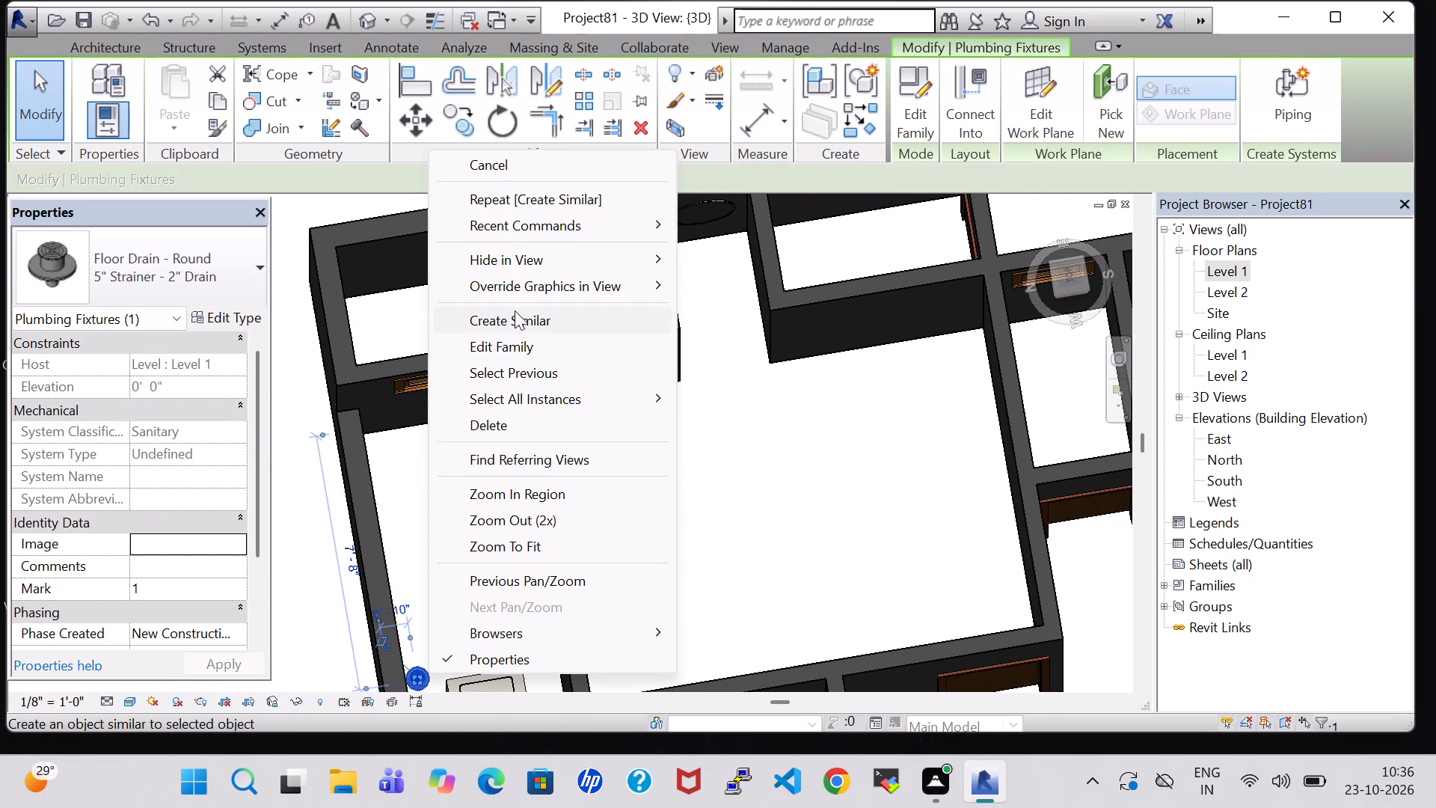
pyautogui.click(515, 315)
pyautogui.moveTo(633, 461); pyautogui.dragTo(651, 536, button='middle')
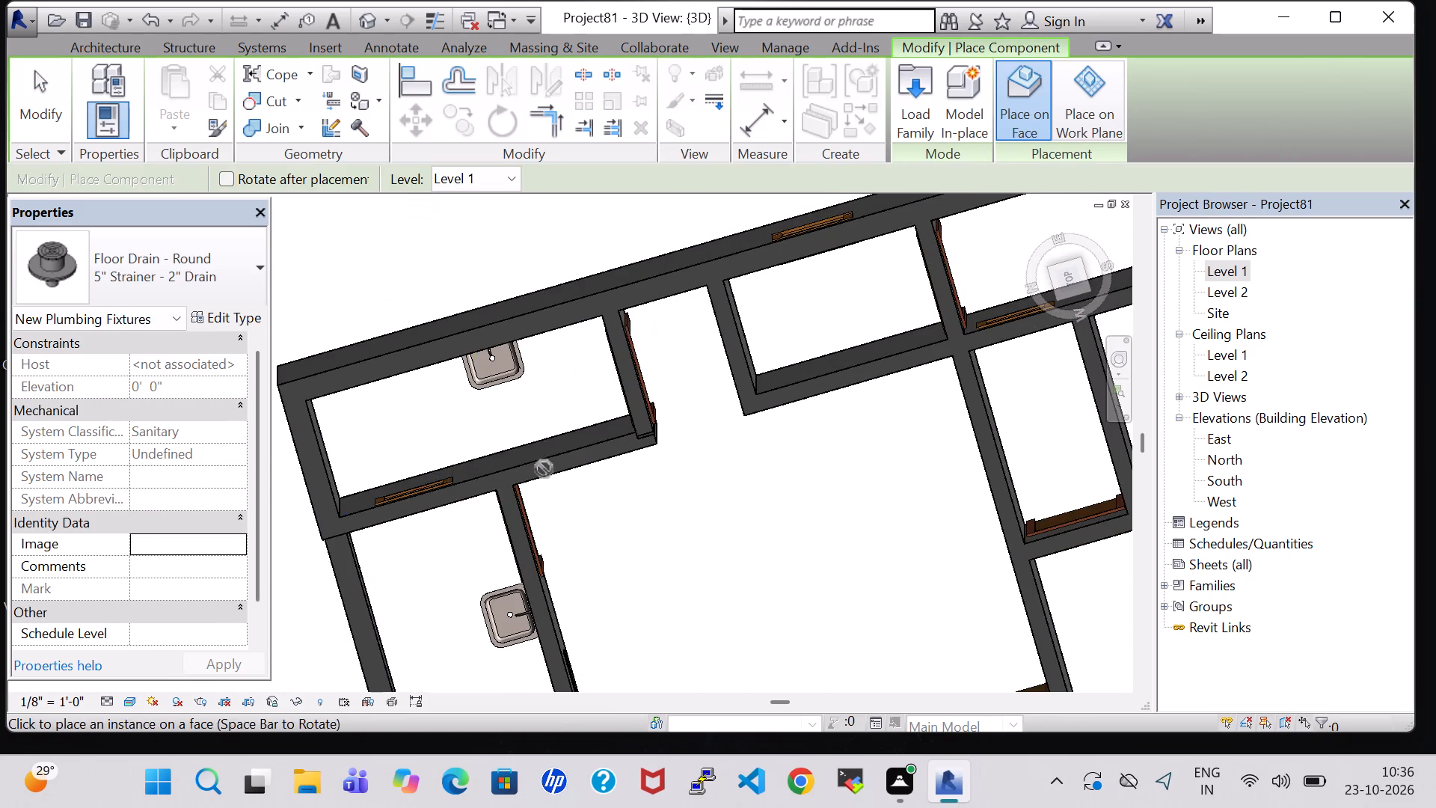
pyautogui.click(1101, 112)
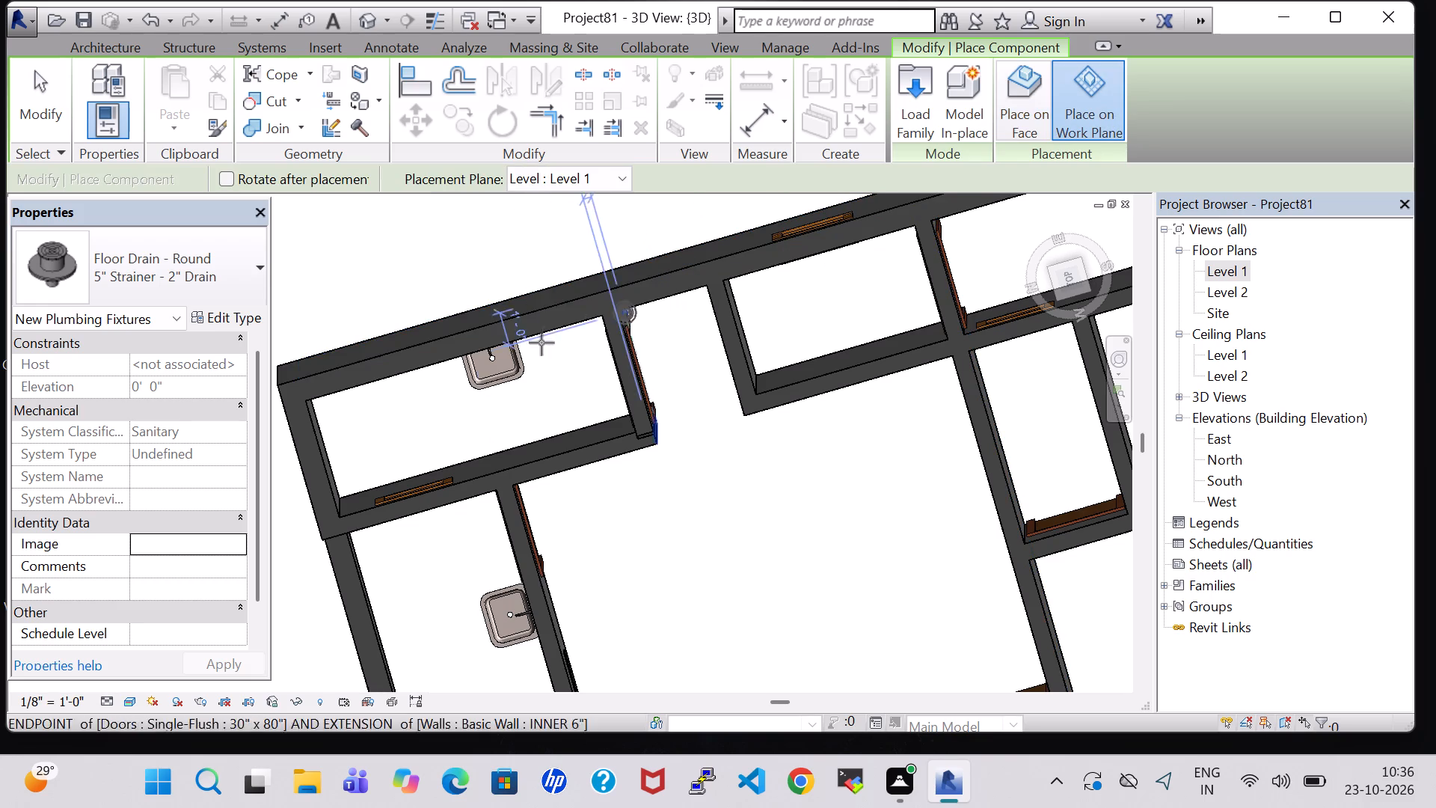
pyautogui.moveTo(489, 435); pyautogui.dragTo(481, 400, button='middle')
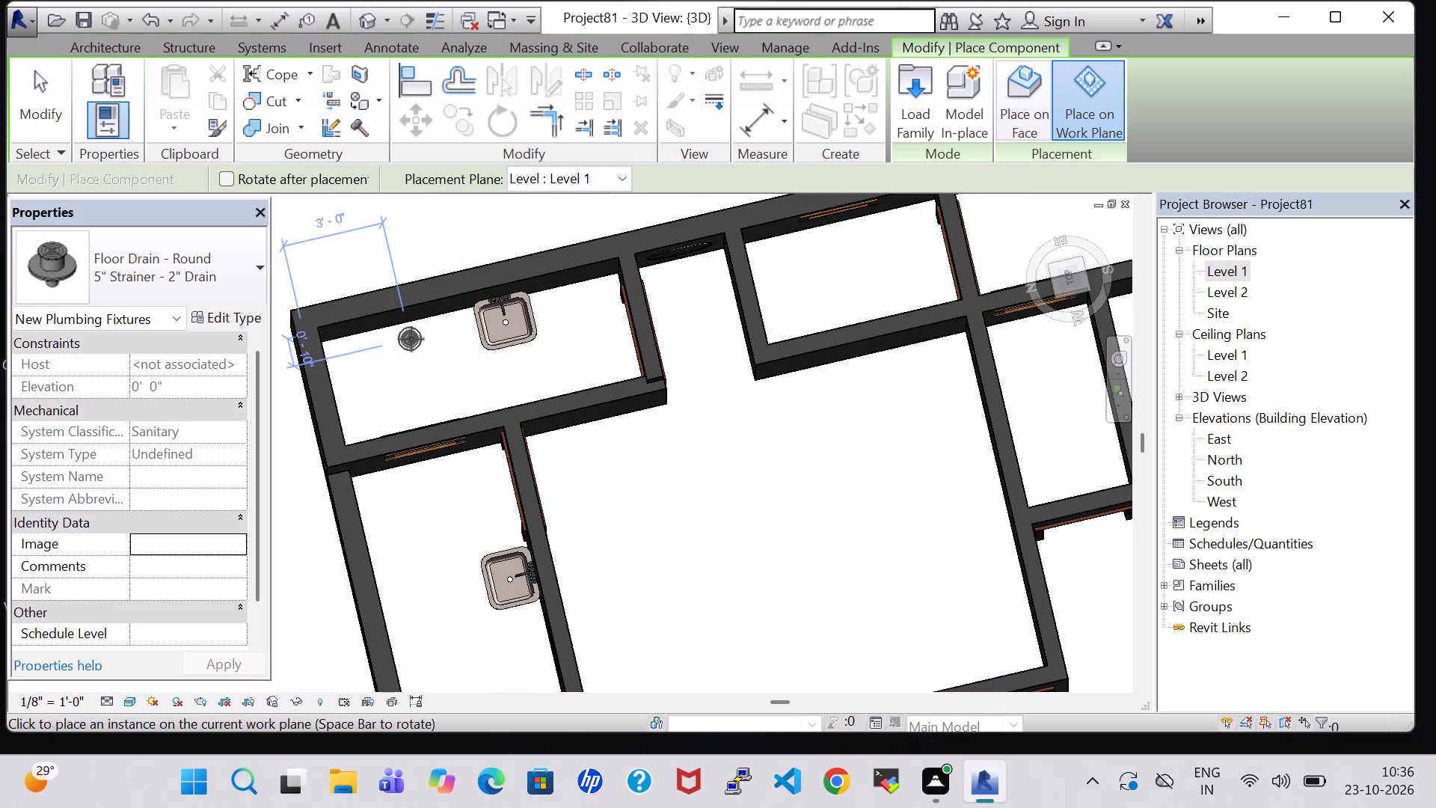
pyautogui.click(411, 339)
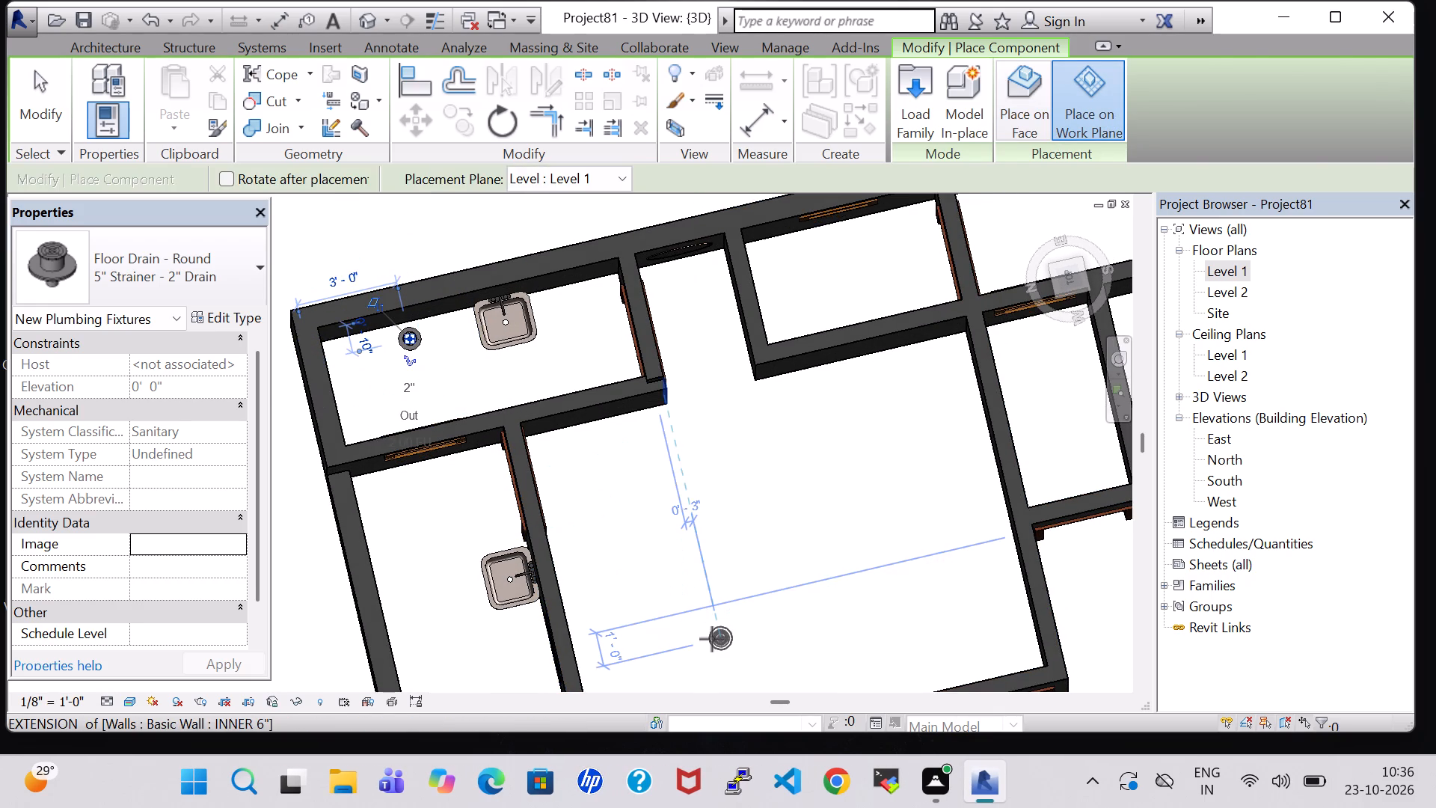
pyautogui.press('Escape')
pyautogui.press('Escape')
# In the Level 1 floor plan, load the Toilet-Domestic-3D component from the Water Closets folder of the architectural plumbing fixtures library.
pyautogui.doubleClick(1226, 270)
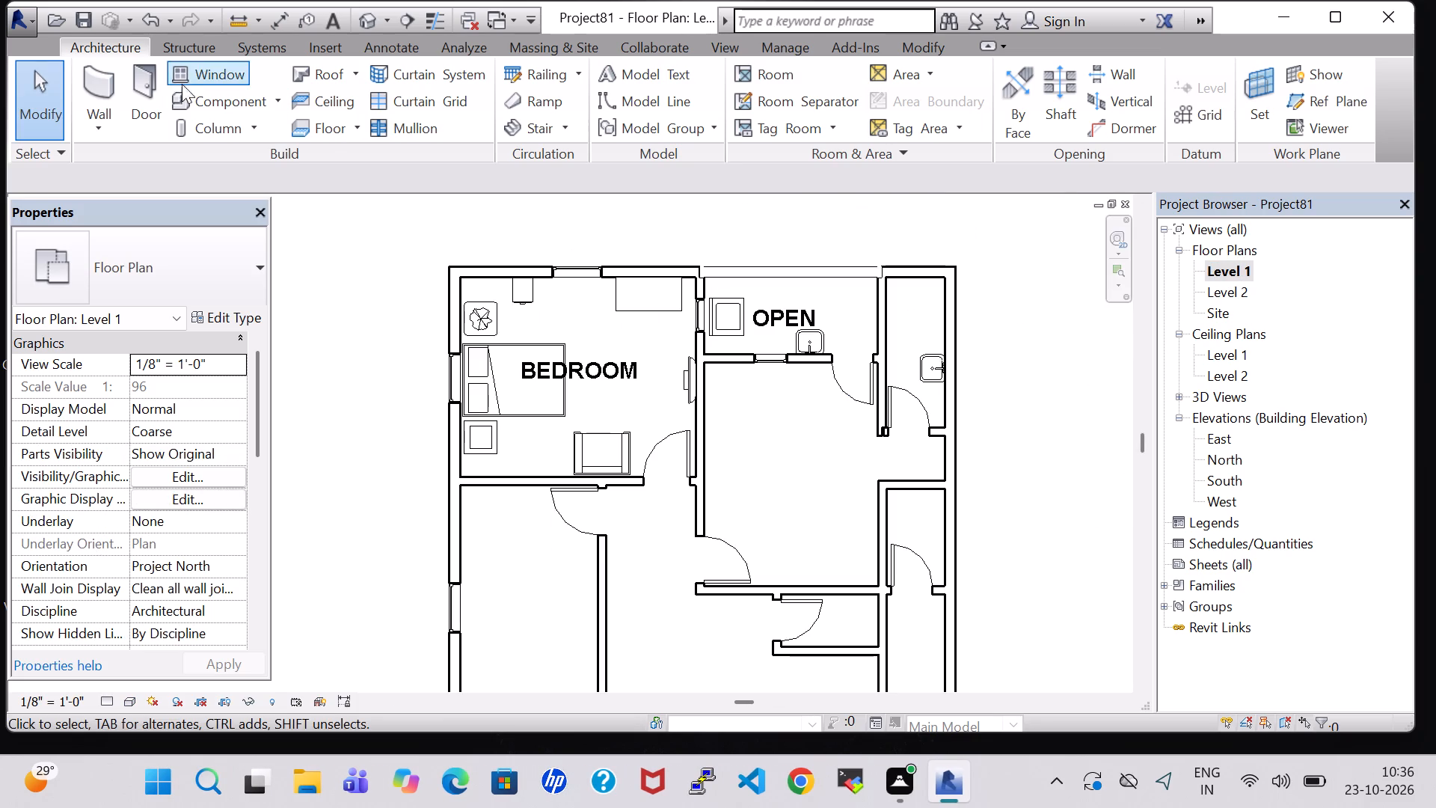
pyautogui.click(214, 99)
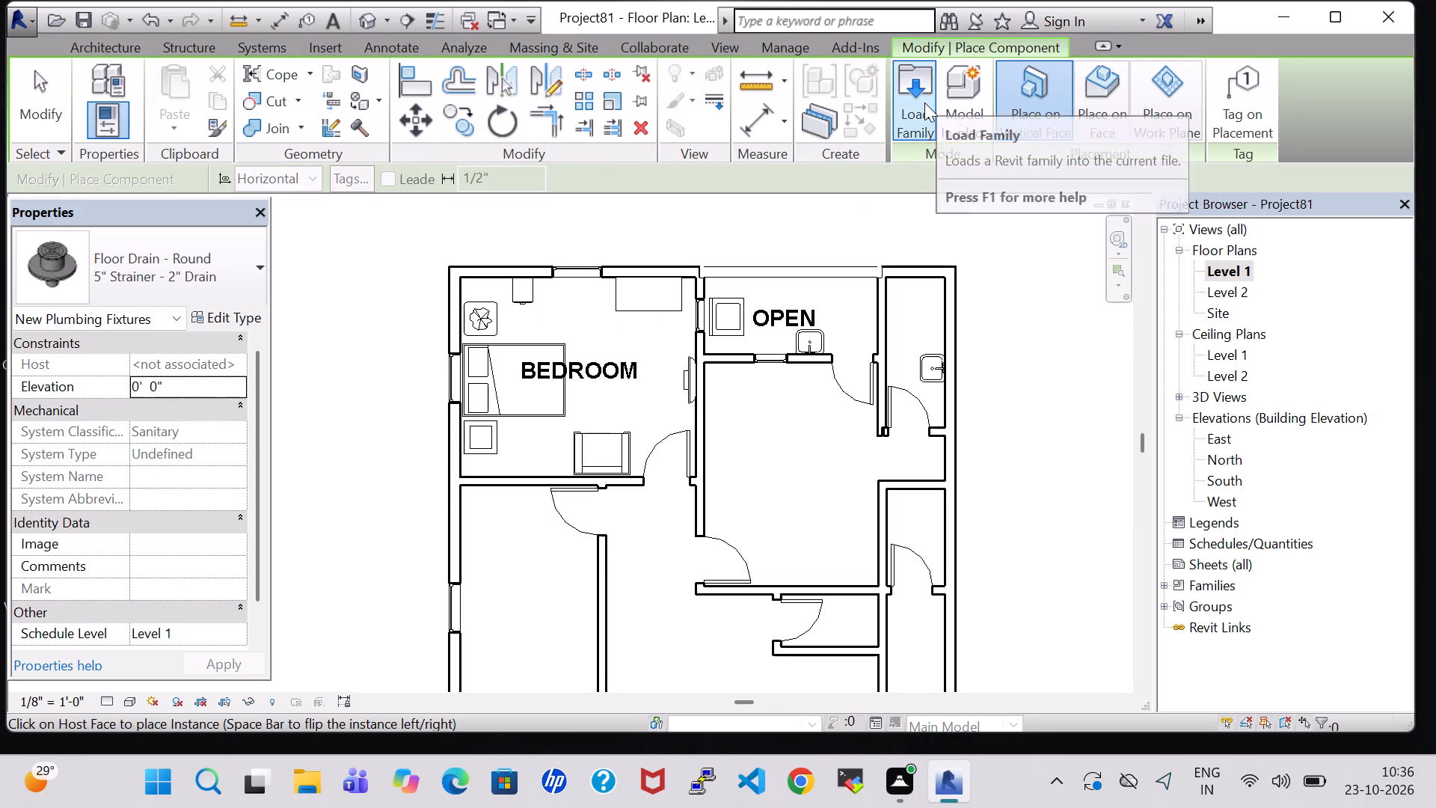
pyautogui.click(924, 102)
pyautogui.click(856, 504)
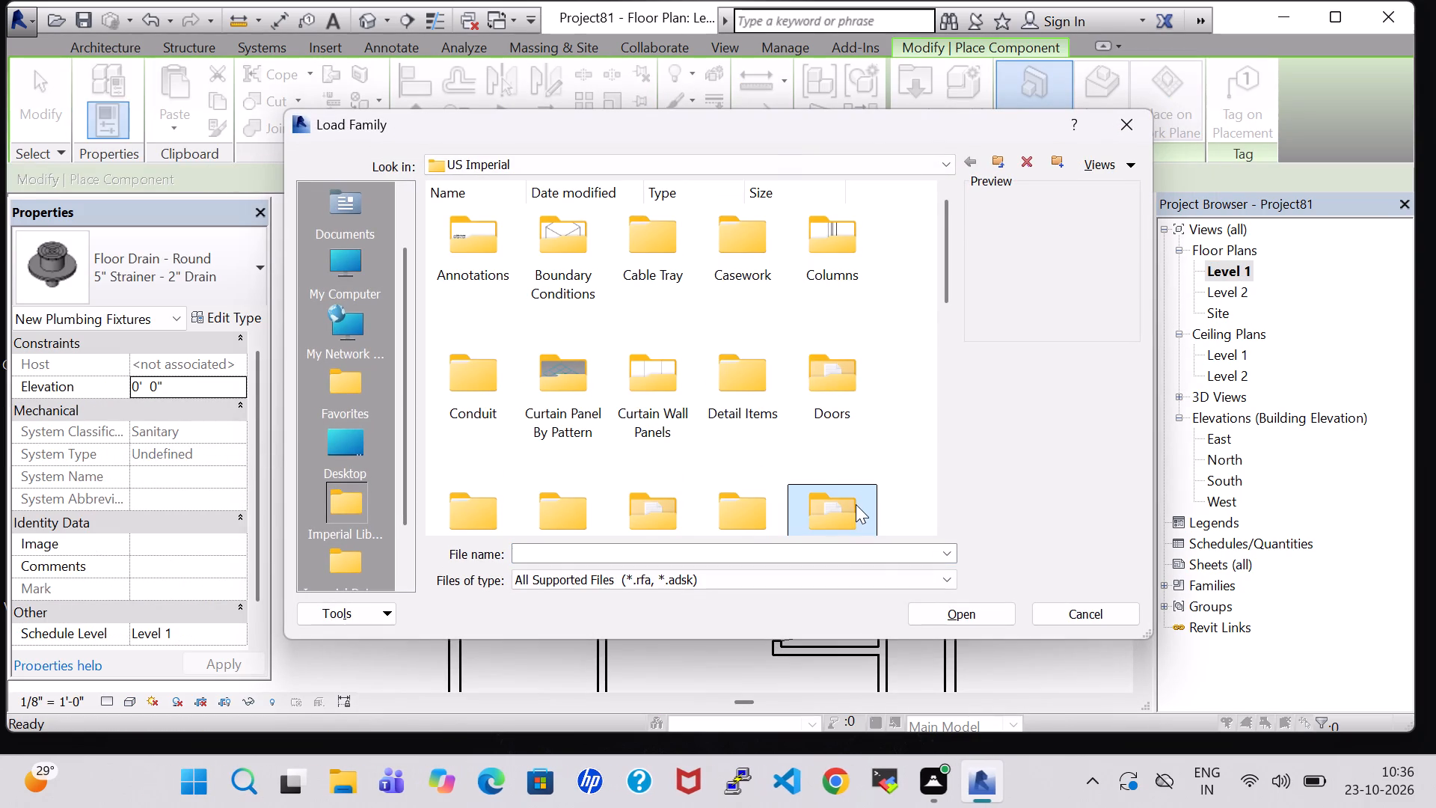
pyautogui.press('p')
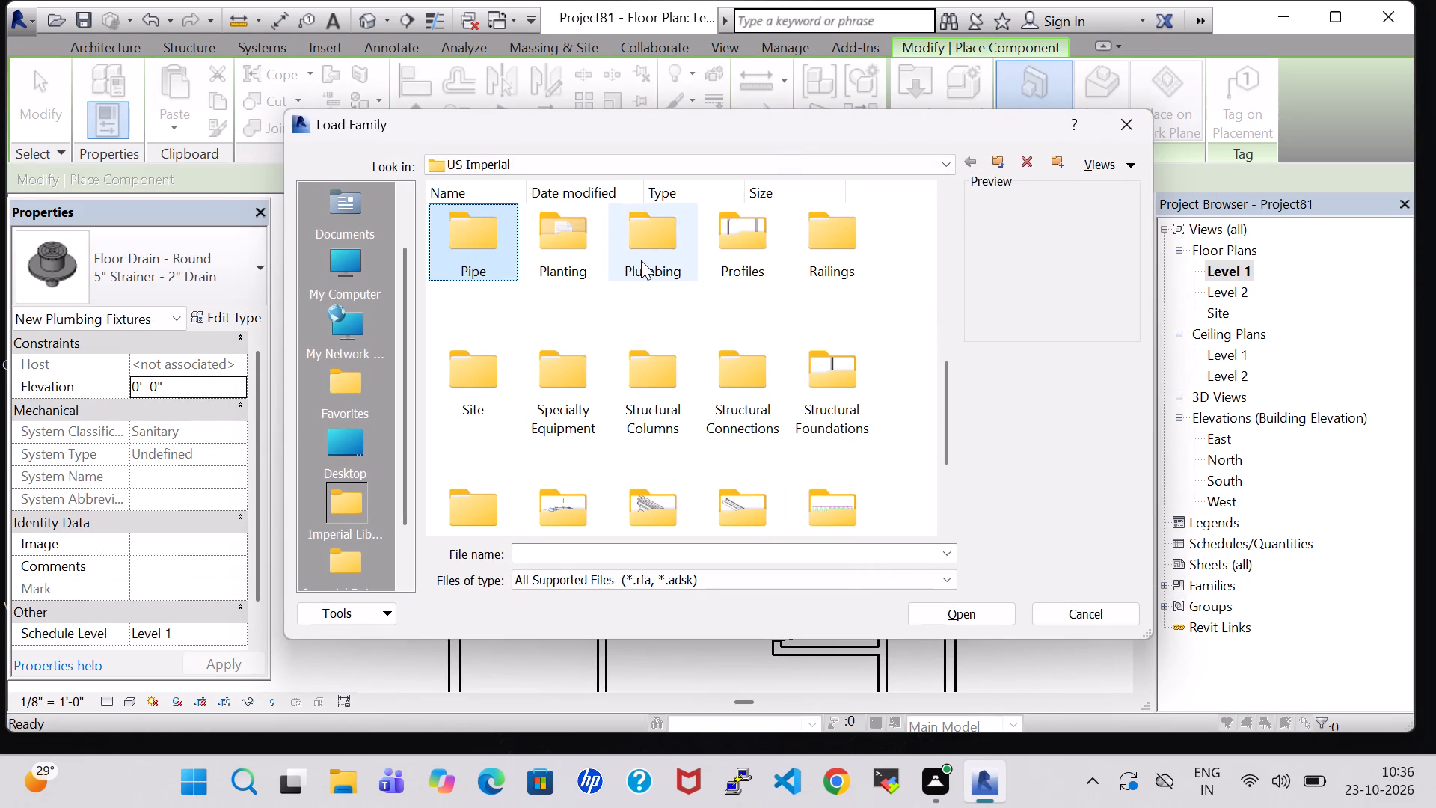
pyautogui.doubleClick(641, 260)
pyautogui.doubleClick(466, 247)
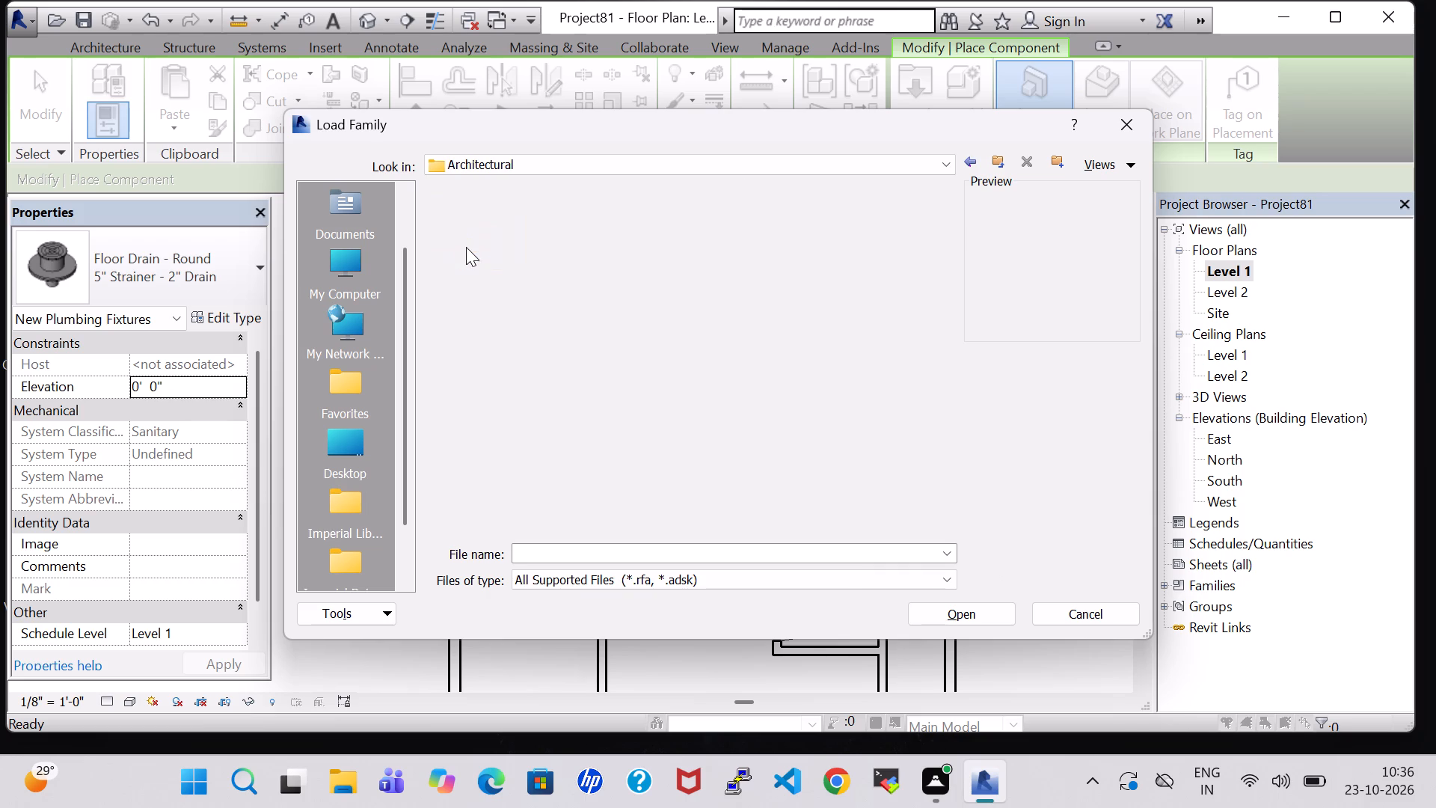
pyautogui.doubleClick(587, 248)
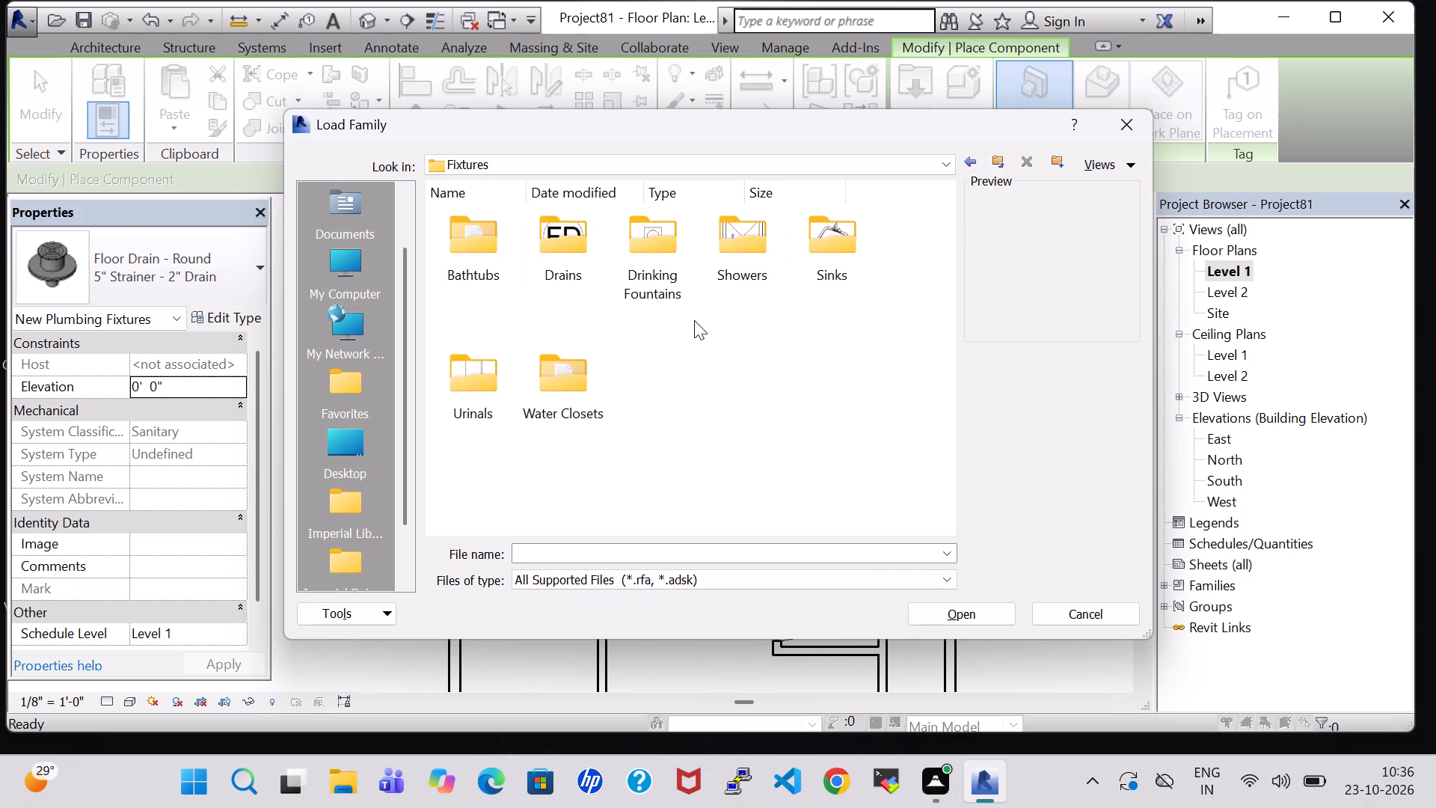
pyautogui.doubleClick(569, 377)
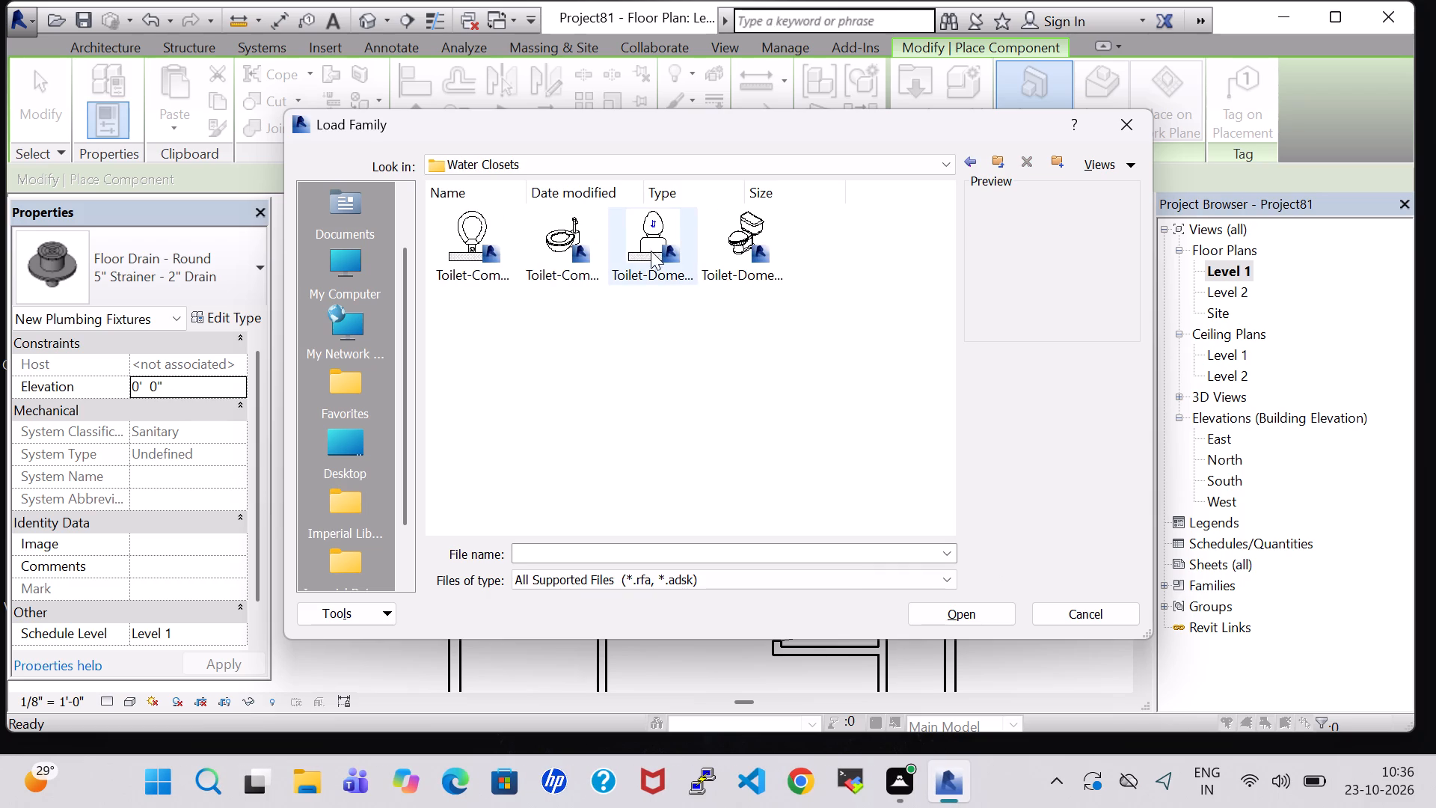
pyautogui.click(727, 239)
pyautogui.click(991, 608)
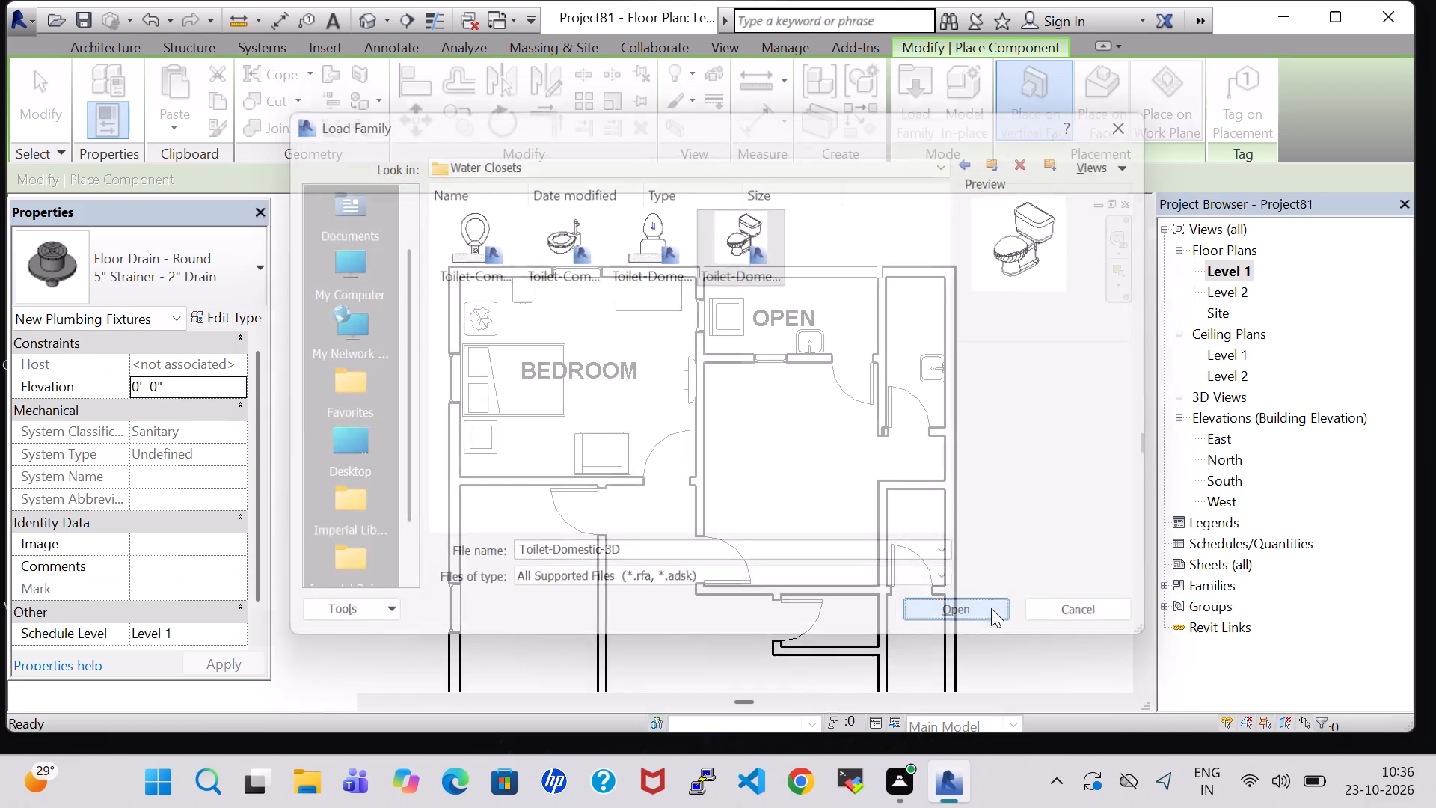
# Place the toilet against the end wall of the narrow sink room, about 2' 3" from the outer side wall, and check it in 3D.
pyautogui.scroll(1, 904, 332)
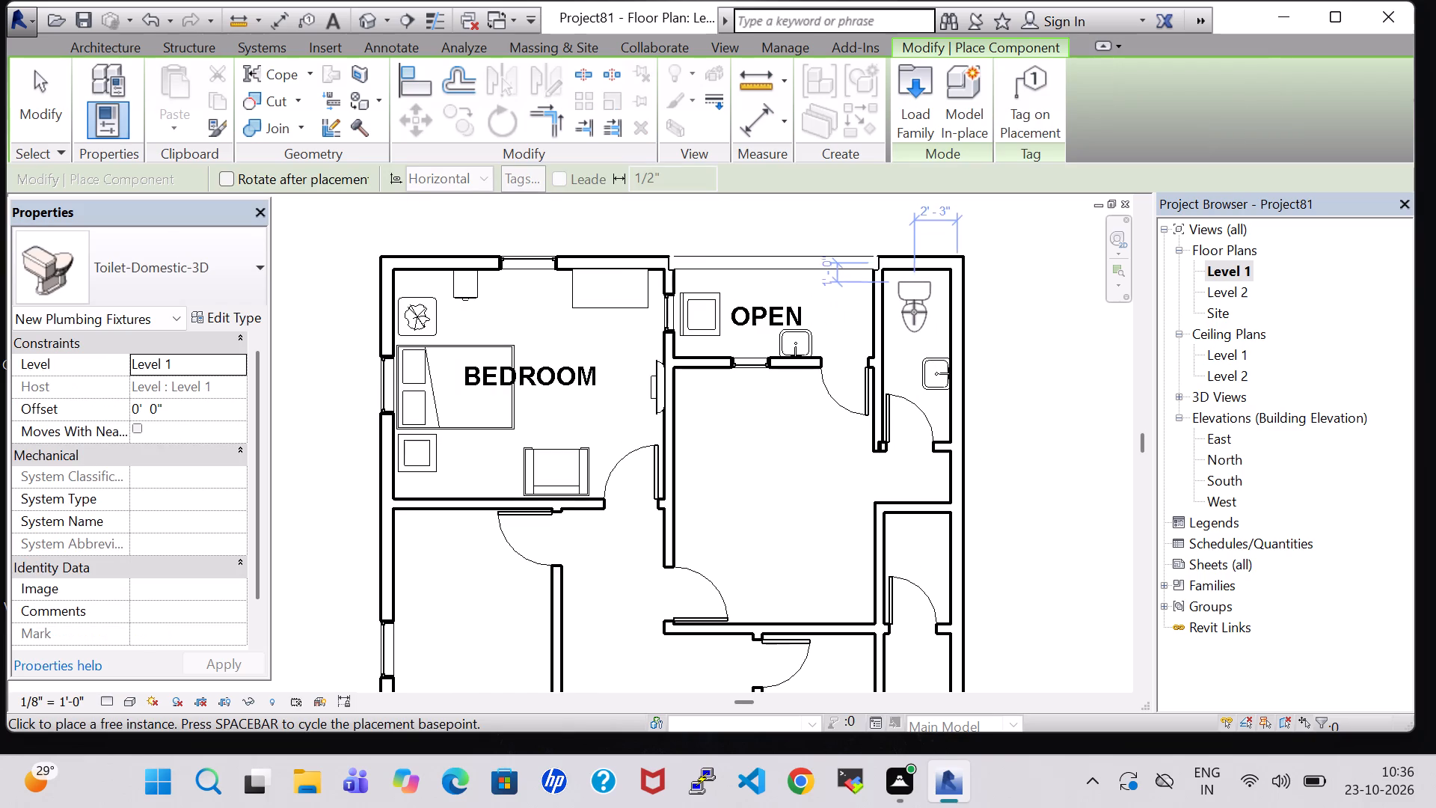
pyautogui.click(914, 301)
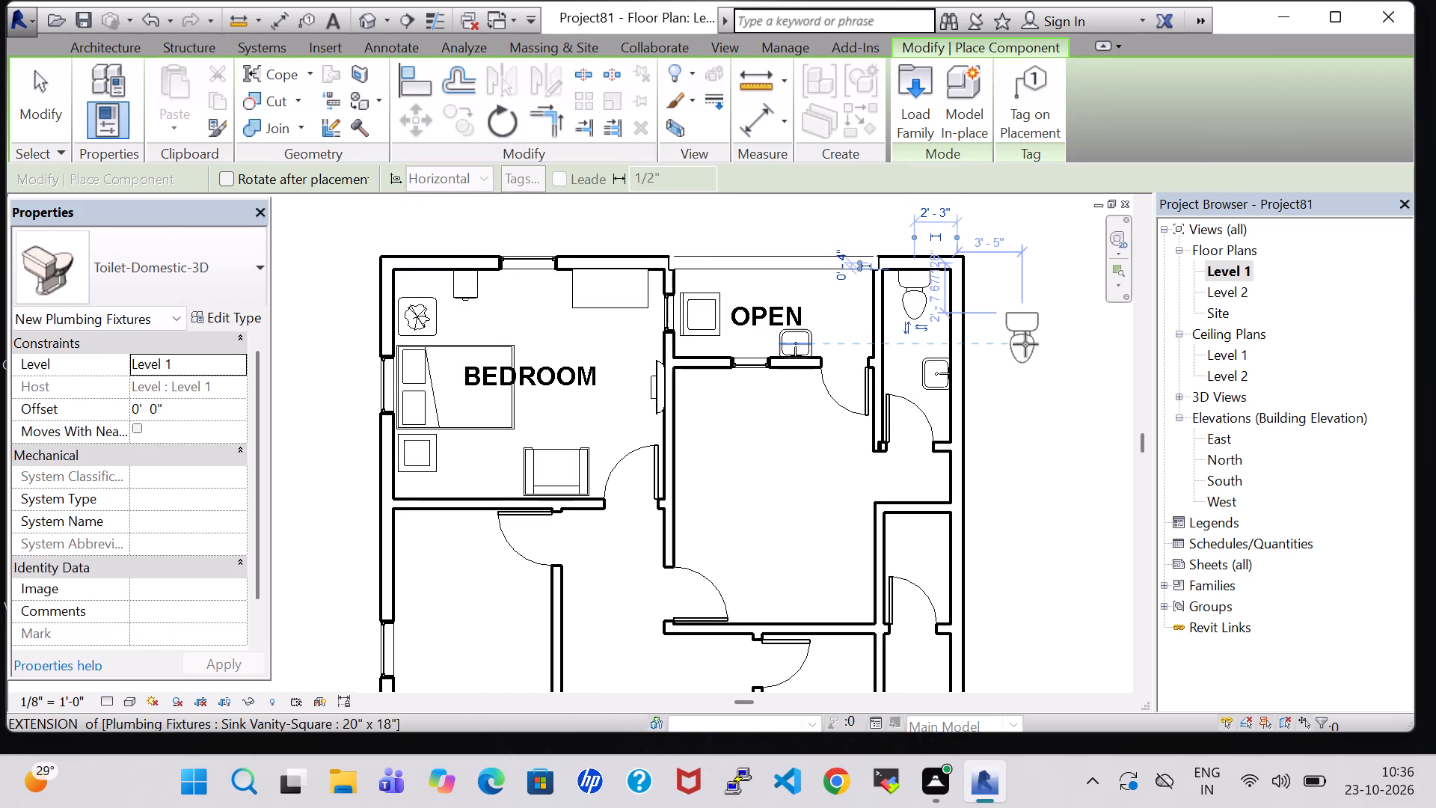
pyautogui.press('Escape')
pyautogui.press('Escape')
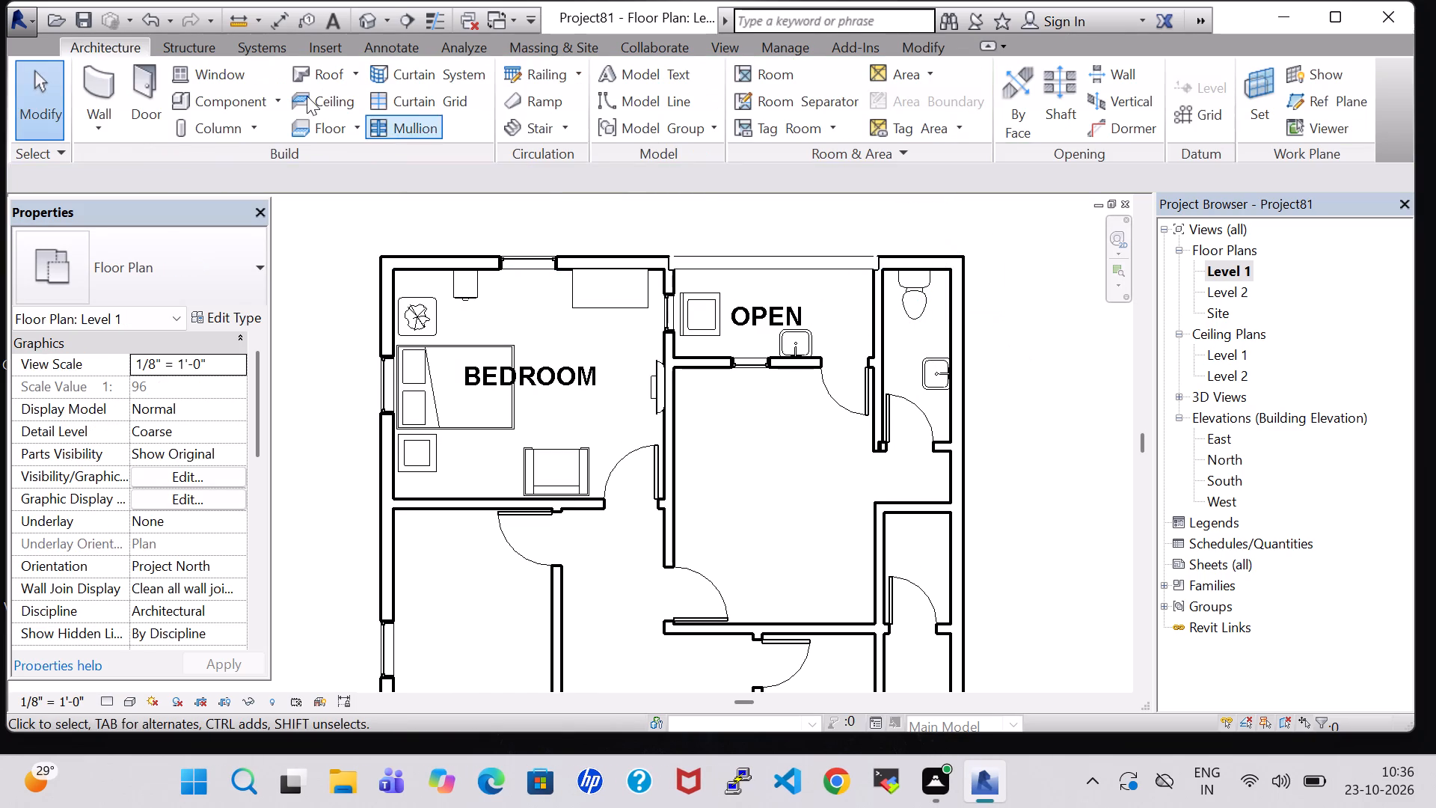
pyautogui.click(364, 26)
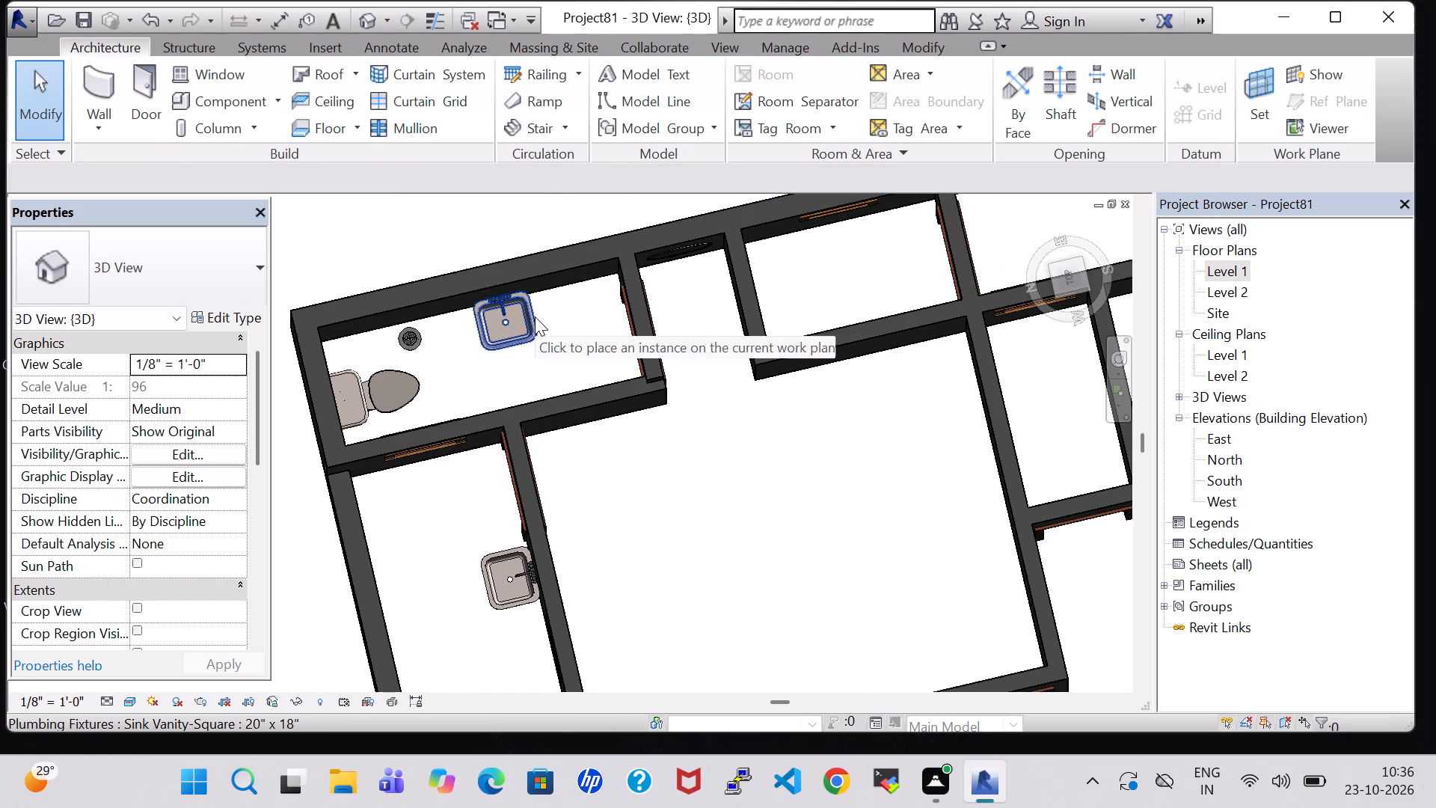
# Back in the Level 1 floor plan, place a tagged room in the narrow space containing the toilet and sink.
pyautogui.doubleClick(1233, 273)
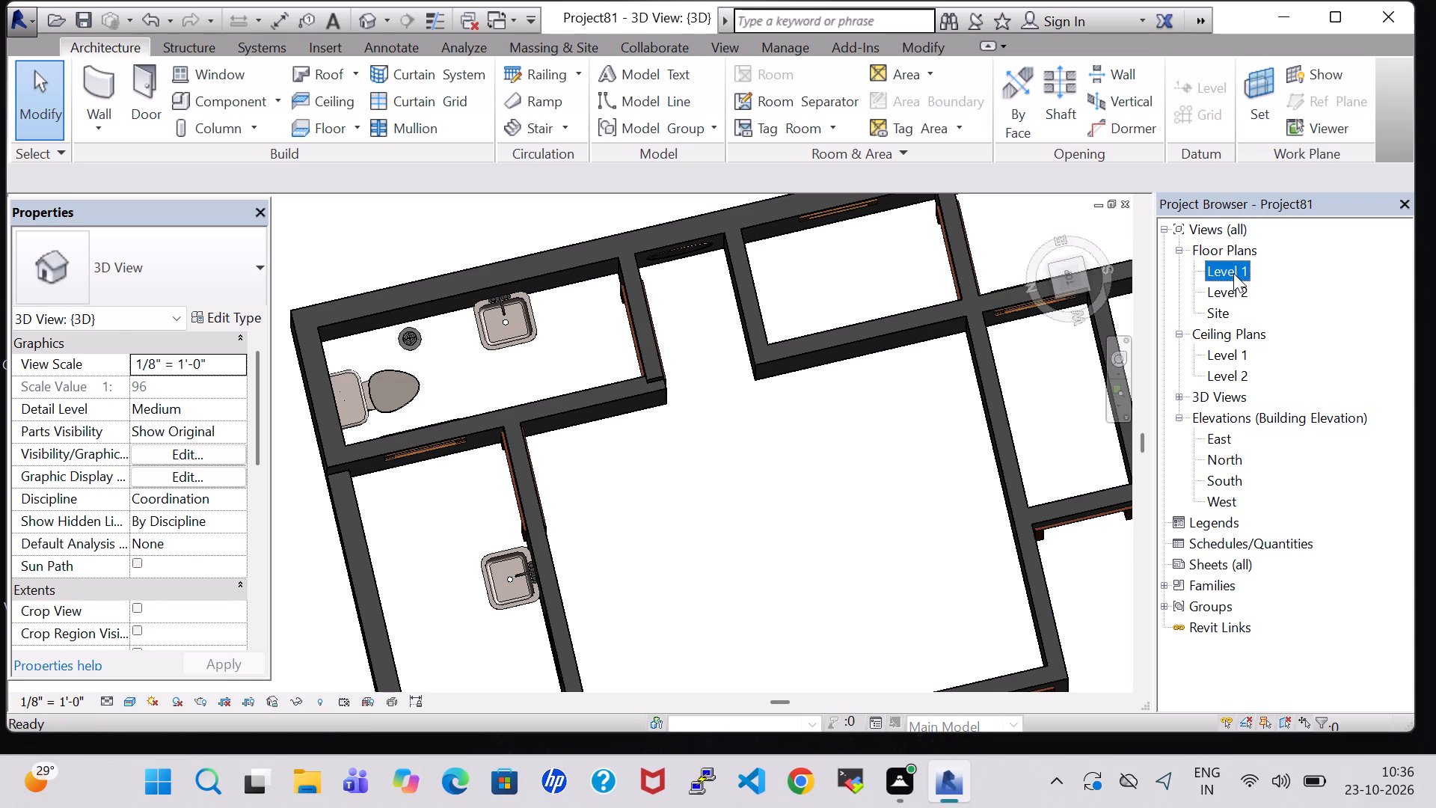
pyautogui.scroll(-1, 1129, 367)
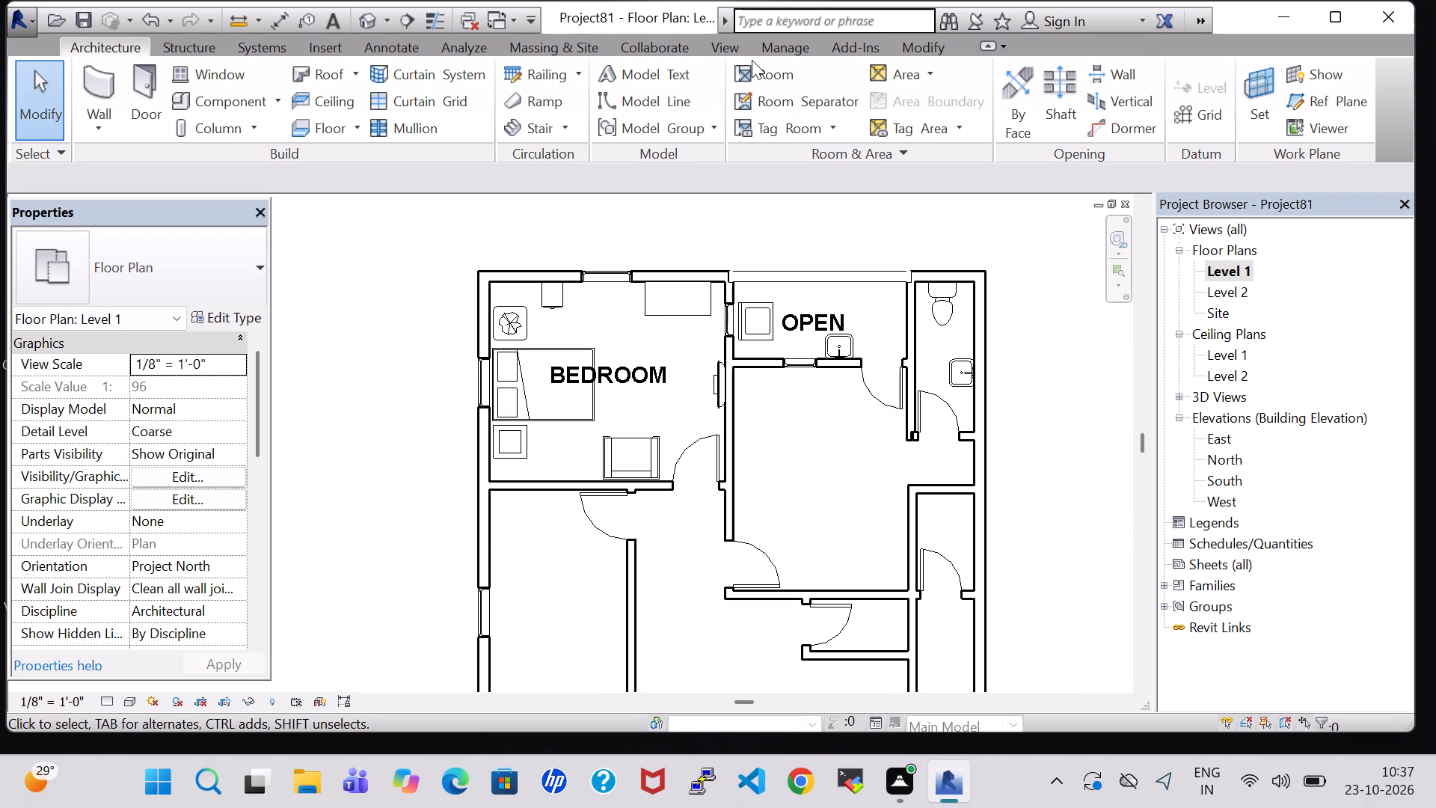
pyautogui.click(761, 71)
pyautogui.click(948, 354)
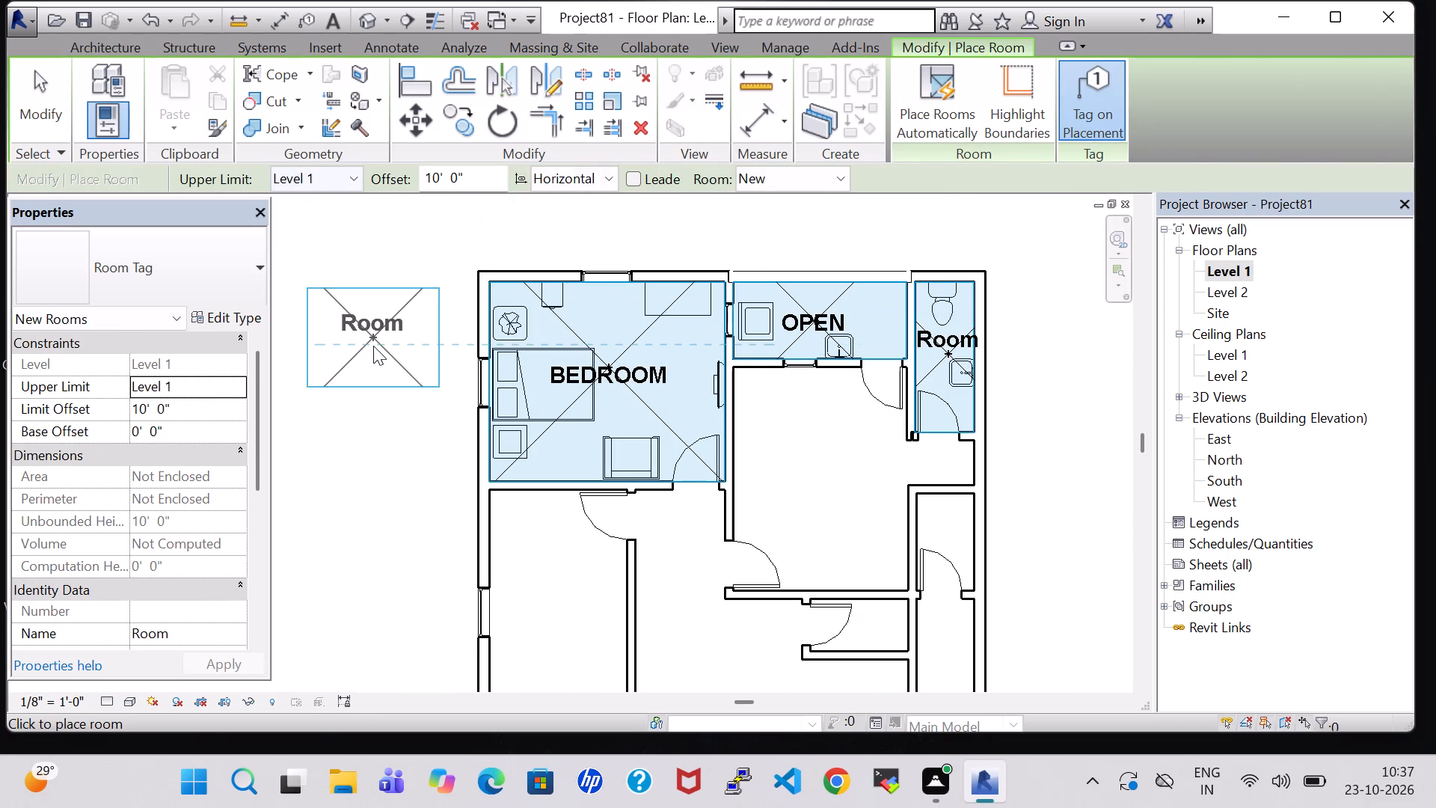
pyautogui.press('Escape')
pyautogui.press('Escape')
# Set the new room tag's orientation to Vertical.
pyautogui.click(948, 335)
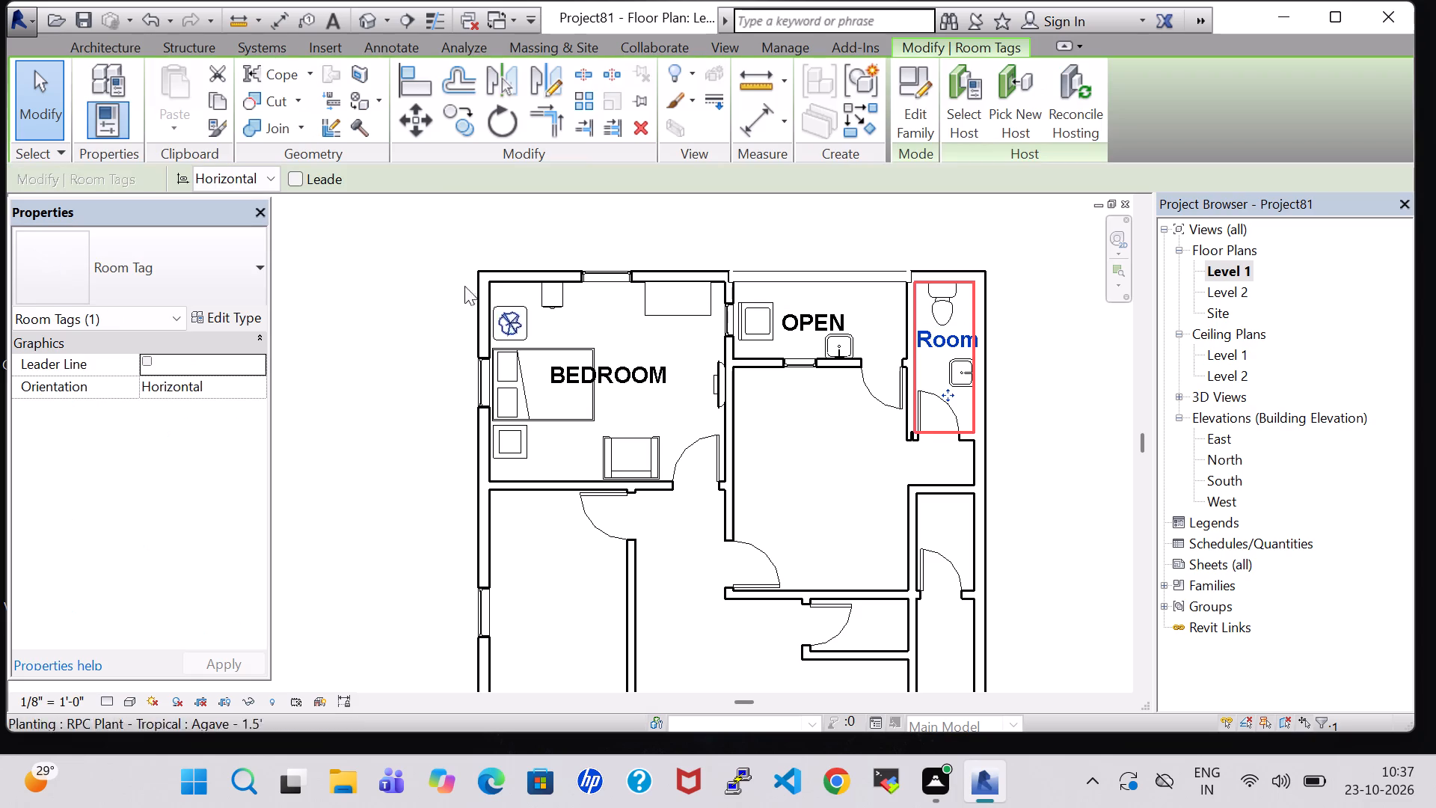
pyautogui.click(245, 181)
pyautogui.click(249, 220)
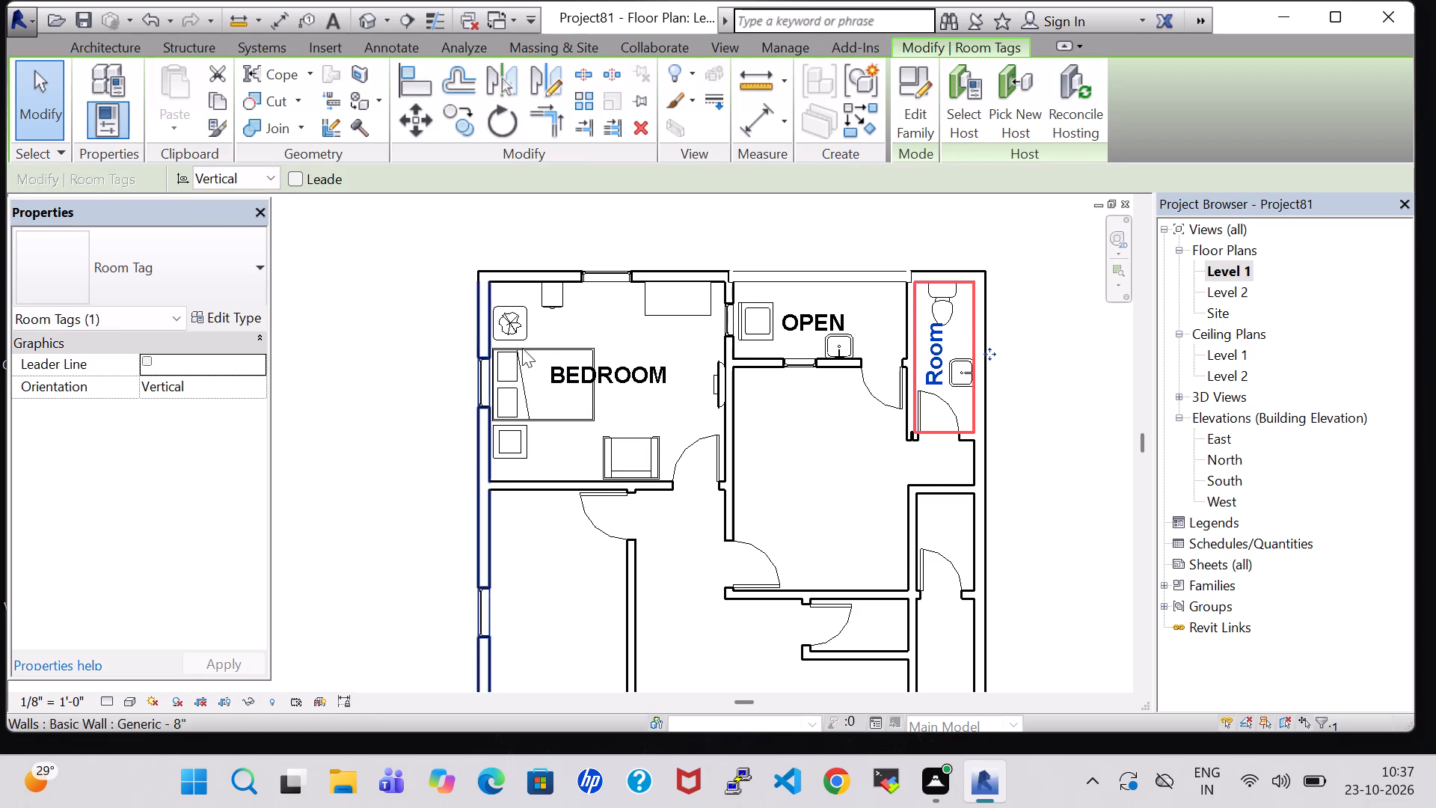
pyautogui.press('Escape')
pyautogui.press('Escape')
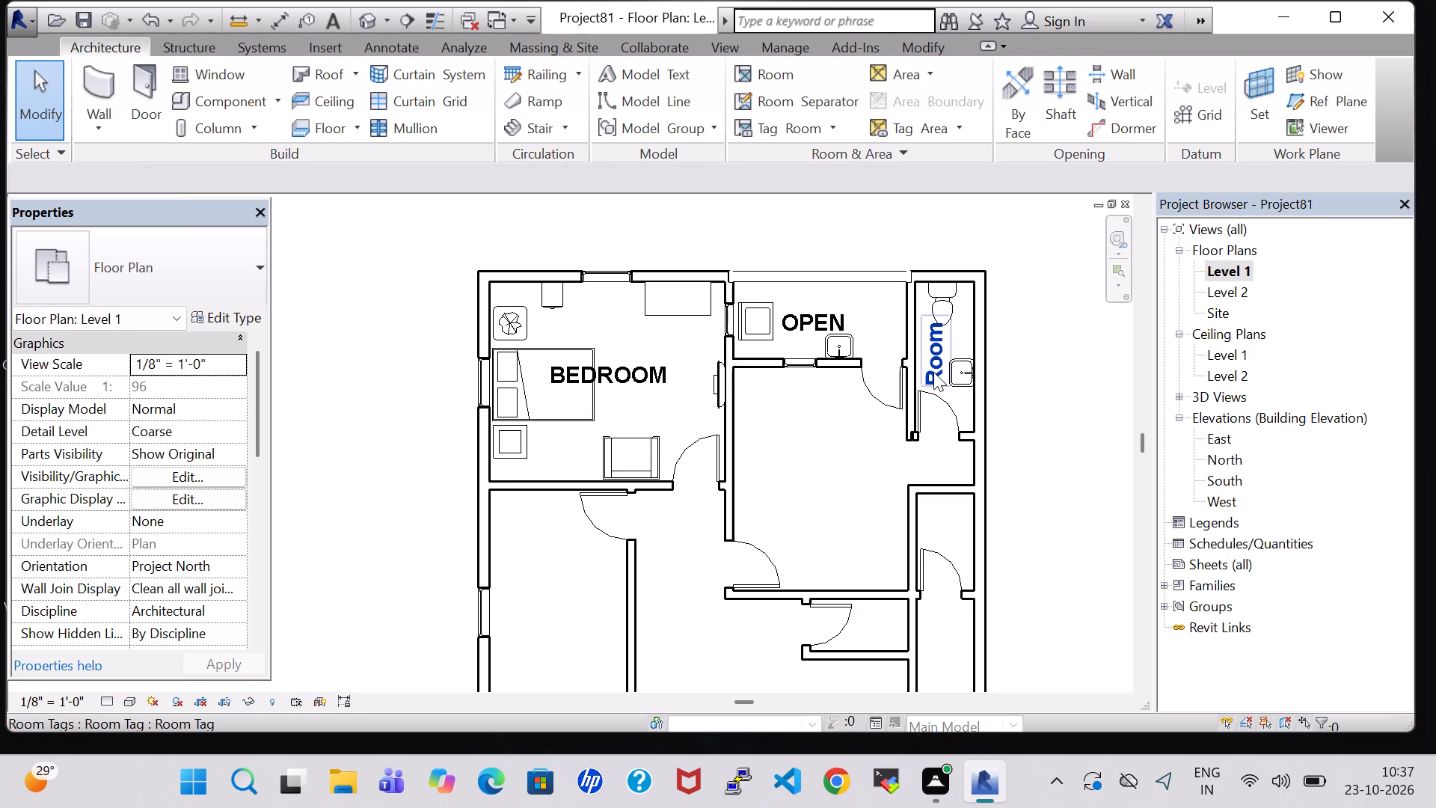
# Rename the vertical room tag as TOILET and nudge it slightly toward the outer wall within the narrow room.
pyautogui.doubleClick(933, 372)
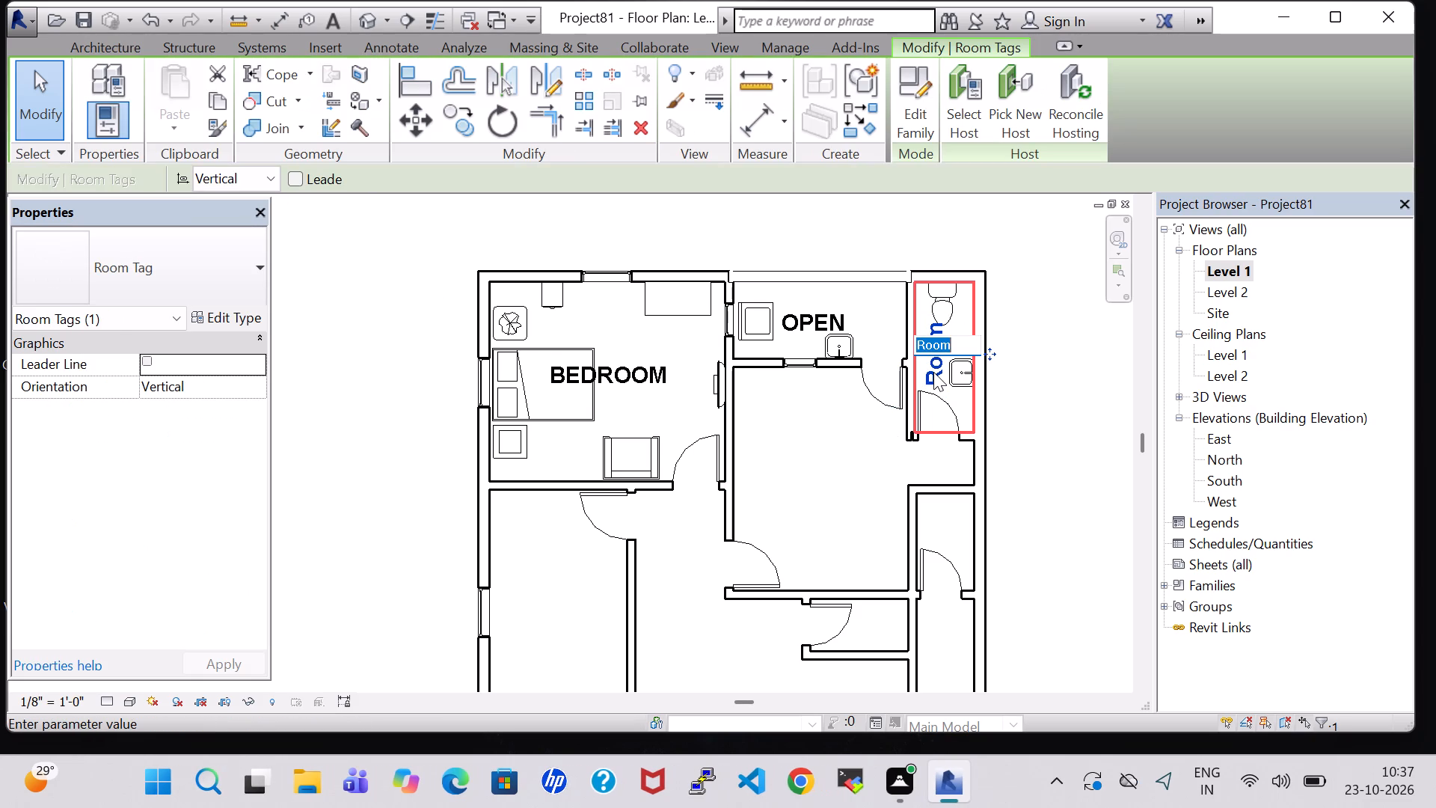
pyautogui.press('BackSpace')
pyautogui.write('TOILET')
pyautogui.press('Return')
pyautogui.press('Right')
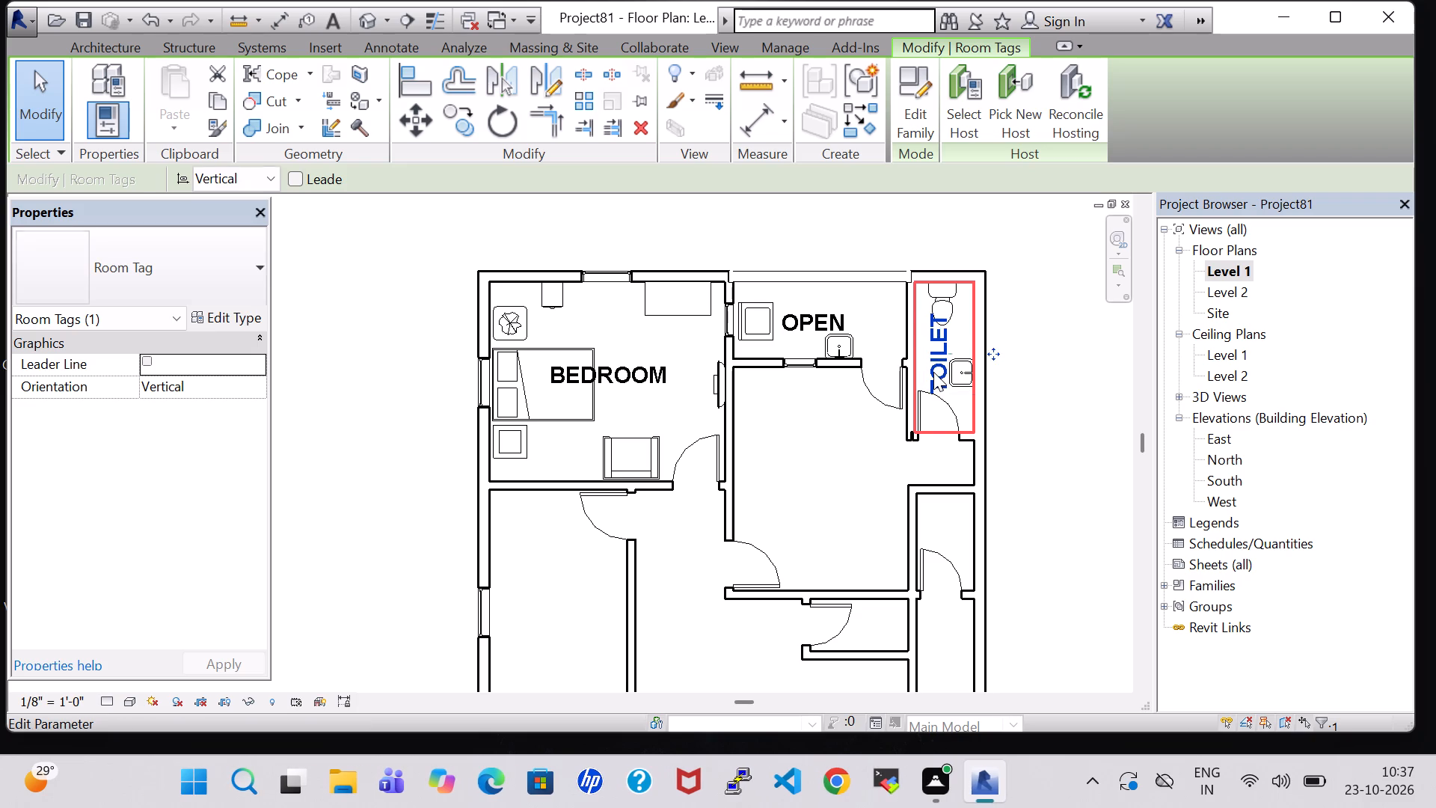
pyautogui.press('Right')
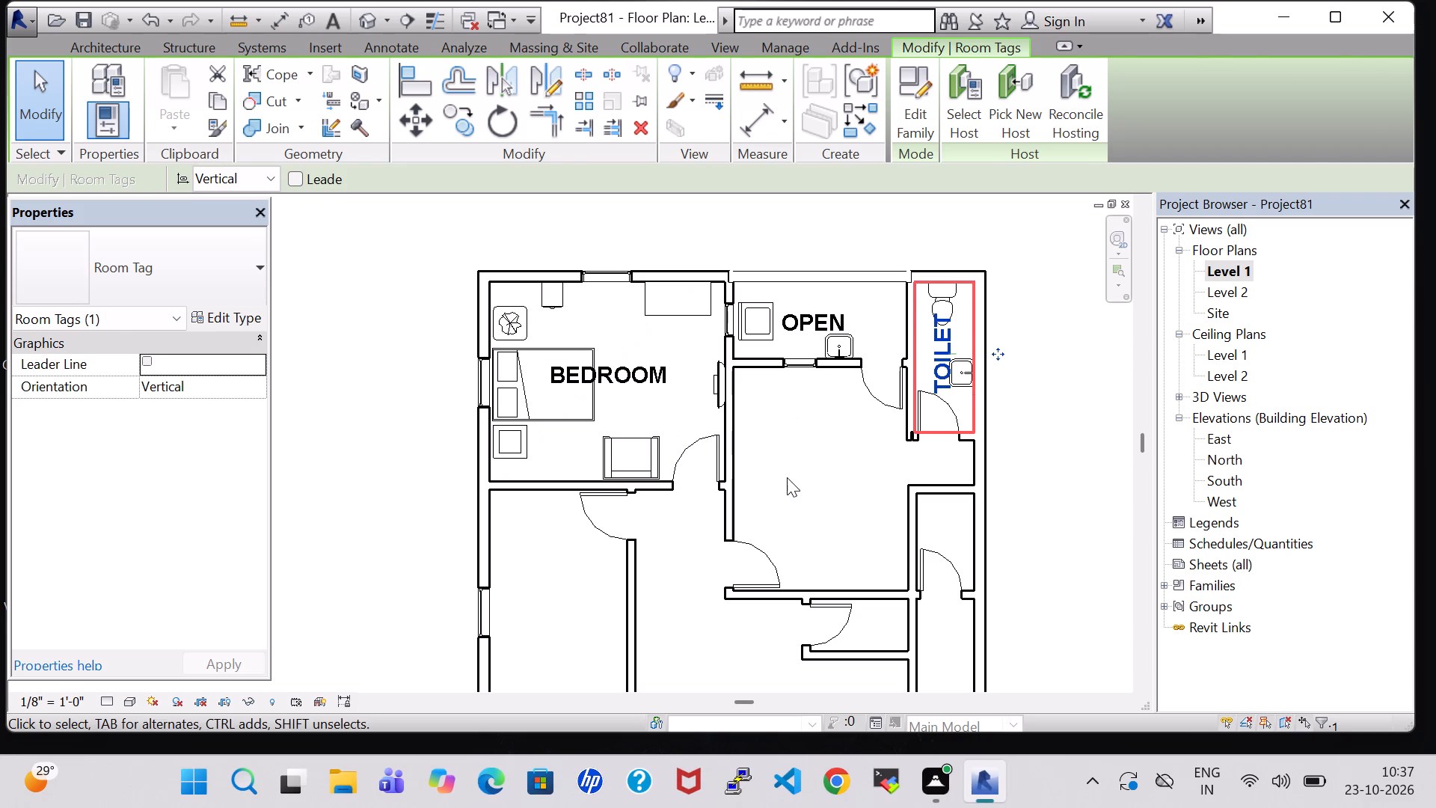
pyautogui.click(787, 477)
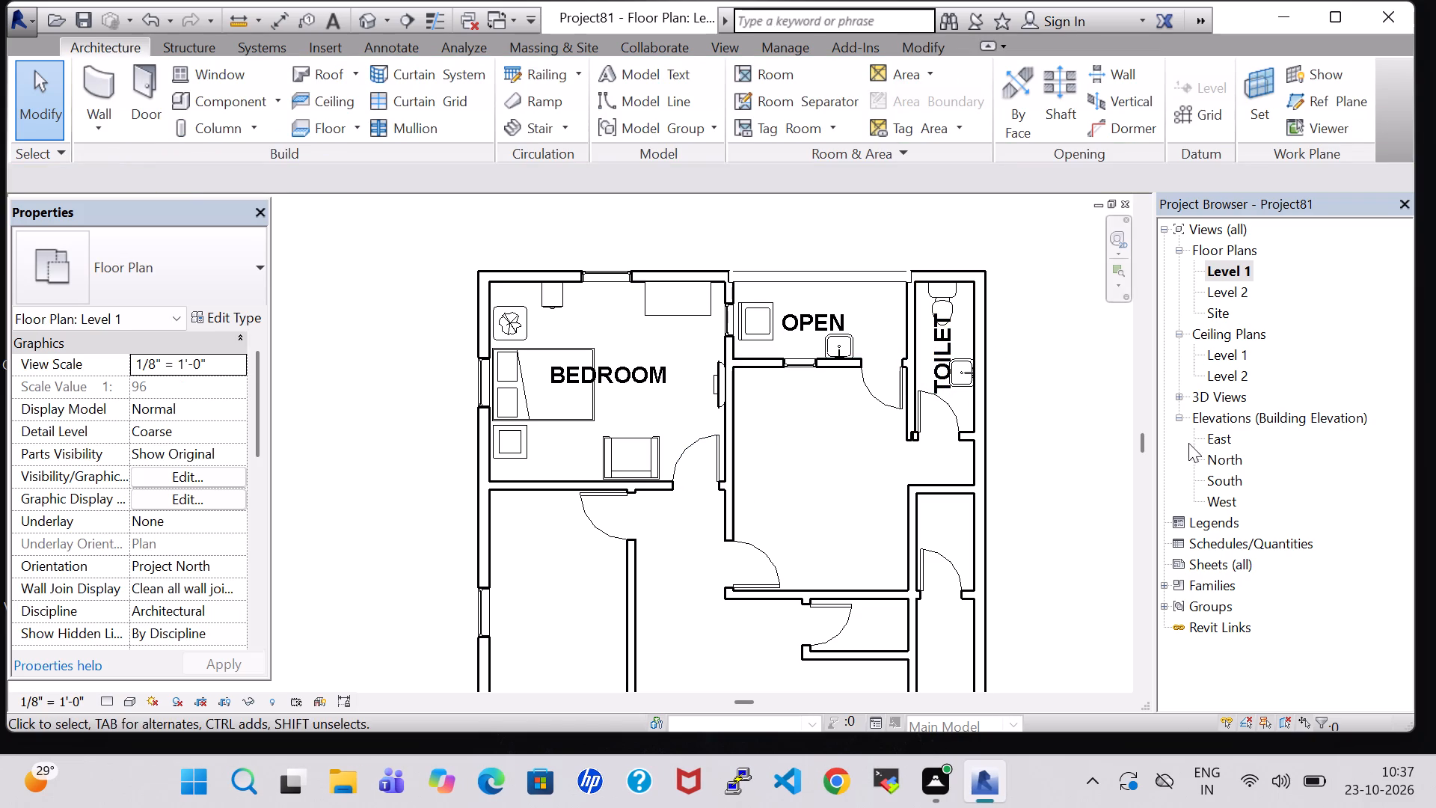
# Create a similar Double 53" x 74" bed in the room below OPEN, its head about 7" from the shared window wall.
pyautogui.click(565, 411)
pyautogui.rightClick(565, 411)
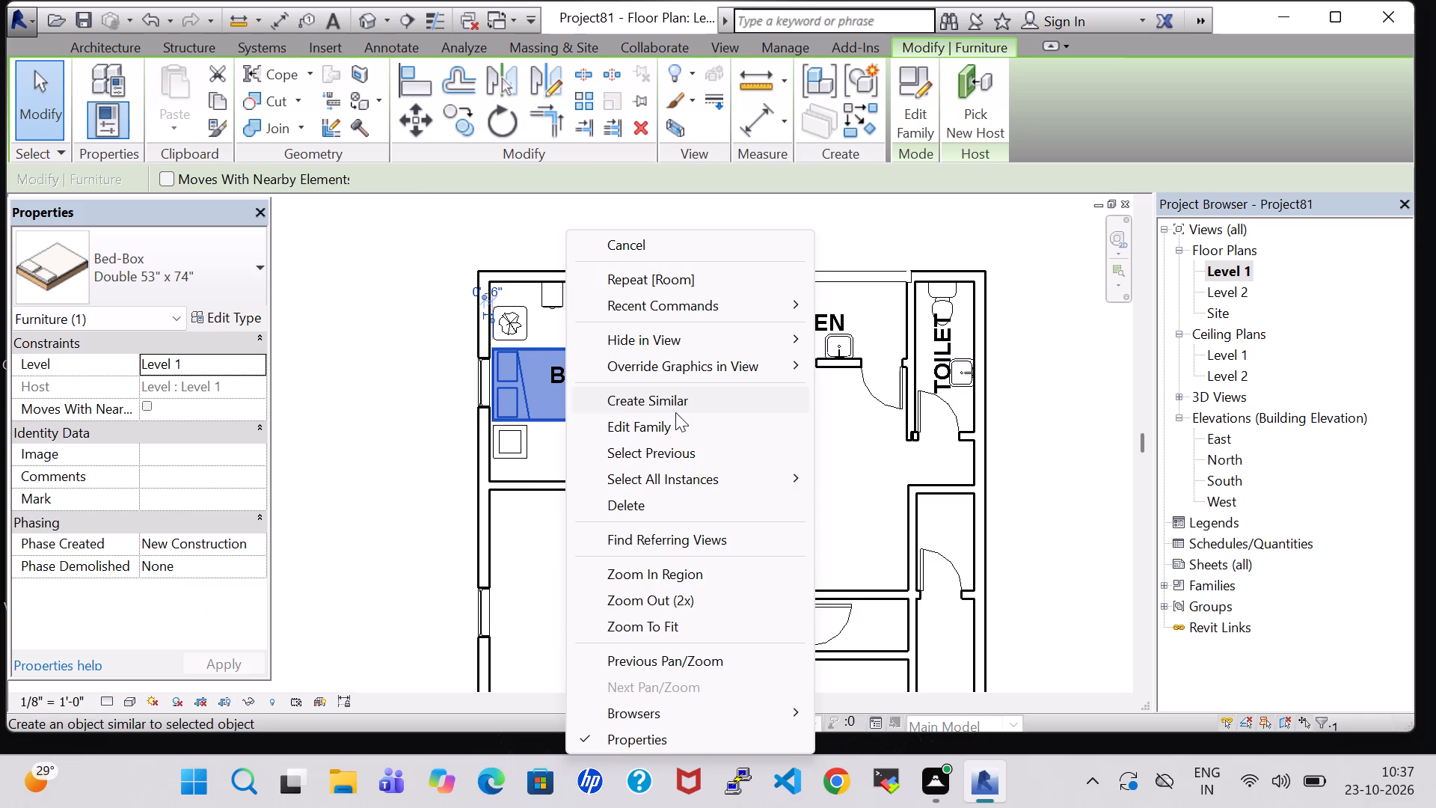
pyautogui.click(675, 409)
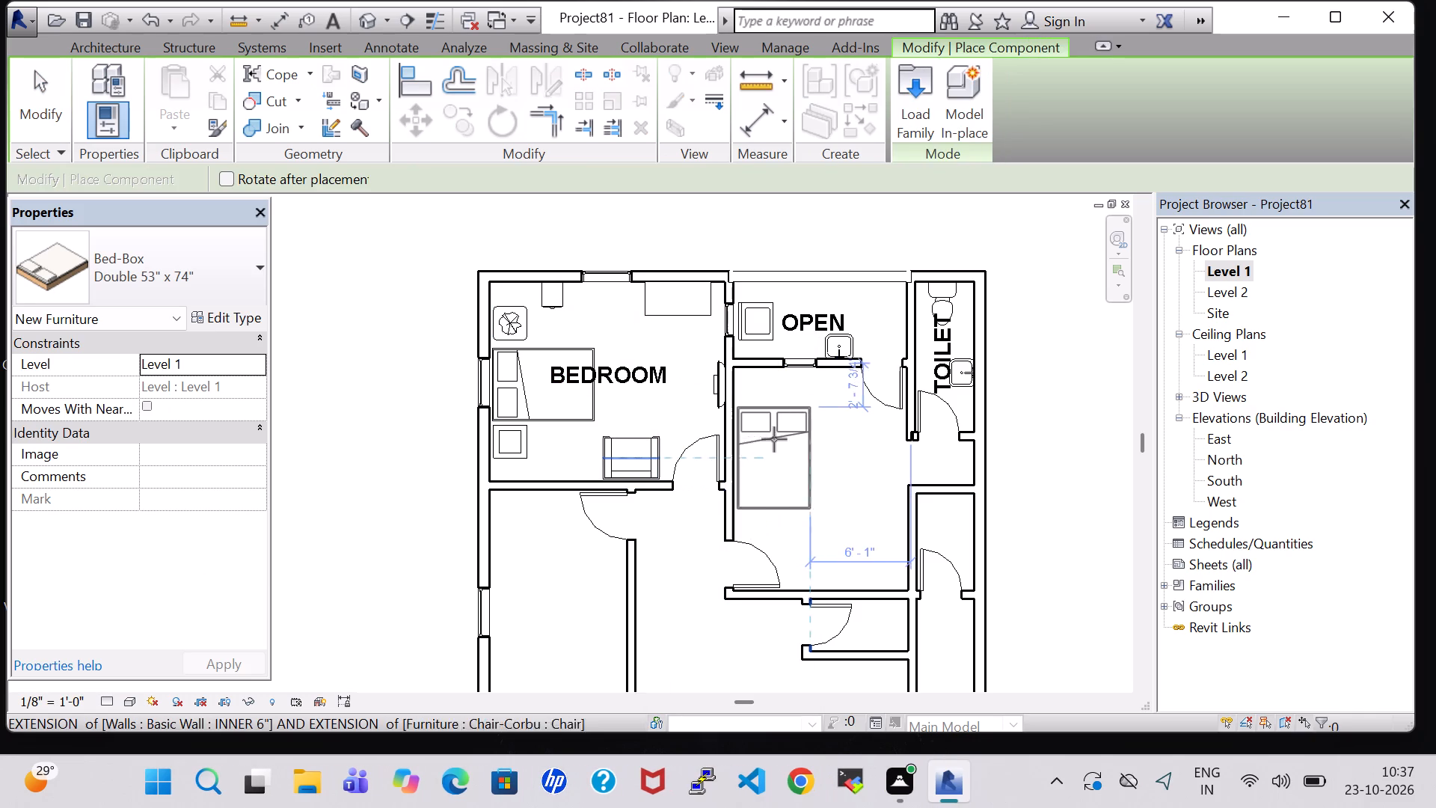
pyautogui.scroll(2, 774, 422)
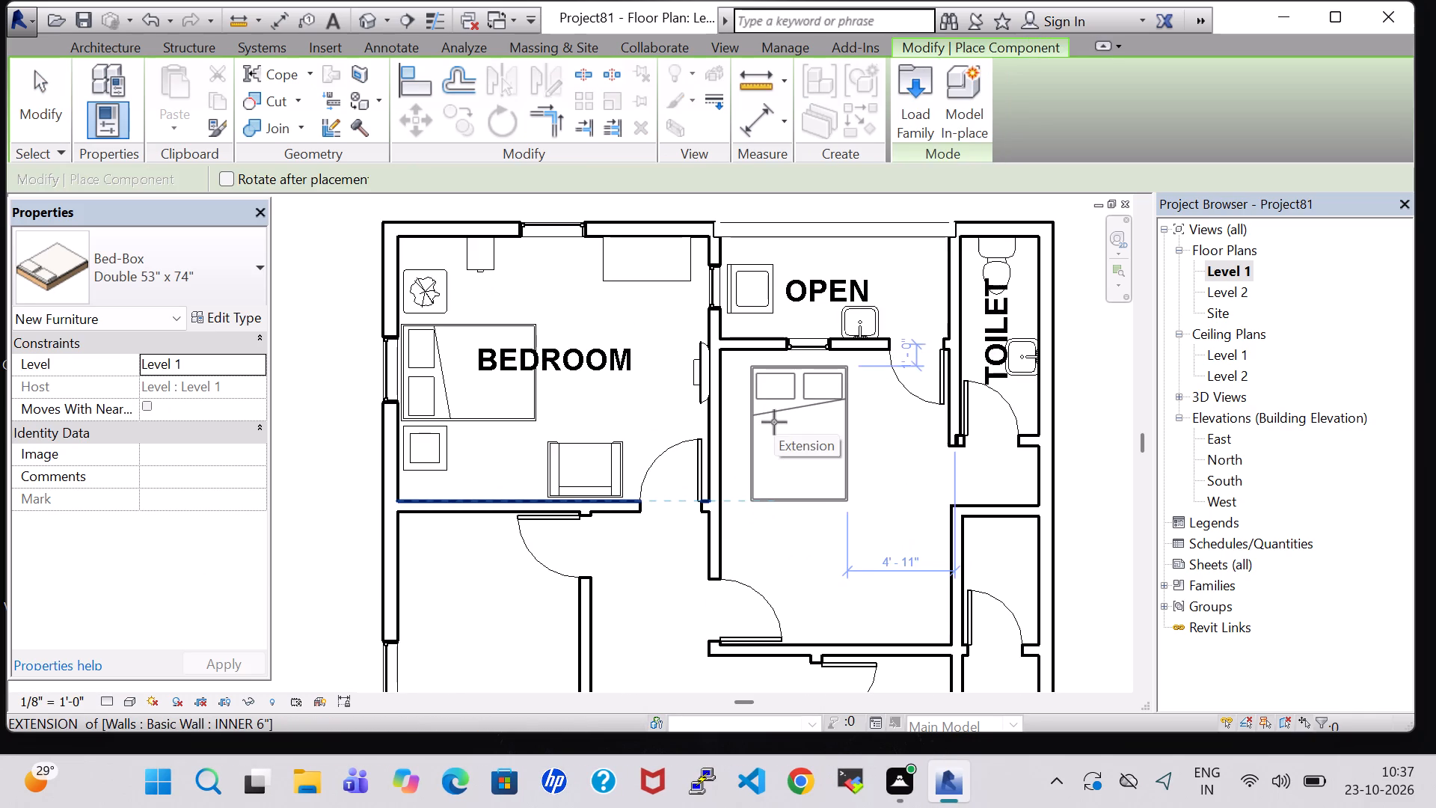
pyautogui.scroll(3, 781, 422)
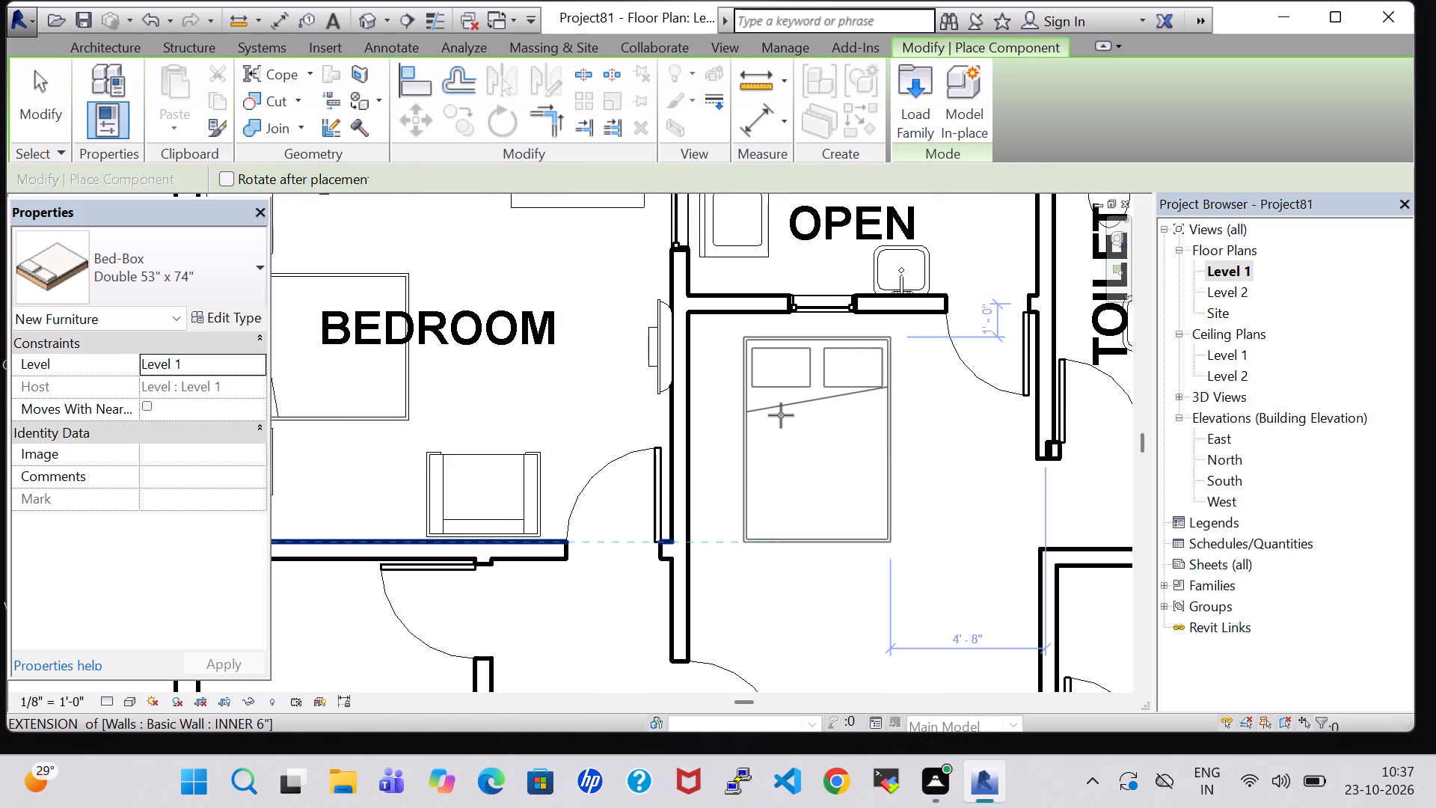
pyautogui.scroll(2, 781, 415)
pyautogui.click(780, 394)
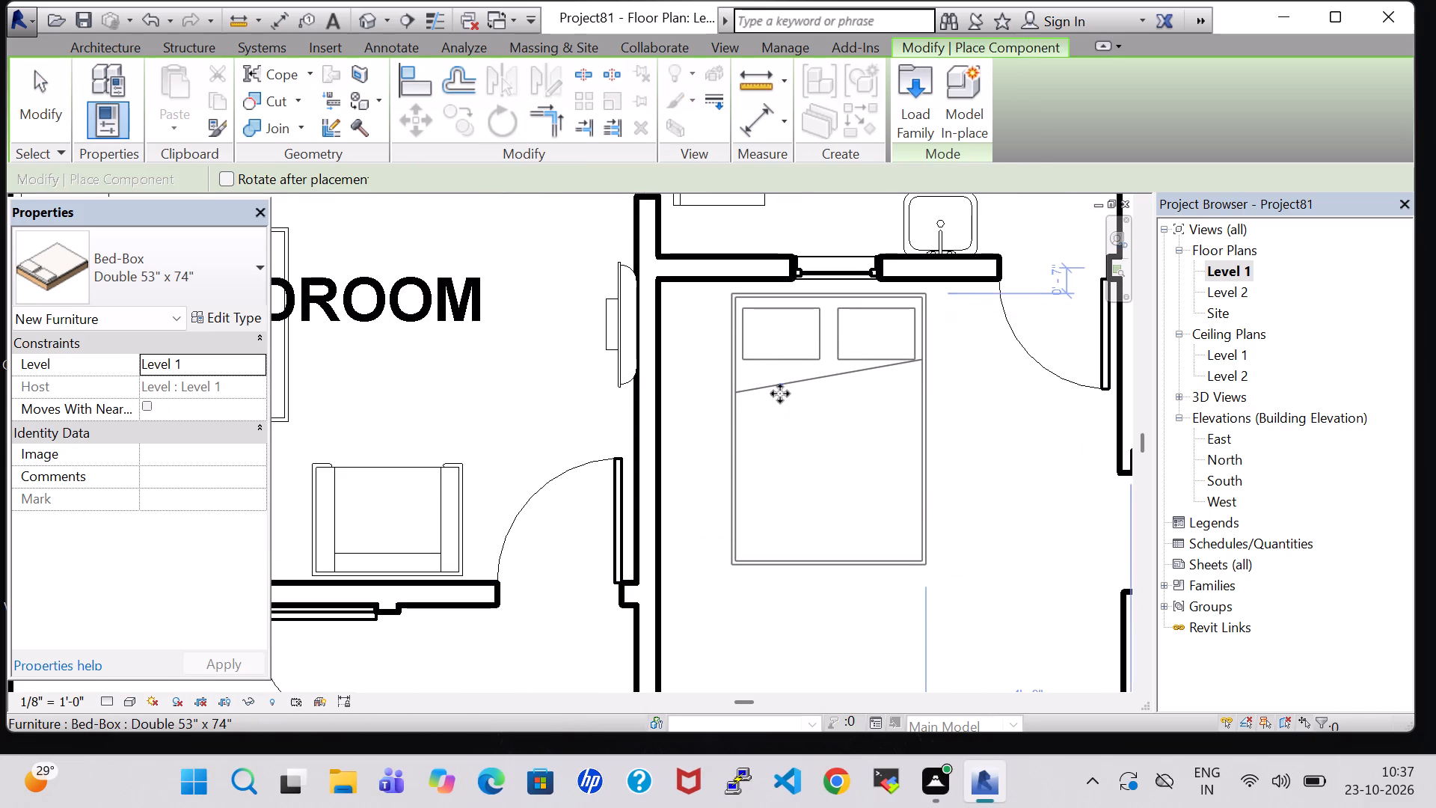
# Nudge the new double bed slightly toward the toilet side and closer to the window wall, about 5" from it.
pyautogui.press('Escape')
pyautogui.press('Escape')
pyautogui.click(782, 395)
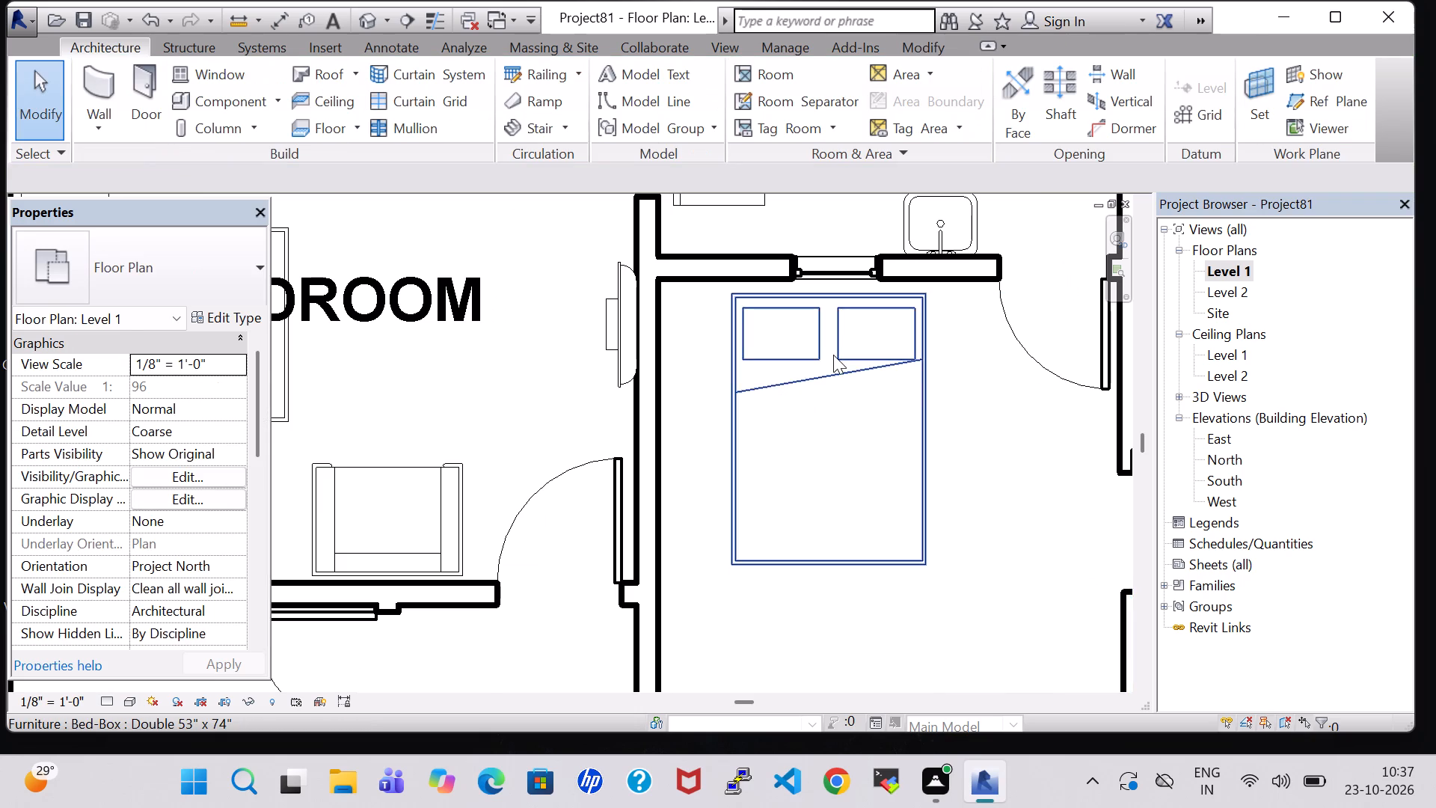
pyautogui.click(833, 355)
pyautogui.press('Right')
pyautogui.press('Right')
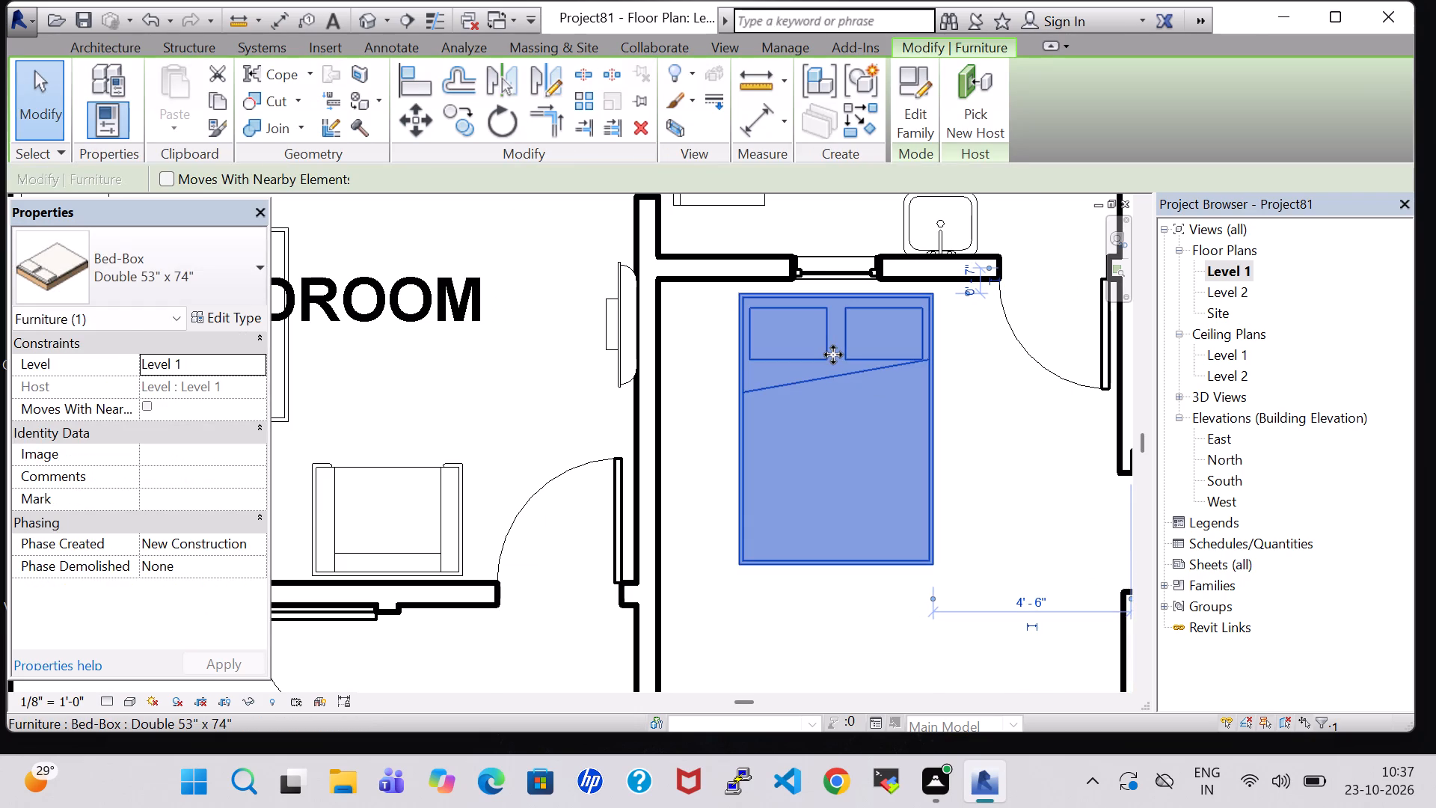
pyautogui.press('Up')
pyautogui.press('Up')
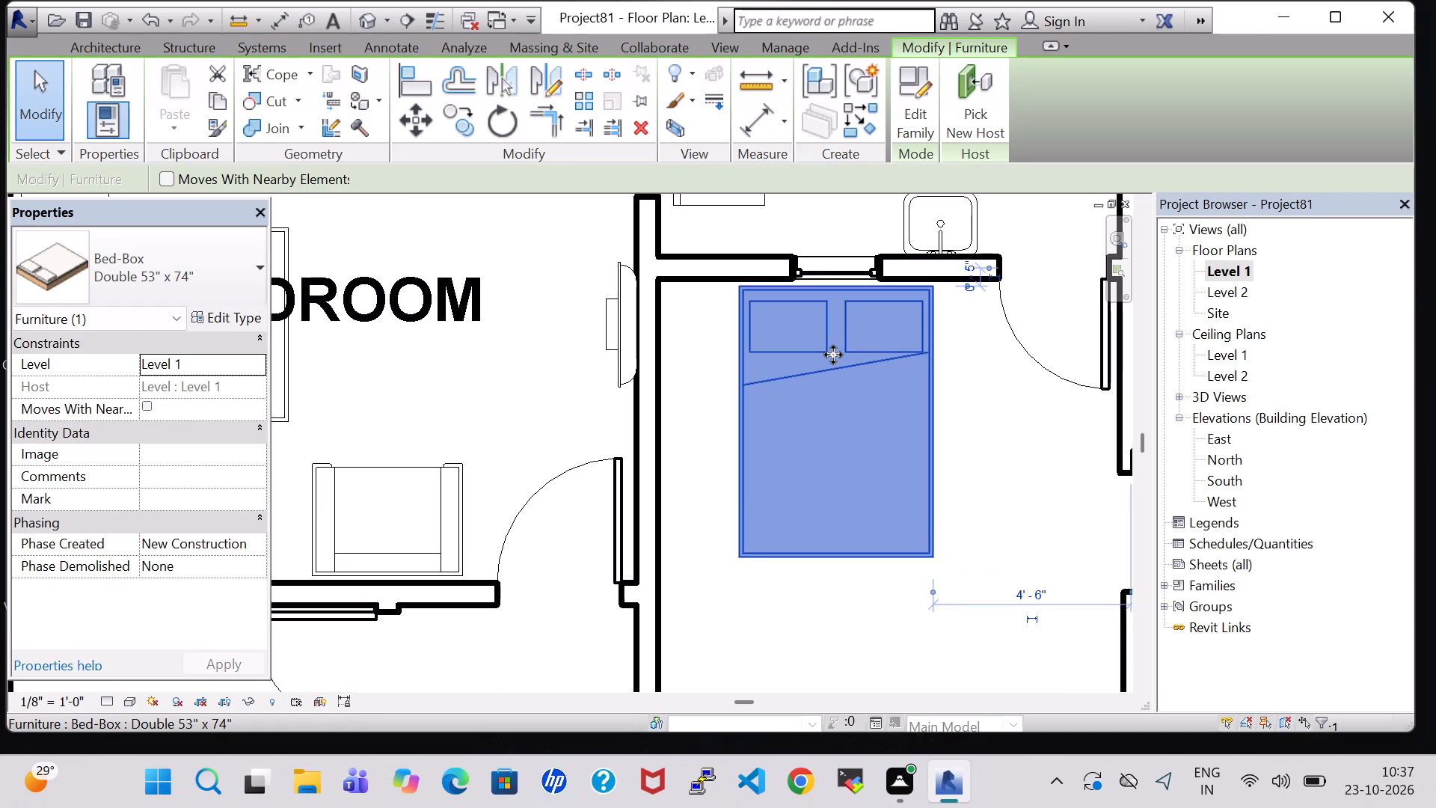
pyautogui.click(676, 418)
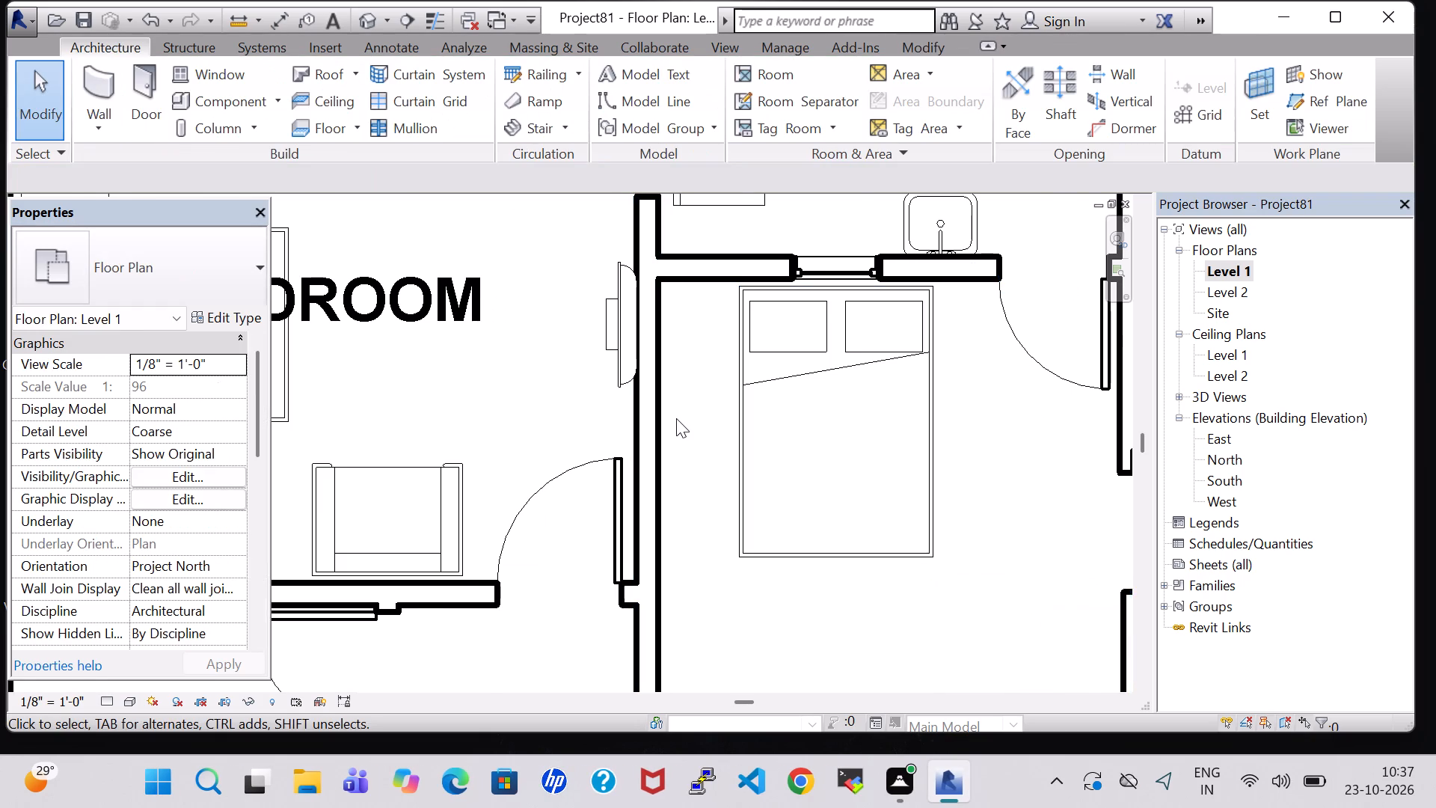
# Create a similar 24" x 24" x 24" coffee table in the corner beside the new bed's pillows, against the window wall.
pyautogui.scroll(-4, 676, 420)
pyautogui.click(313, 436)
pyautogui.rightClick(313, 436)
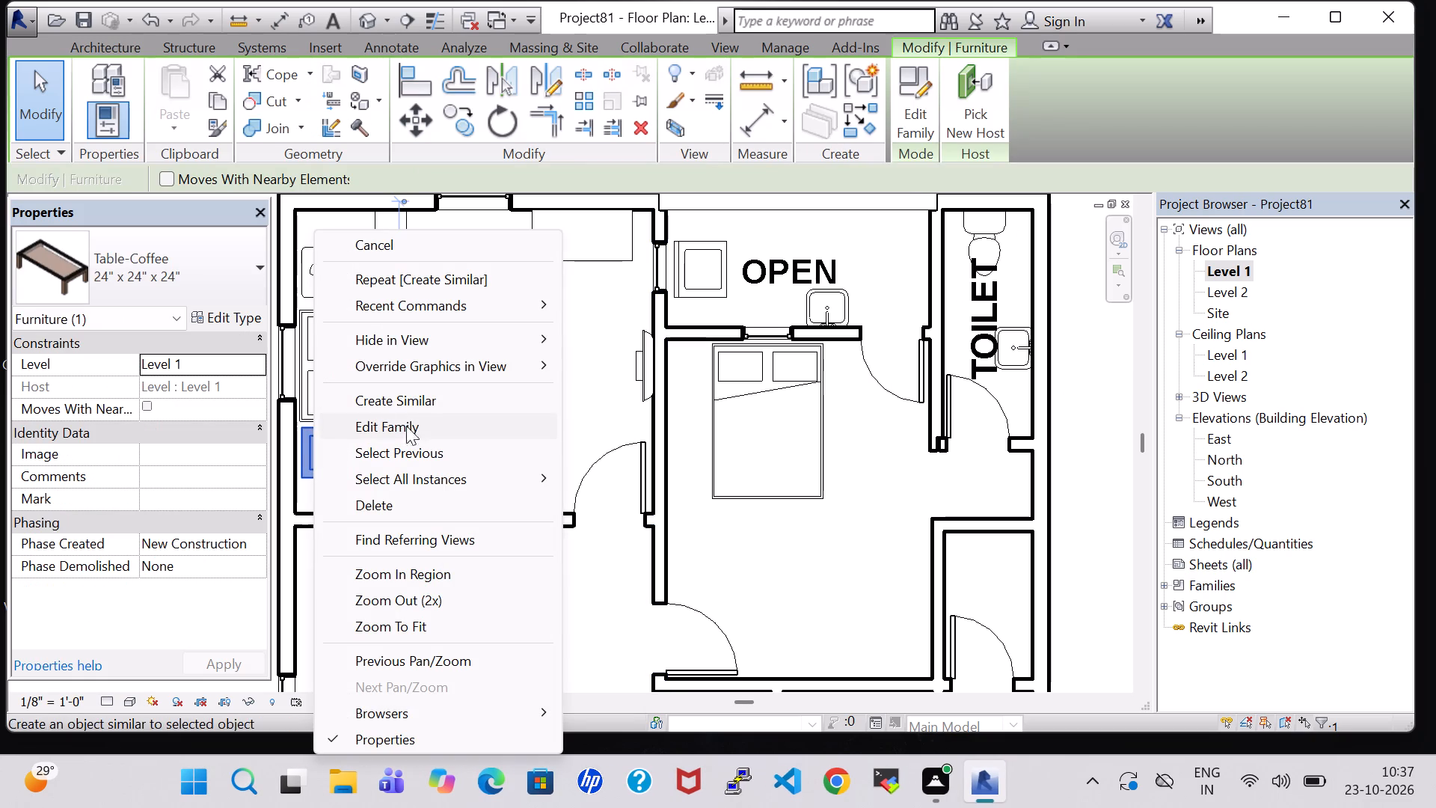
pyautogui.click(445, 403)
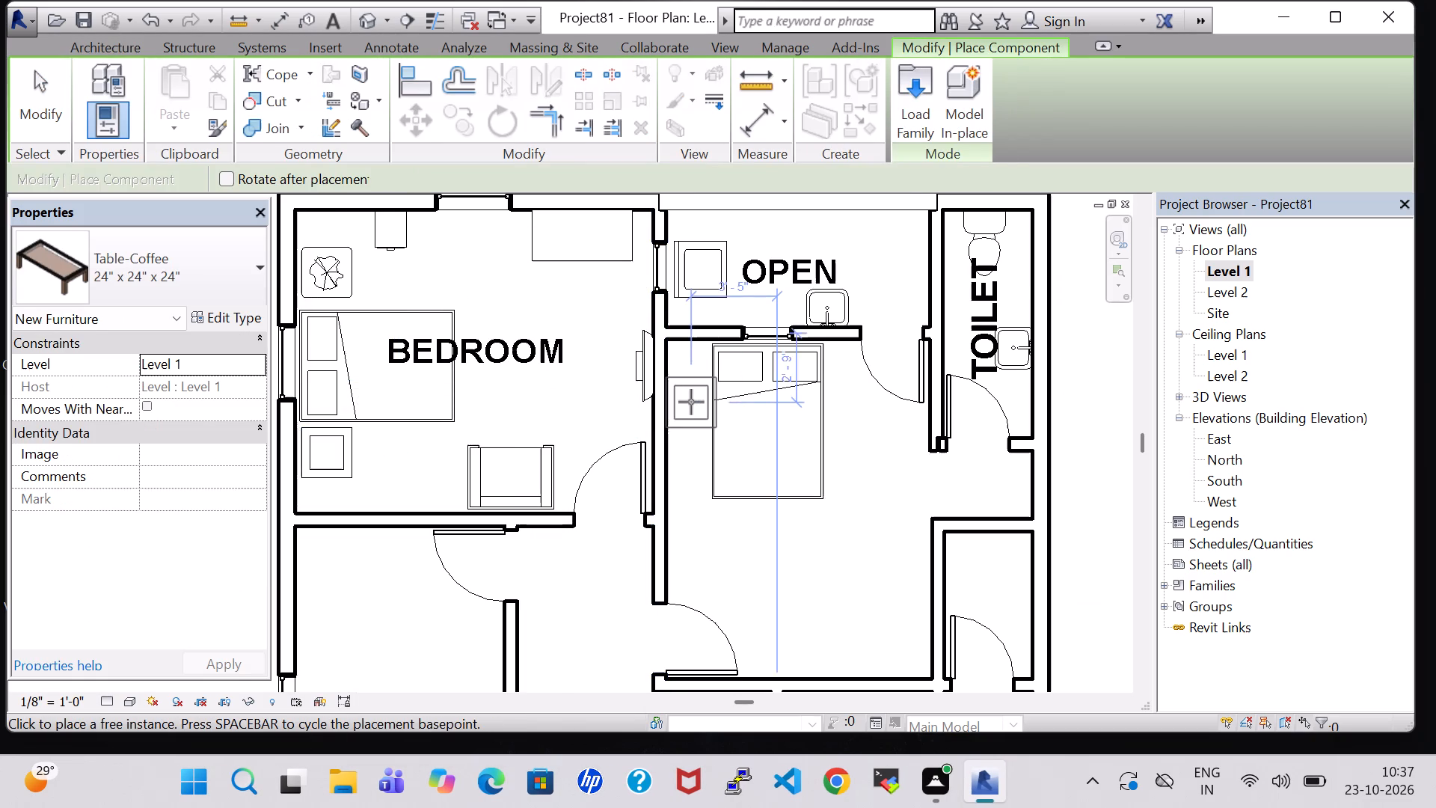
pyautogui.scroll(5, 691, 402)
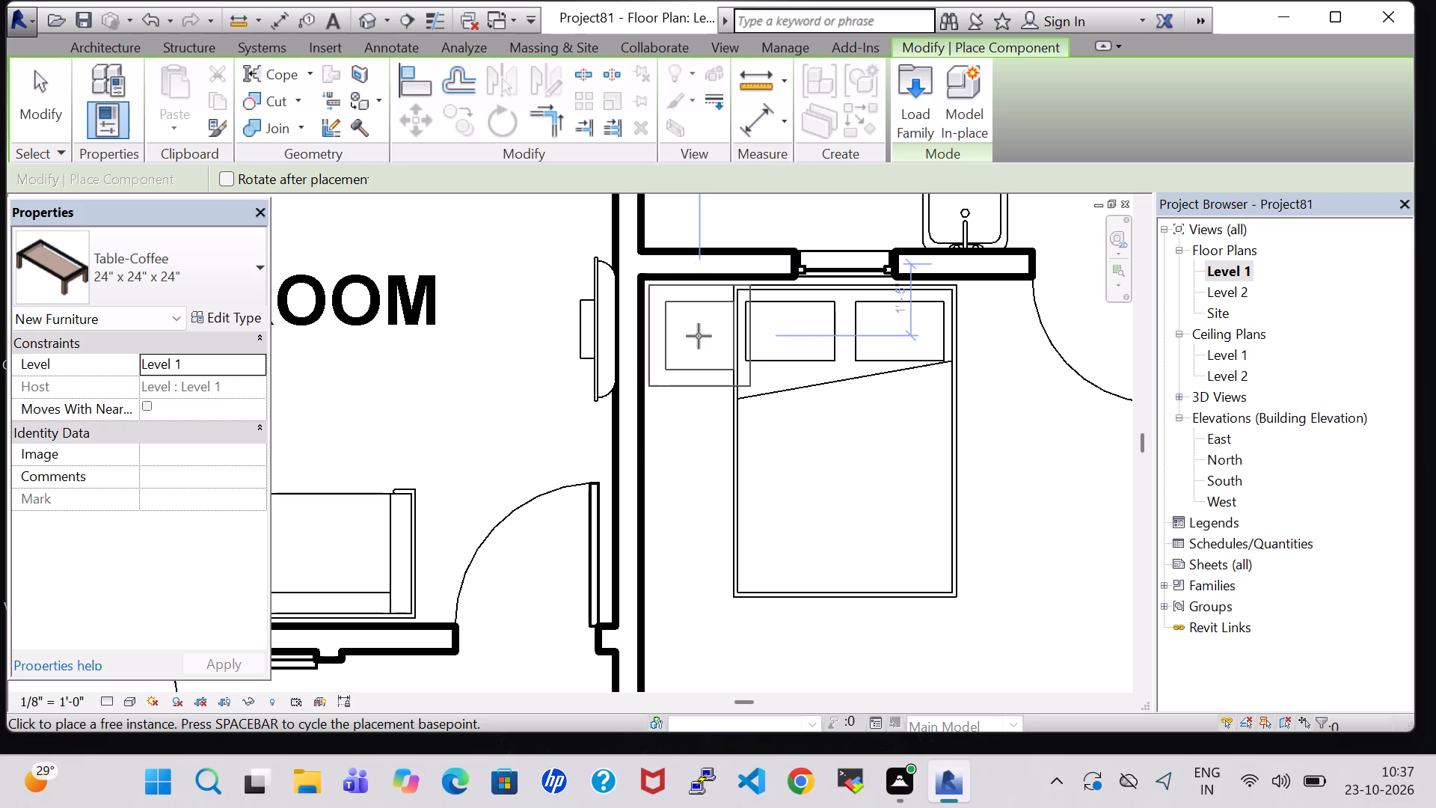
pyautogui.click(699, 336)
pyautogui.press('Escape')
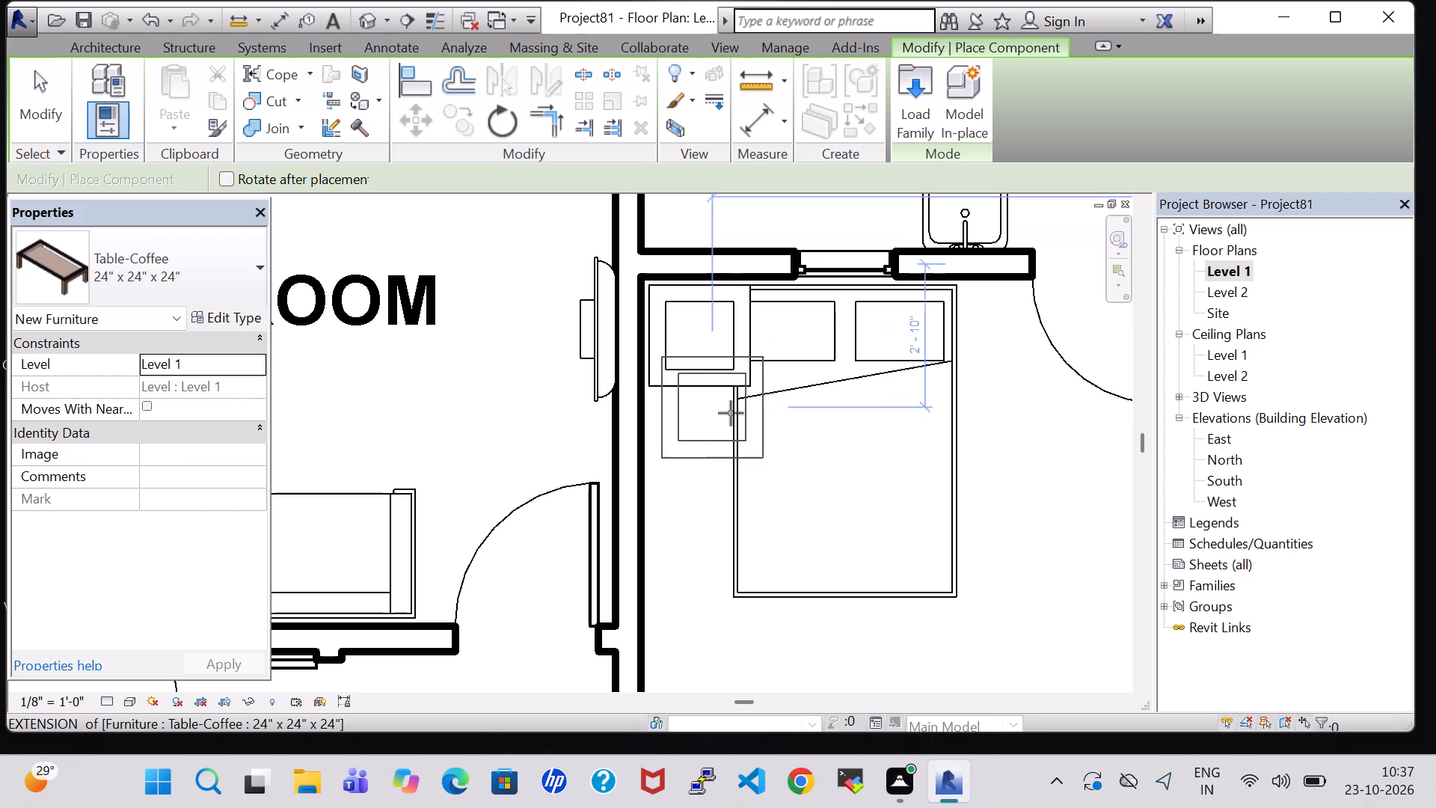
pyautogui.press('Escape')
# Nudge the new double bed toward the toilet side until it clears the corner coffee table.
pyautogui.click(955, 428)
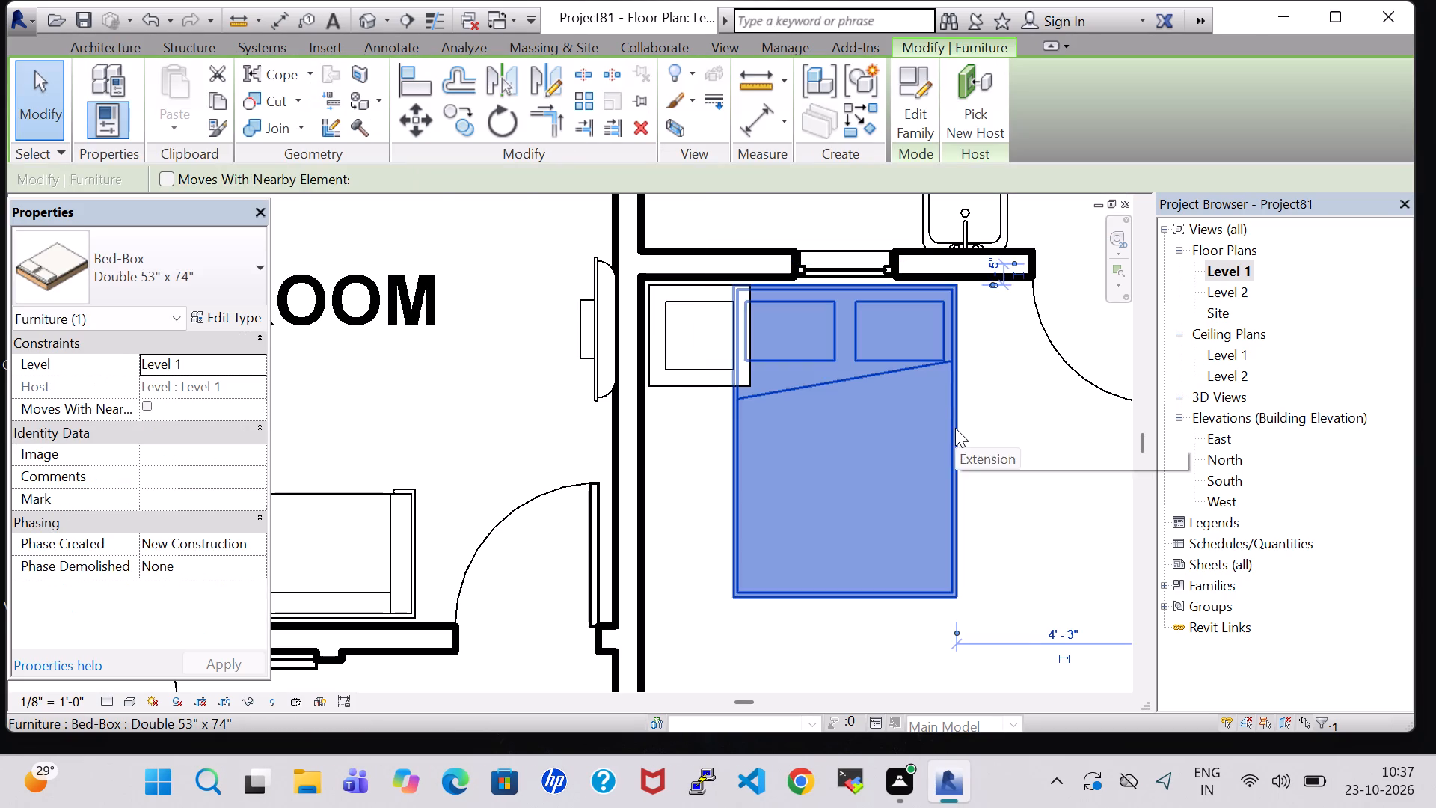
pyautogui.press('Right')
pyautogui.press('Right')
pyautogui.press('Right')
pyautogui.press('Right')
pyautogui.press('Right')
pyautogui.press('Right')
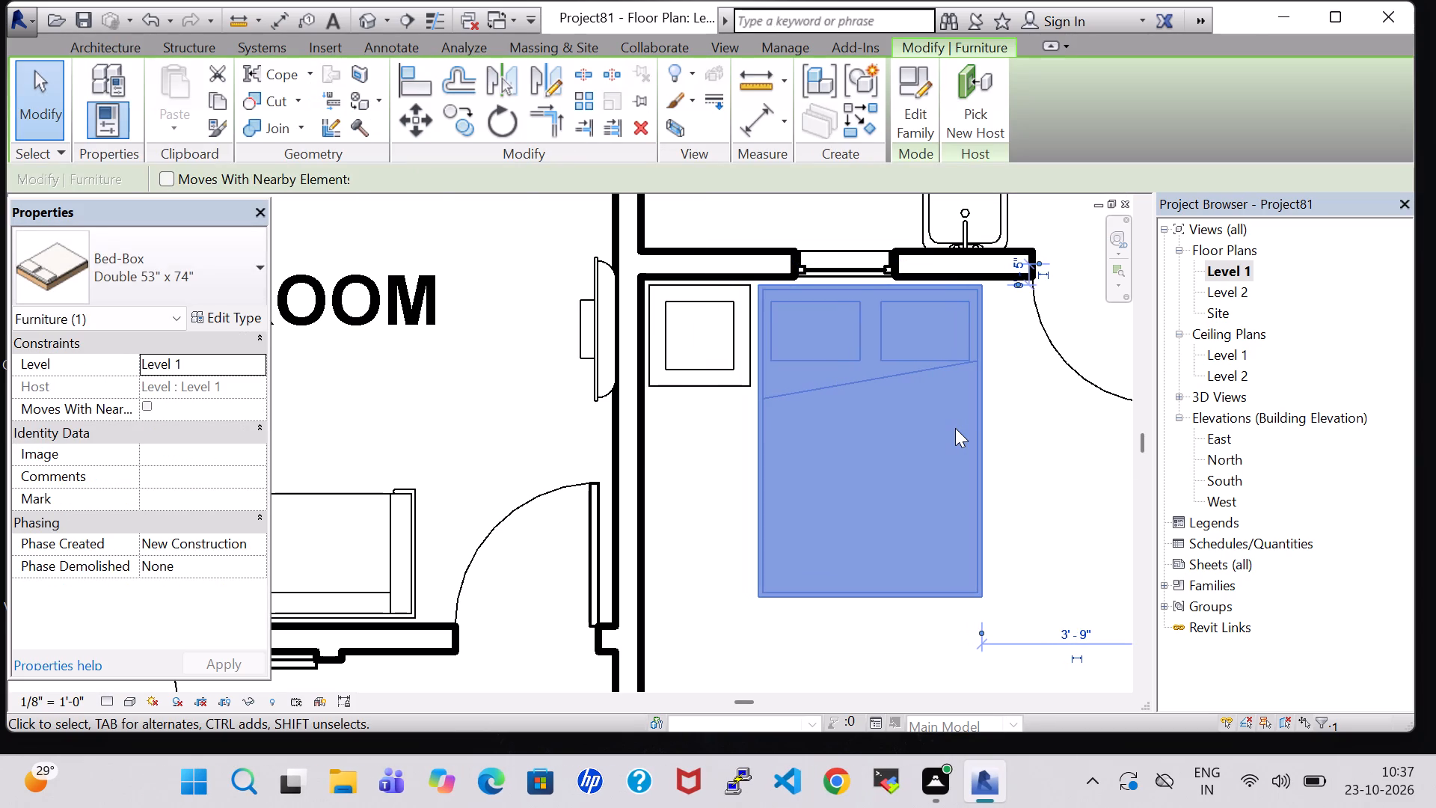
pyautogui.press('Right')
pyautogui.click(722, 481)
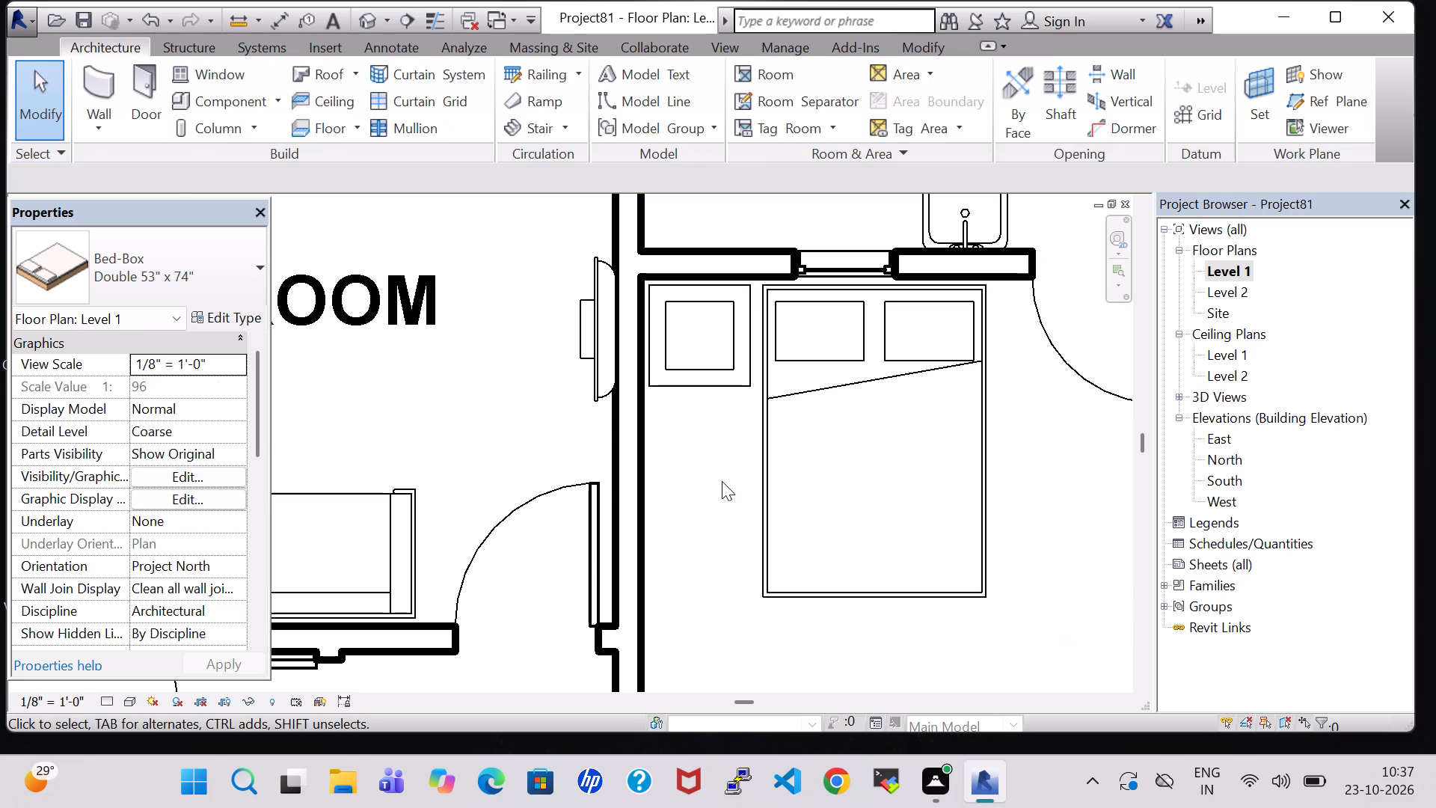
# Rotate the new double bed 90° so its pillows face the wall shared with BEDROOM.
pyautogui.scroll(-5, 722, 481)
pyautogui.moveTo(722, 481); pyautogui.dragTo(722, 468, button='middle')
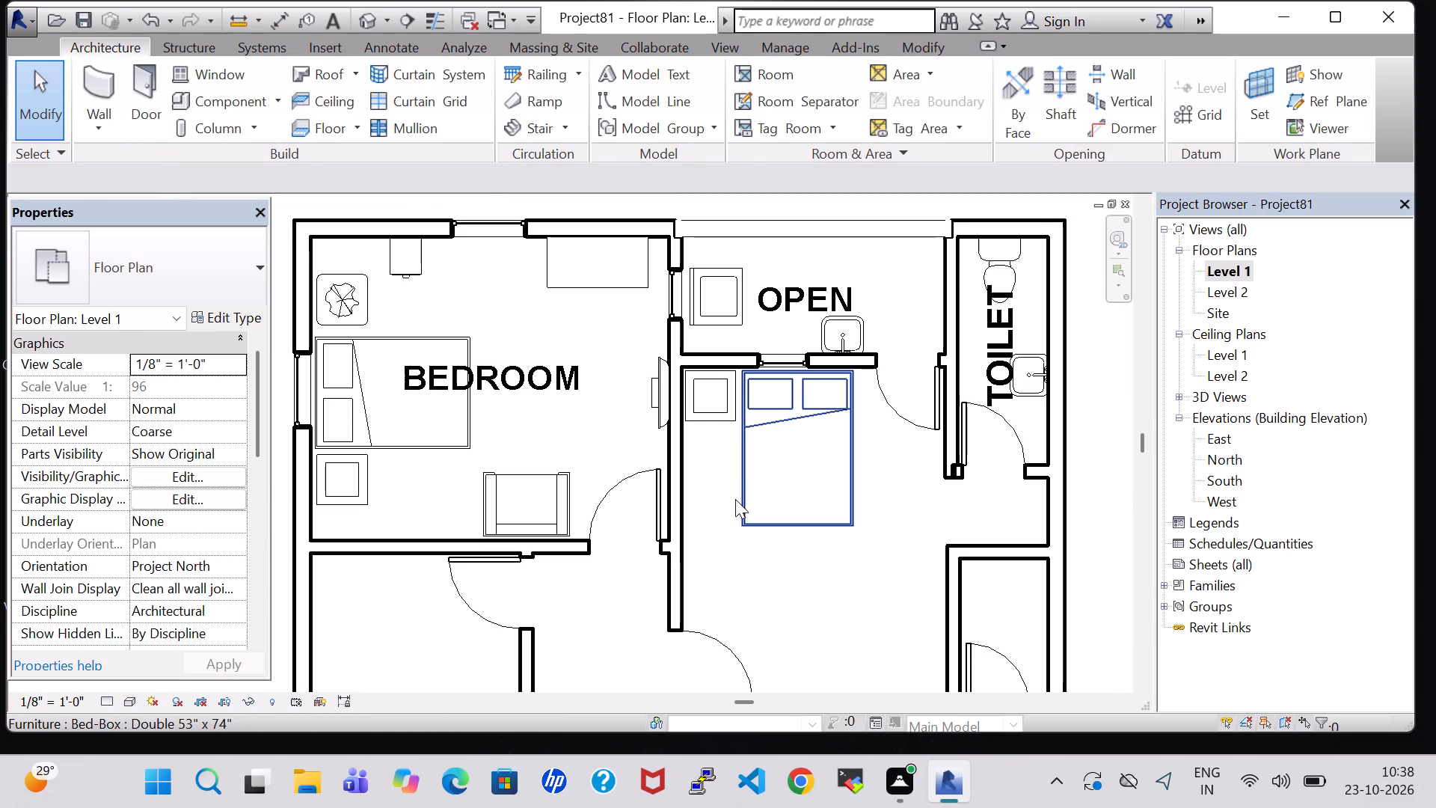
pyautogui.click(735, 499)
pyautogui.press('space')
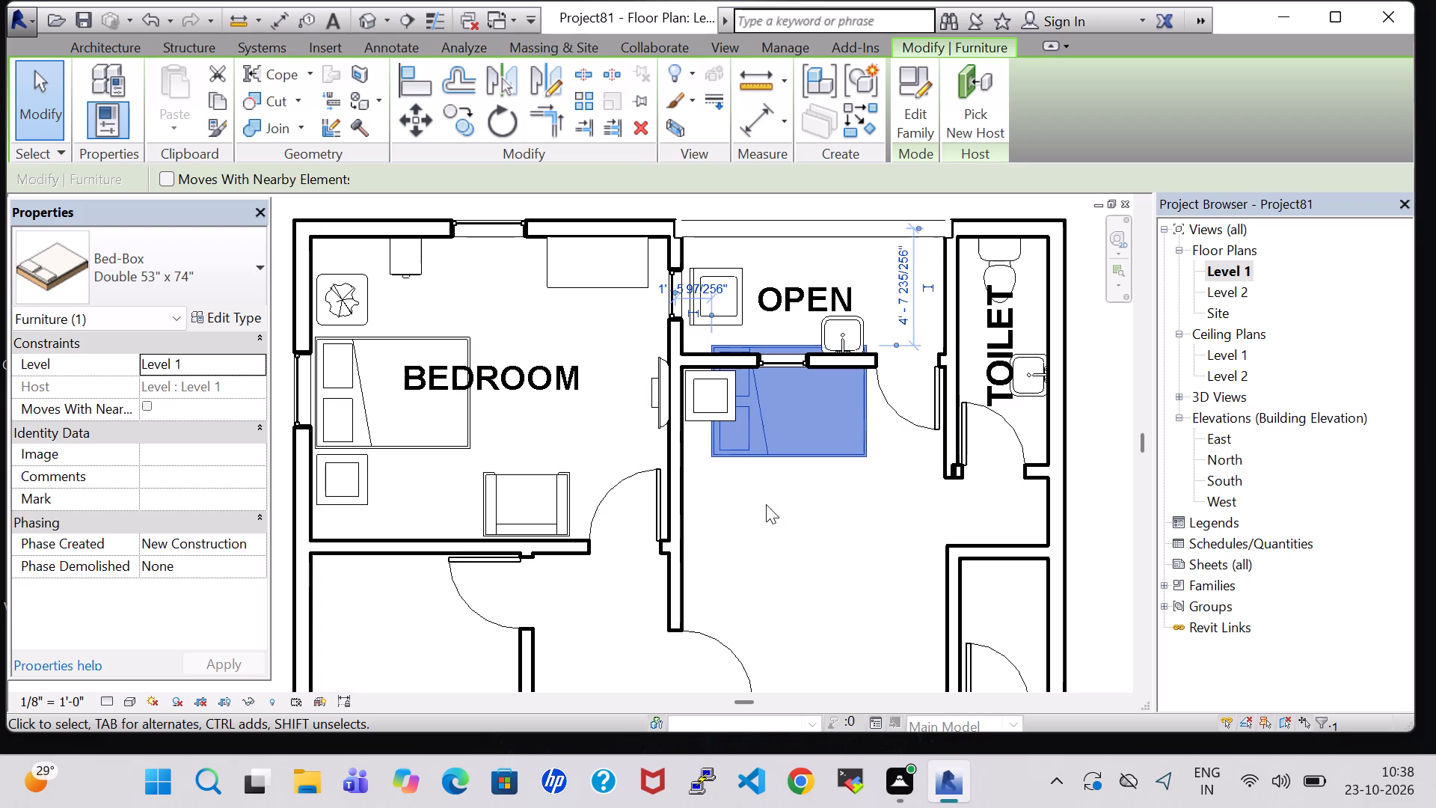
# Move the rotated bed below the coffee table, about 2'-9" from the window wall, with its head near the wall shared with BEDROOM.
pyautogui.press('Down')
pyautogui.press('Down')
pyautogui.press('Down')
pyautogui.press('Down')
pyautogui.press('Down')
pyautogui.press('Down')
pyautogui.press('Down')
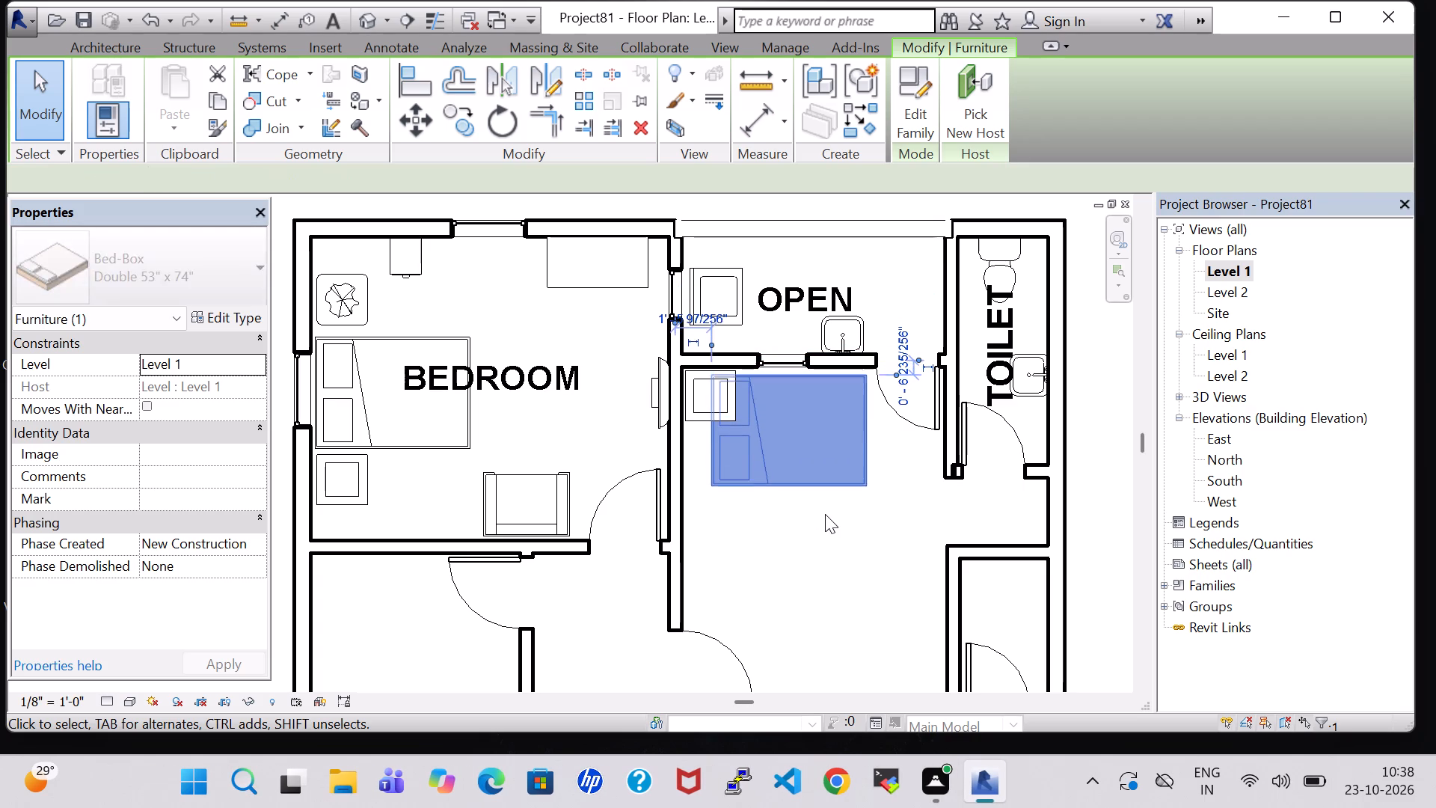
pyautogui.press('Down')
pyautogui.press('Down')
pyautogui.press('Down')
pyautogui.press('Down')
pyautogui.press('Down')
pyautogui.press('Down')
pyautogui.press('Down')
pyautogui.press('Down')
pyautogui.press('Down')
pyautogui.press('Down')
pyautogui.press('Down')
pyautogui.press('Down')
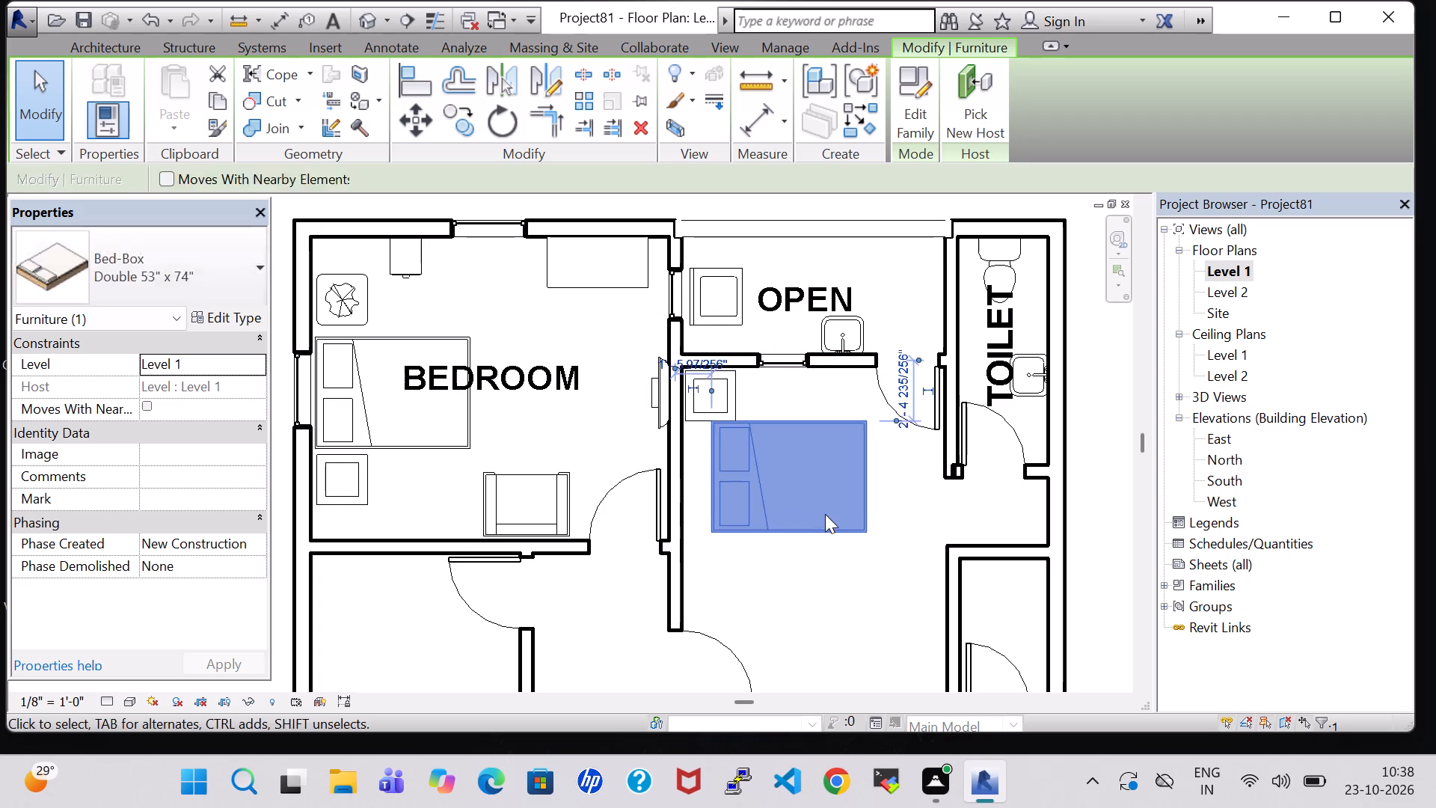
pyautogui.press('Down')
pyautogui.press('Left')
pyautogui.press('Left')
pyautogui.press('Left')
pyautogui.press('Left')
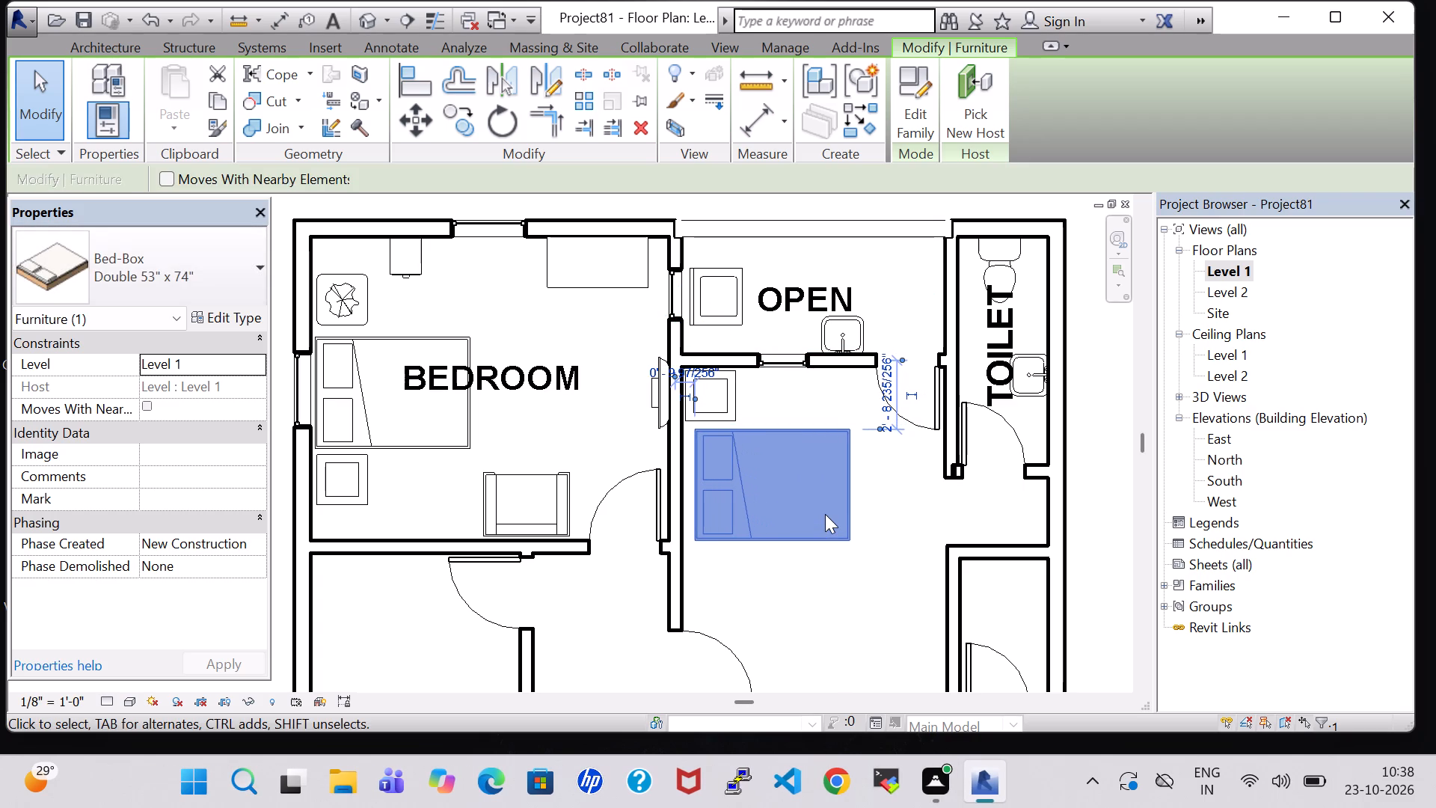
pyautogui.press('Left')
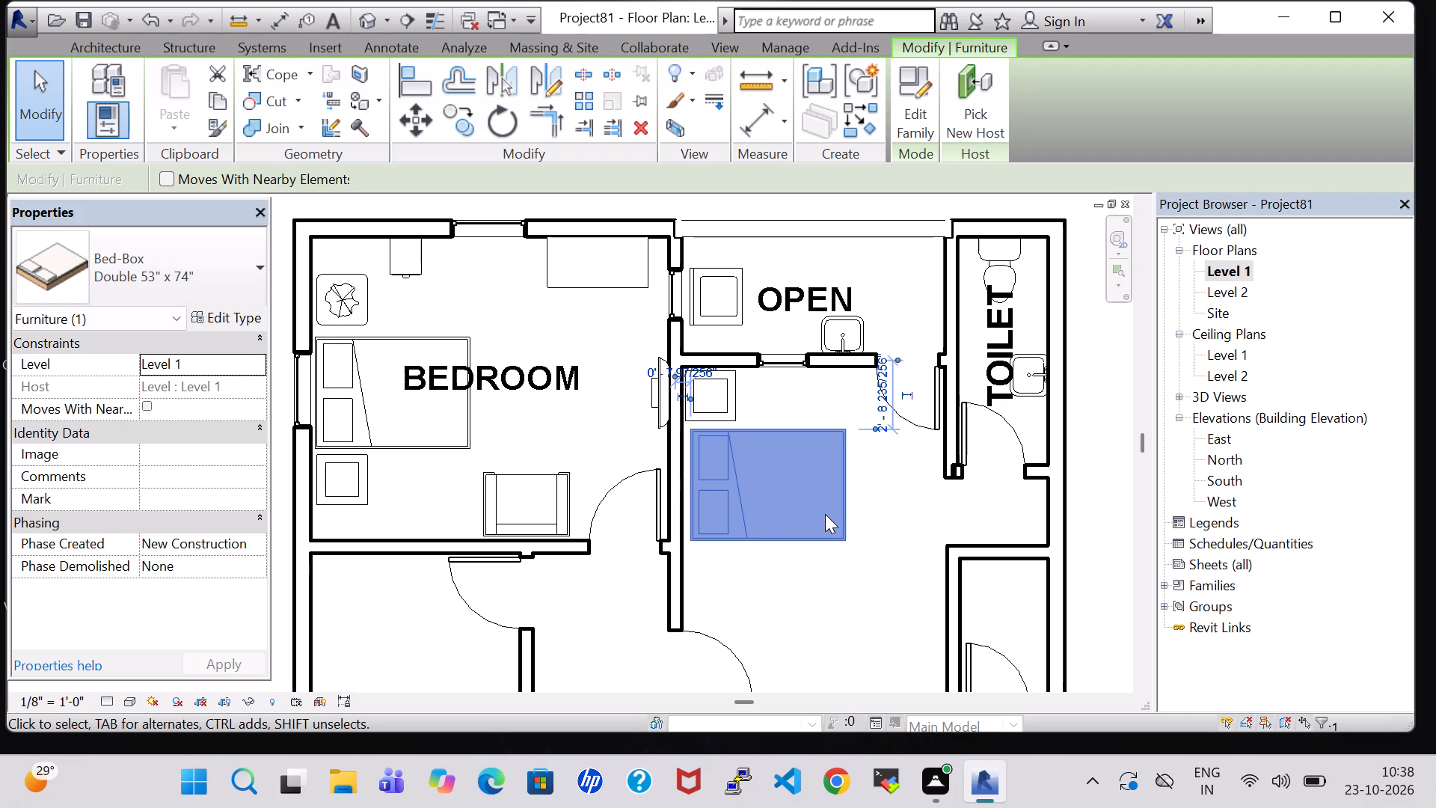
pyautogui.press('Left')
# Adjust the spacing of the corner coffee table and the bed, leaving the bed about 3'-1" from the window wall.
pyautogui.click(725, 397)
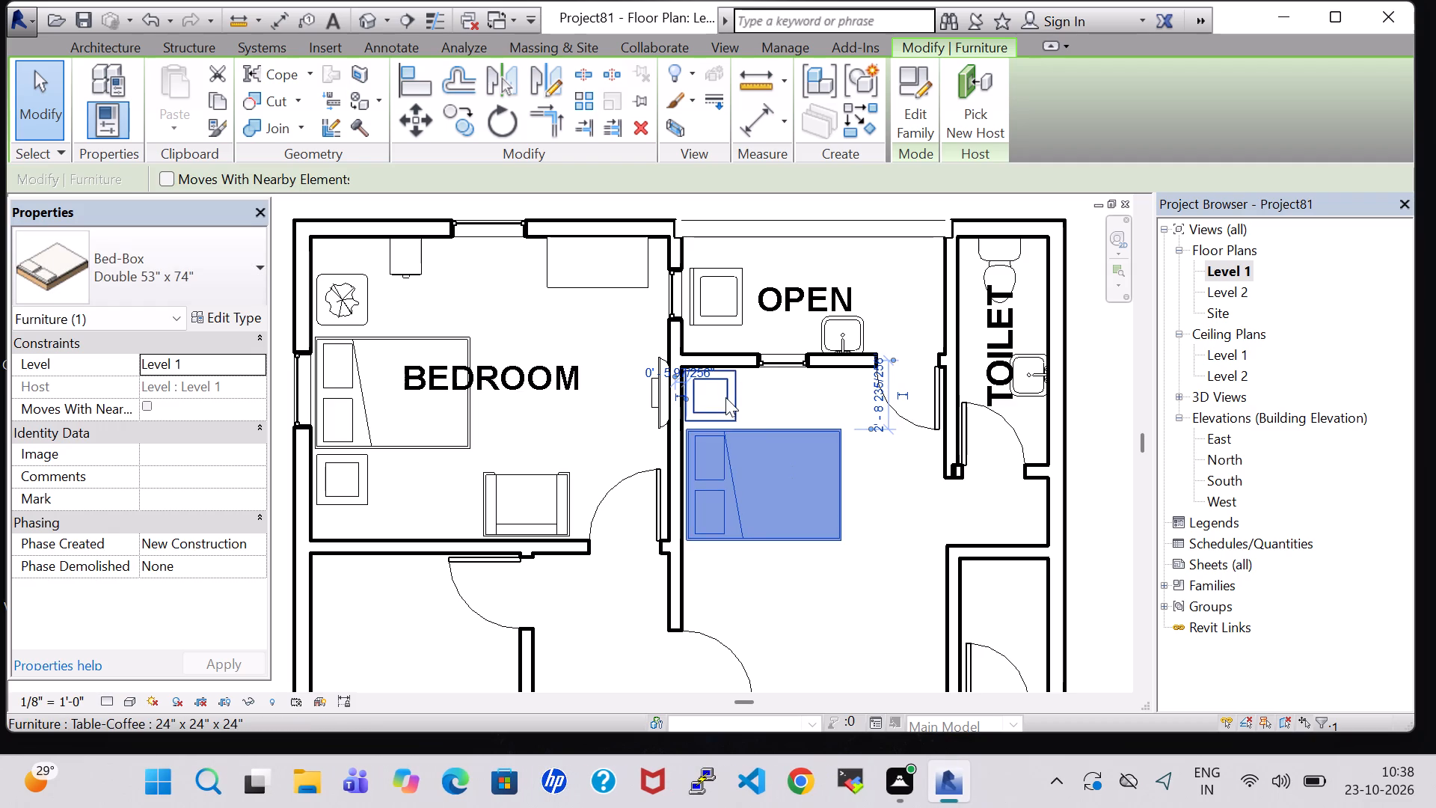
pyautogui.press('Right')
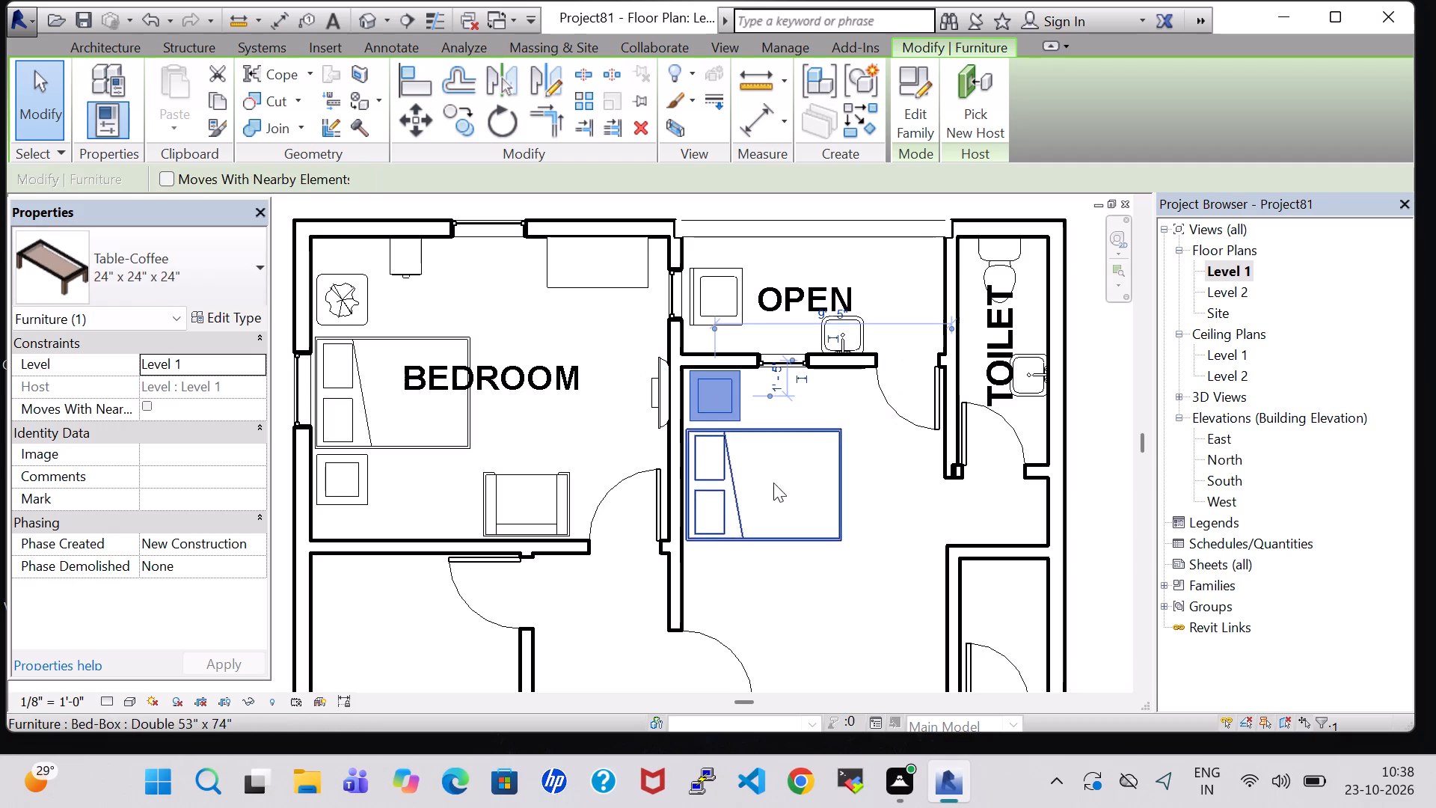
pyautogui.click(786, 530)
pyautogui.press('Down')
pyautogui.press('Down')
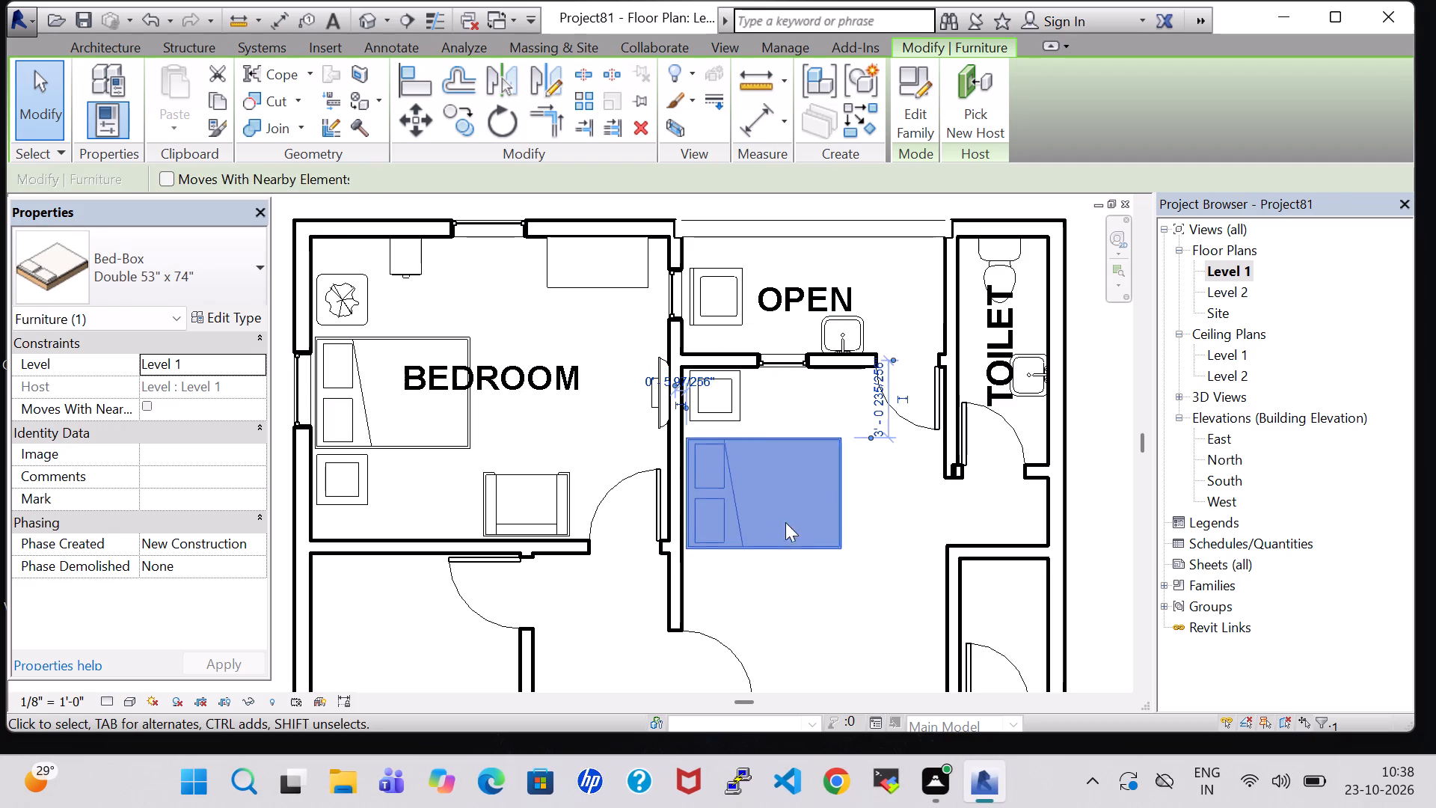
pyautogui.click(730, 416)
pyautogui.press('Down')
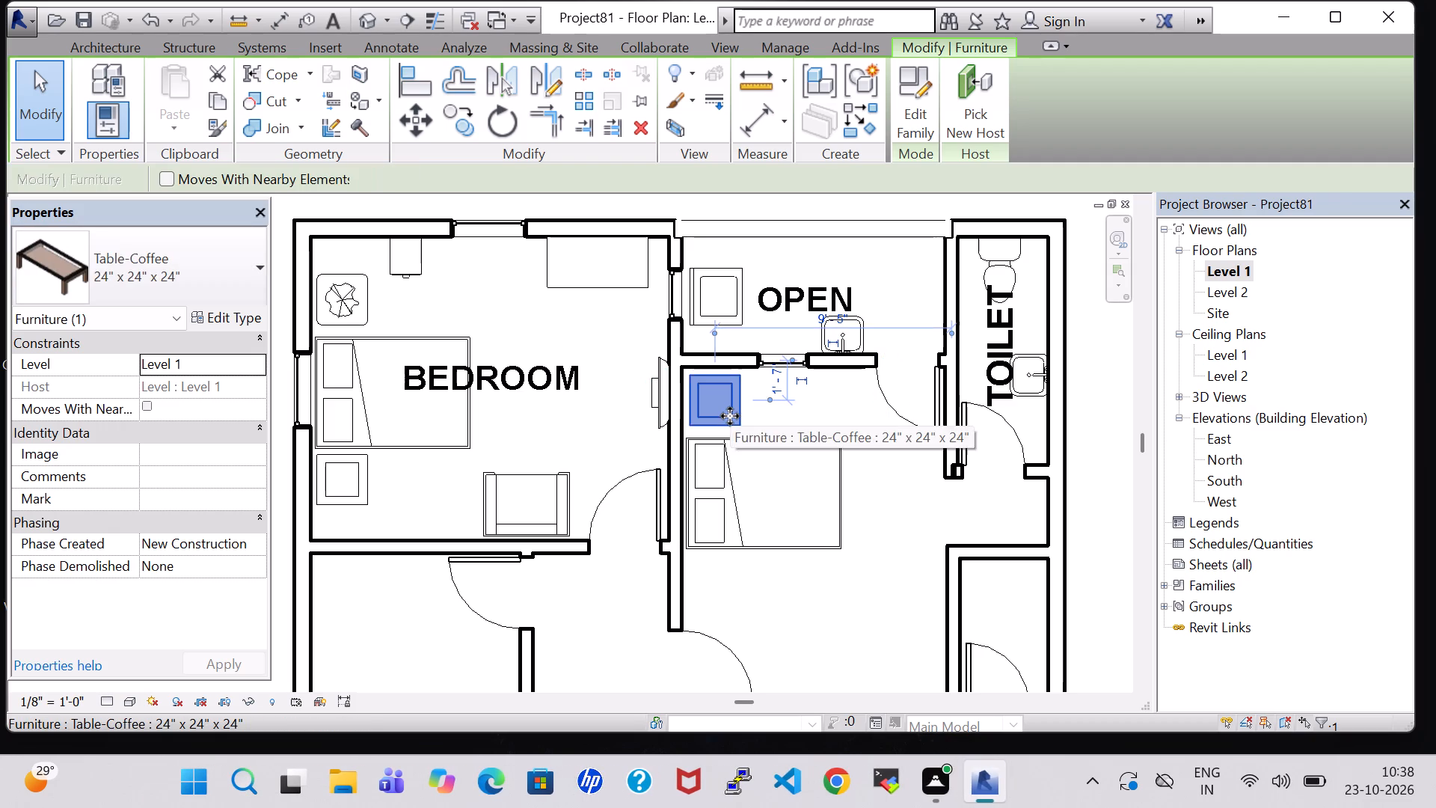
# Create a similar coffee table on the bed's other side near the door, its centre about 1'-3 1/2" from the bed.
pyautogui.rightClick(730, 416)
pyautogui.click(820, 404)
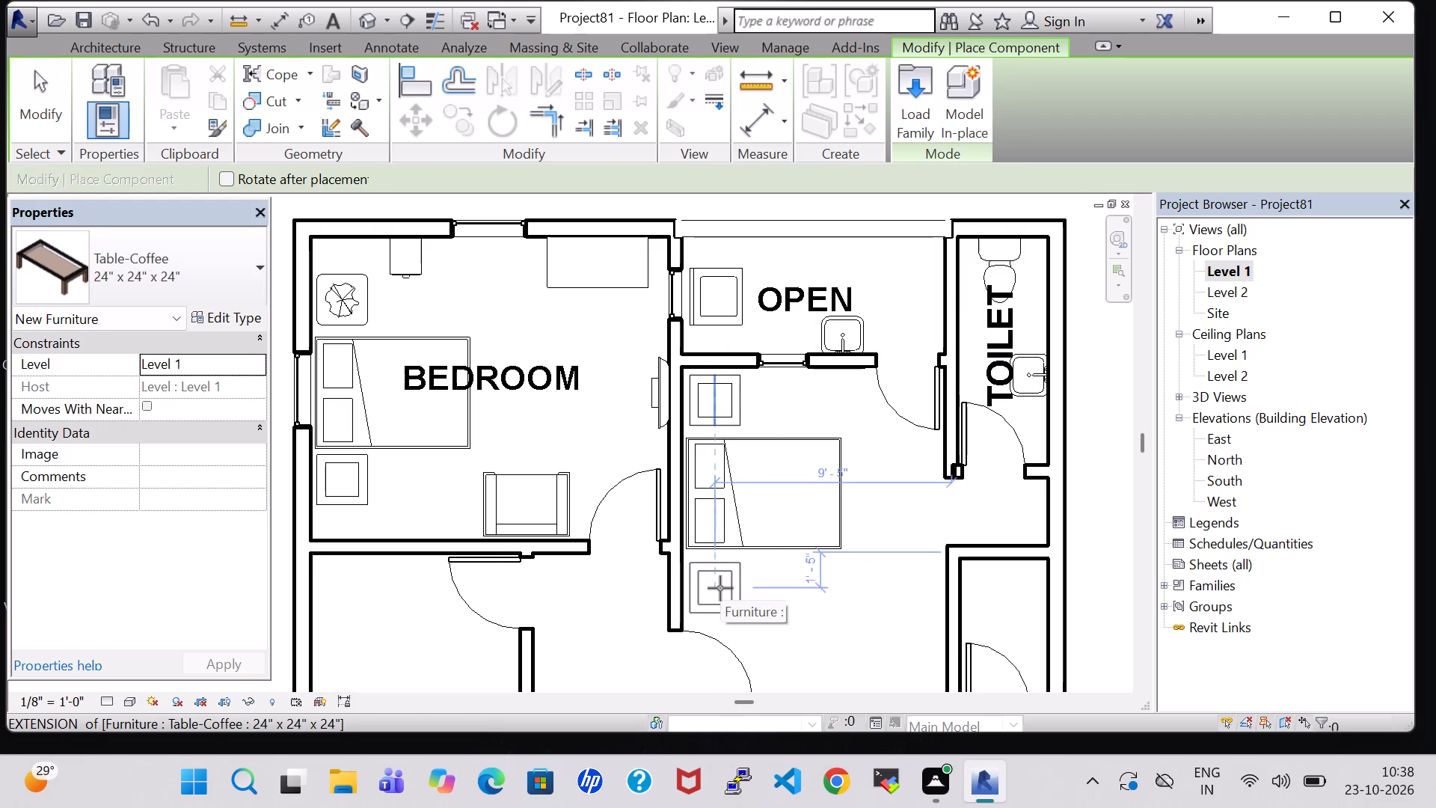
pyautogui.scroll(3, 720, 588)
pyautogui.click(714, 577)
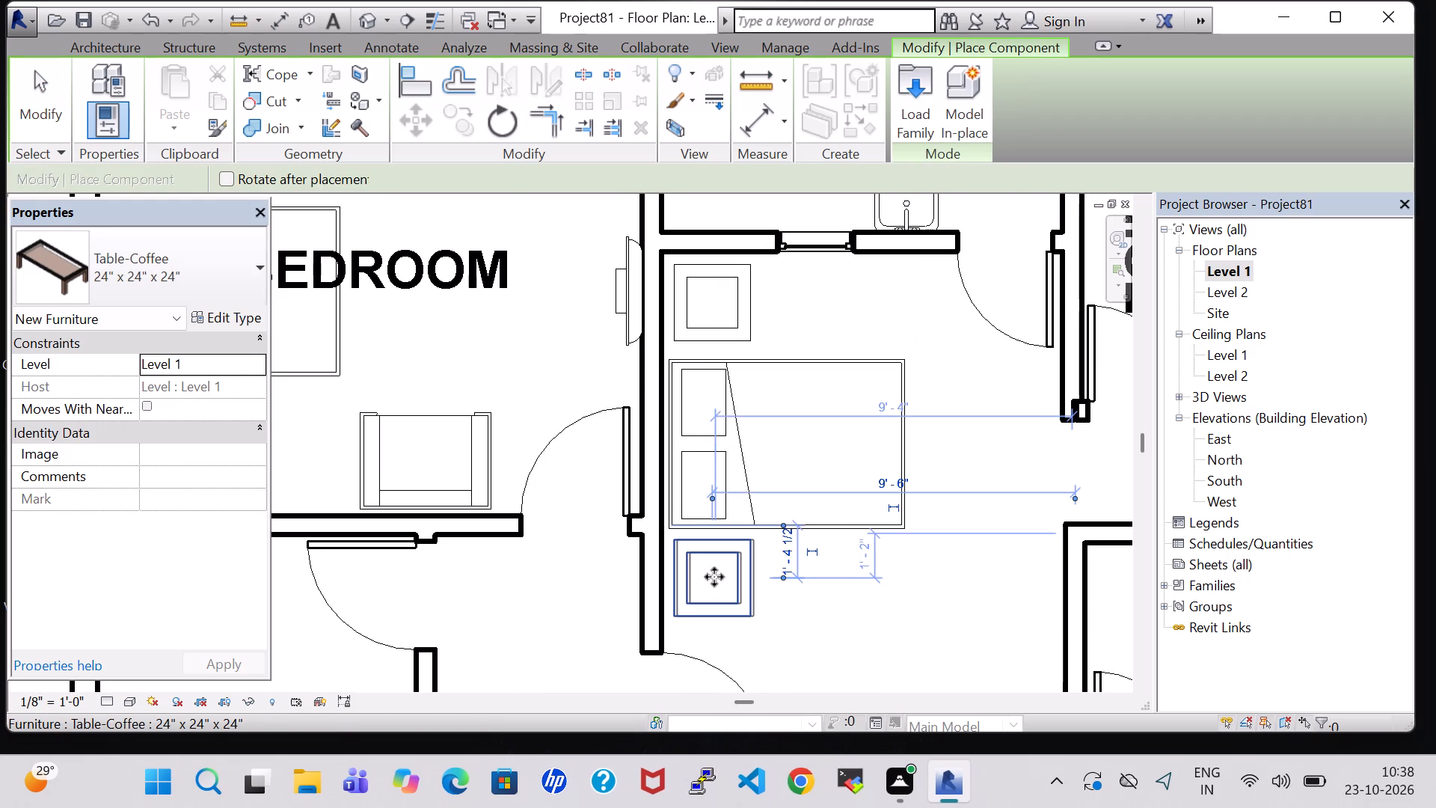
pyautogui.press('Escape')
pyautogui.press('Escape')
pyautogui.click(714, 577)
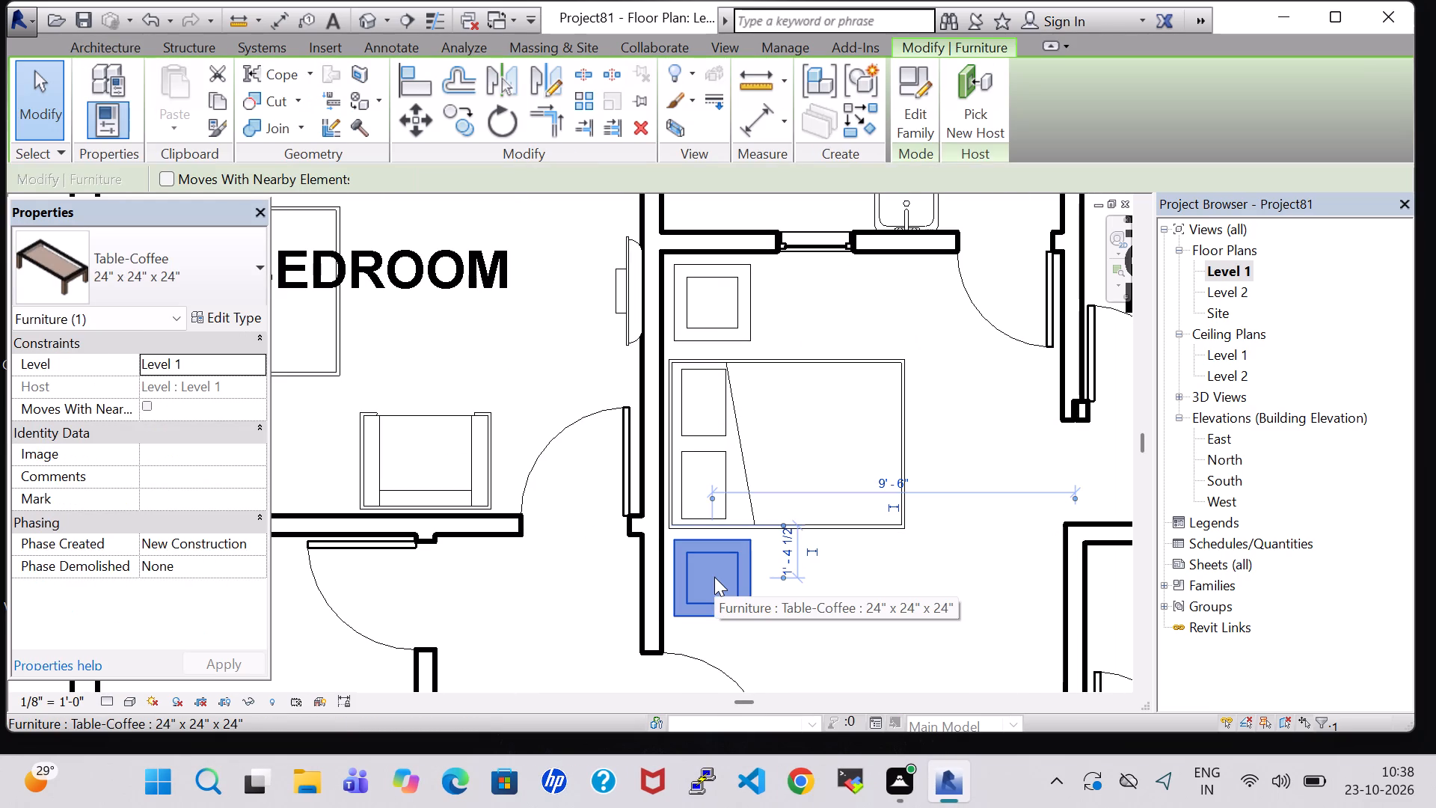
pyautogui.press('Left')
pyautogui.press('Left')
pyautogui.press('Up')
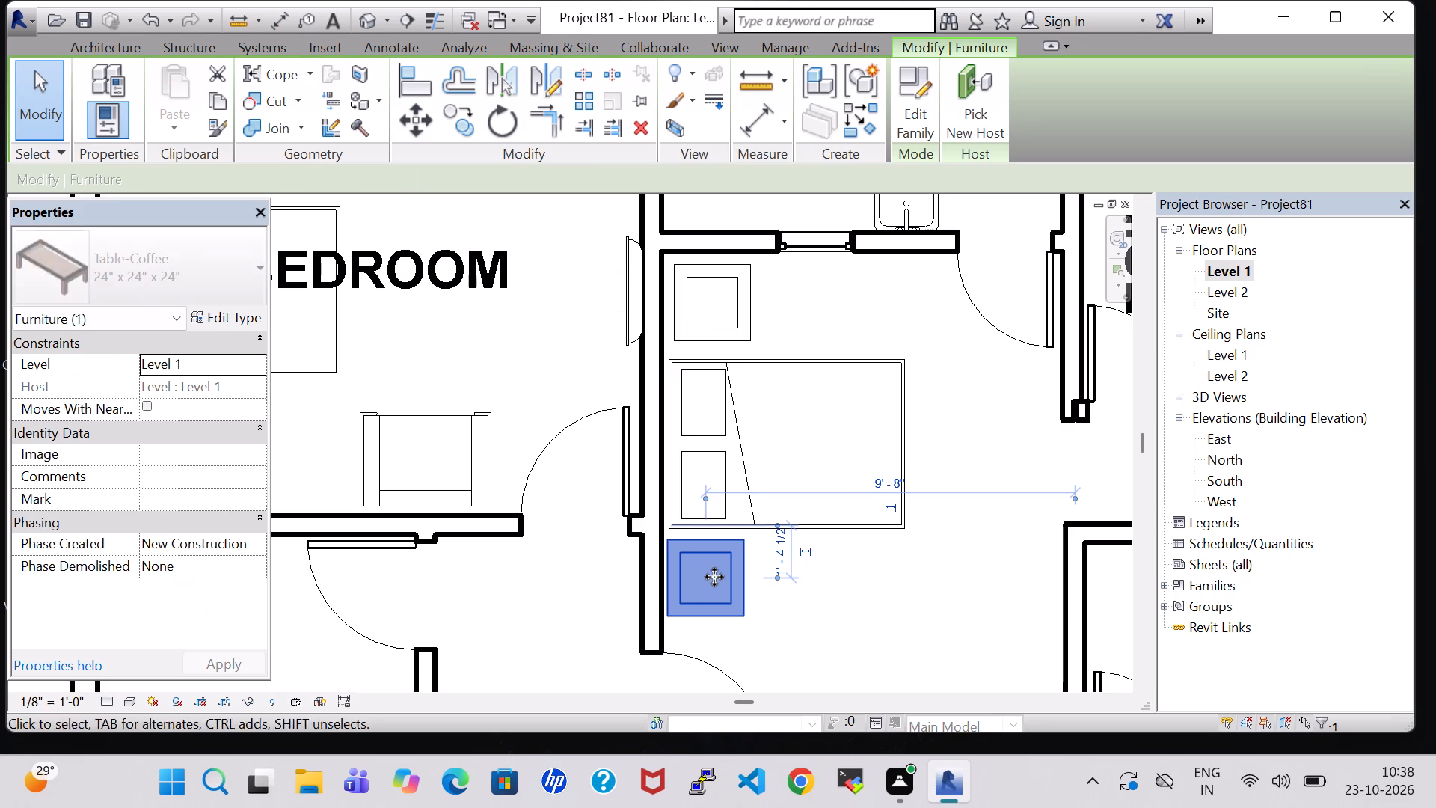
pyautogui.press('Right')
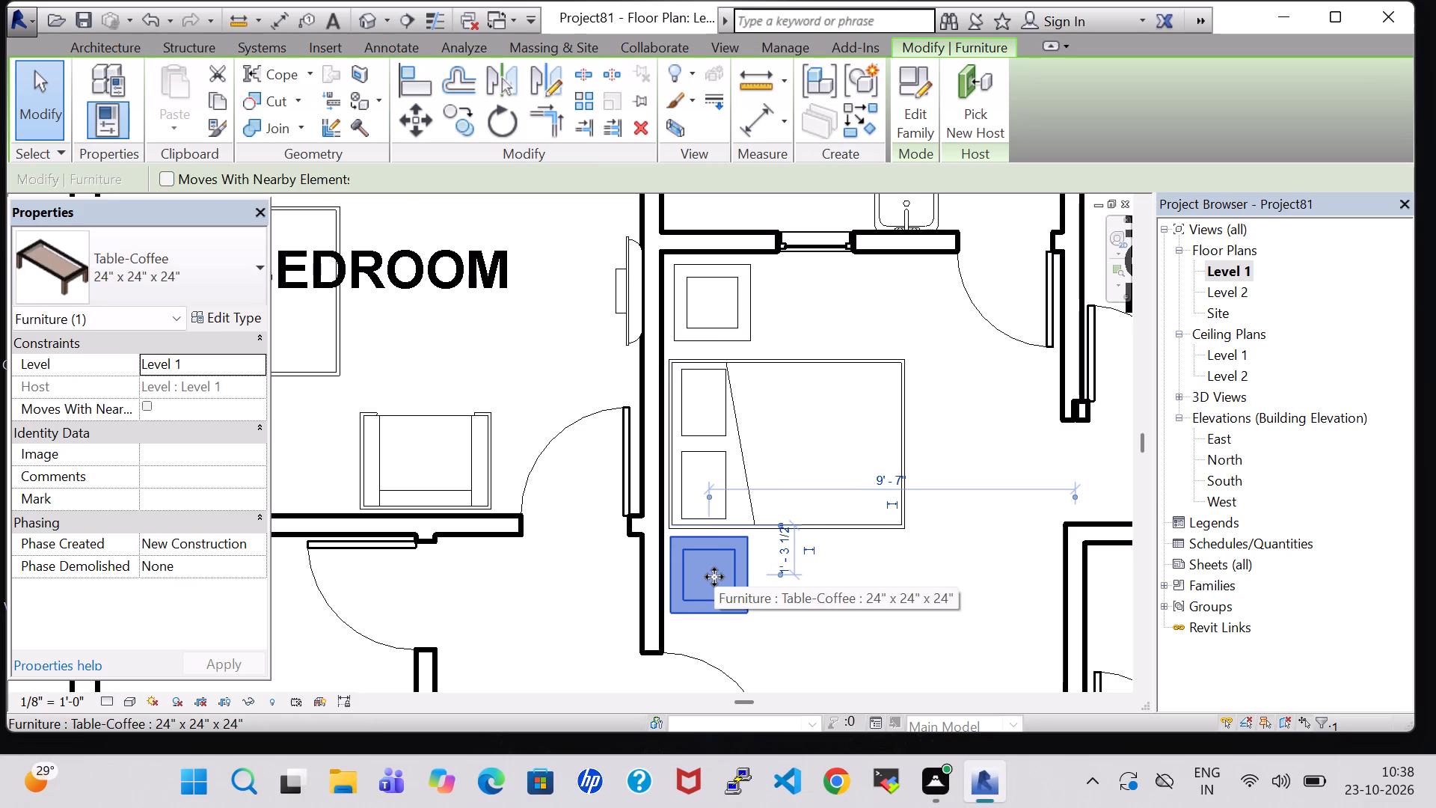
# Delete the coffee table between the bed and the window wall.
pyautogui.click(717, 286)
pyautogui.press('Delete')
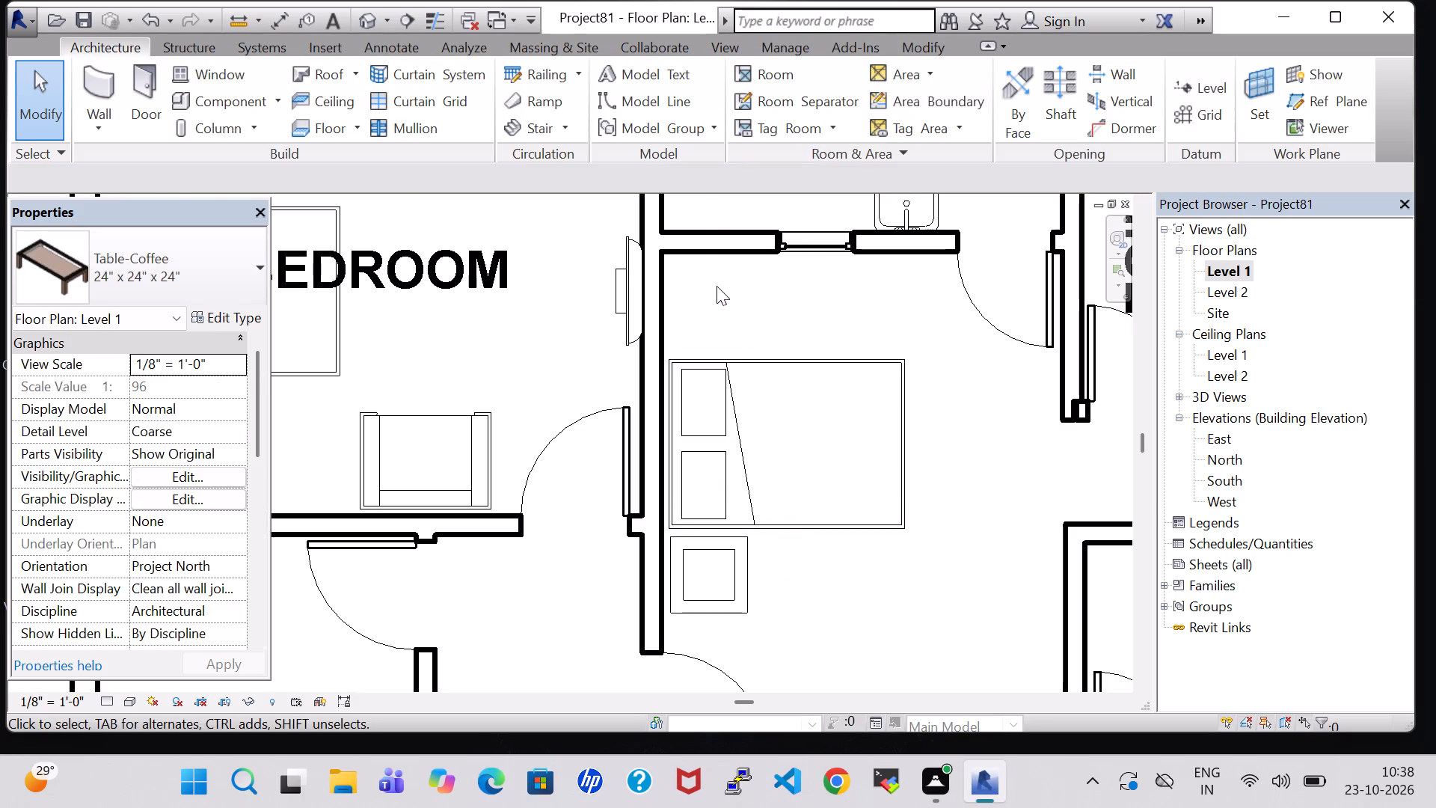
# Create a similar 24" x 24" Table-End from BEDROOM in the corner between the new bed and the window wall.
pyautogui.scroll(-4, 717, 325)
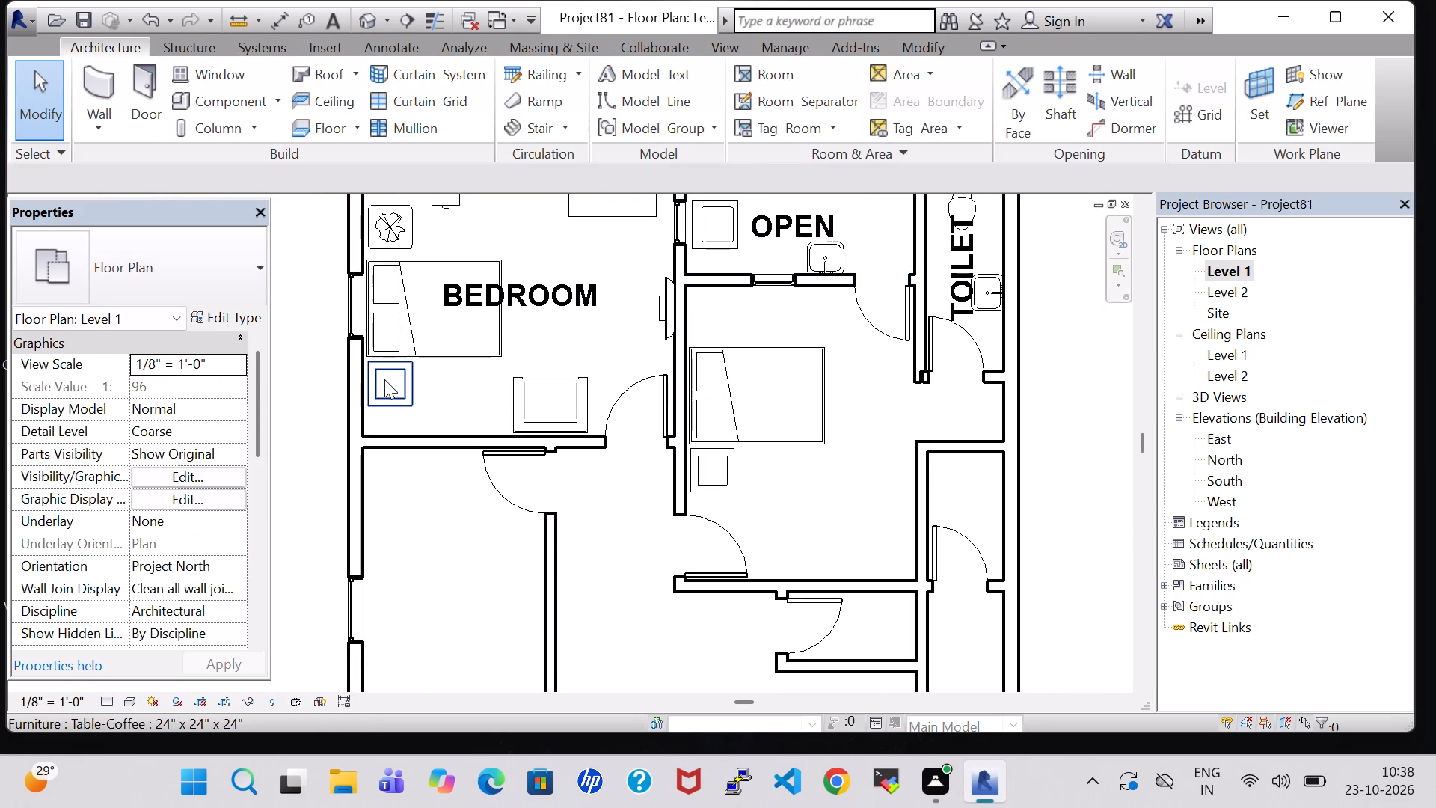
pyautogui.click(403, 201)
pyautogui.rightClick(402, 201)
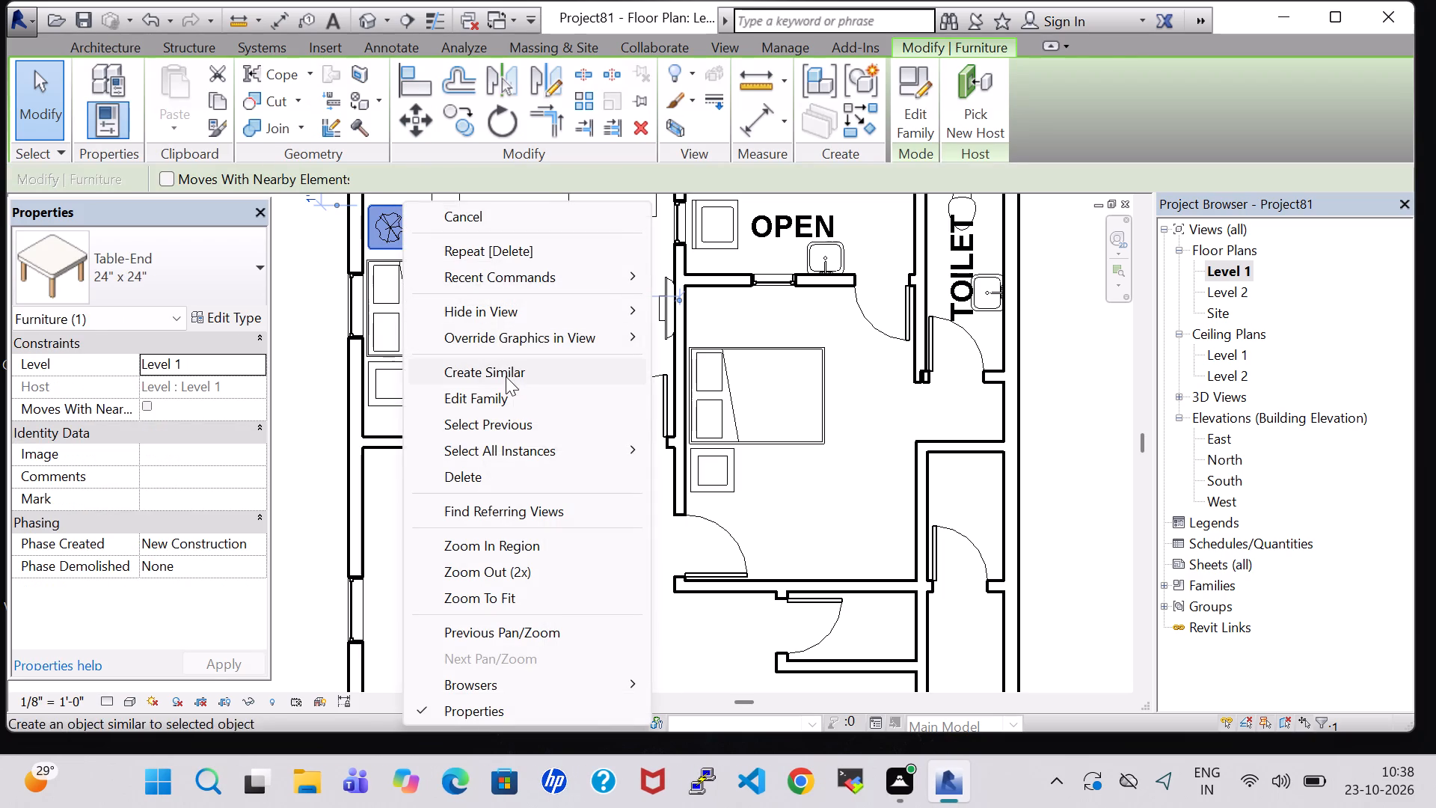
pyautogui.click(506, 376)
pyautogui.scroll(5, 734, 302)
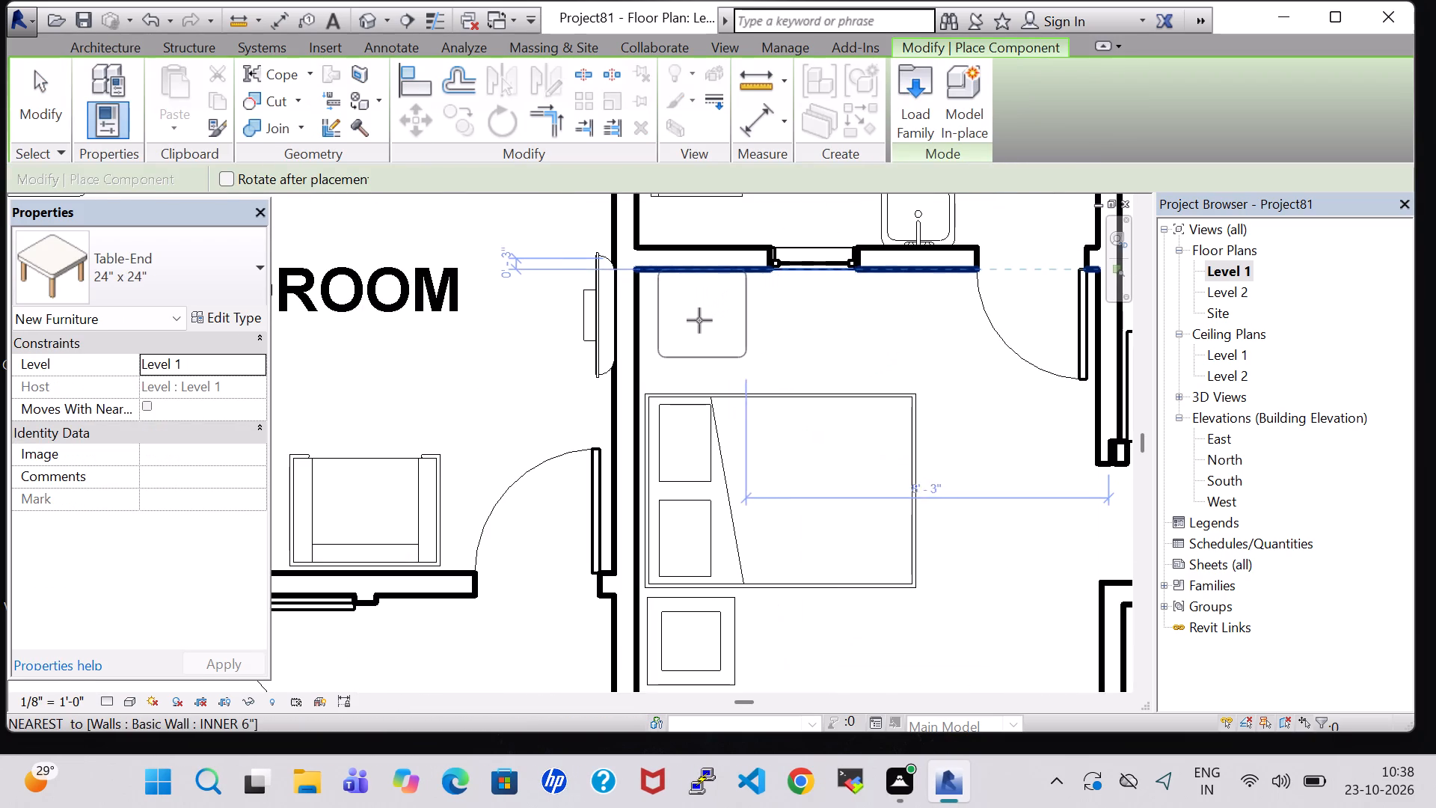
pyautogui.click(695, 334)
pyautogui.press('Escape')
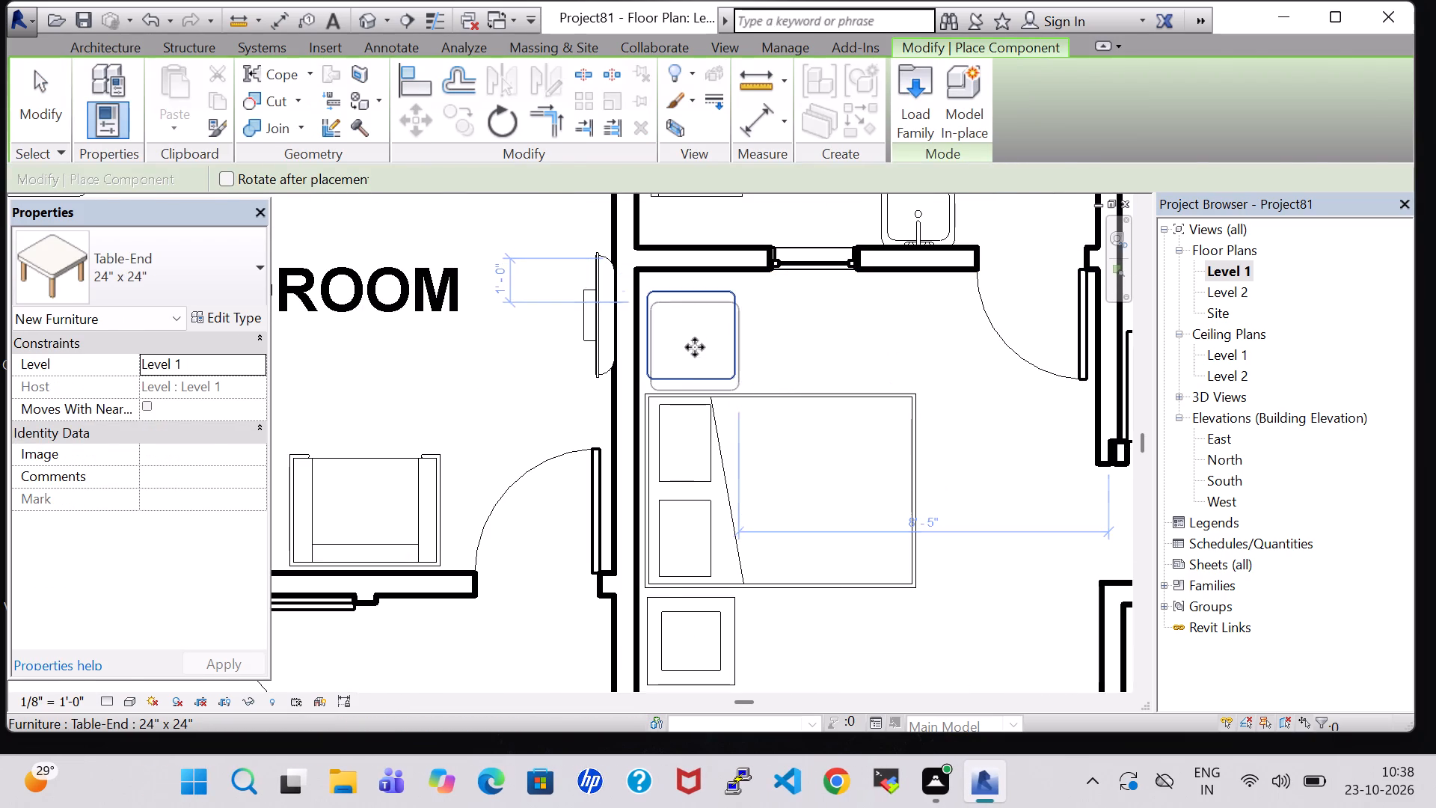
pyautogui.press('Escape')
# Create a similar RPC Plant - Tropical Agave - 1.5' from BEDROOM at the edge of the new end table.
pyautogui.scroll(-6, 695, 347)
pyautogui.click(419, 263)
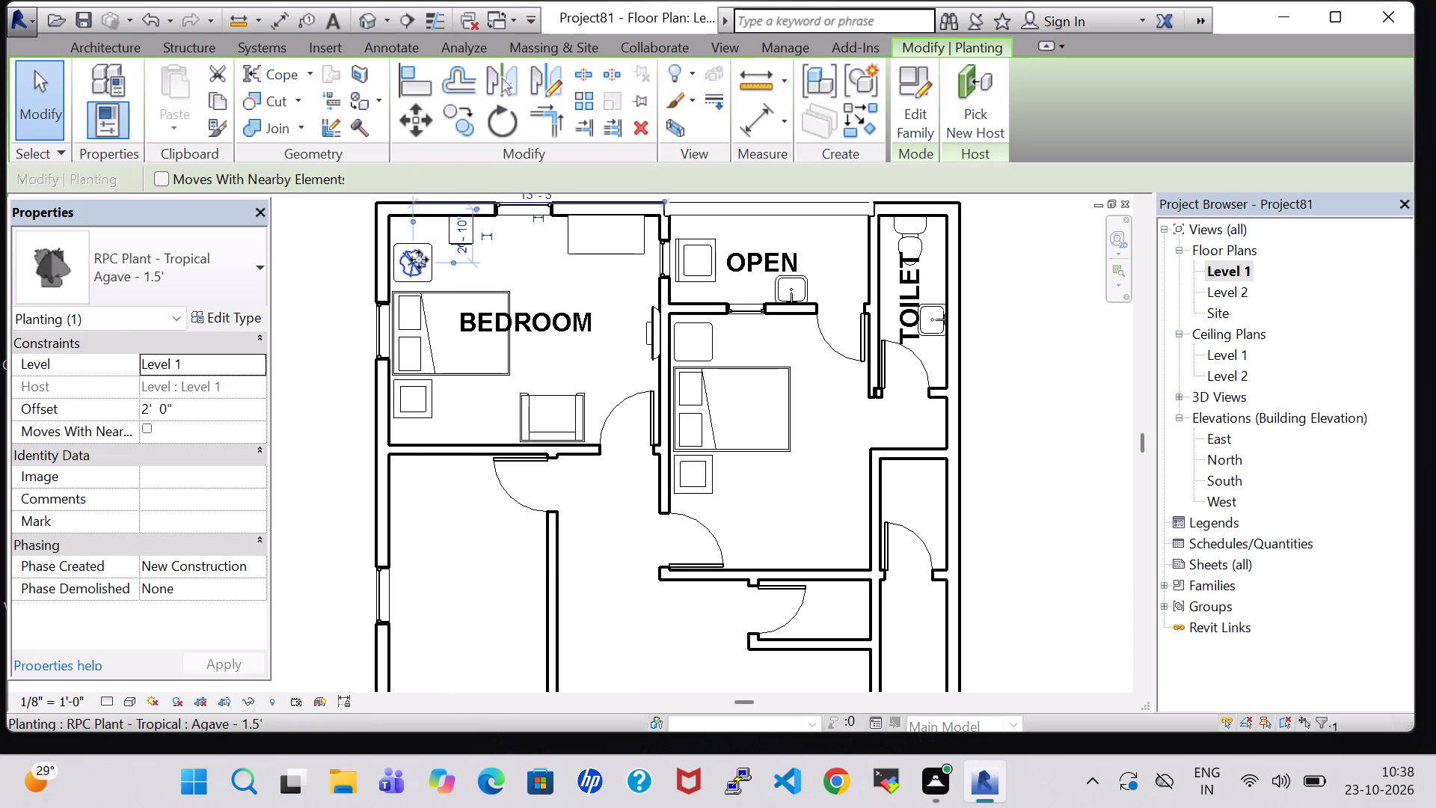
pyautogui.rightClick(419, 260)
pyautogui.click(530, 400)
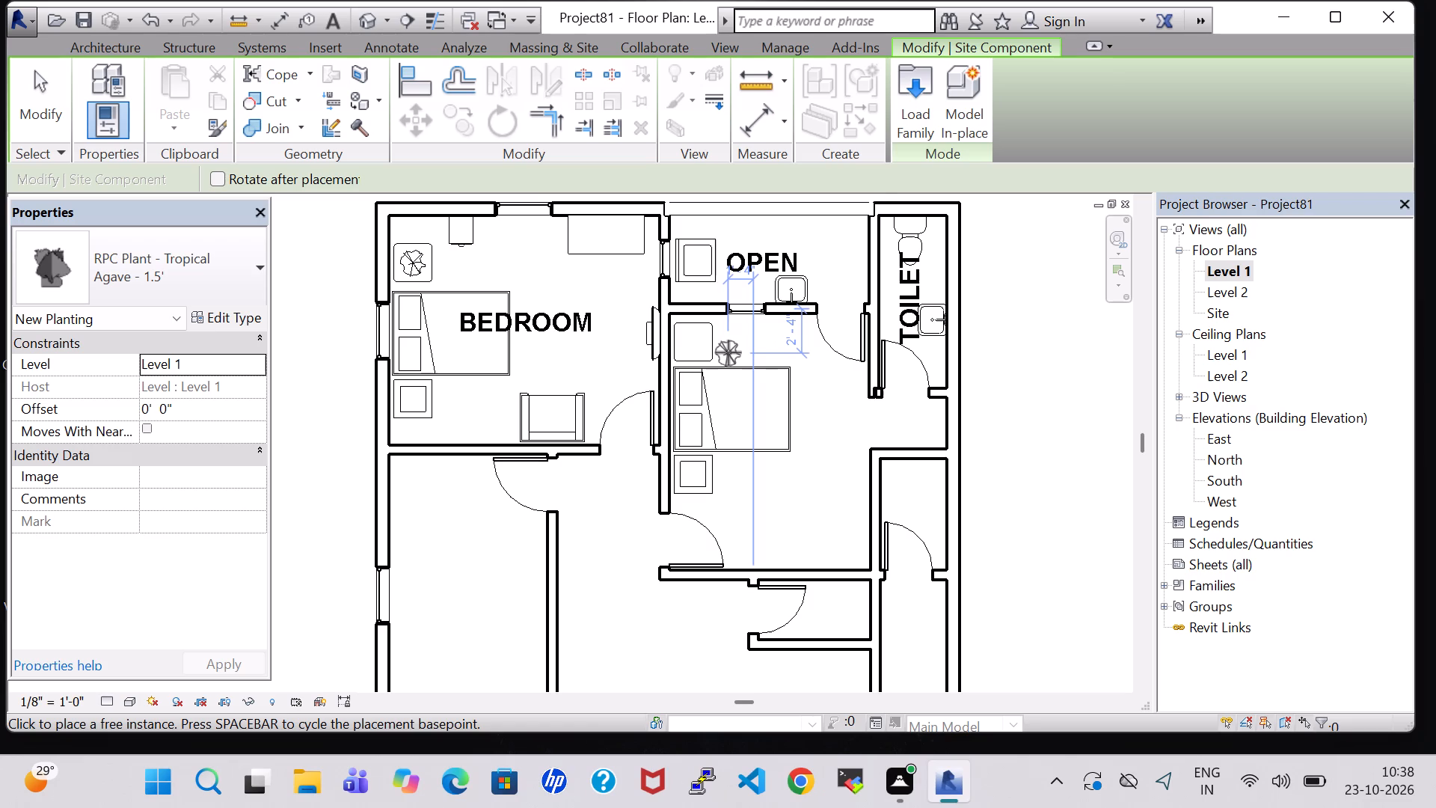
pyautogui.click(719, 343)
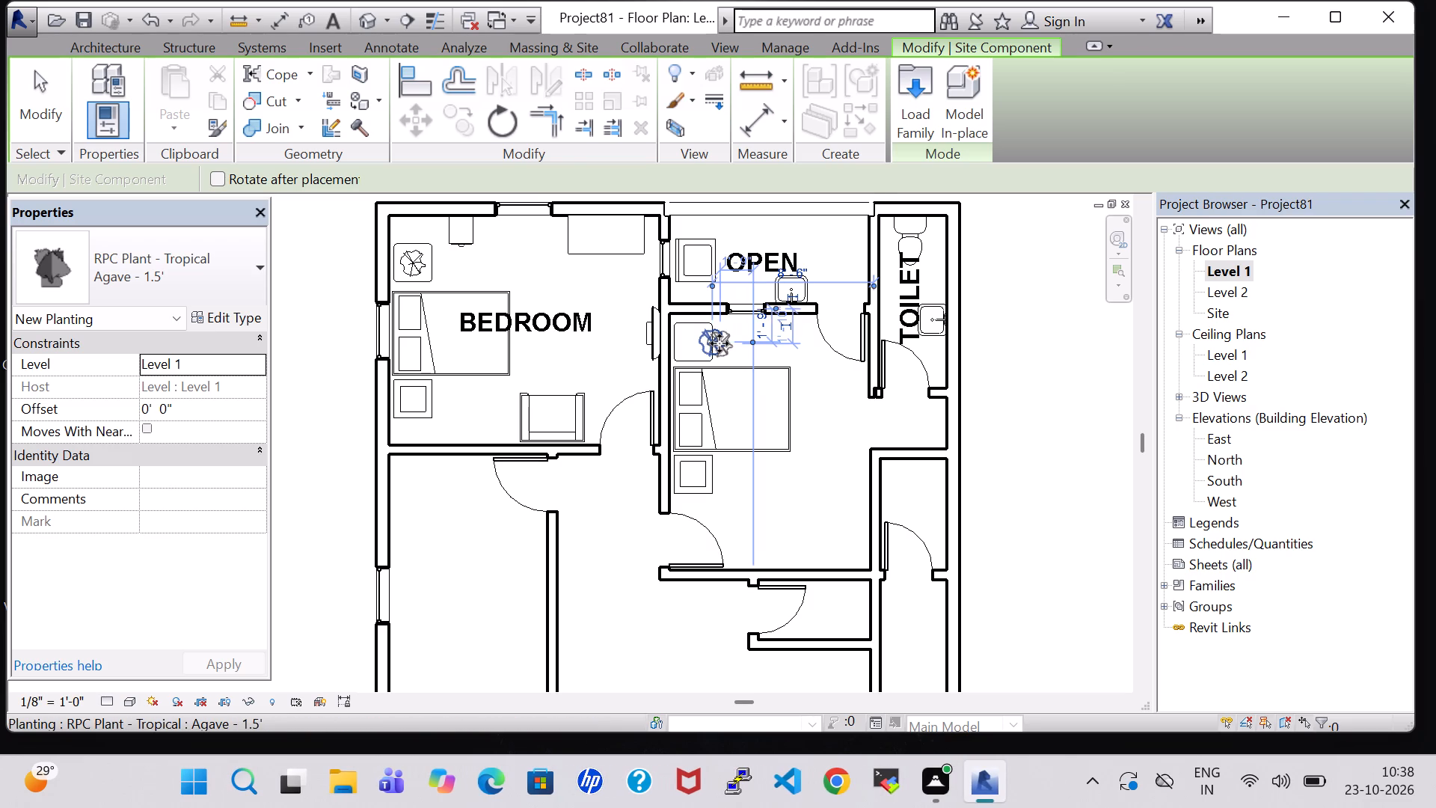
pyautogui.press('Escape')
pyautogui.press('Escape')
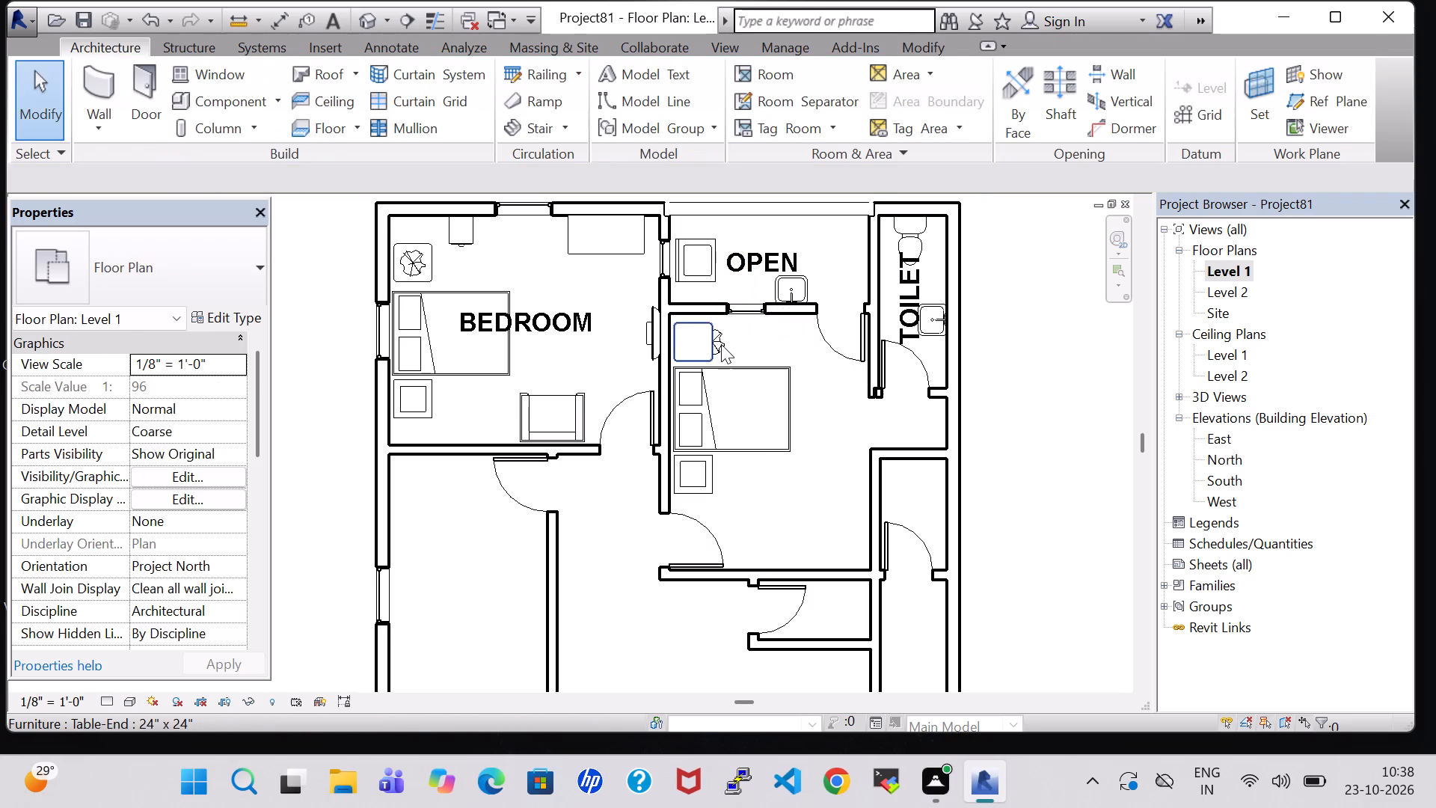
# Set the new Tropical Agave plant's offset to 2' 0" above Level 1.
pyautogui.scroll(2, 721, 346)
pyautogui.click(721, 346)
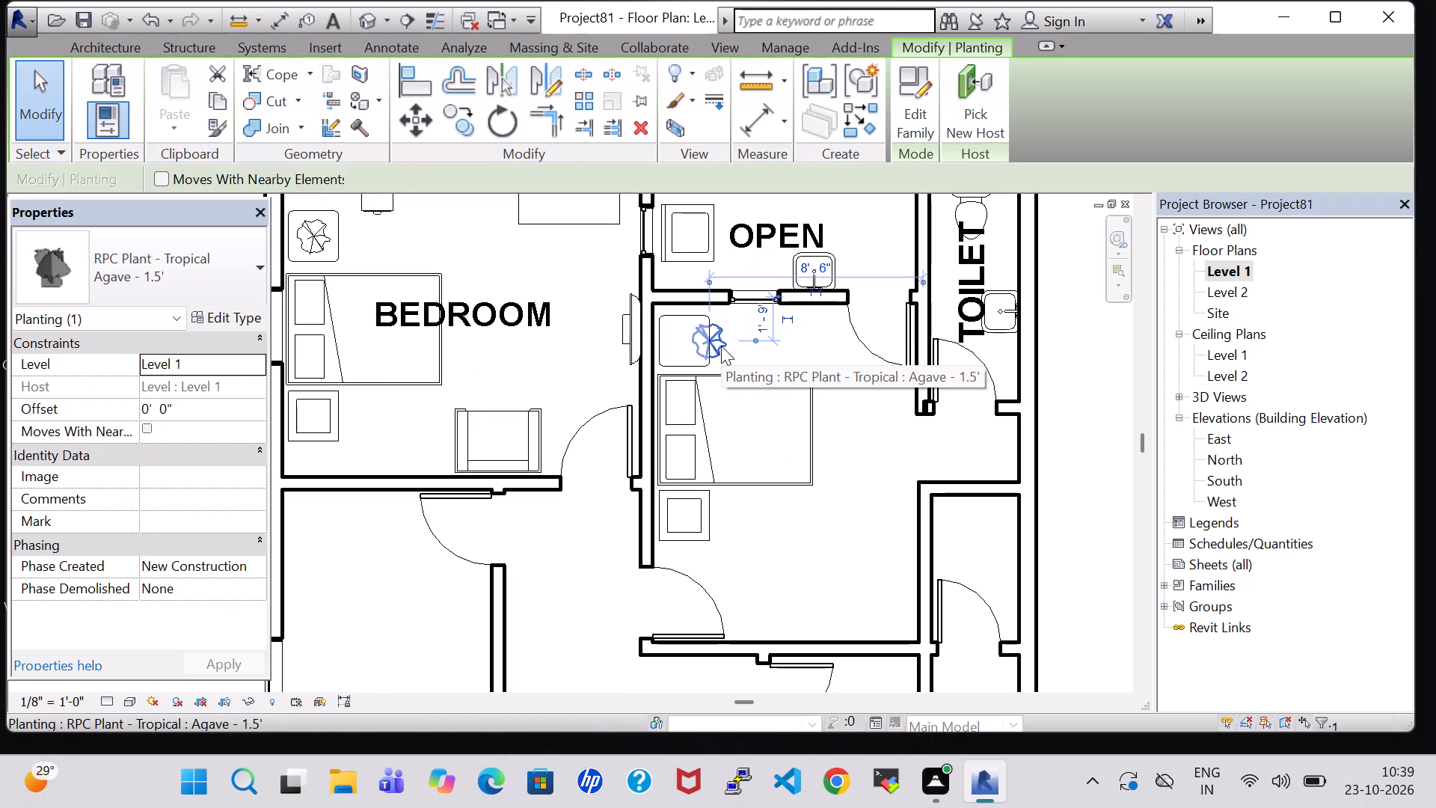
pyautogui.press('2')
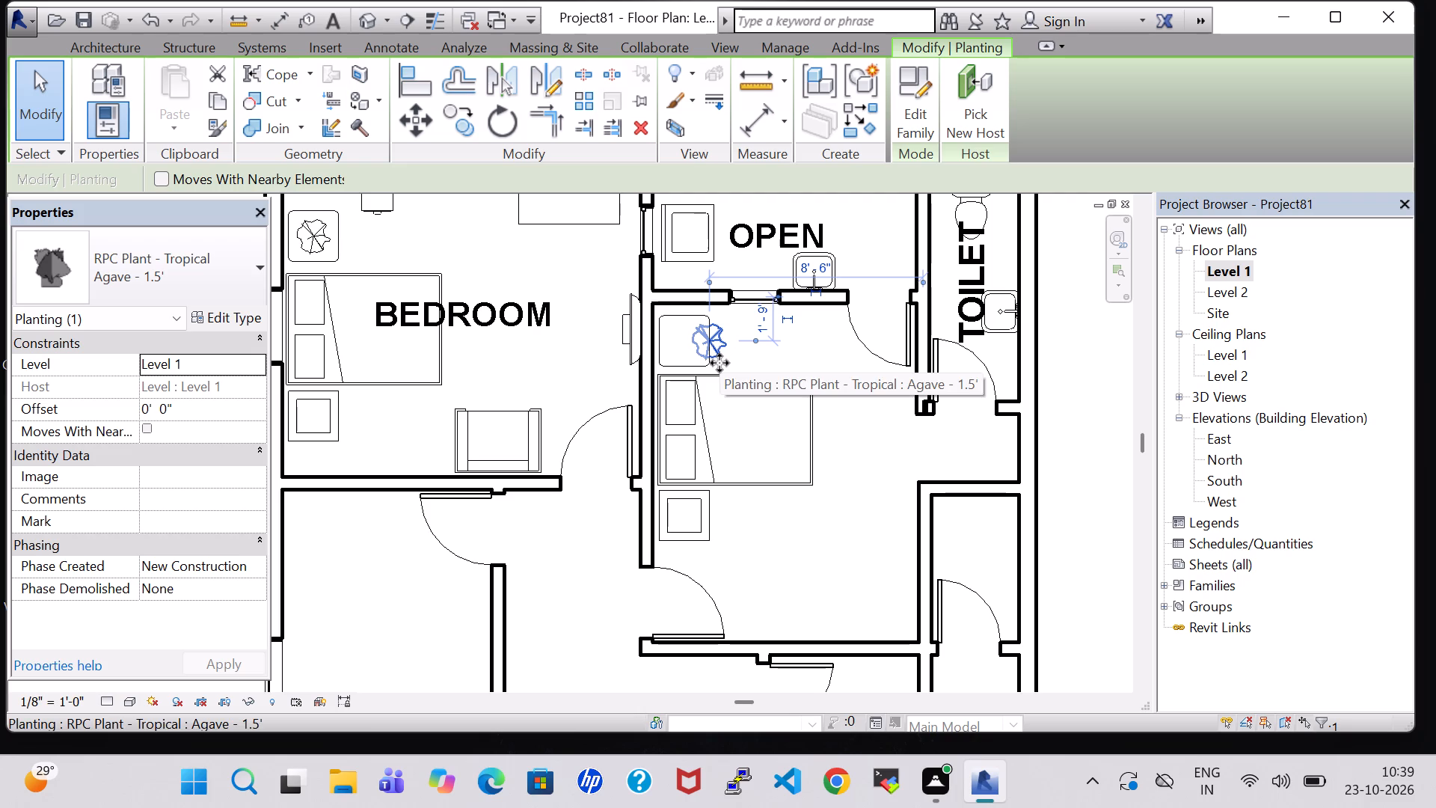
pyautogui.click(149, 409)
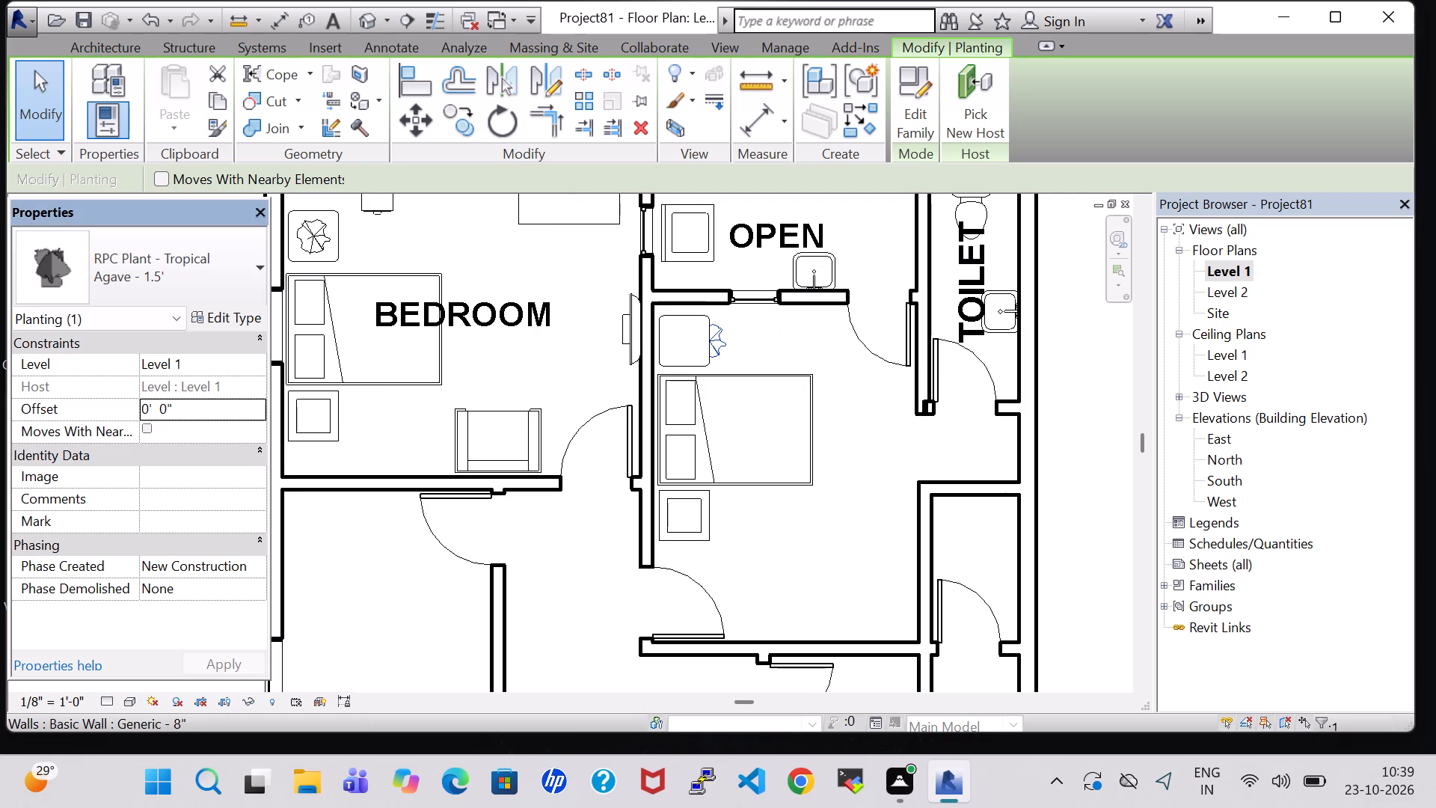
pyautogui.press('BackSpace')
pyautogui.press('2')
pyautogui.click(238, 663)
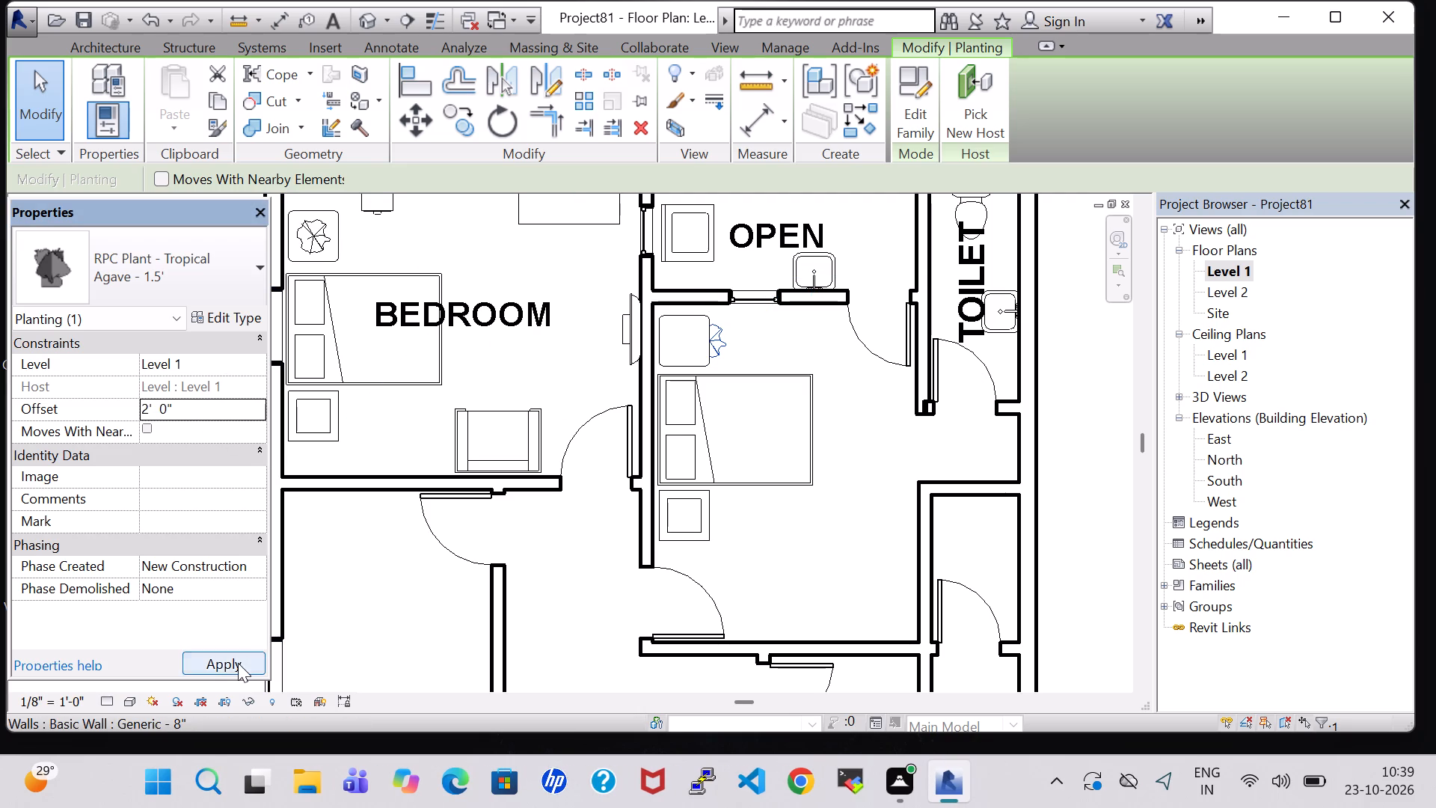
# Nudge the plant from the edge of the end table to the table's centre.
pyautogui.press('Left')
pyautogui.press('Left')
pyautogui.press('Left')
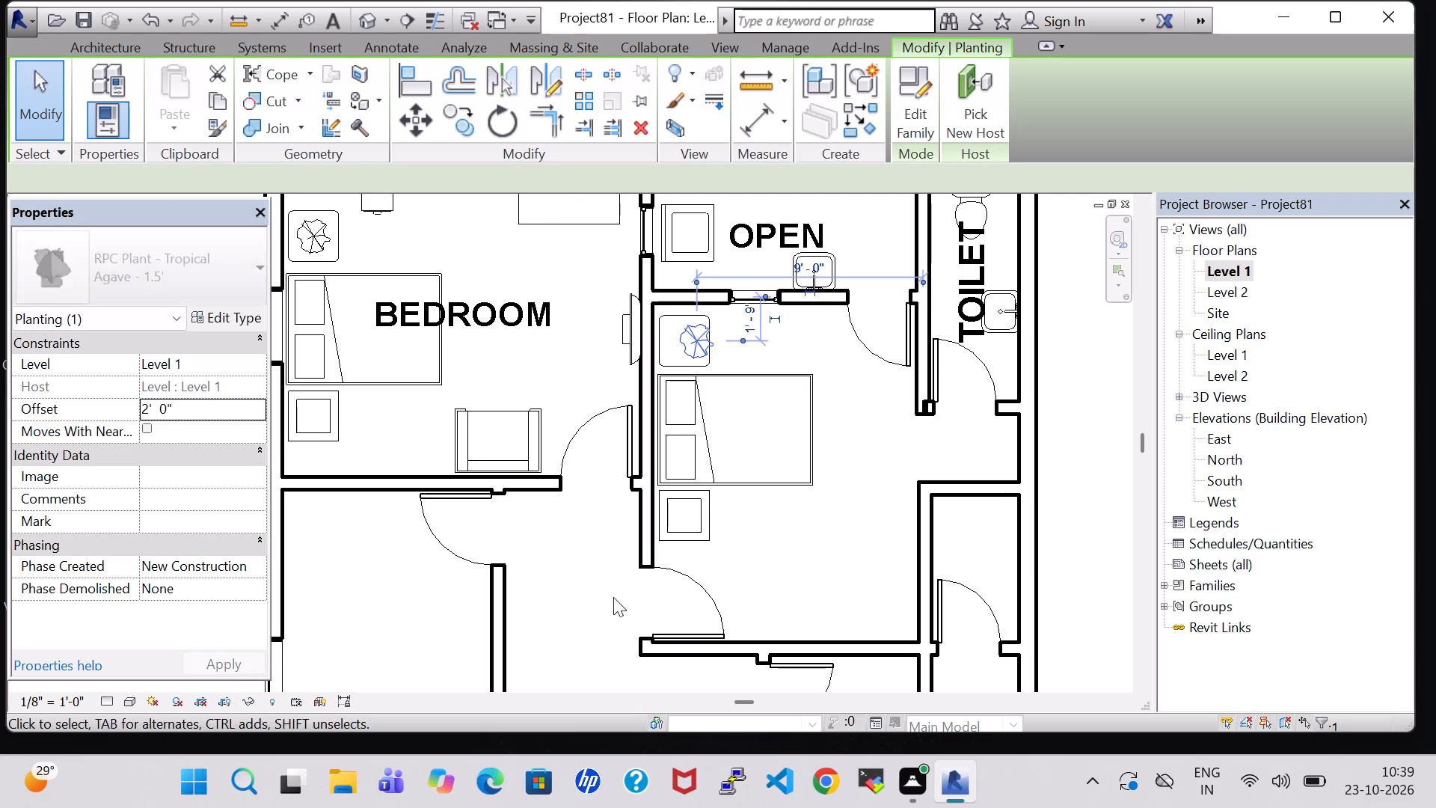
pyautogui.press('Left')
pyautogui.press('Left')
pyautogui.press('Left')
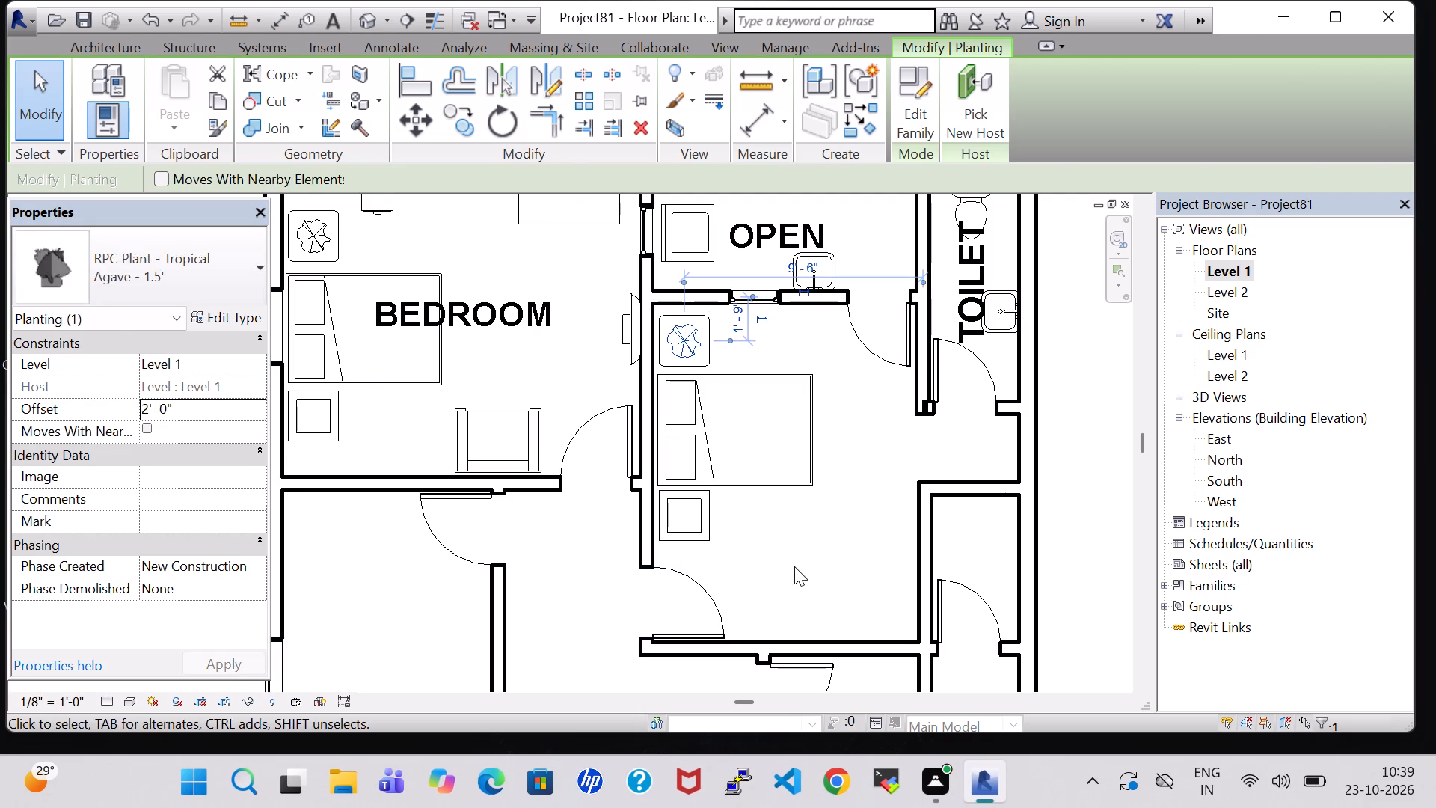
pyautogui.click(794, 566)
# Nudge the second bedroom's double bed and the coffee table beside it slightly toward the end table with the plant.
pyautogui.click(766, 489)
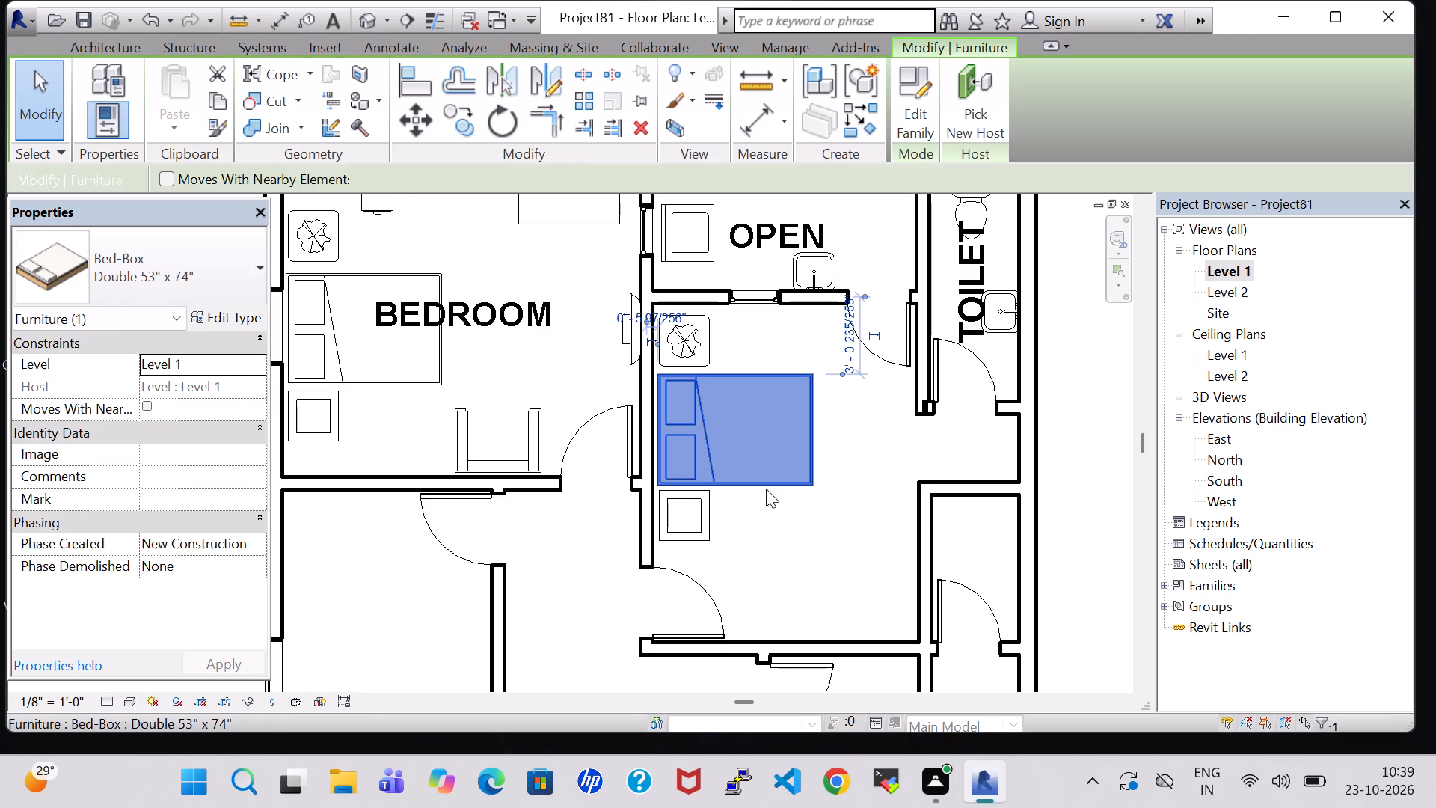
pyautogui.press('Up')
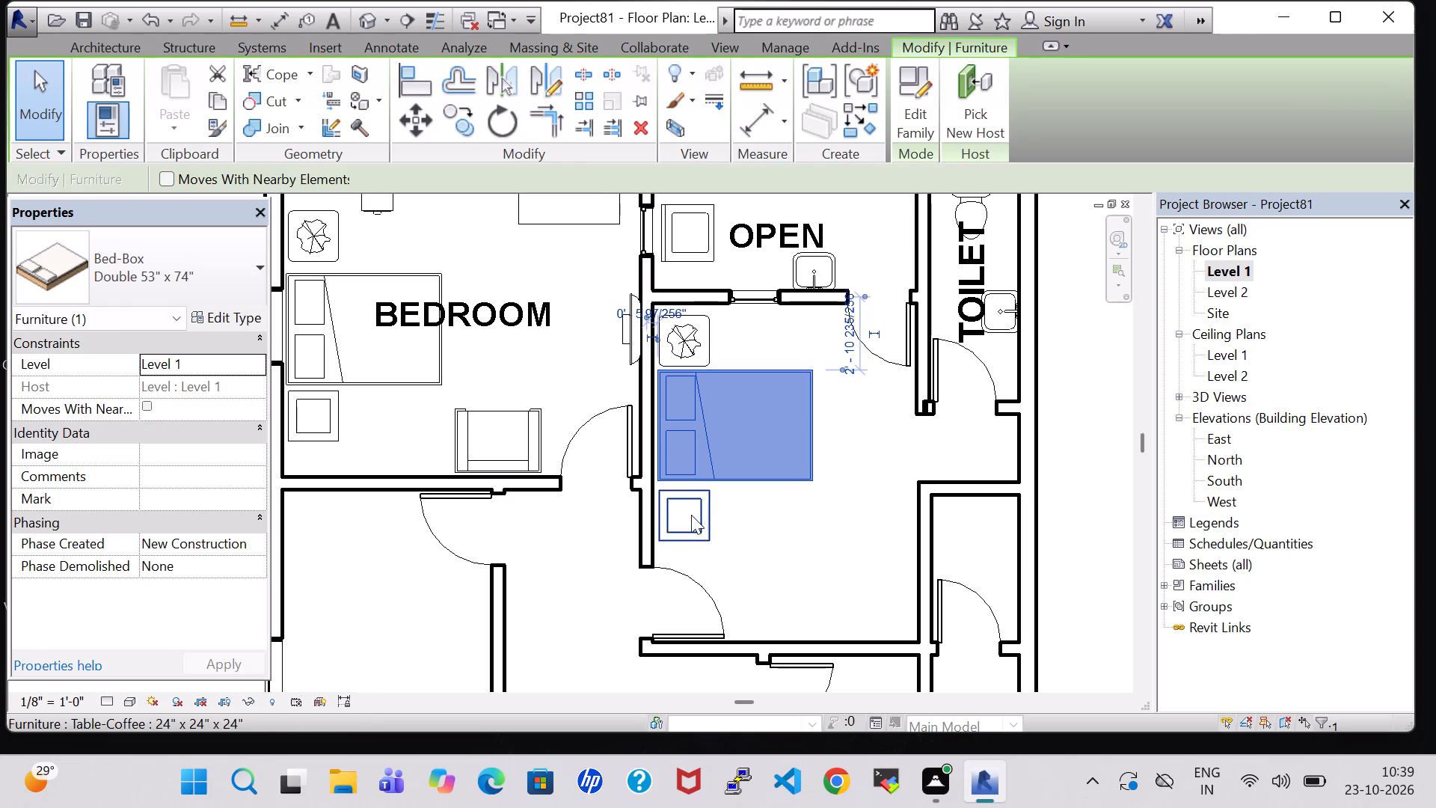
pyautogui.click(691, 515)
pyautogui.press('Up')
pyautogui.click(838, 509)
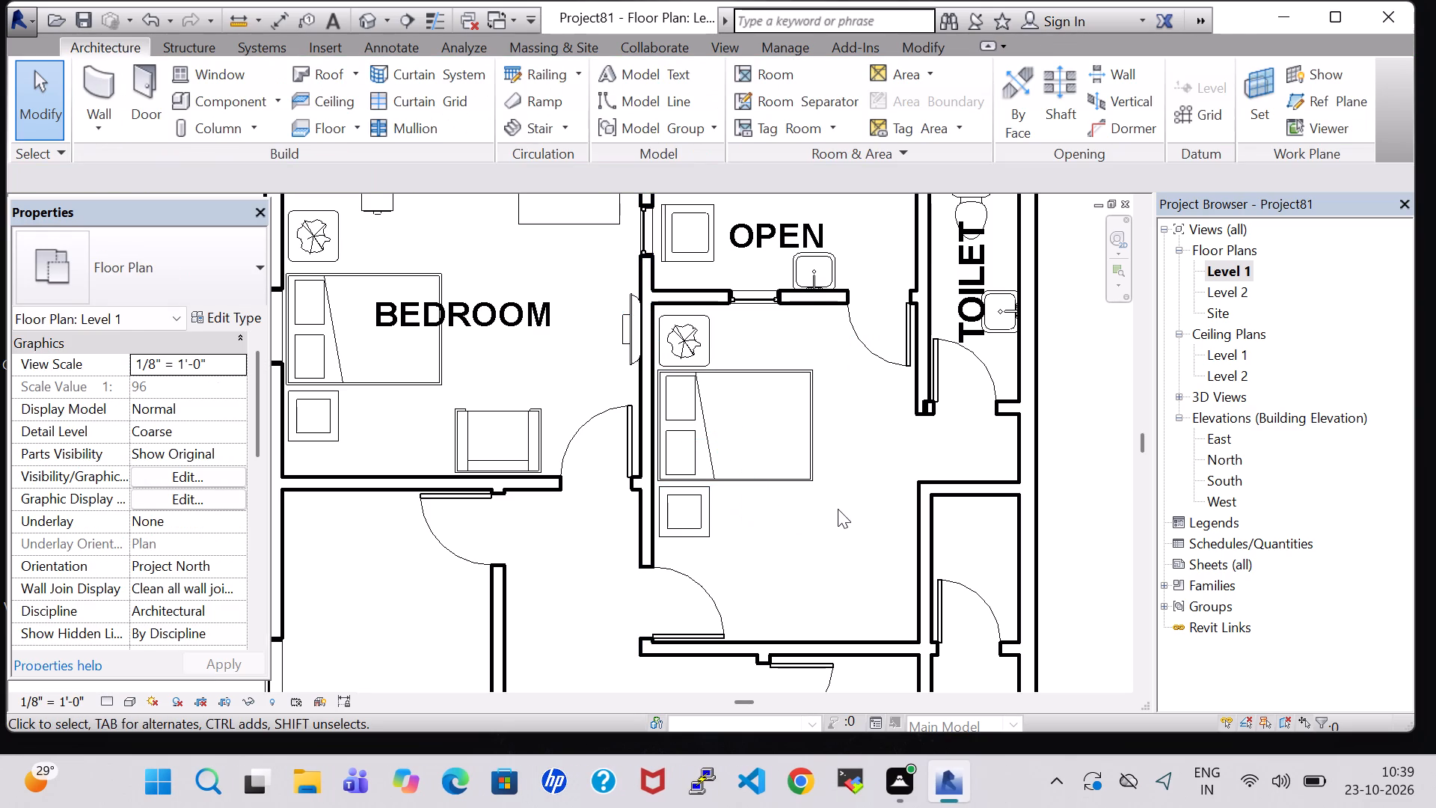
# Create a similar 48" x 72" x 24" Dresser from BEDROOM, turned a quarter turn, close alongside the wall opposite the second bed.
pyautogui.scroll(-3, 838, 509)
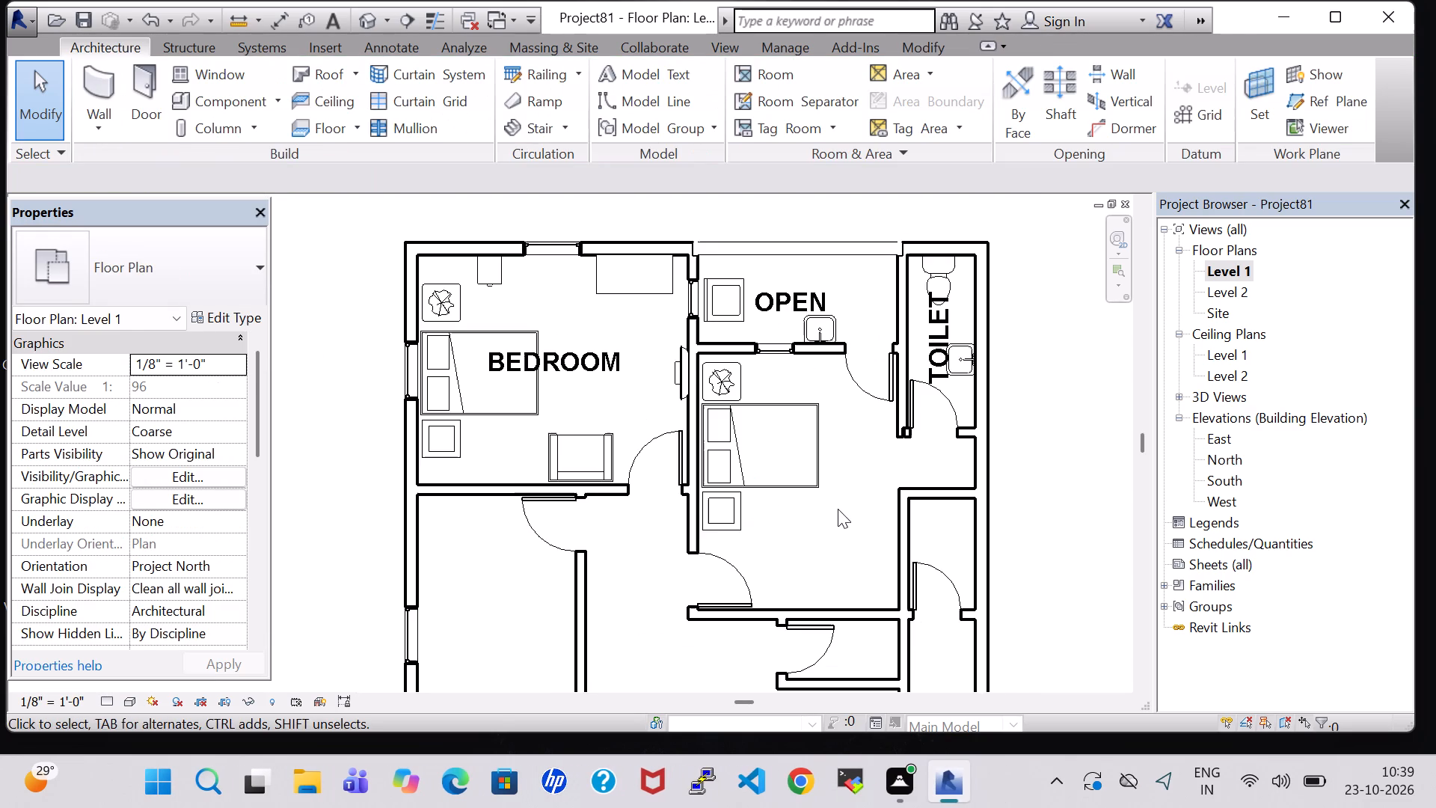
pyautogui.click(610, 466)
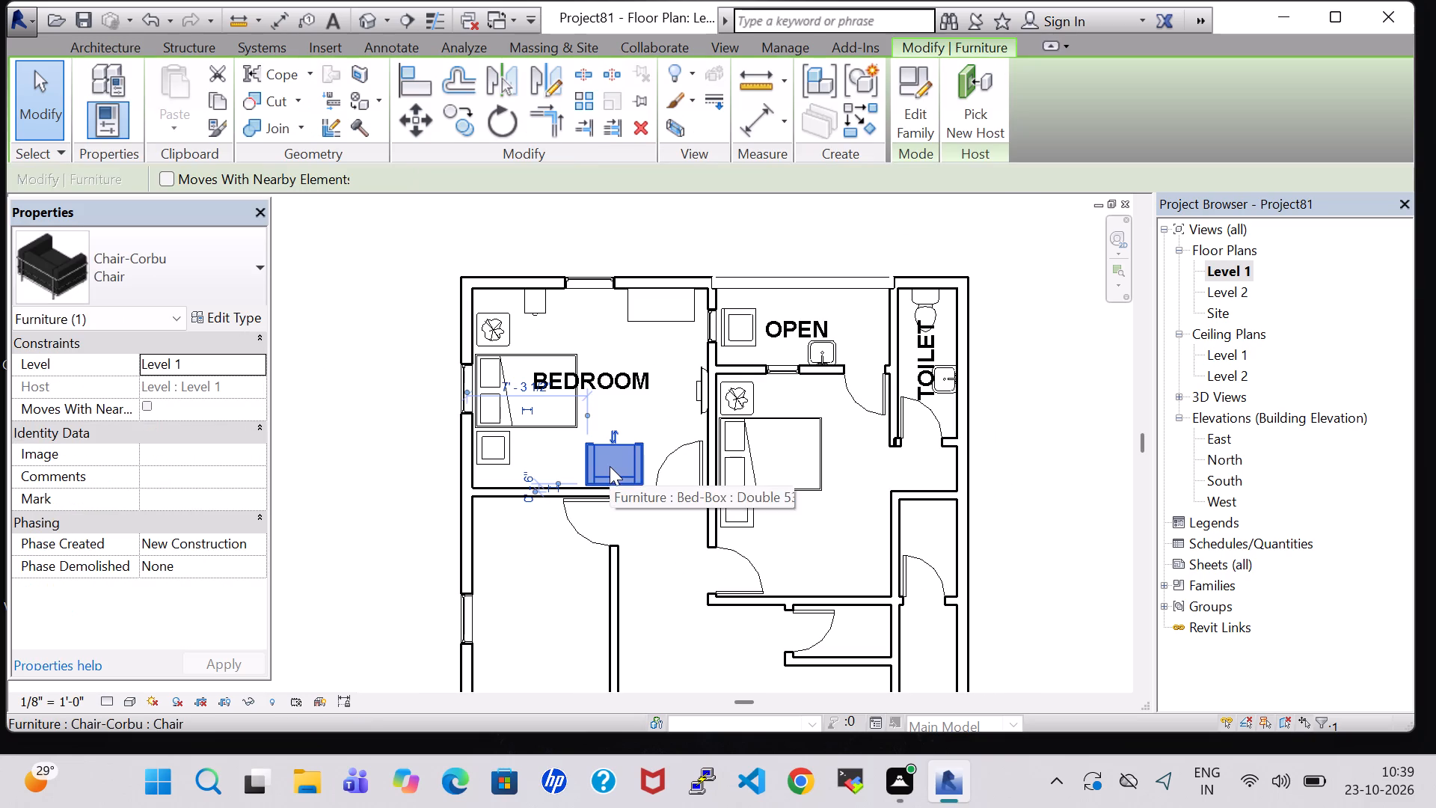
pyautogui.click(858, 542)
pyautogui.click(656, 313)
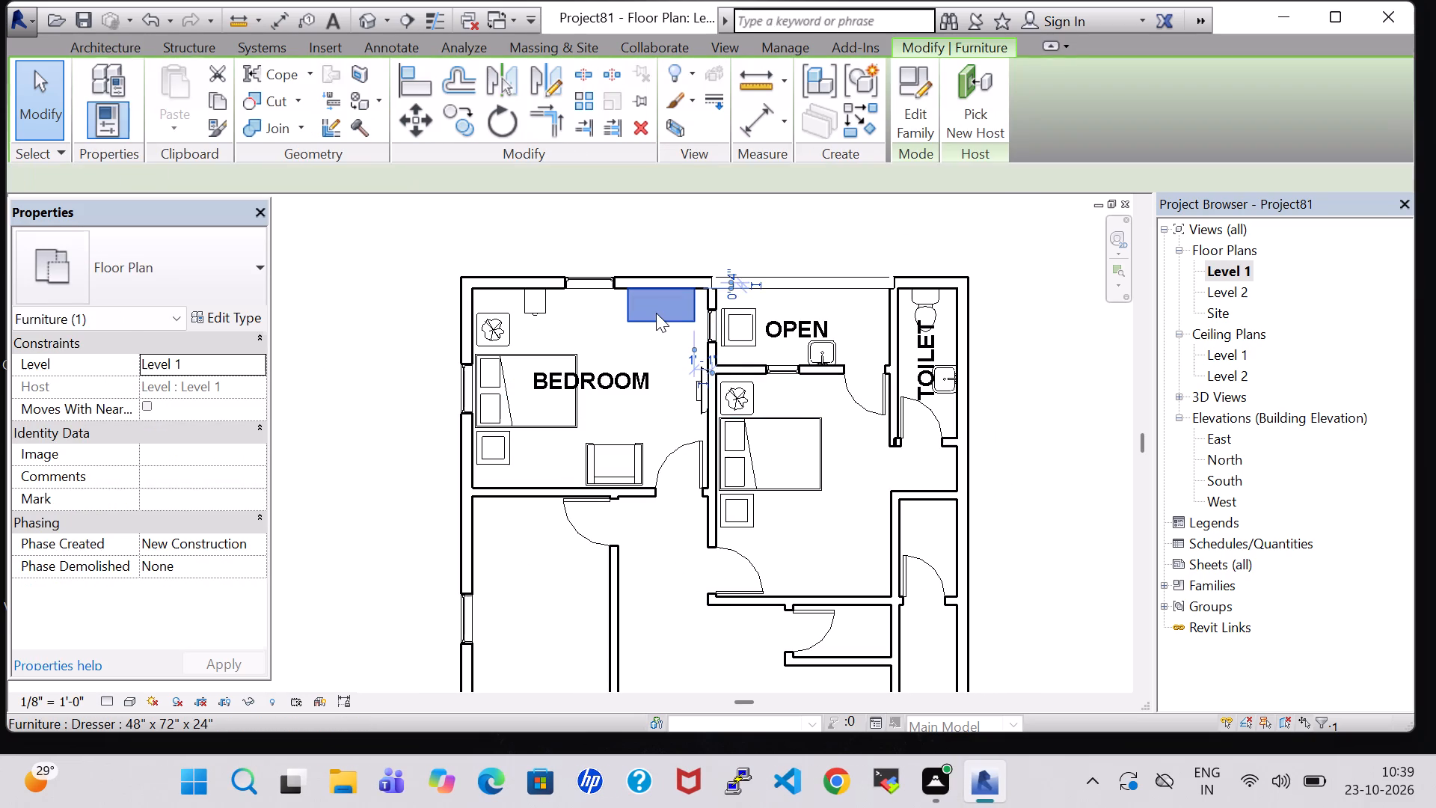
pyautogui.rightClick(656, 313)
pyautogui.click(771, 402)
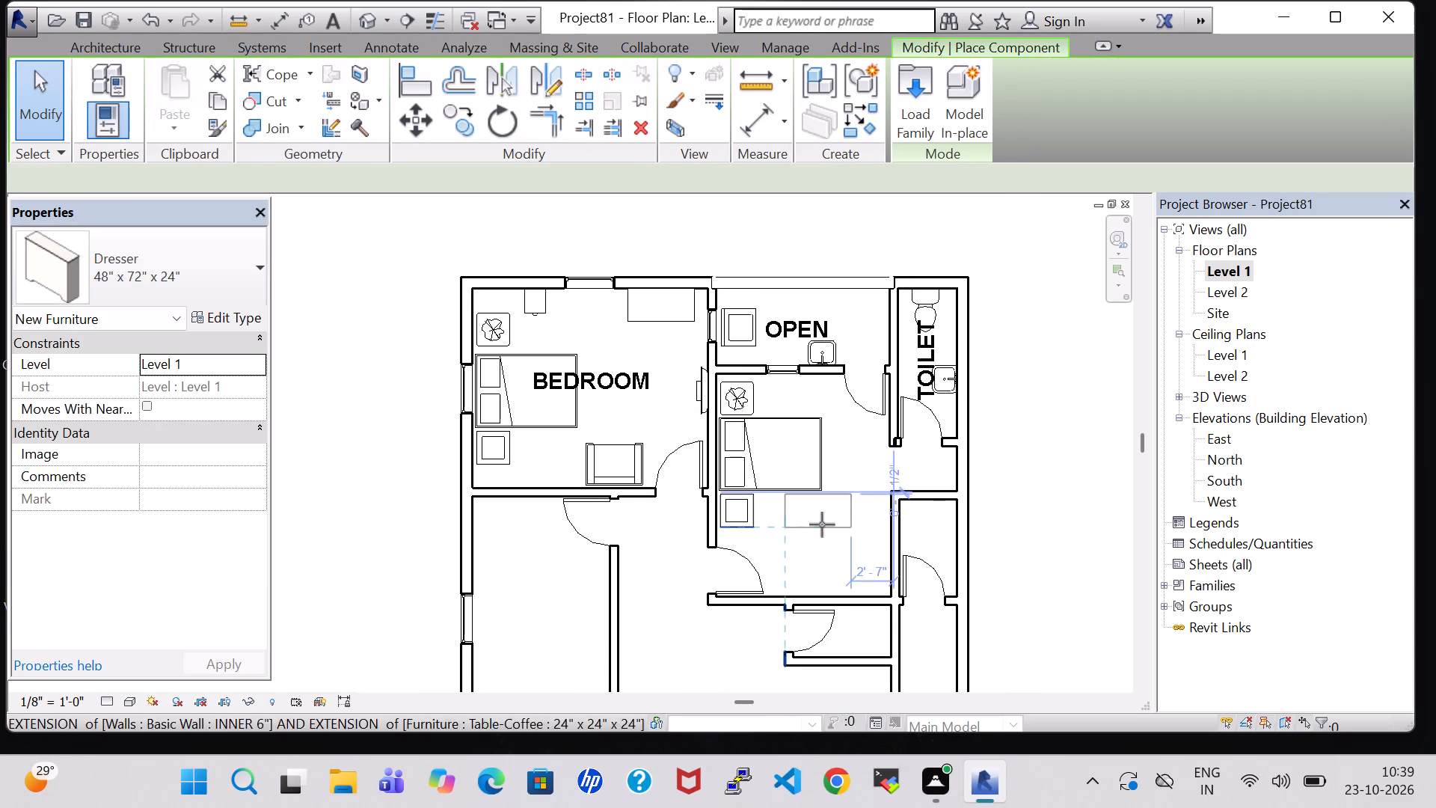
pyautogui.press('space')
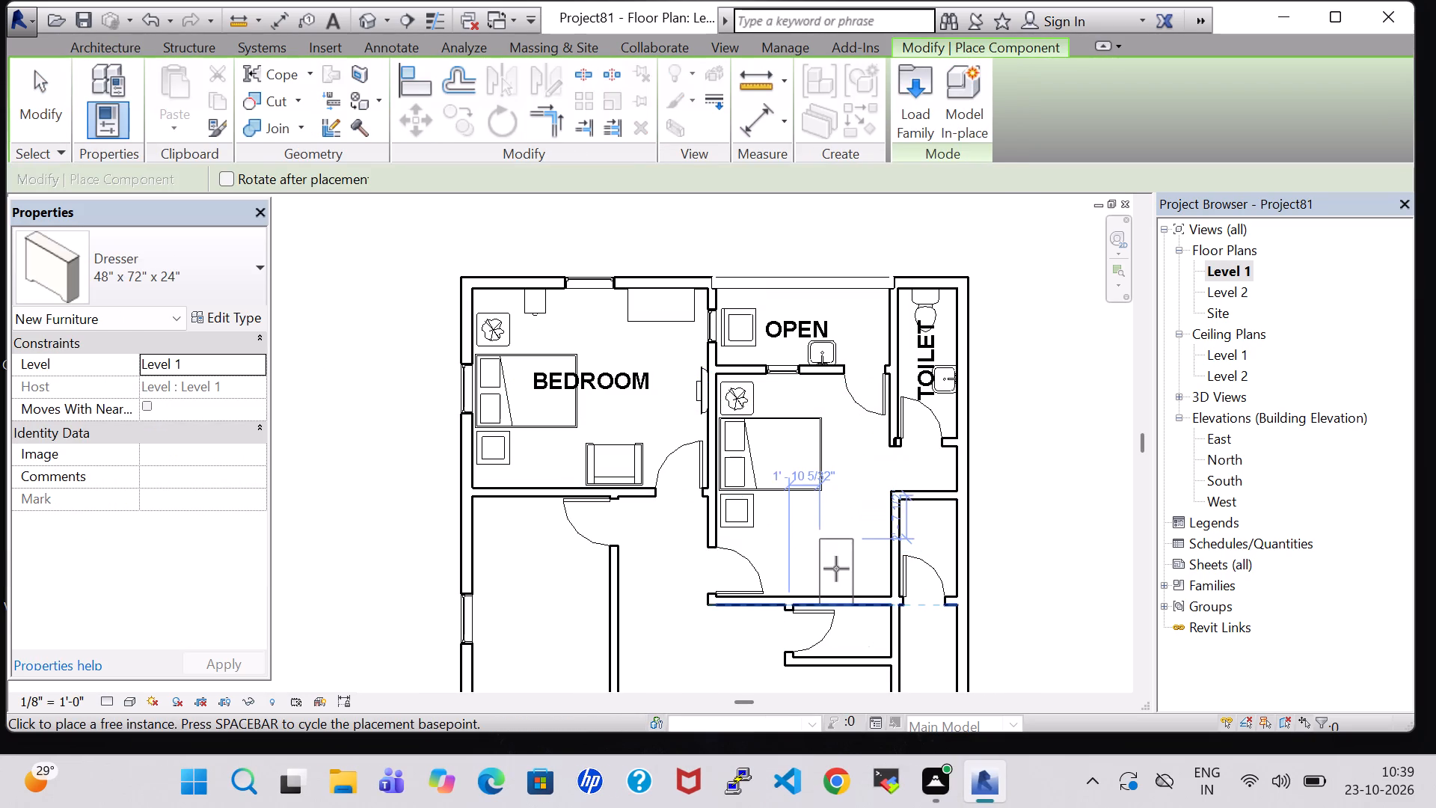
pyautogui.scroll(3, 860, 546)
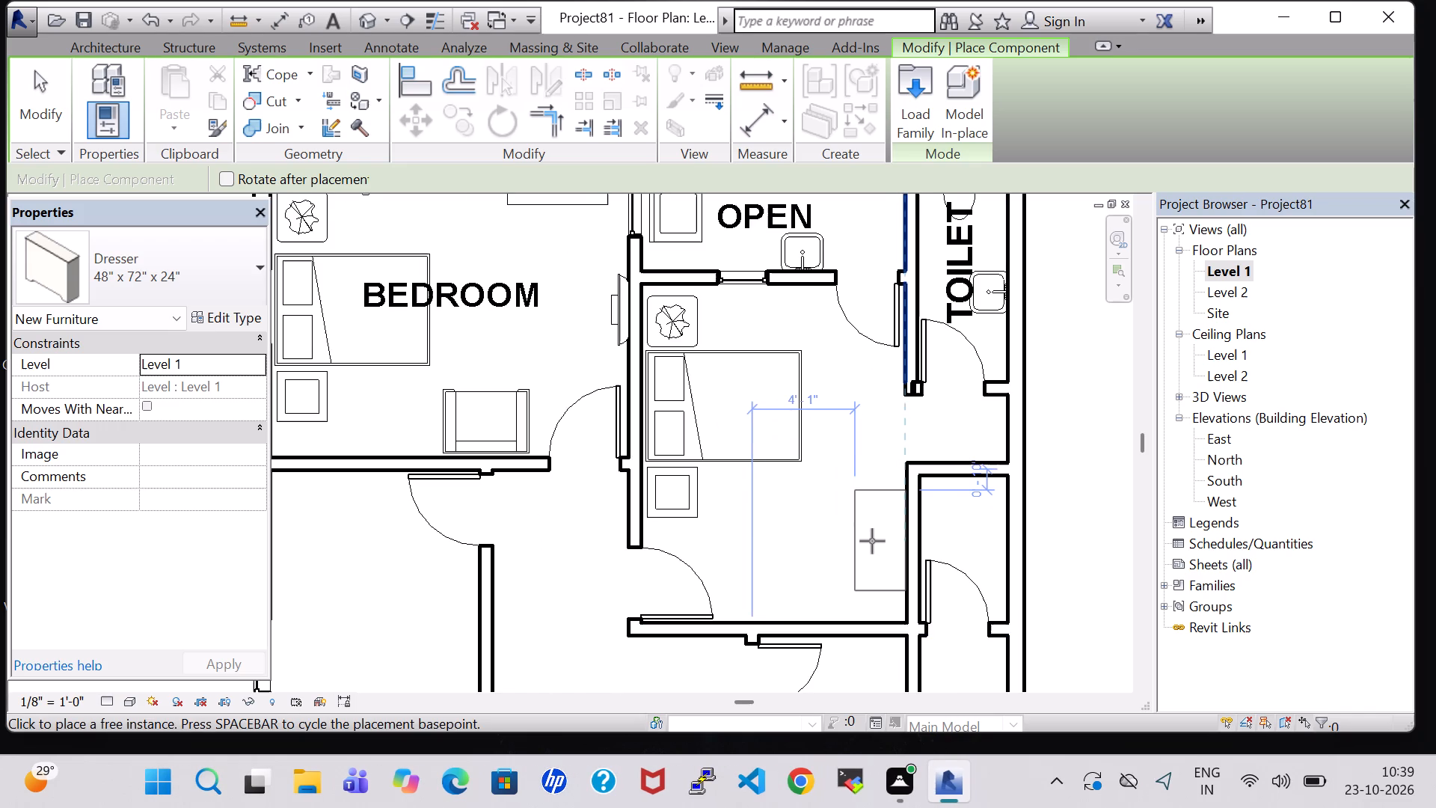
pyautogui.click(868, 538)
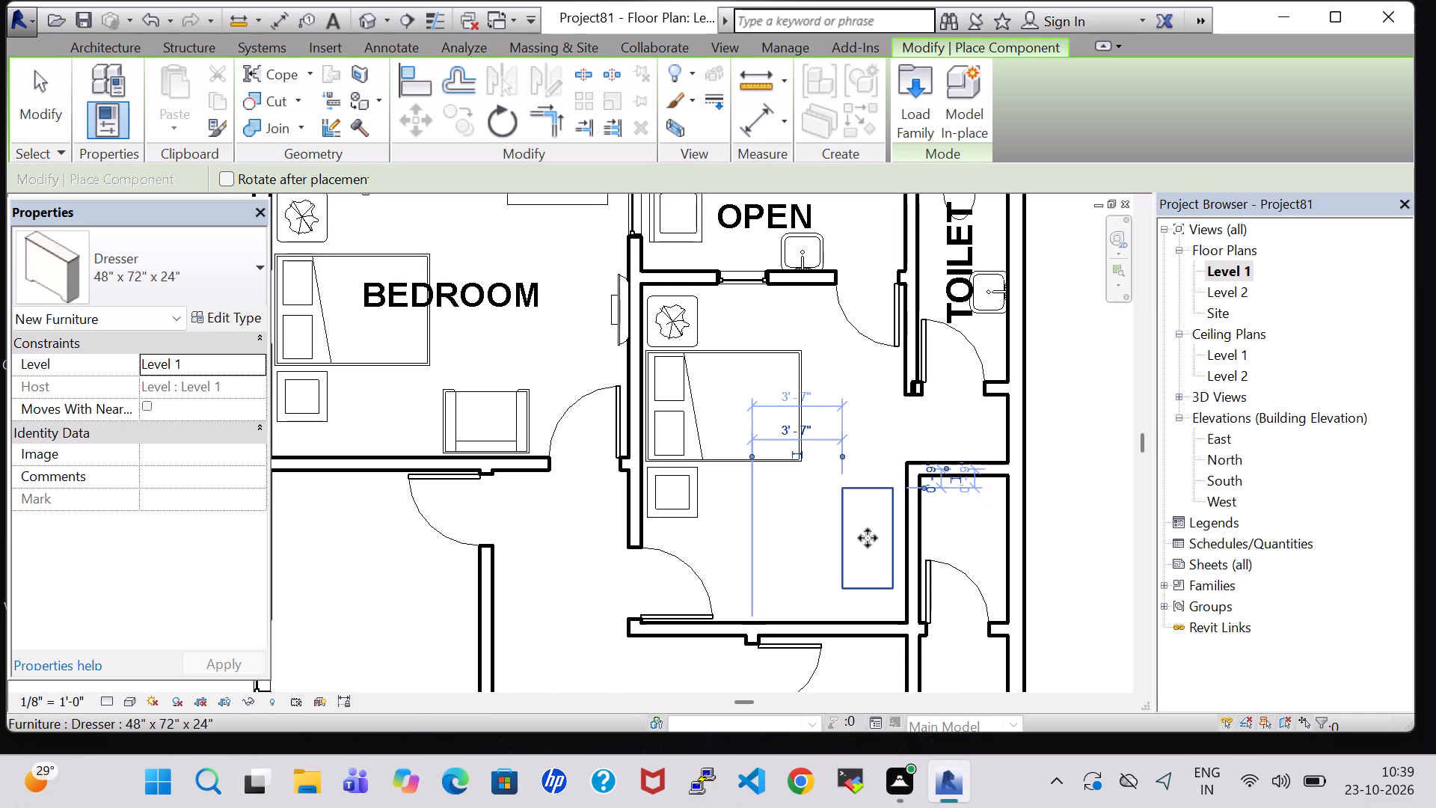
pyautogui.press('Escape')
pyautogui.press('Escape')
pyautogui.click(868, 540)
pyautogui.press('Right')
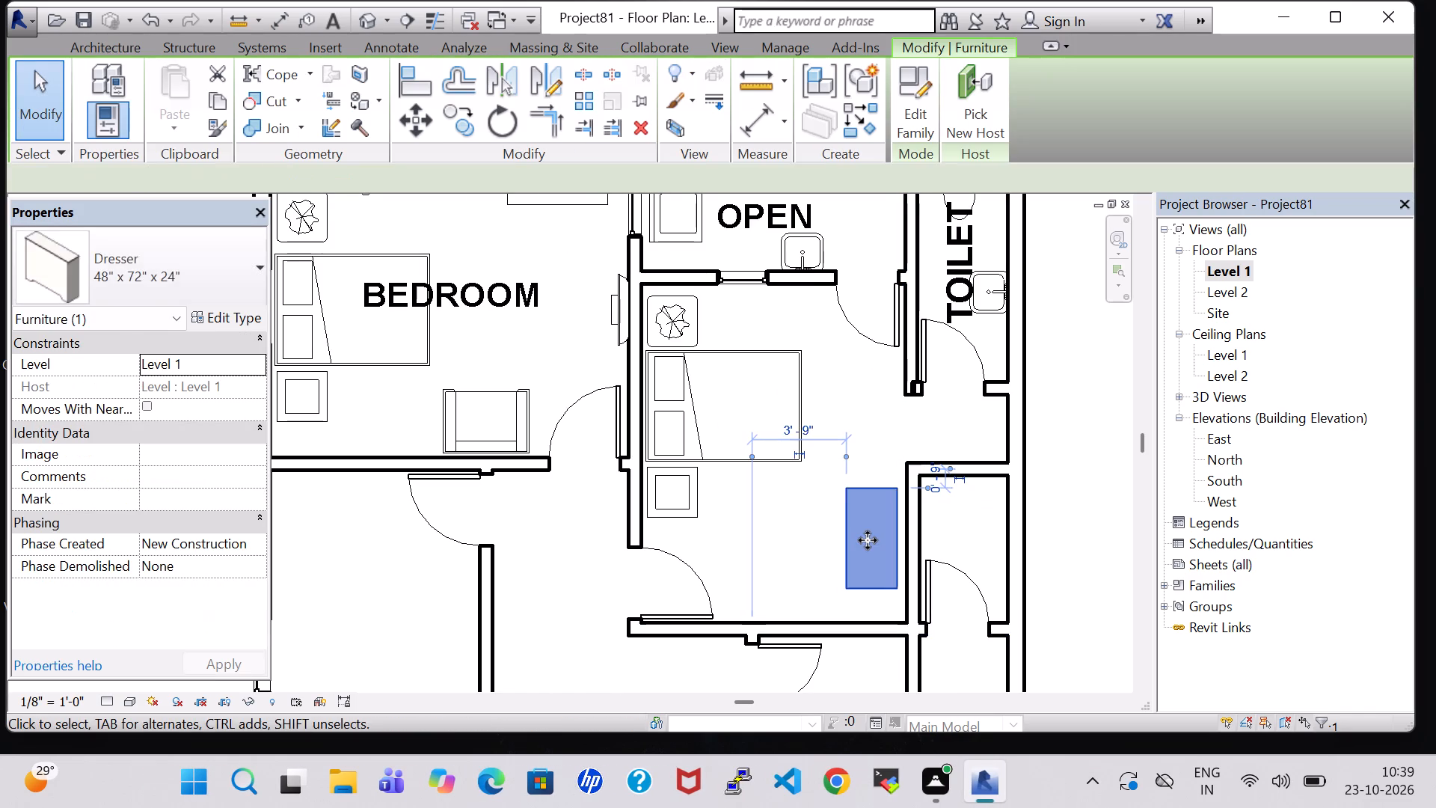
pyautogui.press('Right')
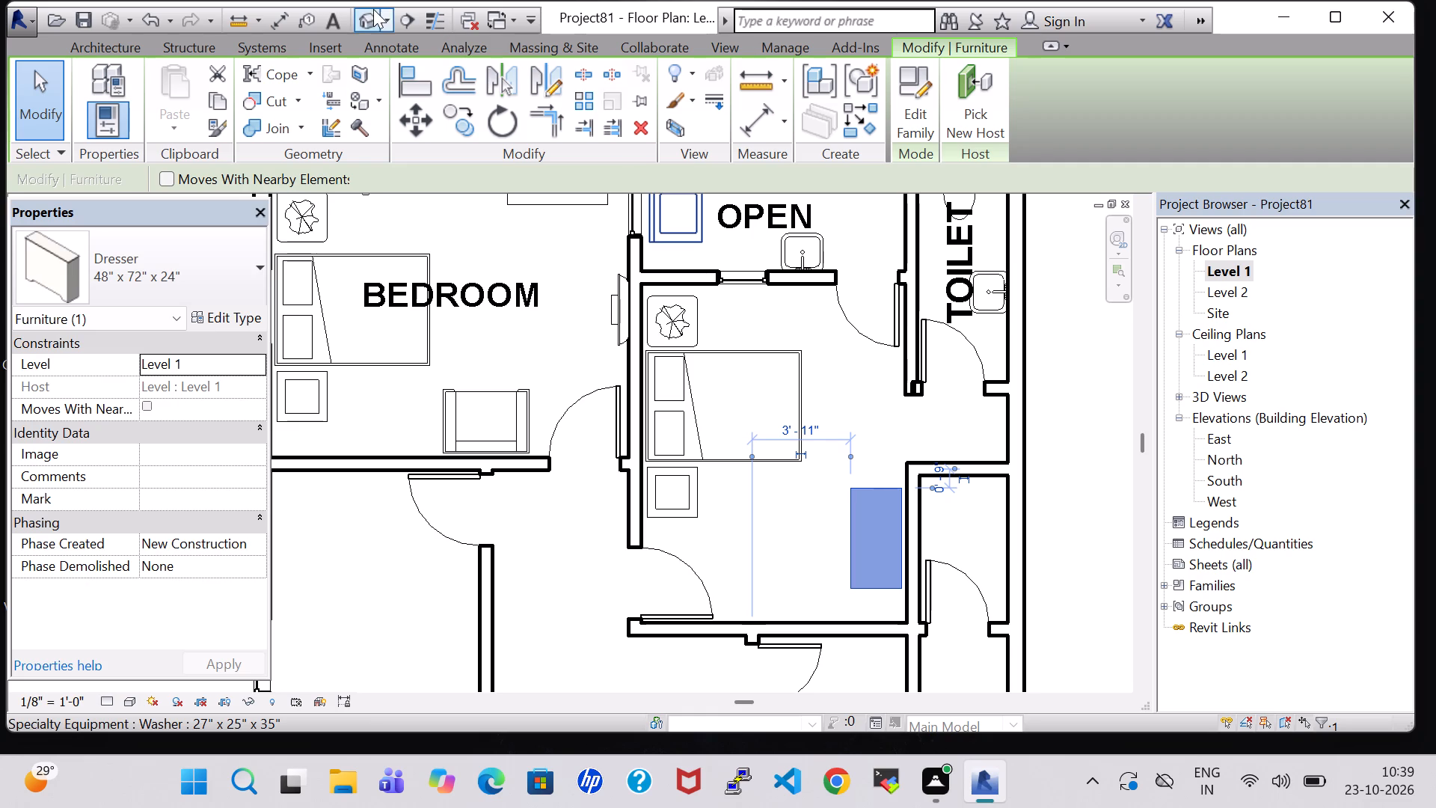
# In the 3D view, turn the new dresser 180° so its drawers face the bed.
pyautogui.click(364, 24)
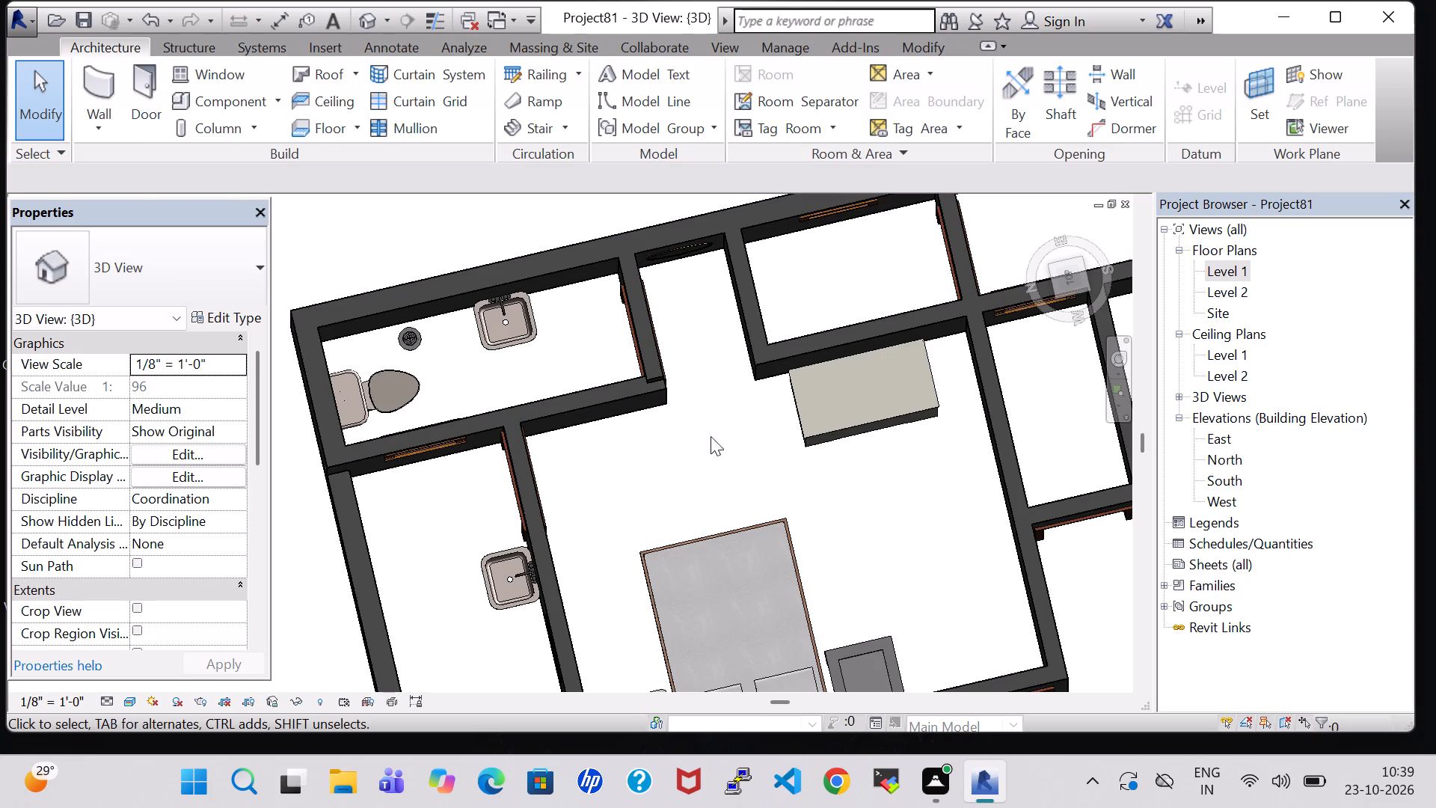
pyautogui.moveTo(868, 577); pyautogui.dragTo(829, 443, button='middle')
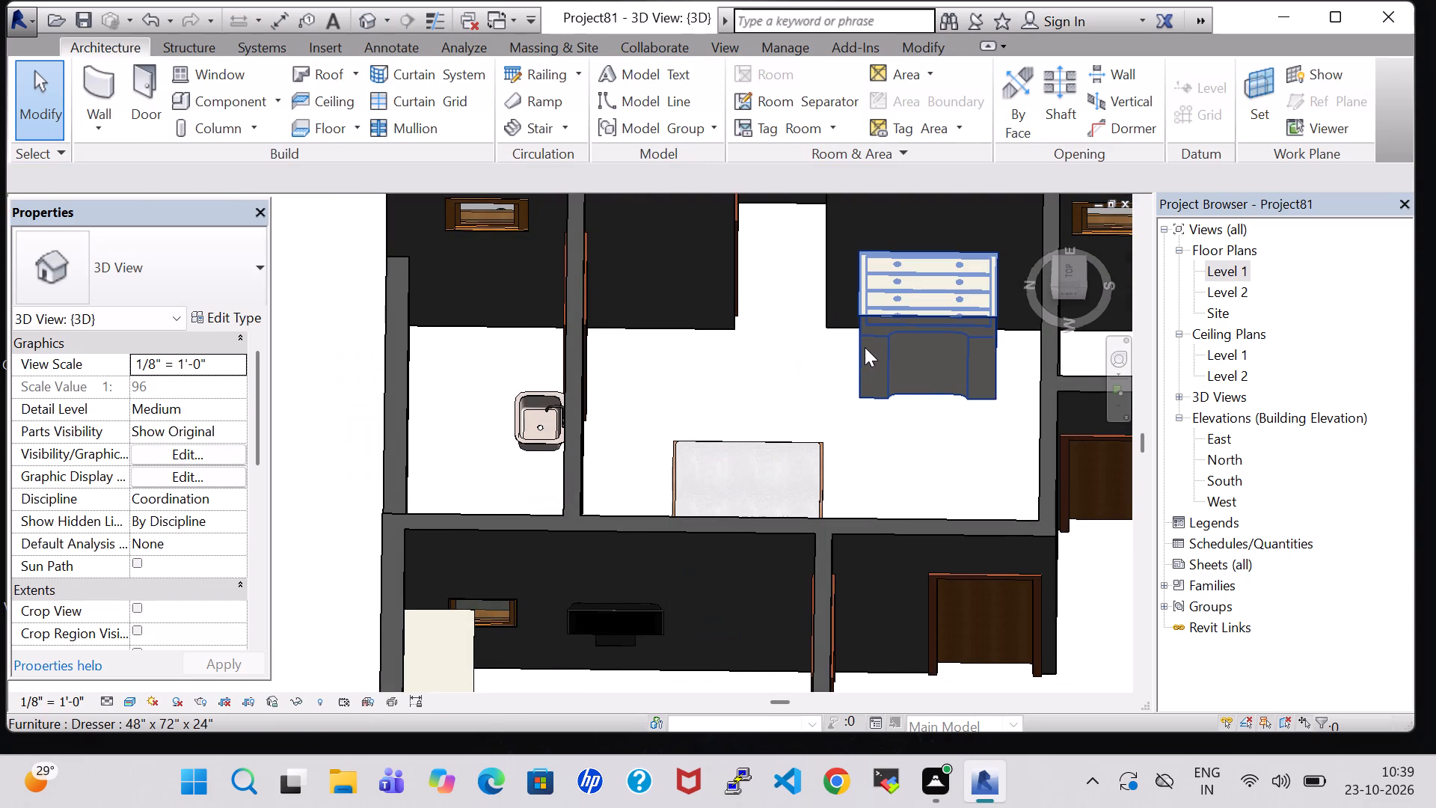
pyautogui.click(865, 347)
pyautogui.press('space')
pyautogui.press('space')
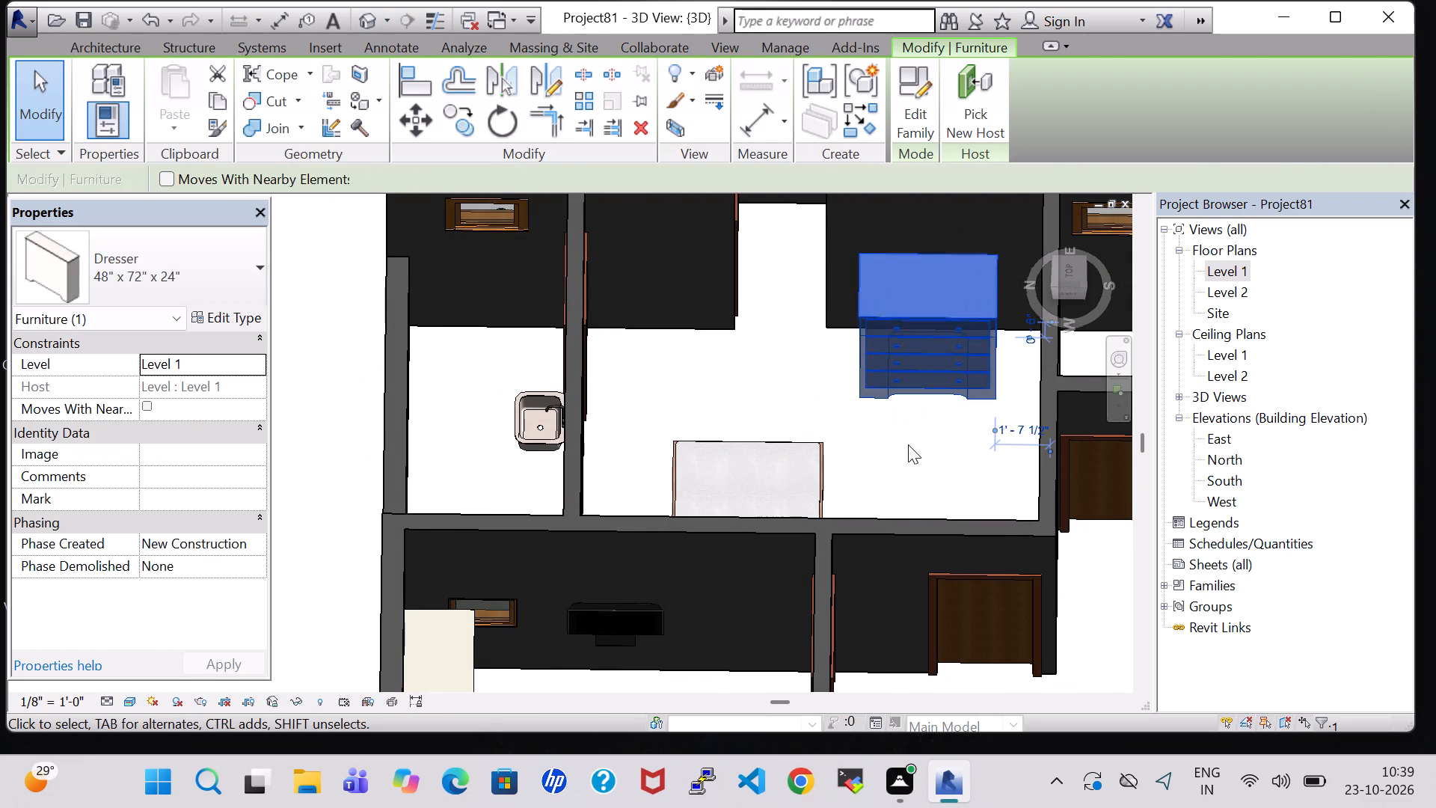
pyautogui.click(908, 444)
# On the Level 1 plan, create a similar 15" x 18" Cabinet-File 2 Drawer between the second bedroom's window and door, about 3'-11" from the toilet-side wall.
pyautogui.doubleClick(1221, 269)
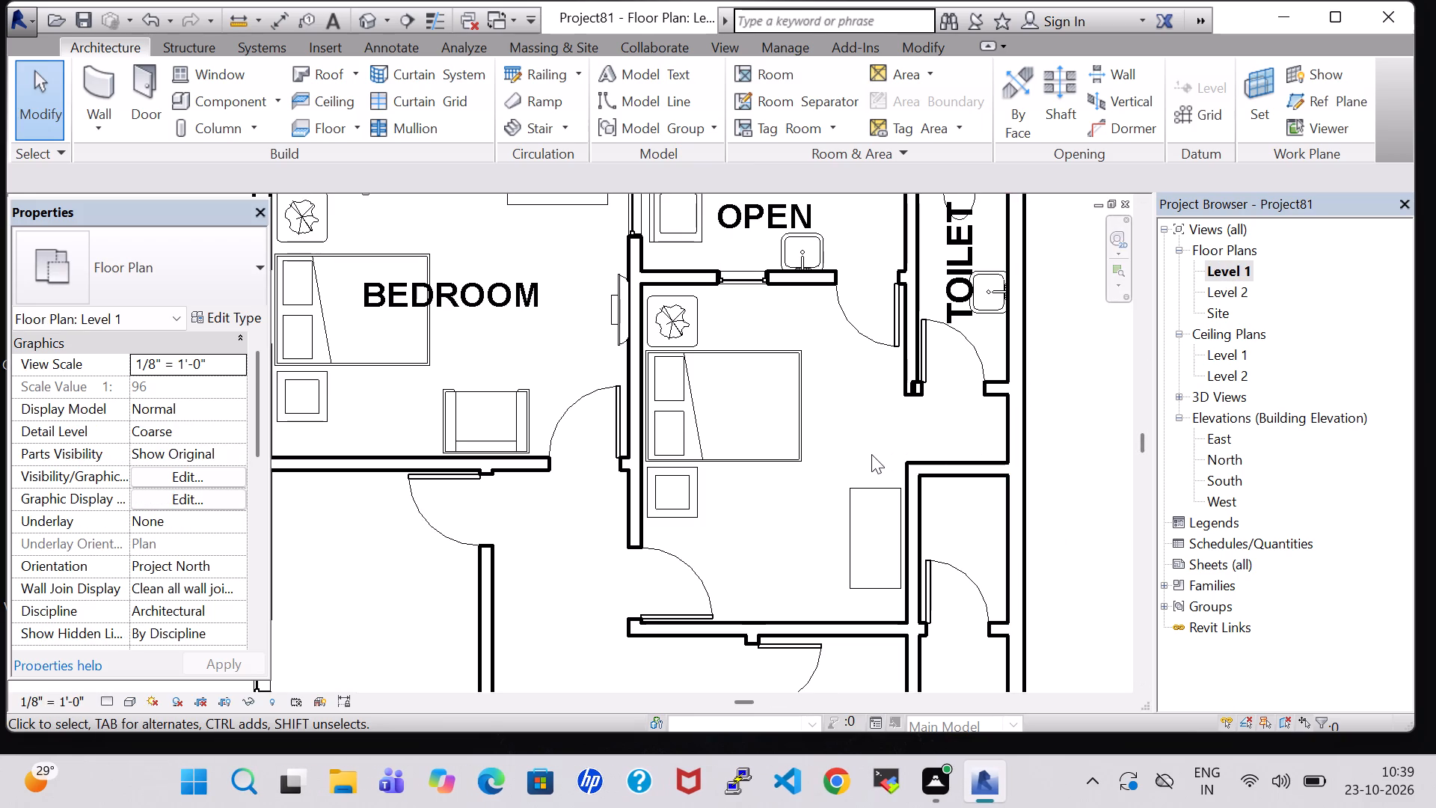
pyautogui.scroll(-1, 871, 454)
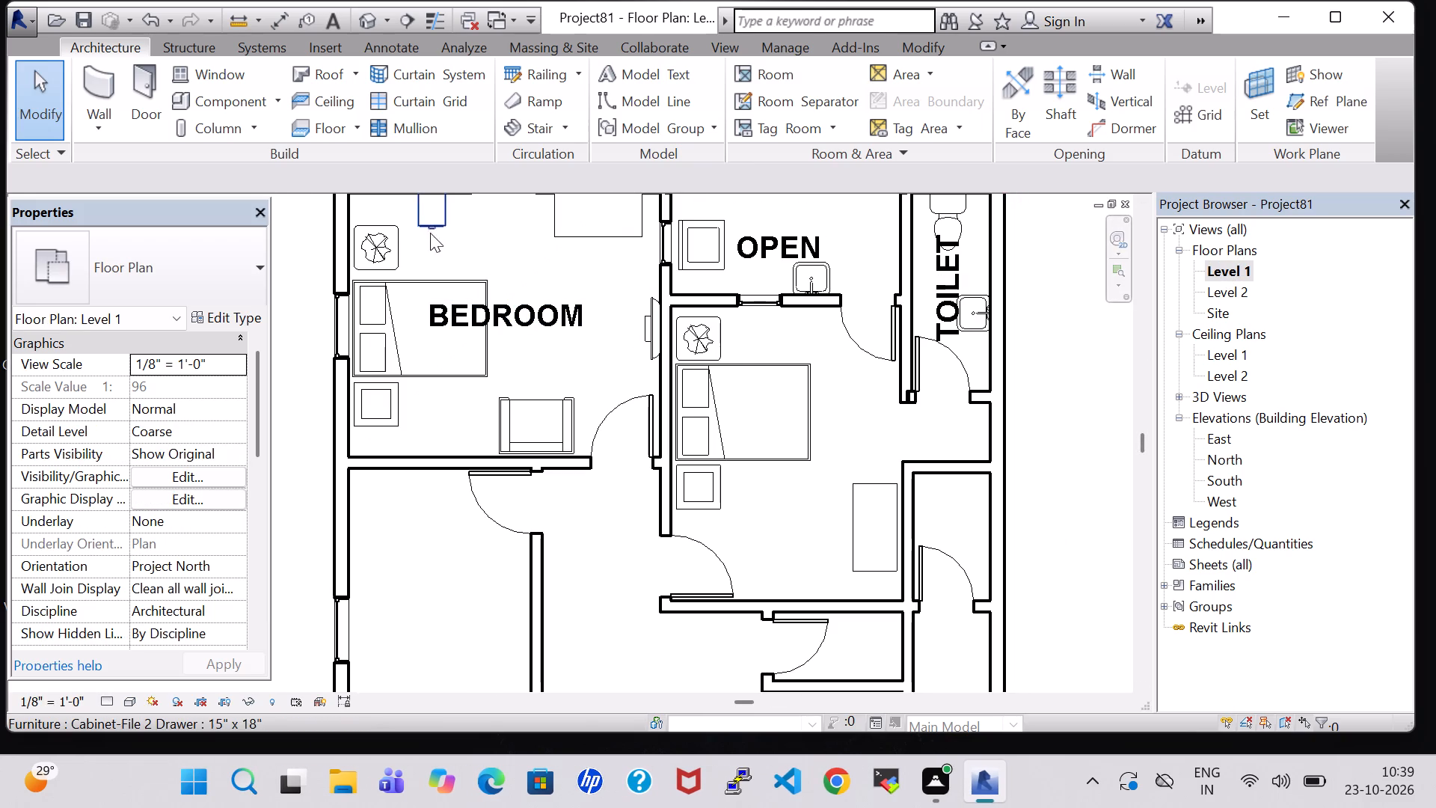
pyautogui.click(427, 225)
pyautogui.rightClick(427, 225)
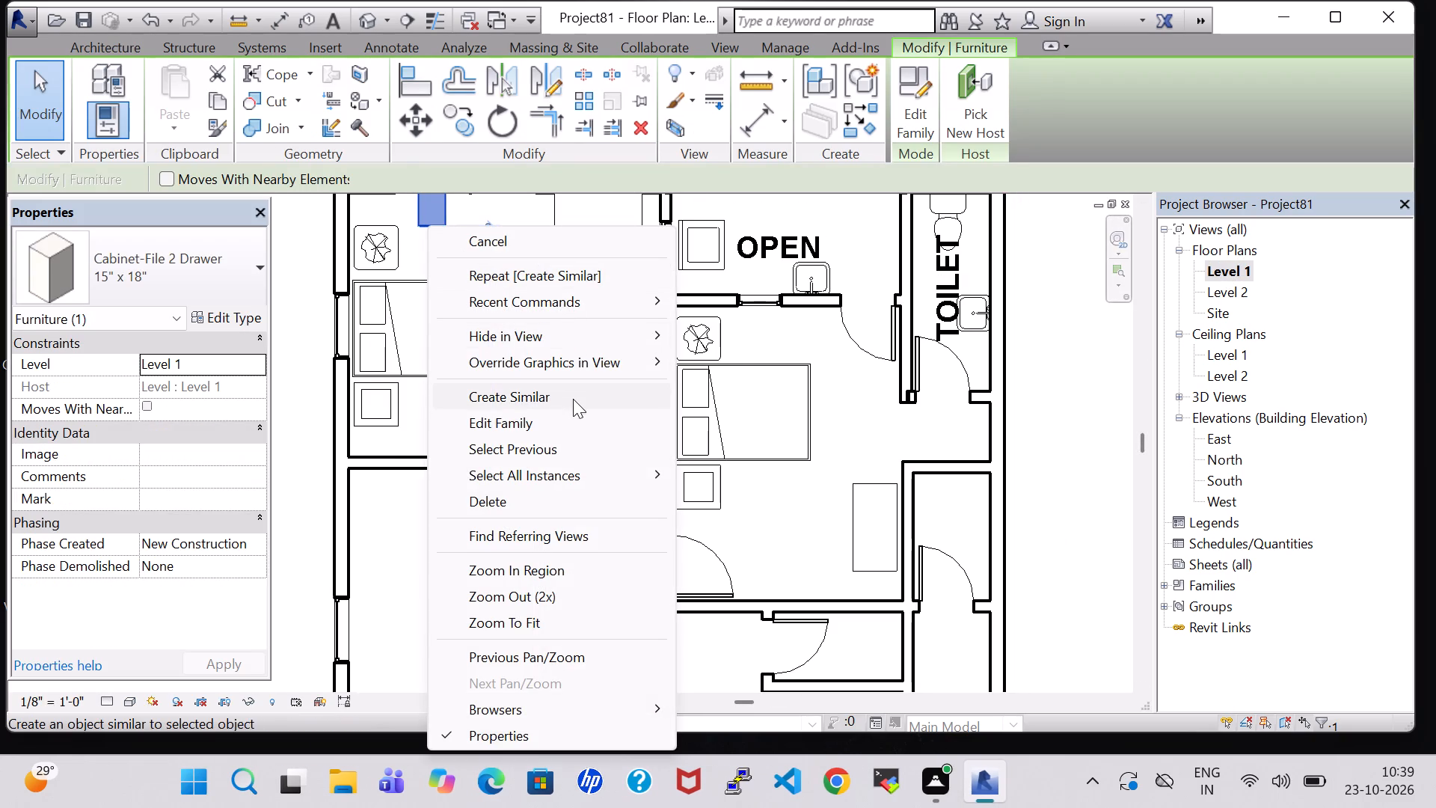
pyautogui.click(573, 399)
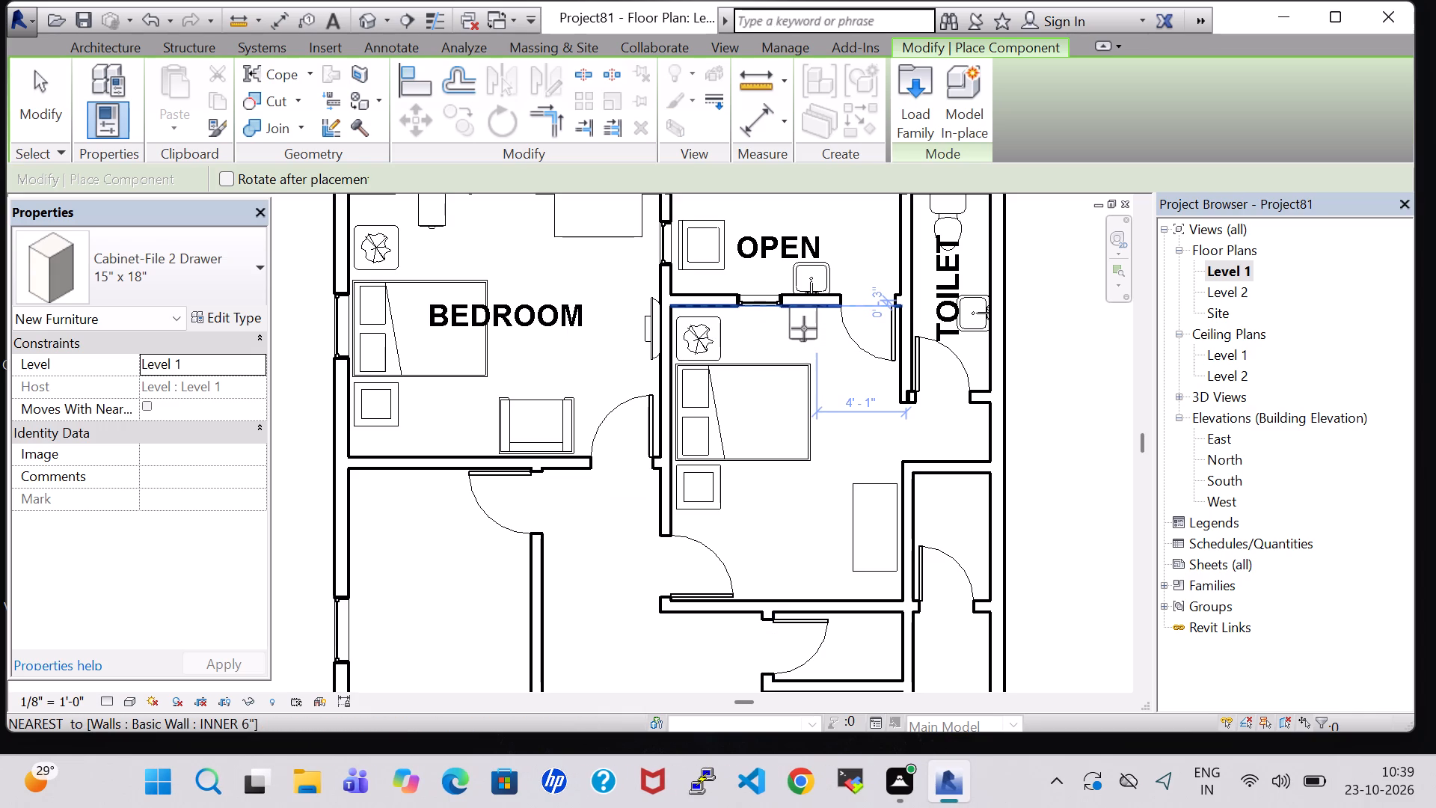
pyautogui.click(807, 328)
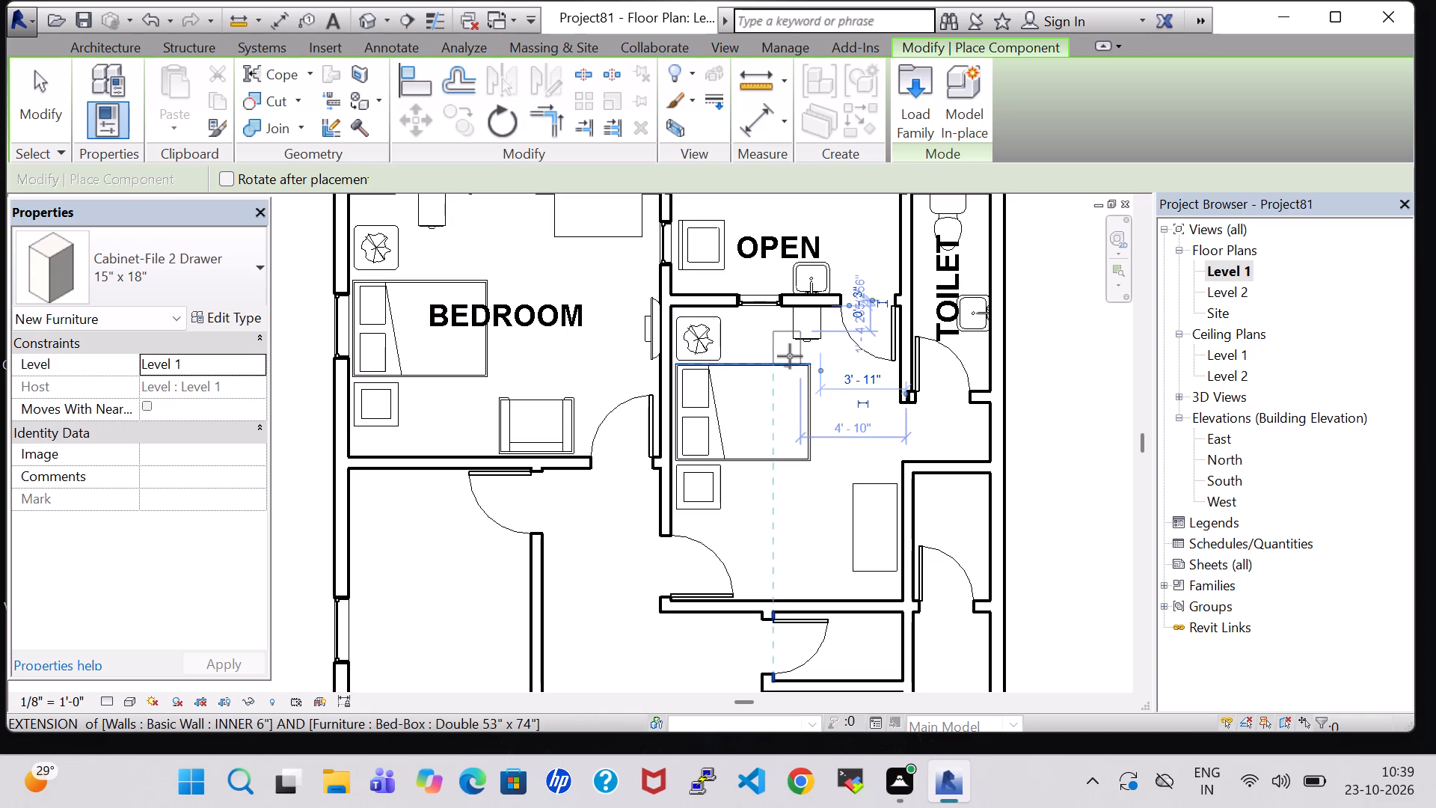
pyautogui.press('Escape')
pyautogui.press('Escape')
# Create a similar Chair-Corbu from BEDROOM between the second bedroom's entrance door and the dresser, about 4'-5" from the bed-head wall.
pyautogui.click(543, 408)
pyautogui.rightClick(546, 408)
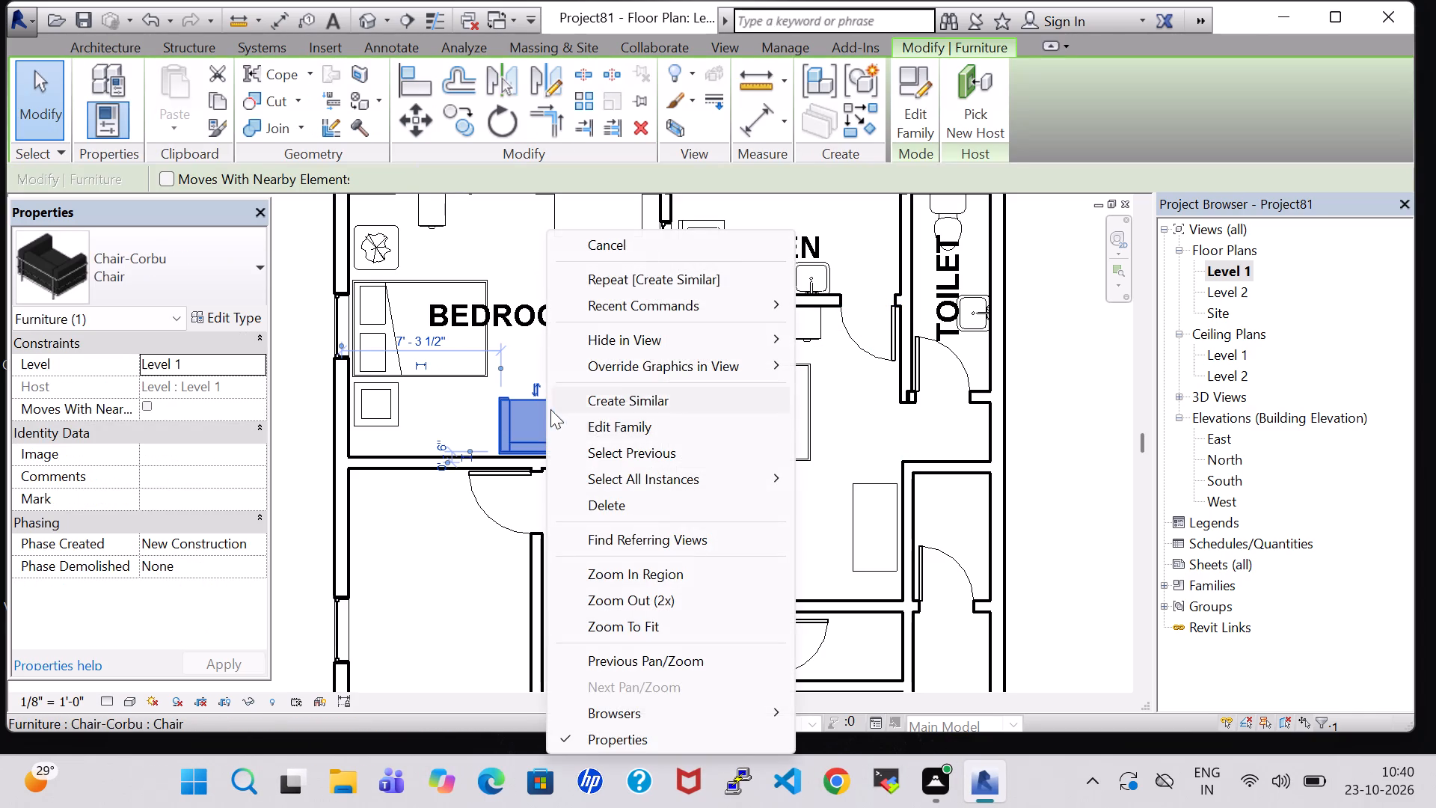
pyautogui.click(624, 411)
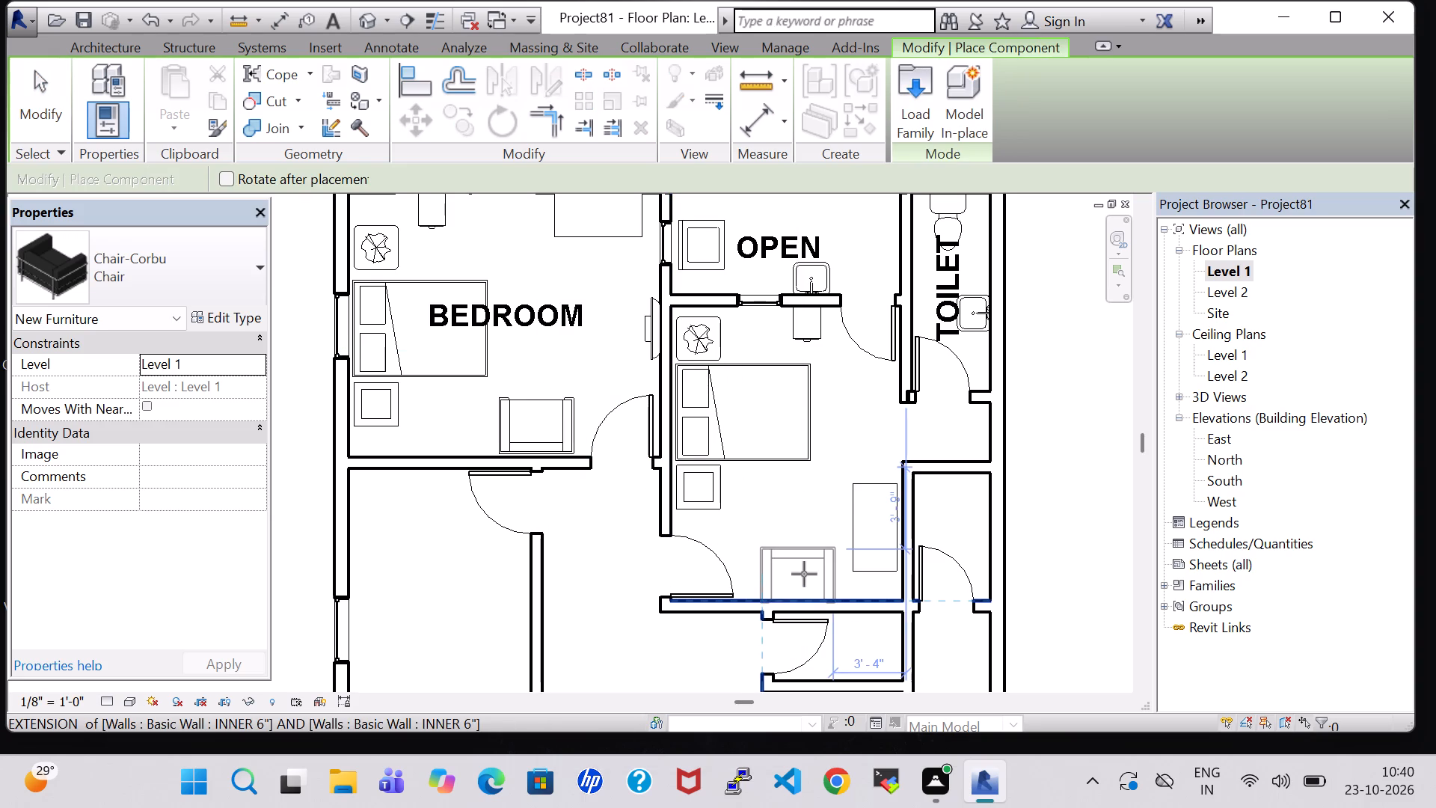
pyautogui.press('space')
pyautogui.press('space')
pyautogui.press('space')
pyautogui.press('space')
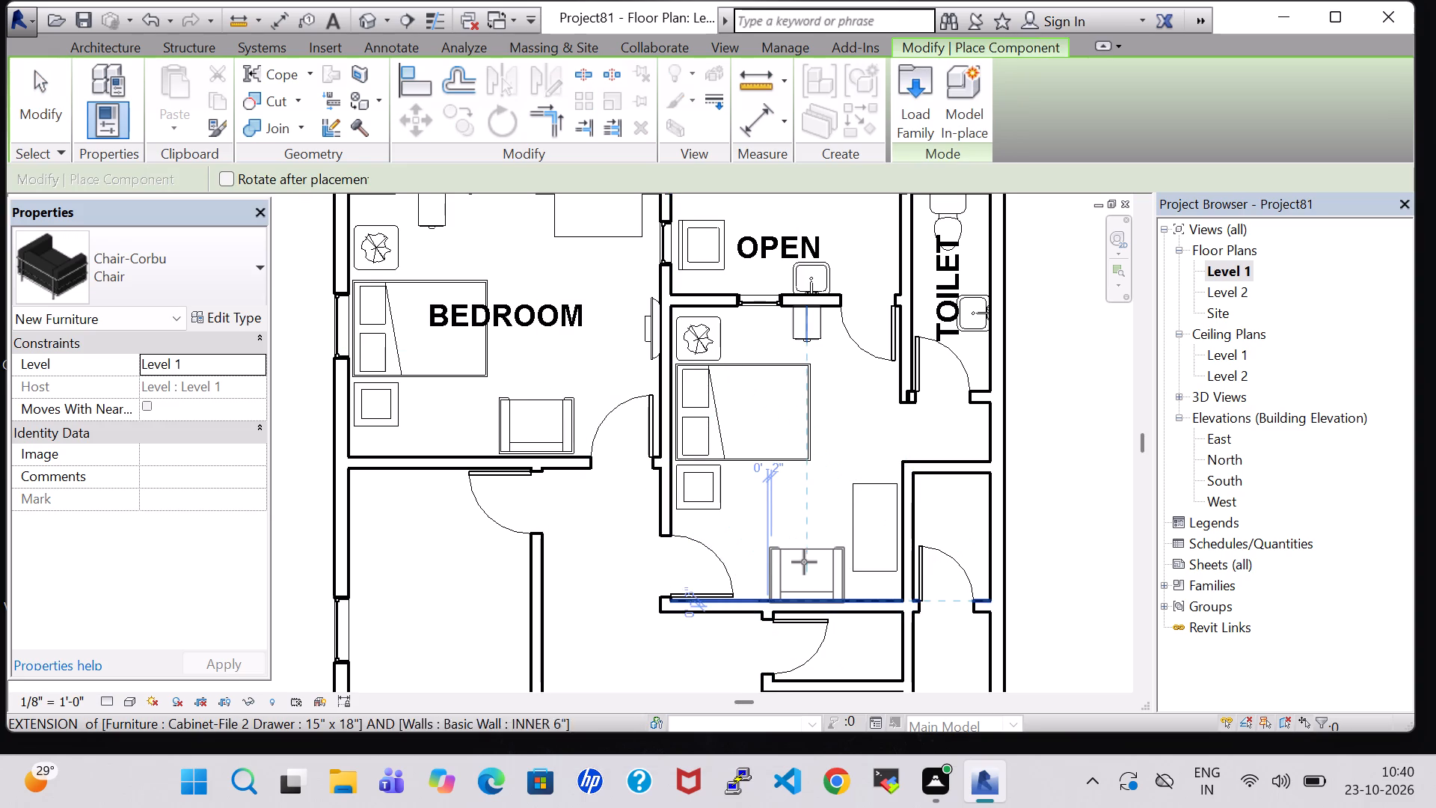
pyautogui.scroll(5, 804, 561)
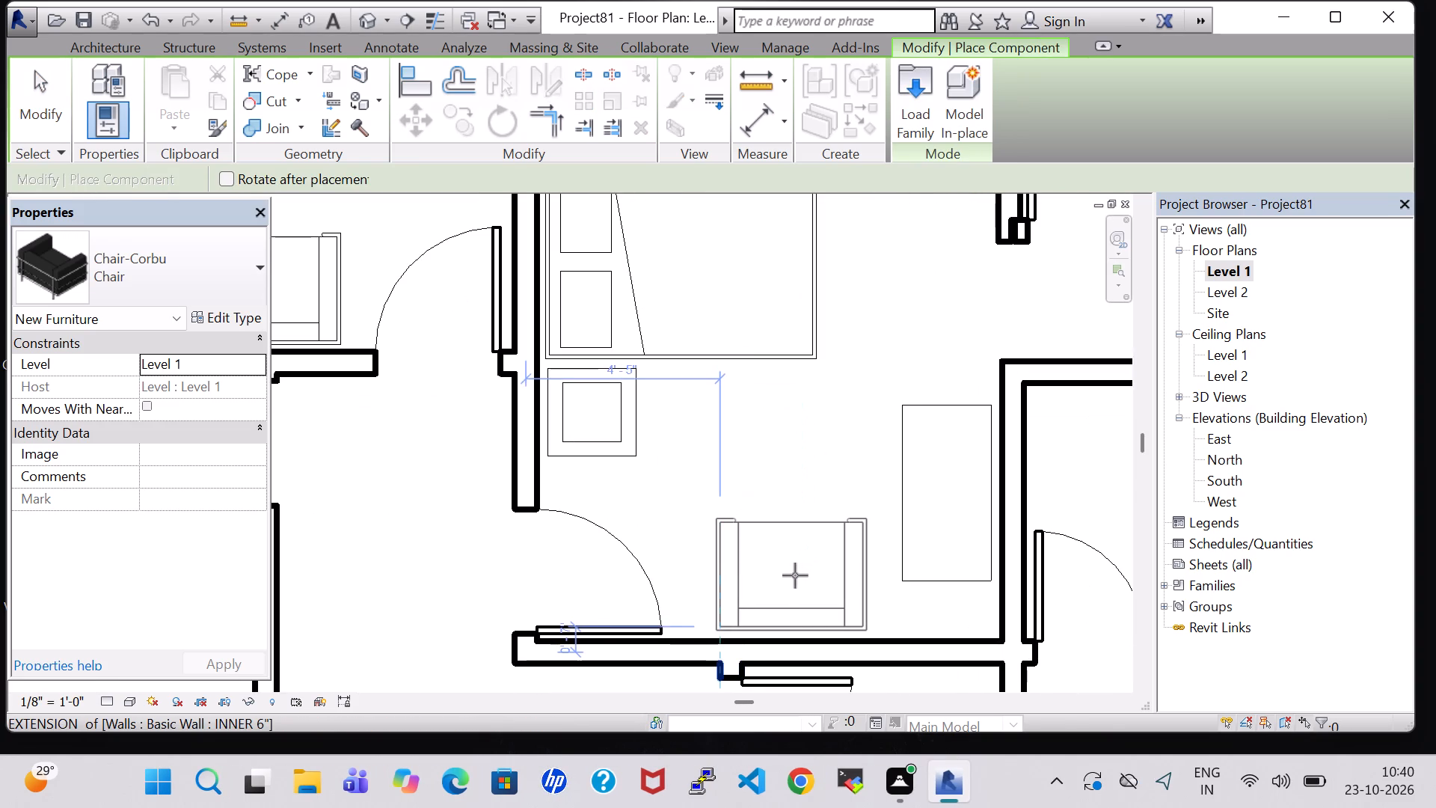
pyautogui.doubleClick(795, 575)
pyautogui.press('Escape')
pyautogui.press('Escape')
# Nudge the new chair closer to the wall behind it and toward the entrance door, about 4'-4" from the bed-head wall.
pyautogui.click(795, 575)
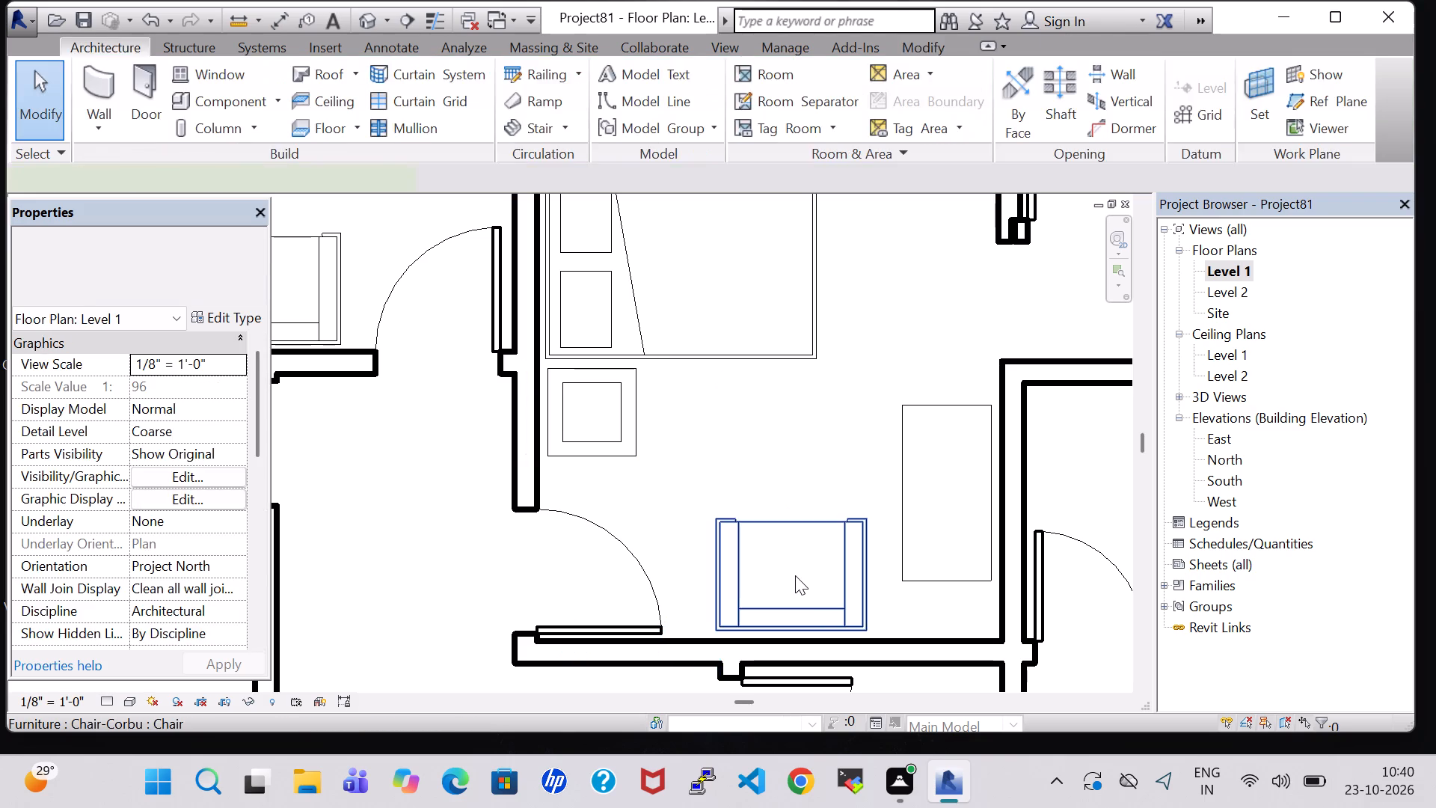
pyautogui.press('Down')
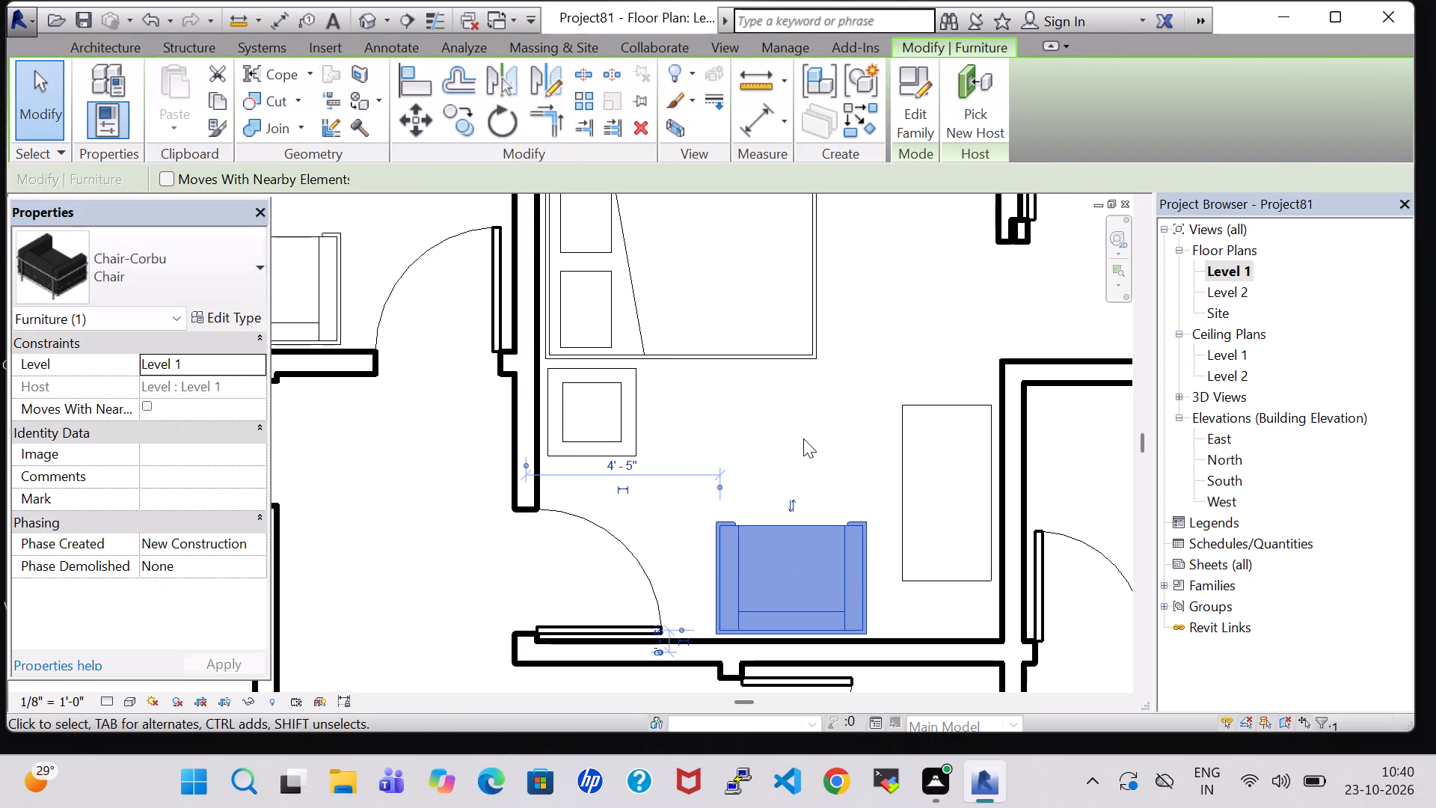
pyautogui.click(803, 438)
pyautogui.scroll(-1, 803, 438)
pyautogui.click(793, 521)
pyautogui.press('Left')
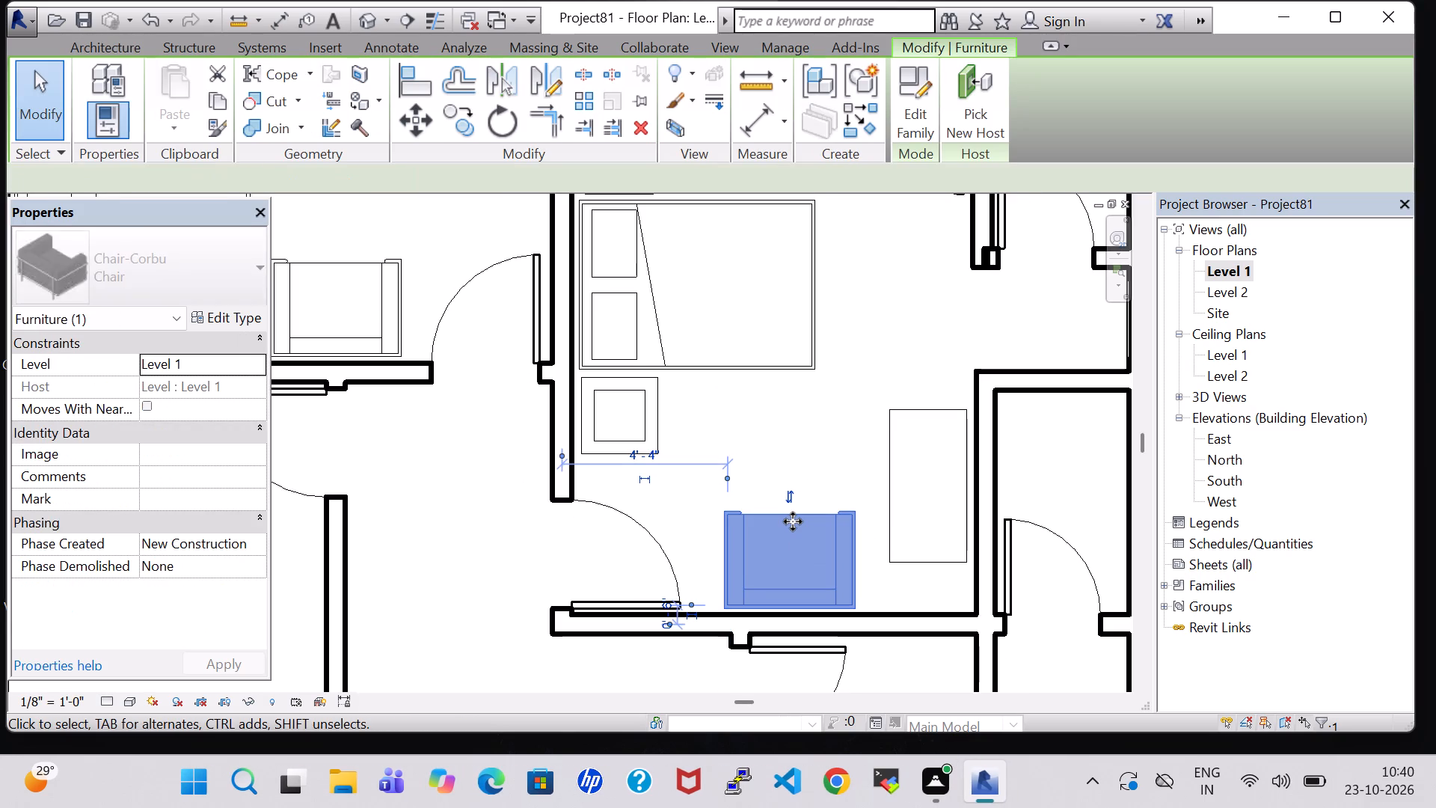
# Nudge the second bedroom's dresser away from the chair-side wall to about 2'-4" from it, and slightly closer to the wall behind it.
pyautogui.click(909, 532)
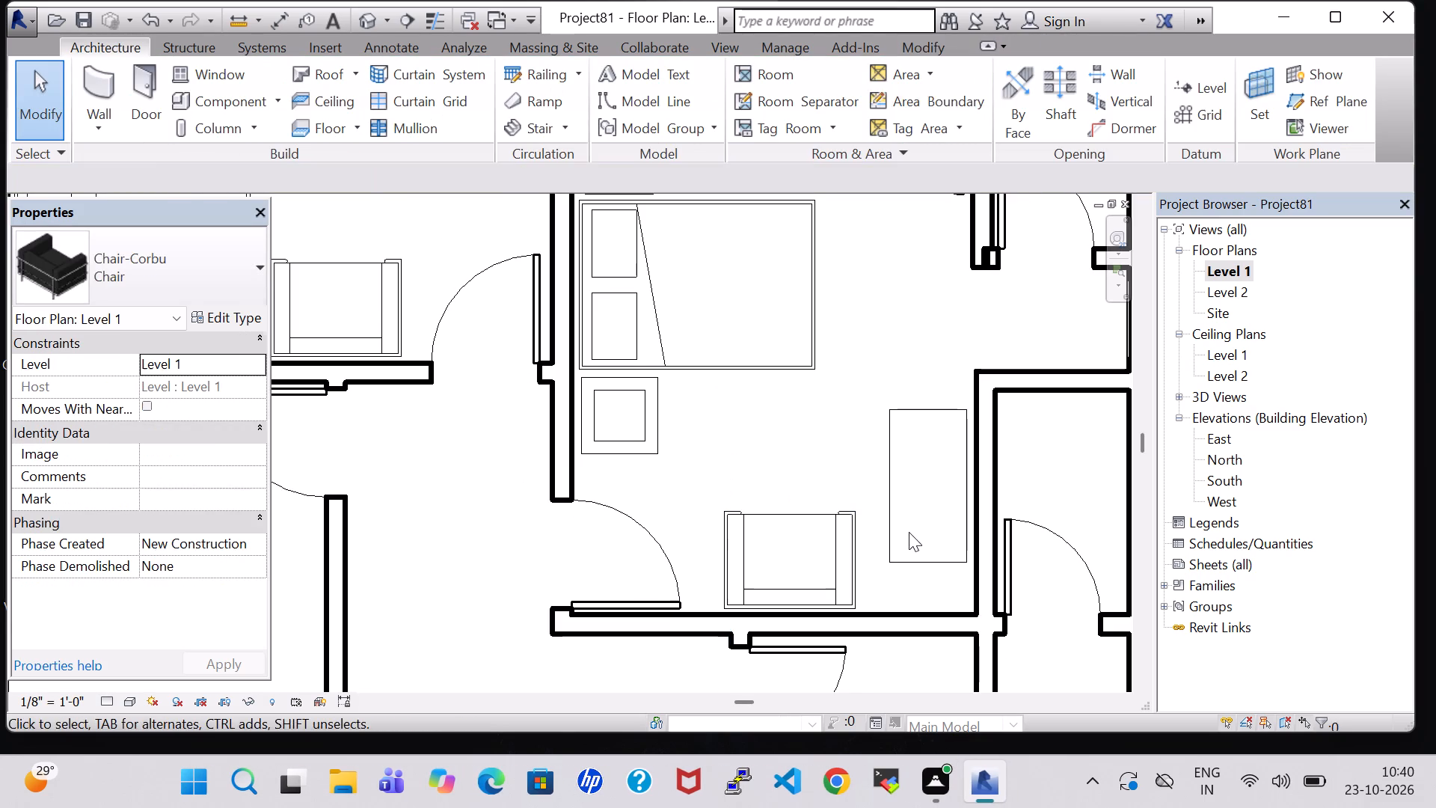
pyautogui.click(910, 502)
pyautogui.click(933, 502)
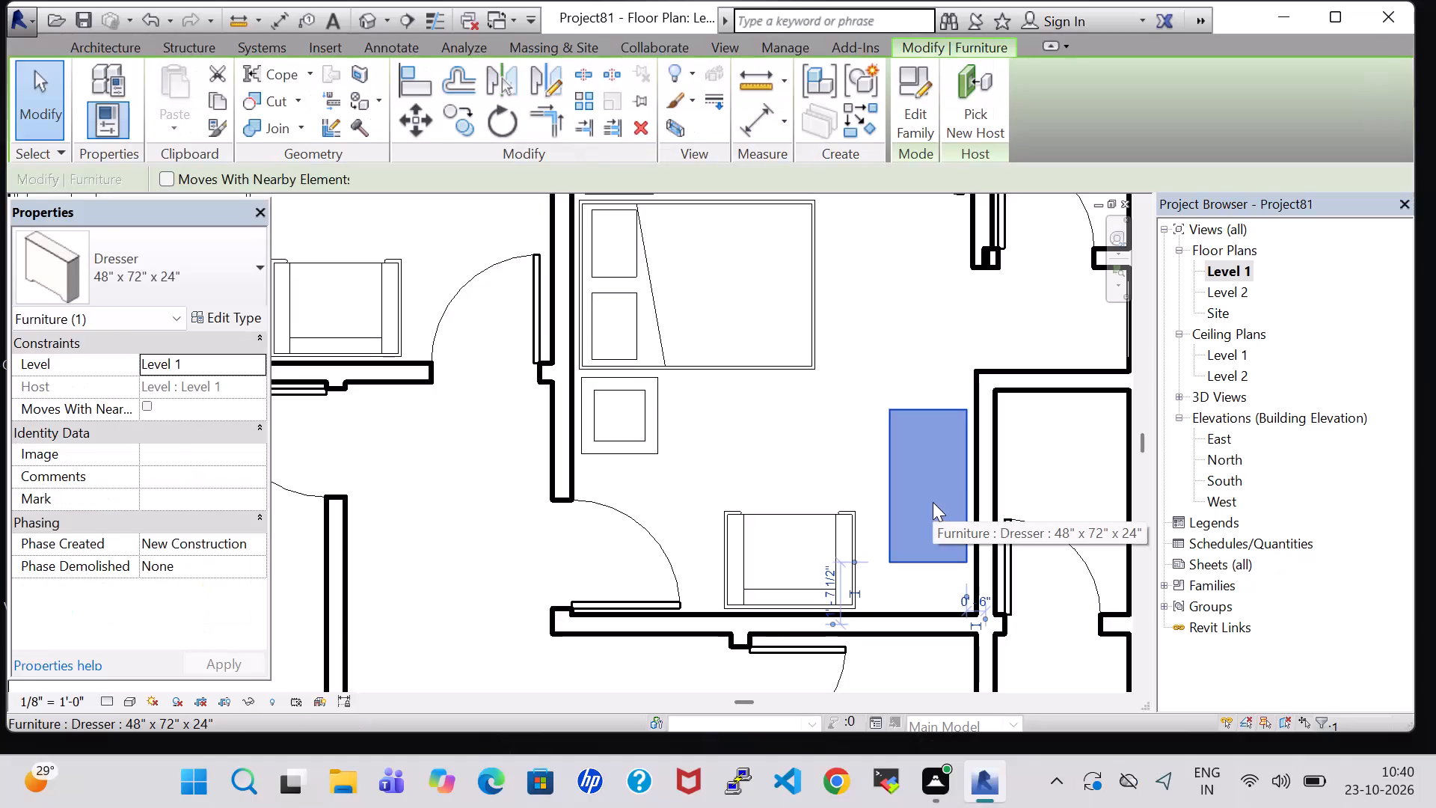
pyautogui.press('Up')
pyautogui.press('Up')
pyautogui.press('Up')
pyautogui.press('Up')
pyautogui.press('Up')
pyautogui.press('Up')
pyautogui.press('Up')
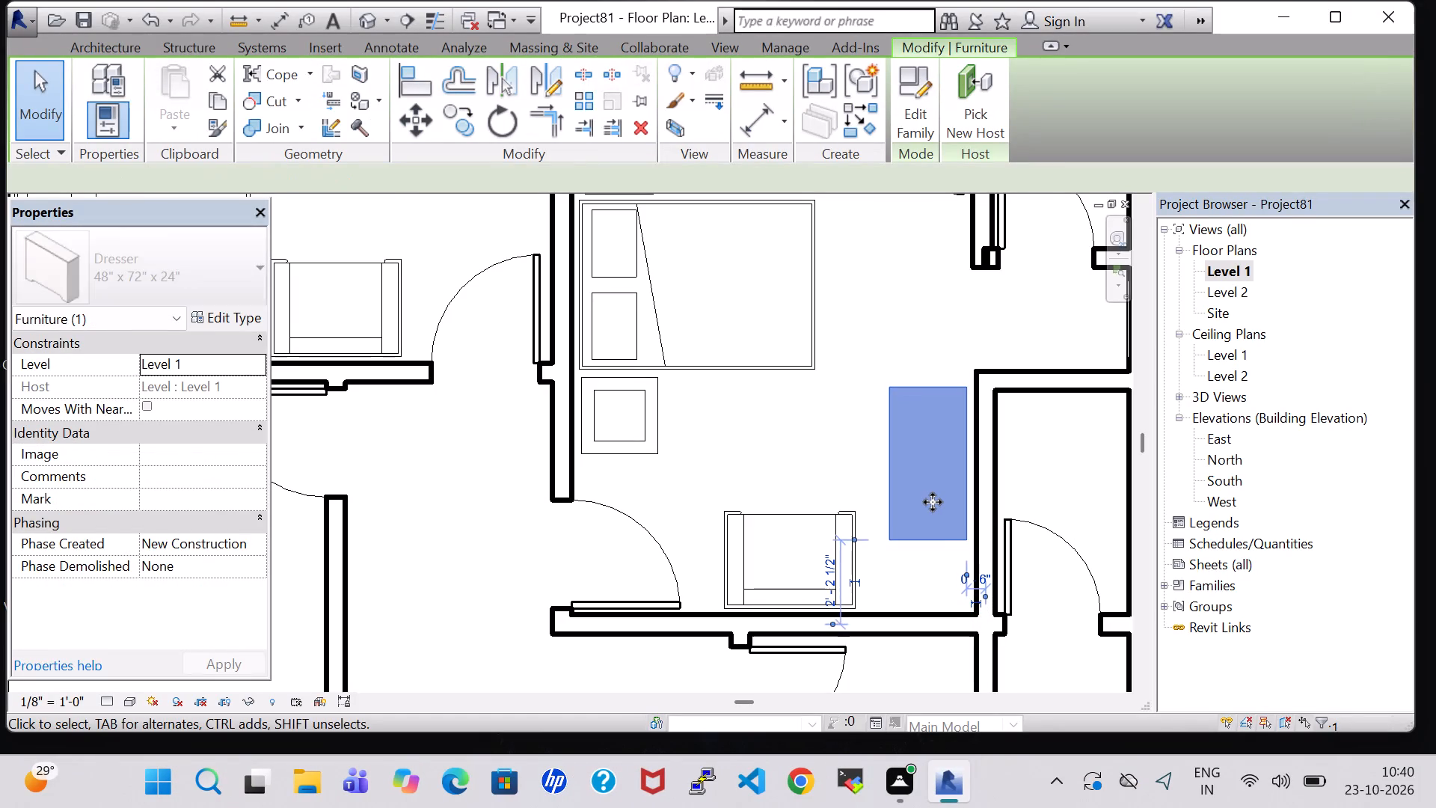
pyautogui.press('Up')
pyautogui.press('Up')
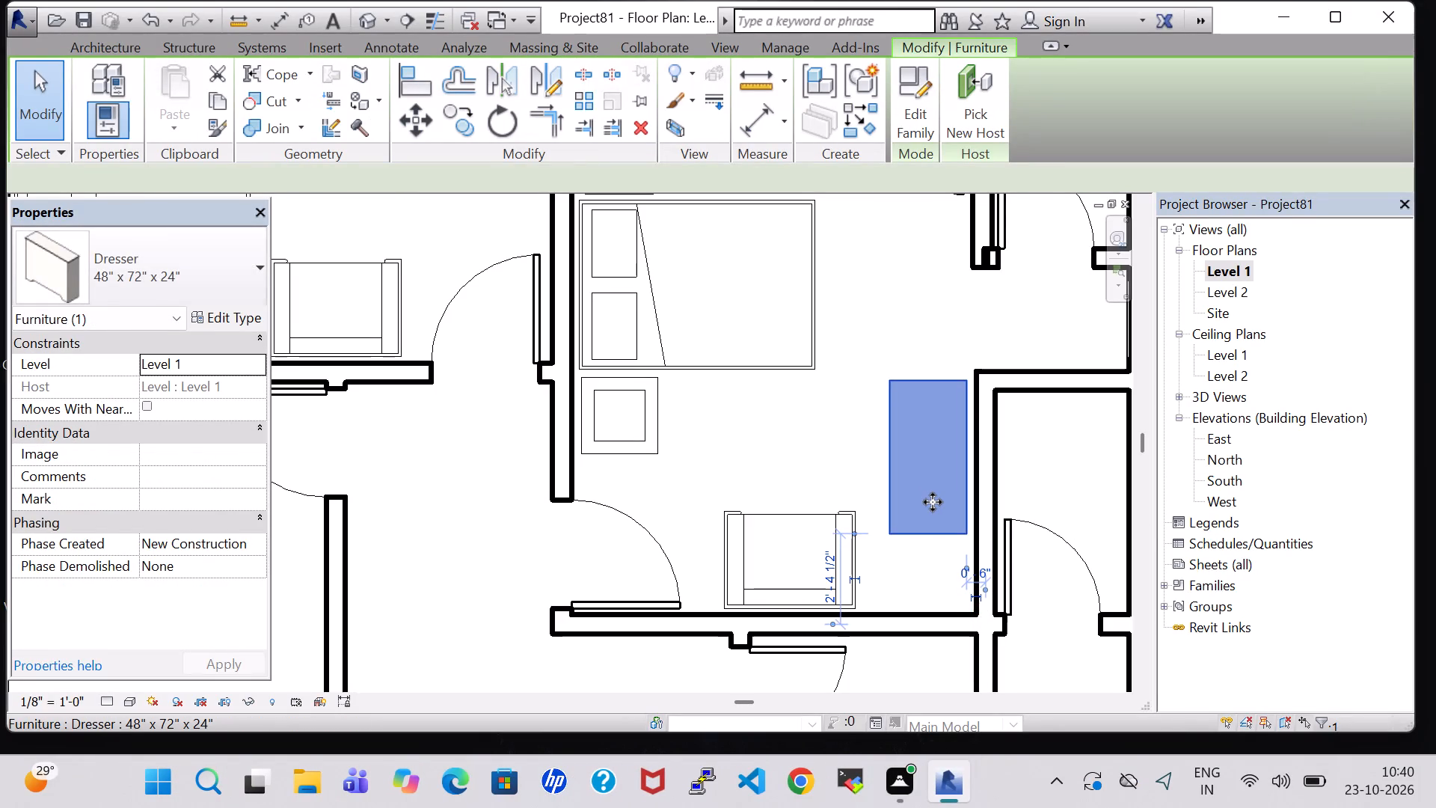
pyautogui.press('Right')
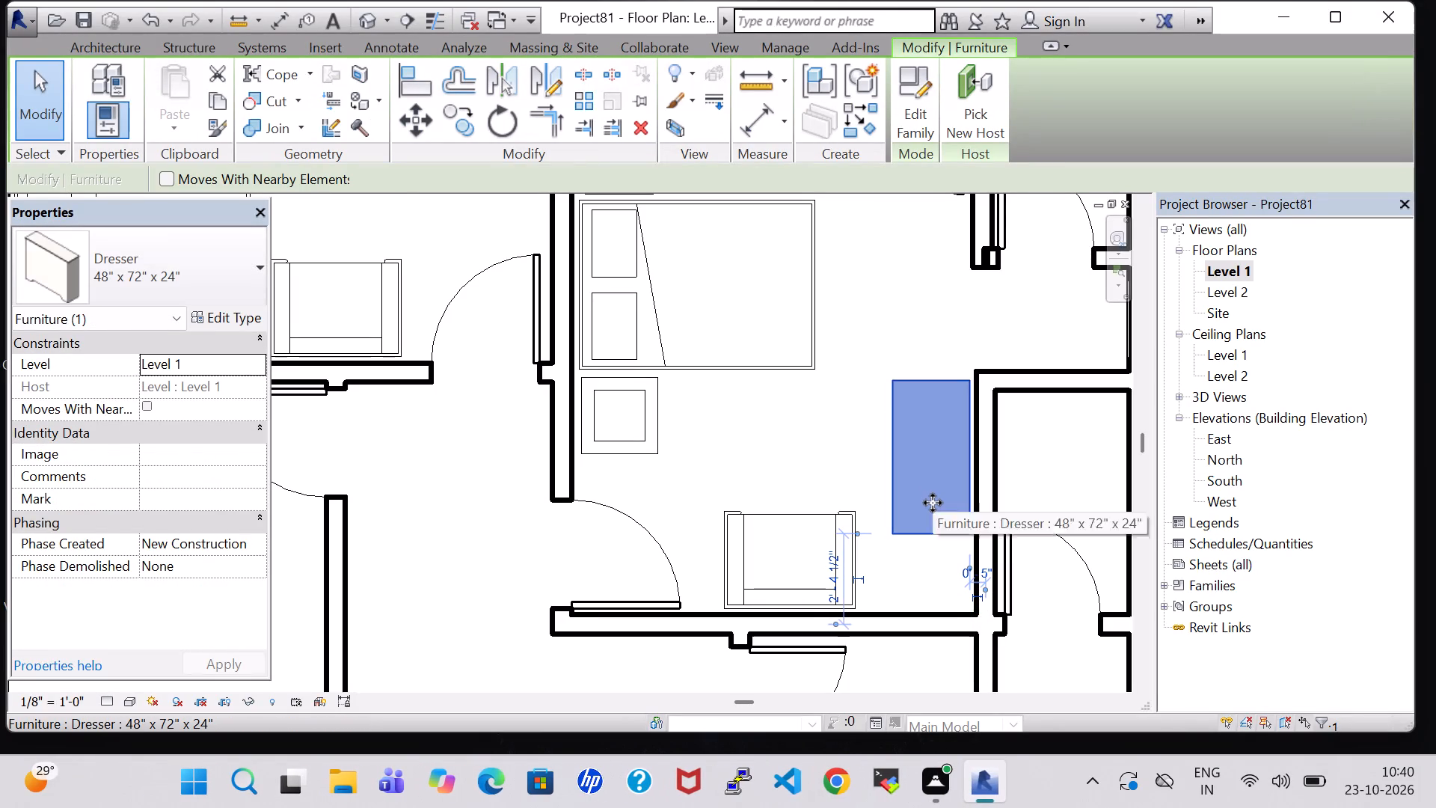
pyautogui.click(841, 467)
# Place a tagged room in the second bedroom and name it BEDROOM.
pyautogui.scroll(-5, 832, 460)
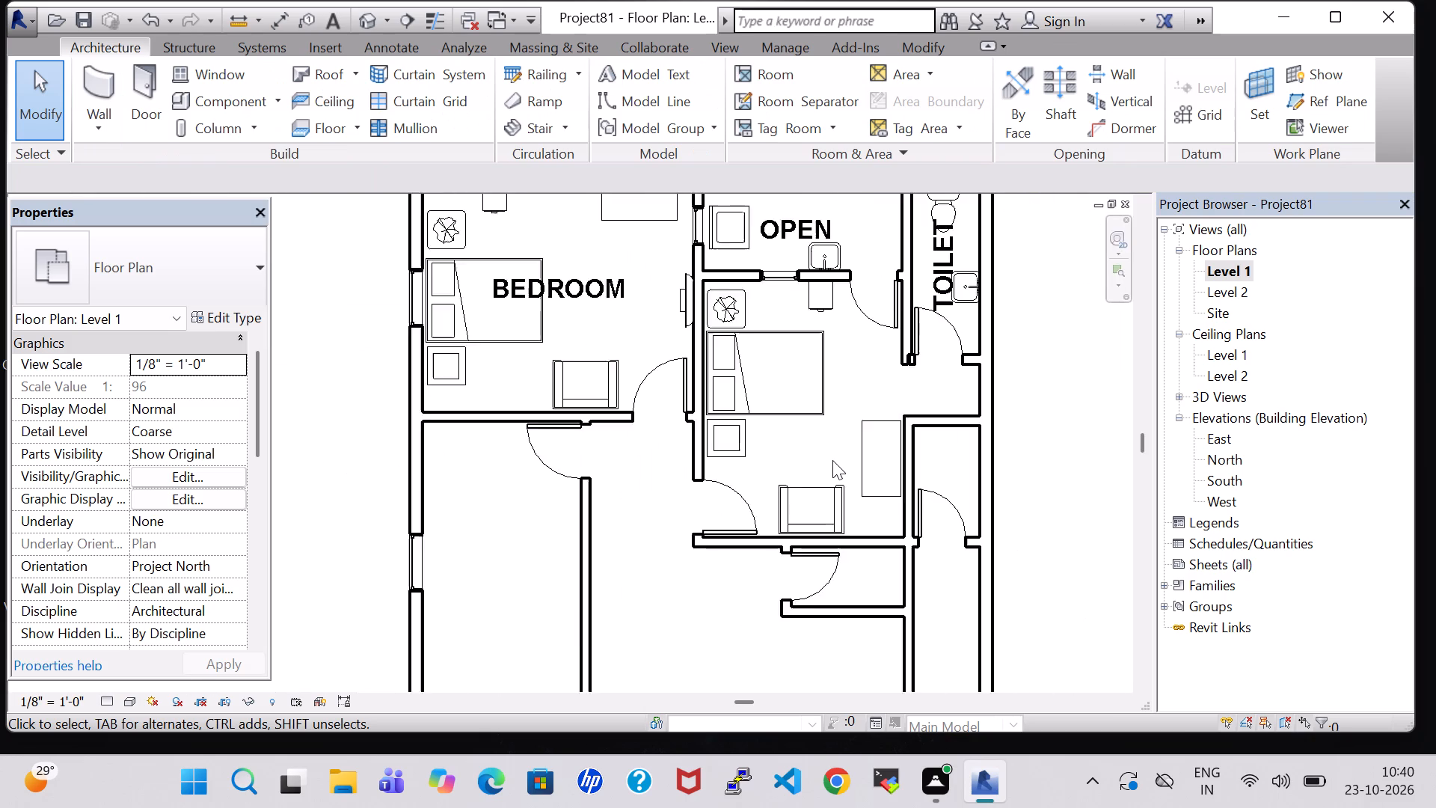
pyautogui.scroll(-2, 832, 460)
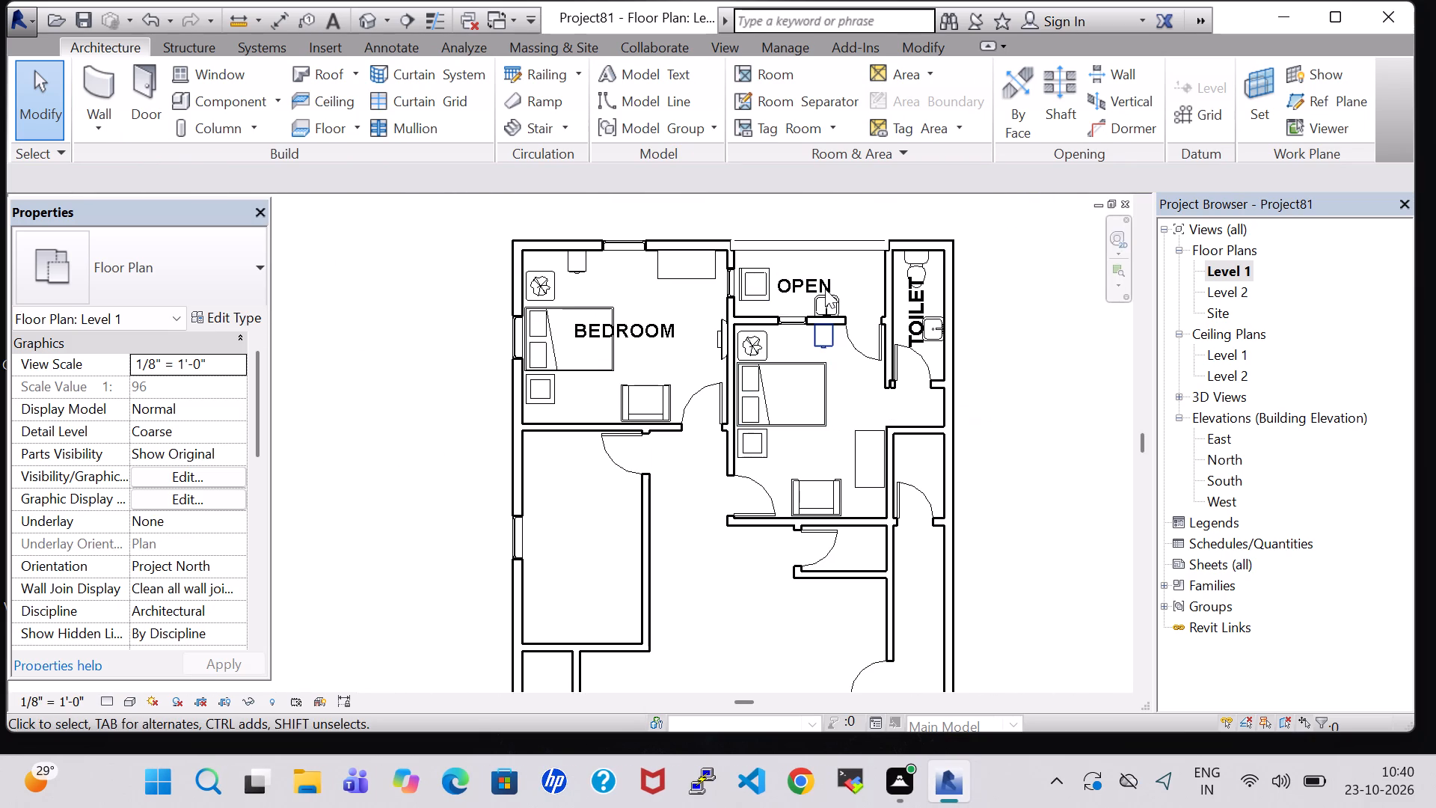
pyautogui.click(766, 68)
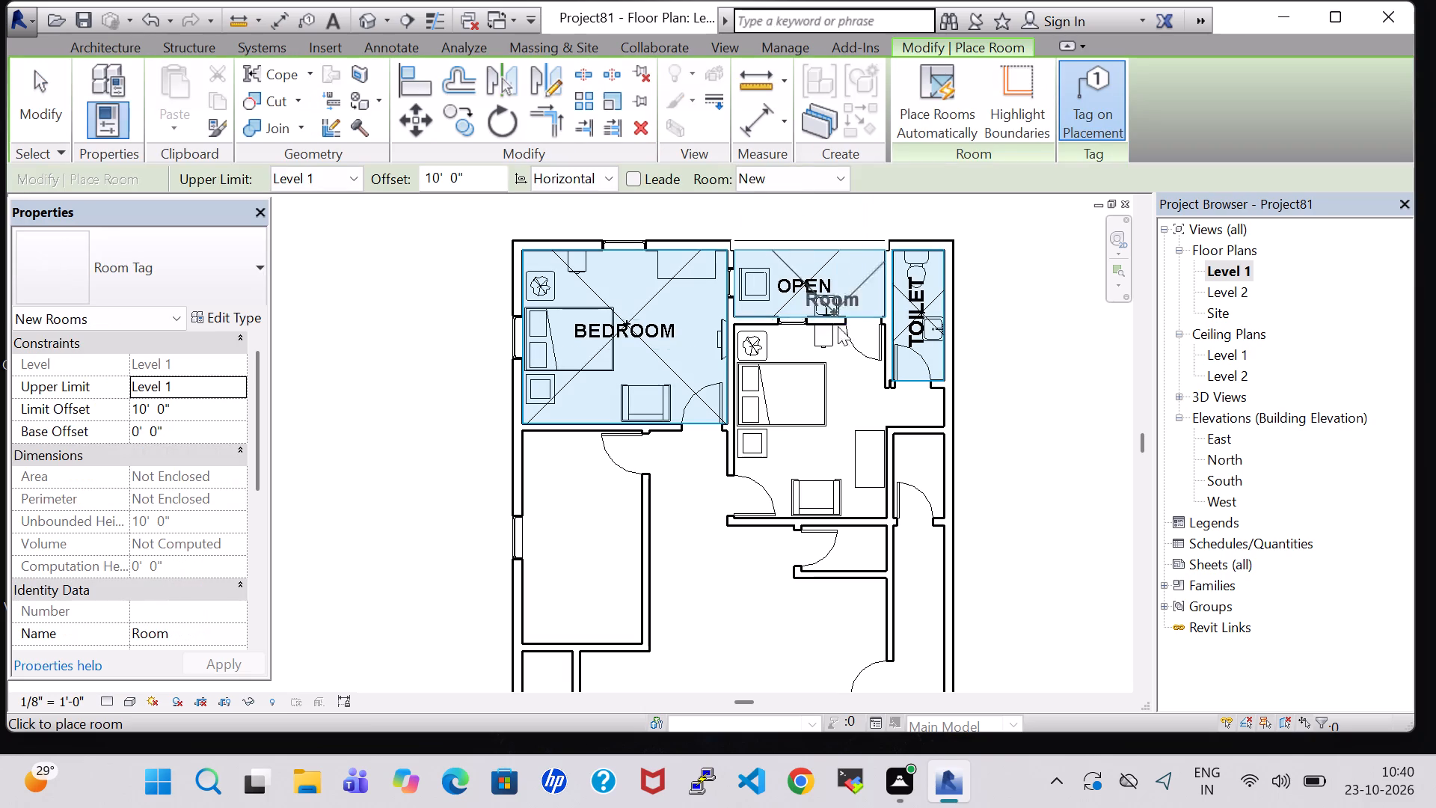
pyautogui.click(811, 420)
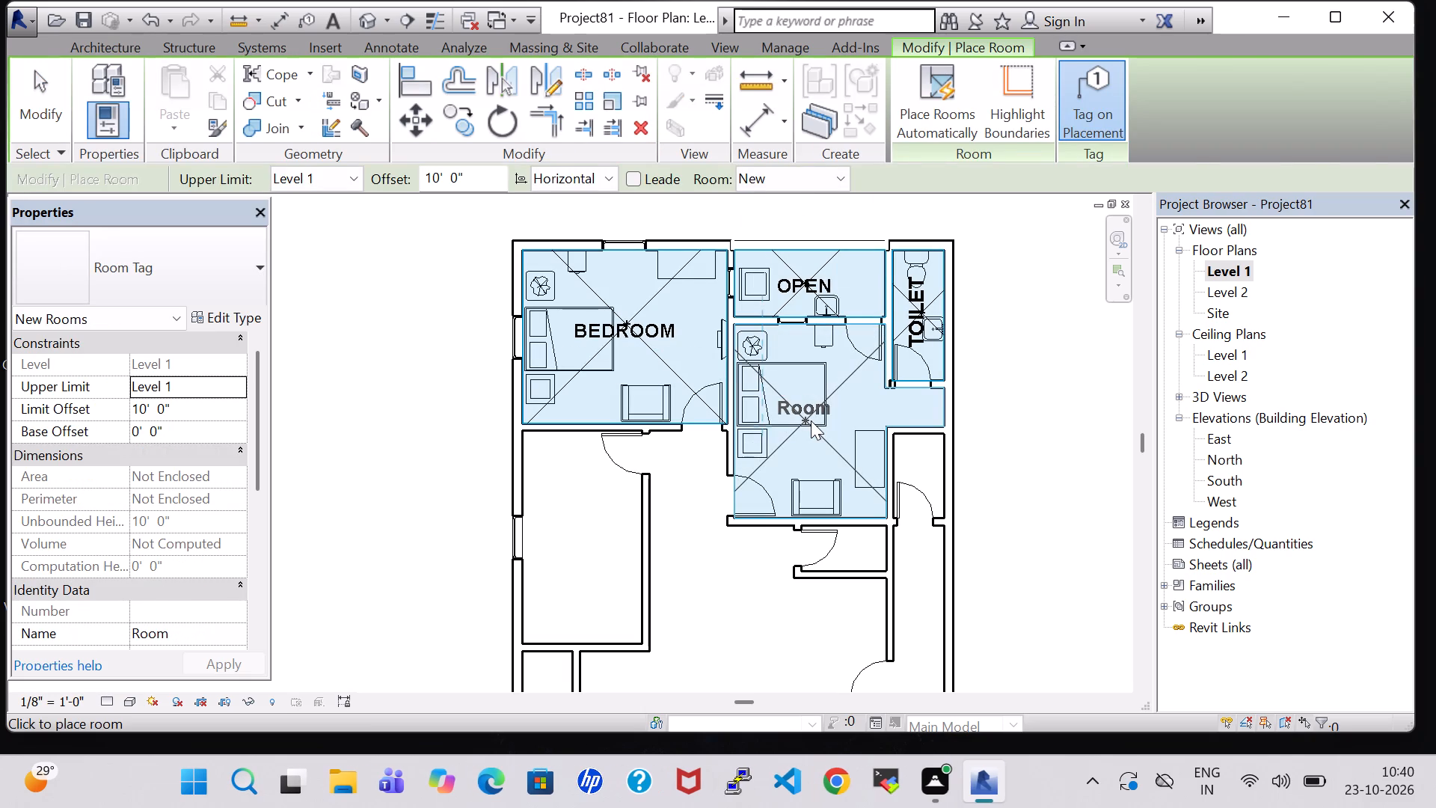
pyautogui.press('Escape')
pyautogui.press('Escape')
pyautogui.doubleClick(808, 408)
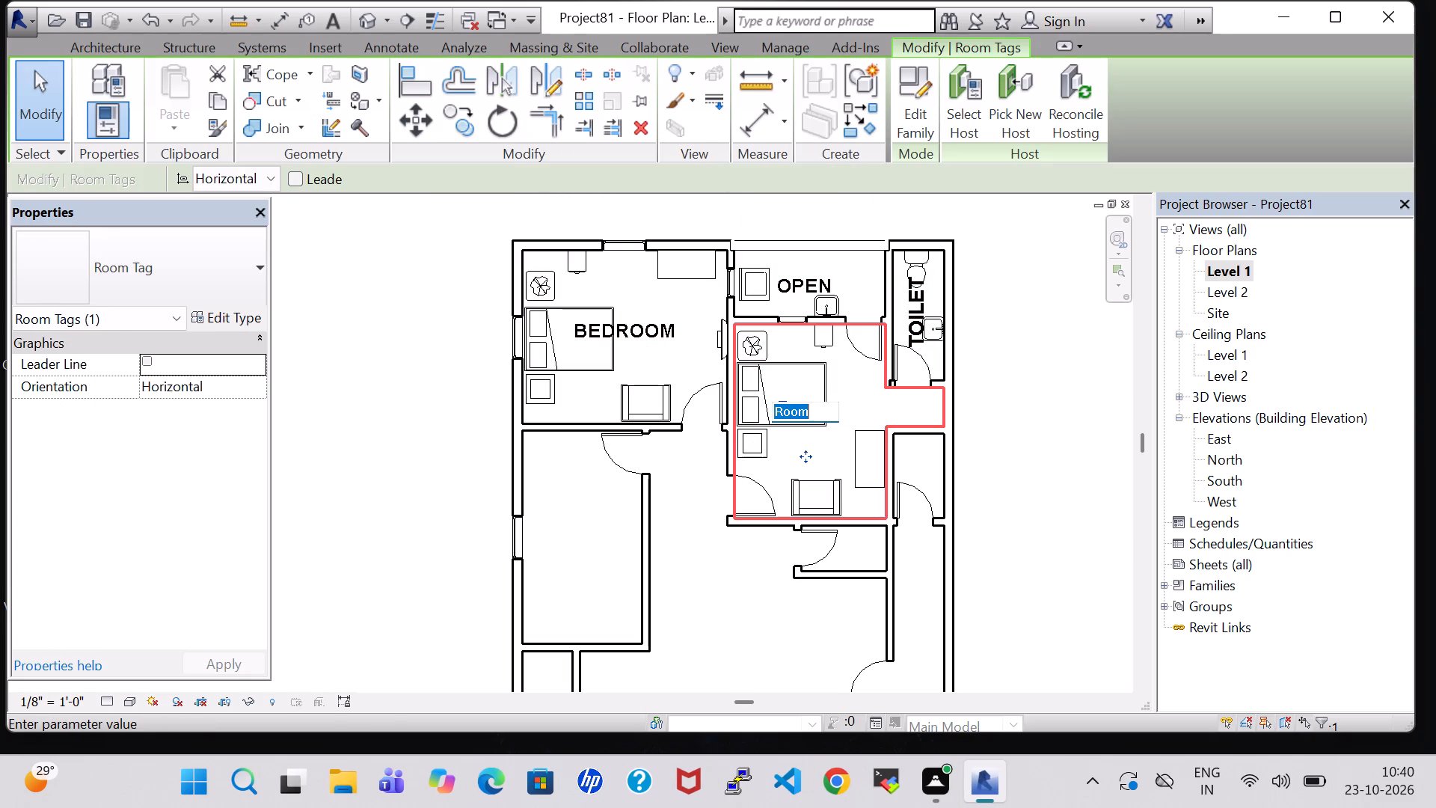
pyautogui.press('BackSpace')
pyautogui.write('BEDROOM')
pyautogui.press('Return')
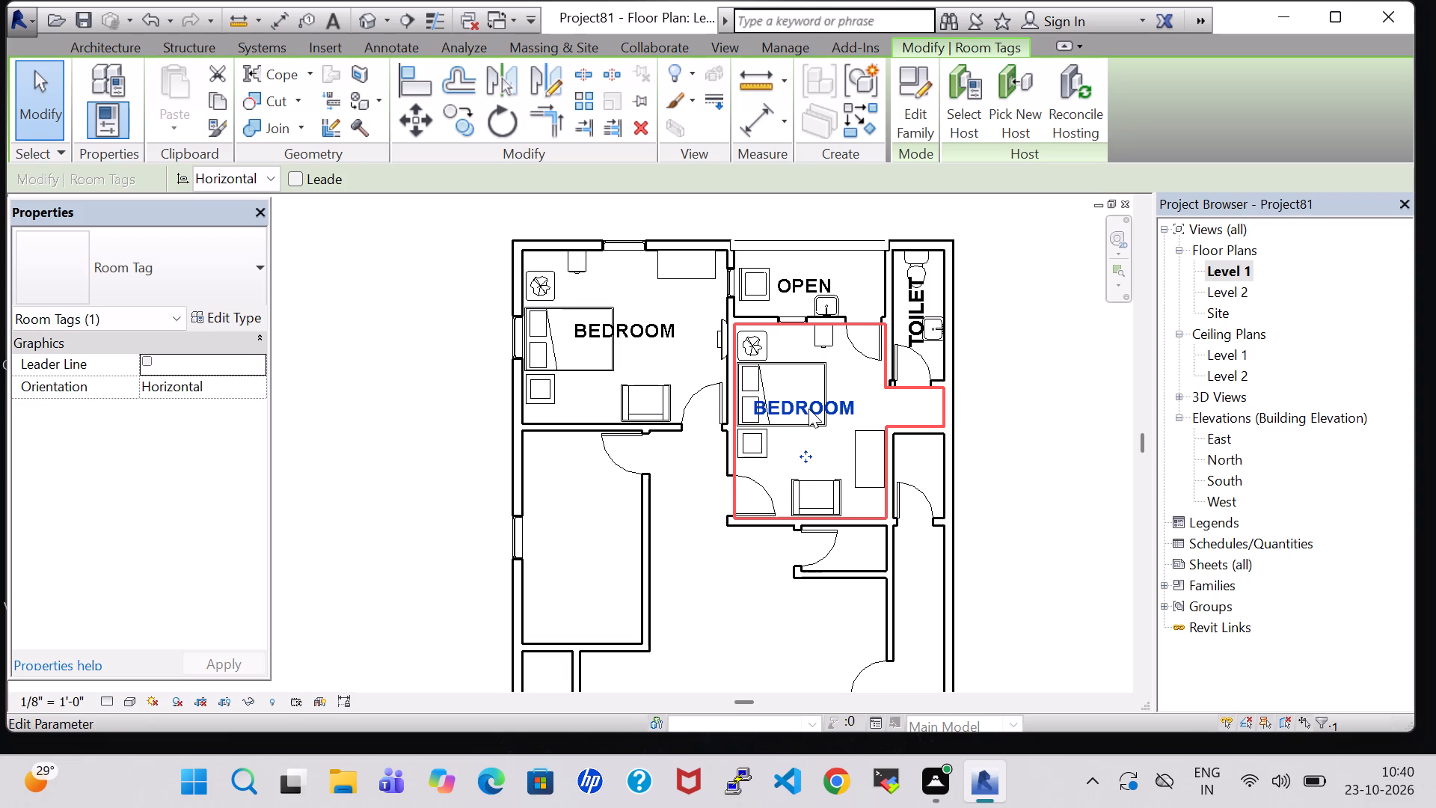
# Examine the second bedroom's furniture layout and the adjoining rooms in the 3D view.
pyautogui.click(364, 22)
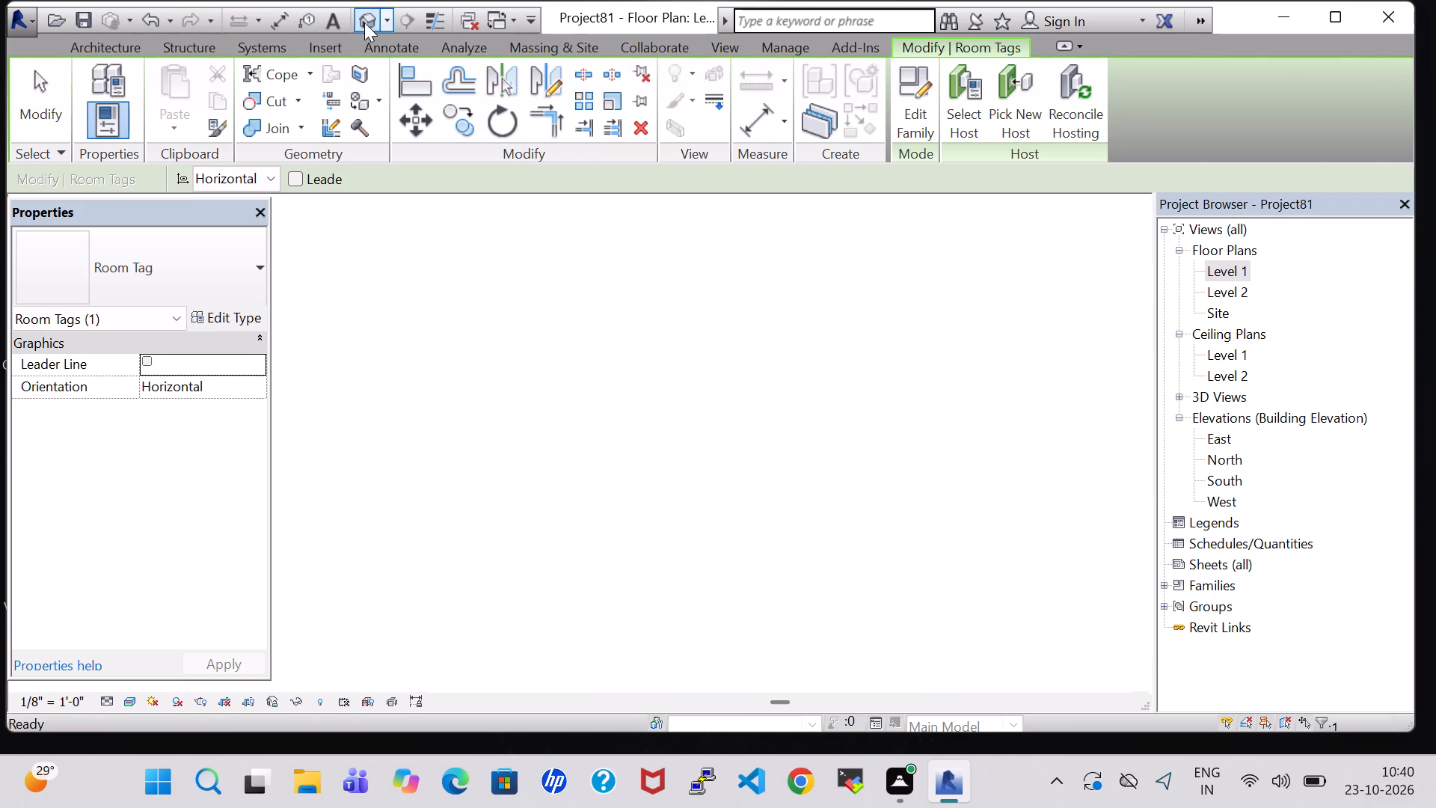
pyautogui.keyDown('shift'); pyautogui.moveTo(799, 348); pyautogui.dragTo(782, 402, button='middle'); pyautogui.keyUp('shift')
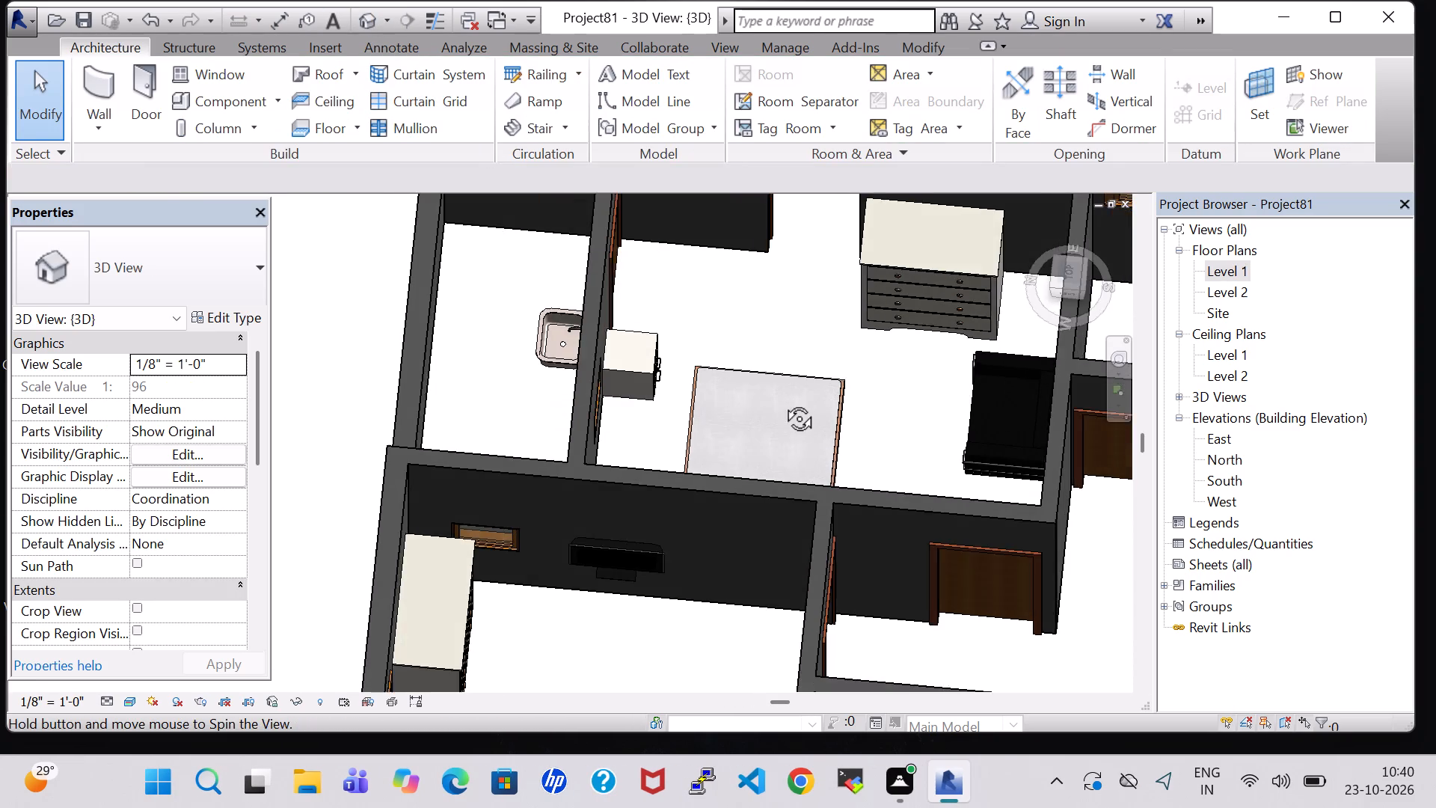
pyautogui.keyDown('shift'); pyautogui.moveTo(782, 402); pyautogui.dragTo(779, 464, button='middle'); pyautogui.keyUp('shift')
pyautogui.keyDown('shift'); pyautogui.moveTo(782, 286); pyautogui.dragTo(782, 364, button='middle'); pyautogui.keyUp('shift')
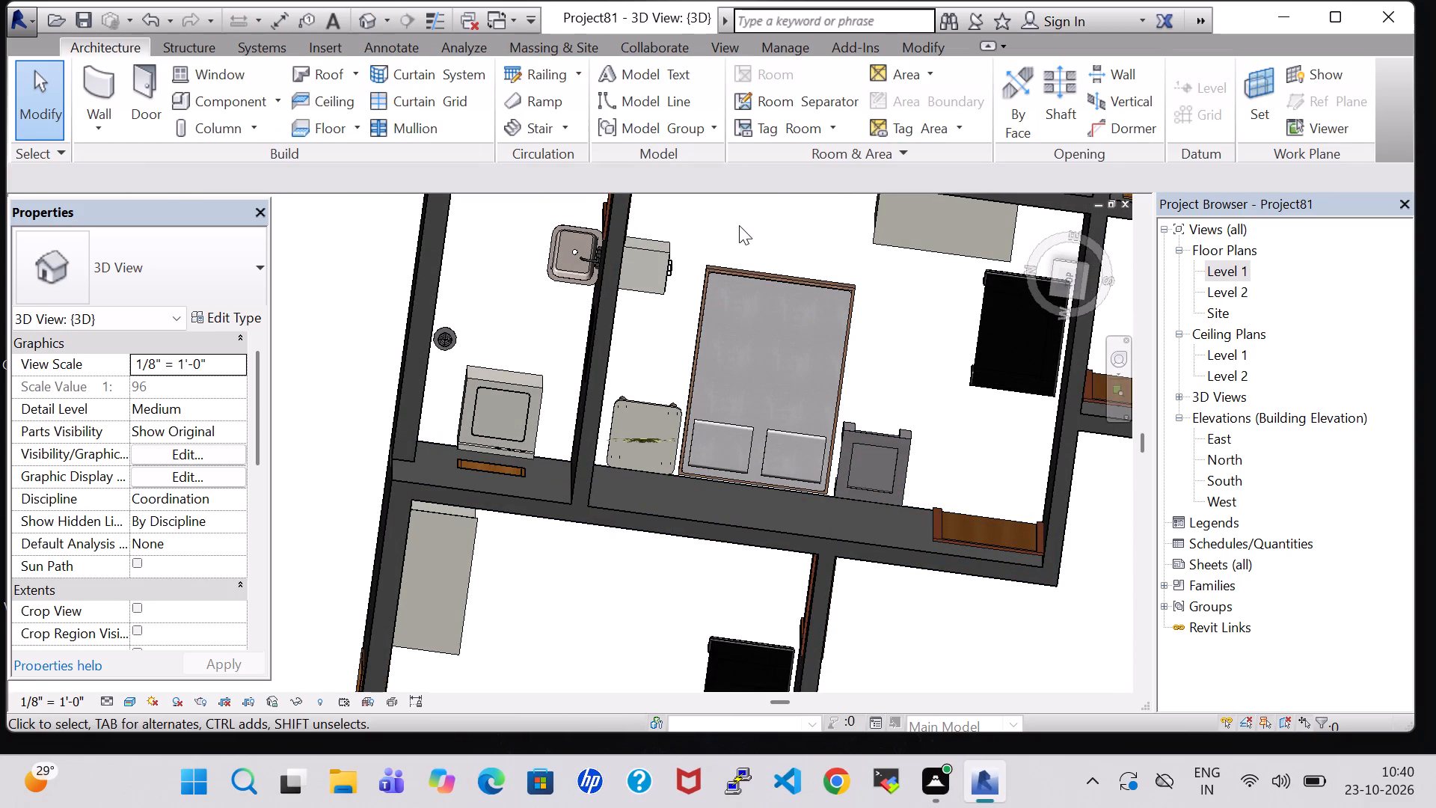
pyautogui.moveTo(739, 225); pyautogui.dragTo(727, 465, button='middle')
pyautogui.middleClick(727, 465)
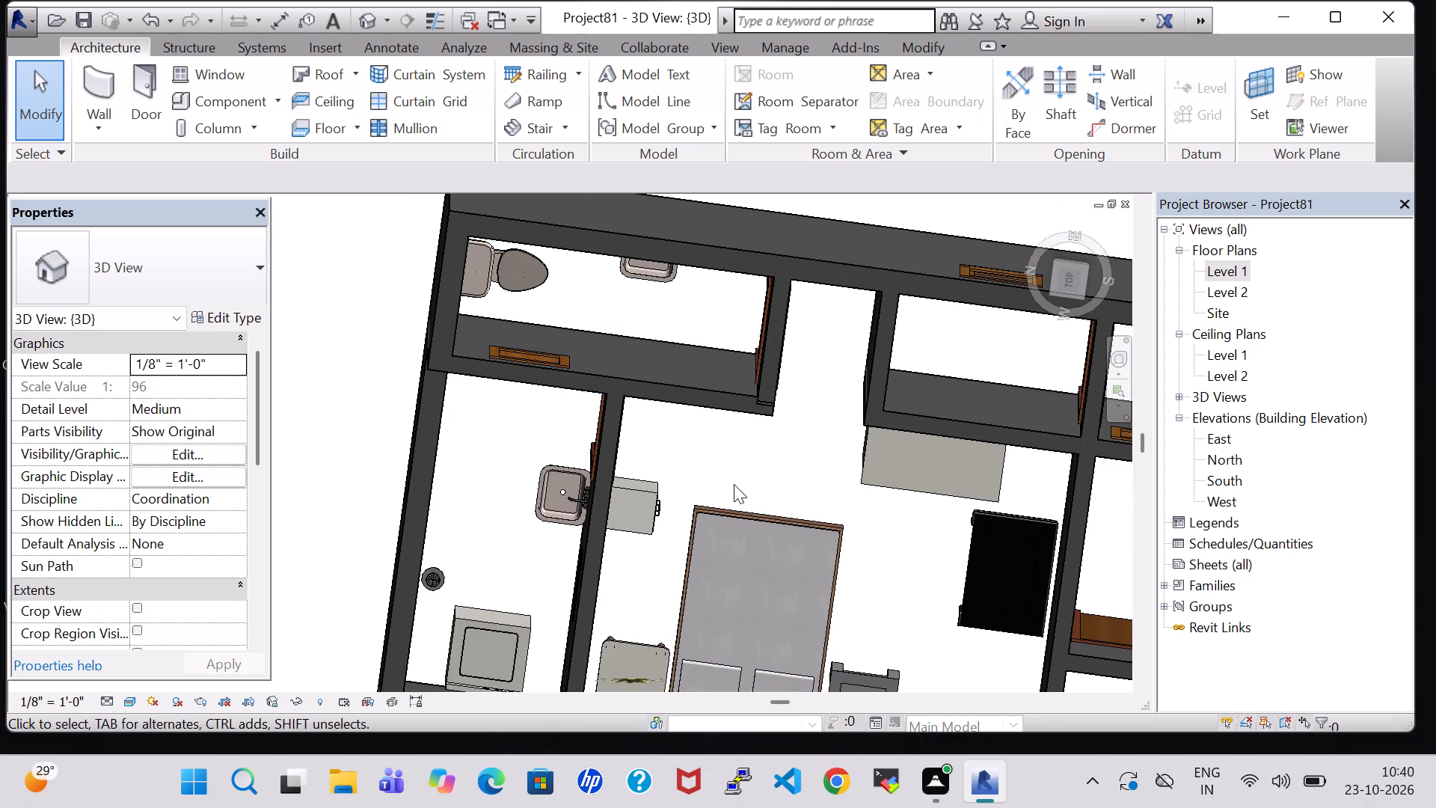
pyautogui.keyDown('shift'); pyautogui.moveTo(734, 484); pyautogui.dragTo(697, 412, button='middle'); pyautogui.keyUp('shift')
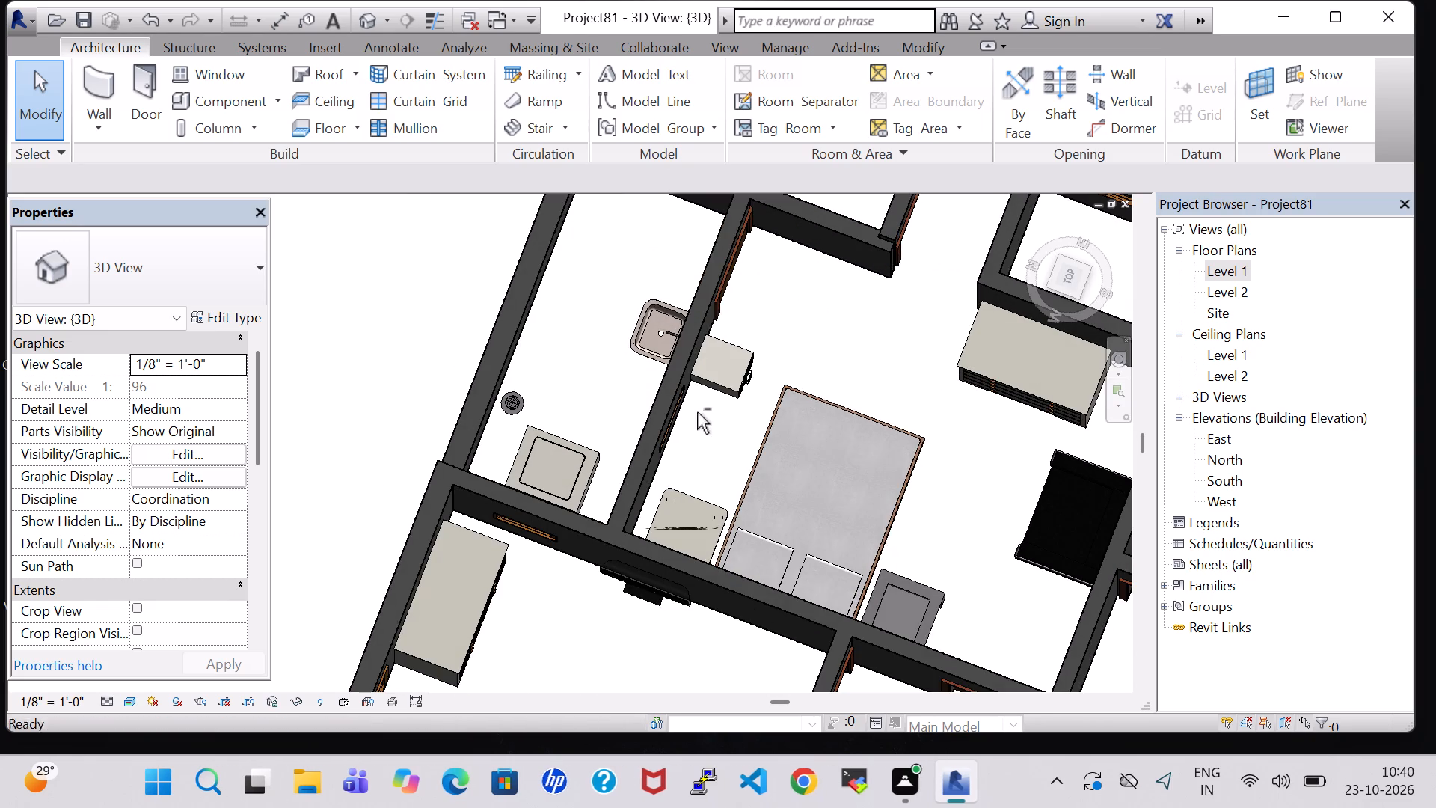
pyautogui.moveTo(863, 368); pyautogui.dragTo(622, 379, button='middle')
pyautogui.middleClick(622, 379)
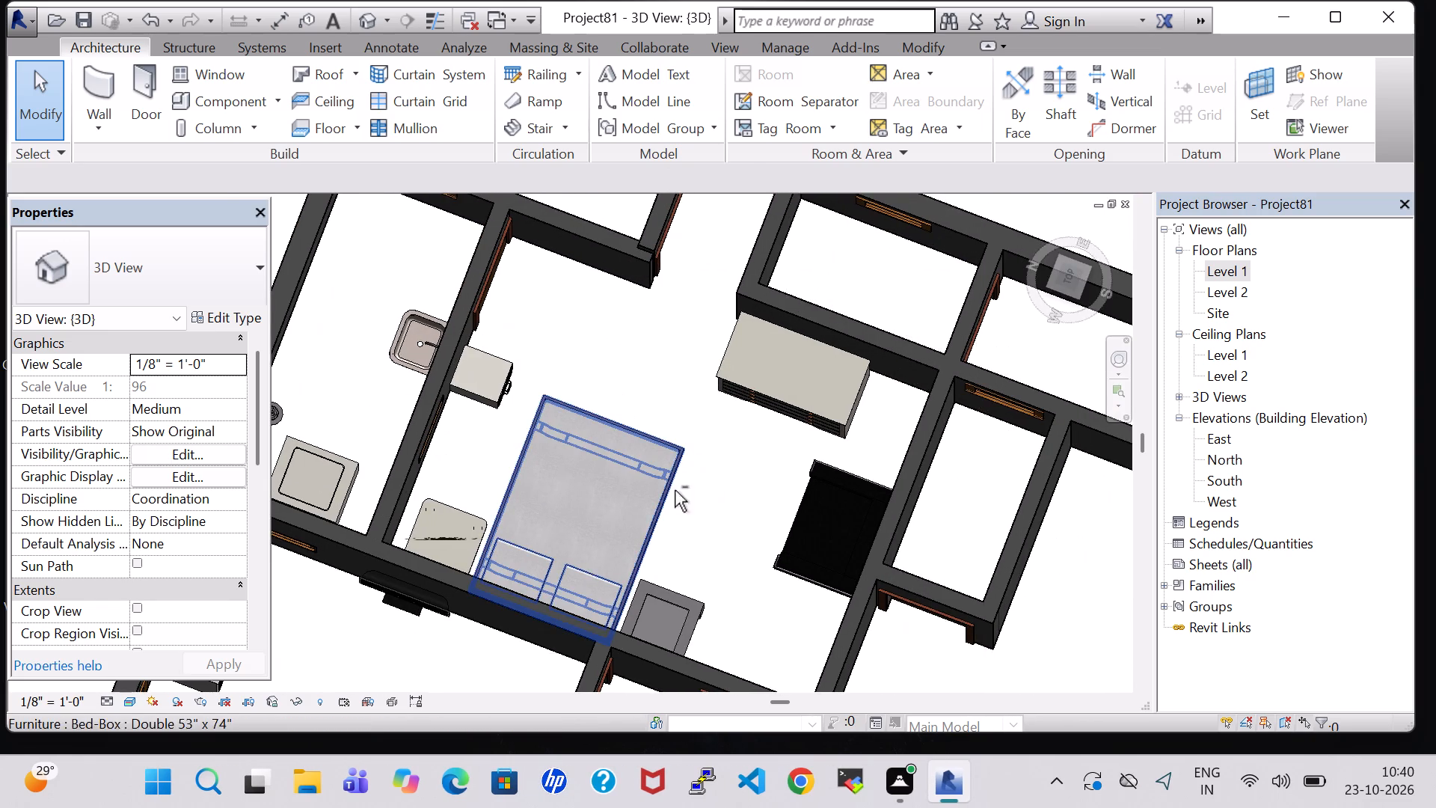
pyautogui.keyDown('shift'); pyautogui.moveTo(675, 490); pyautogui.dragTo(701, 436, button='middle'); pyautogui.keyUp('shift')
# On the Level 1 plan, create a similar Toilet-Domestic-3D in the small room below TOILET, about 2'-4" from the exterior wall.
pyautogui.doubleClick(1217, 269)
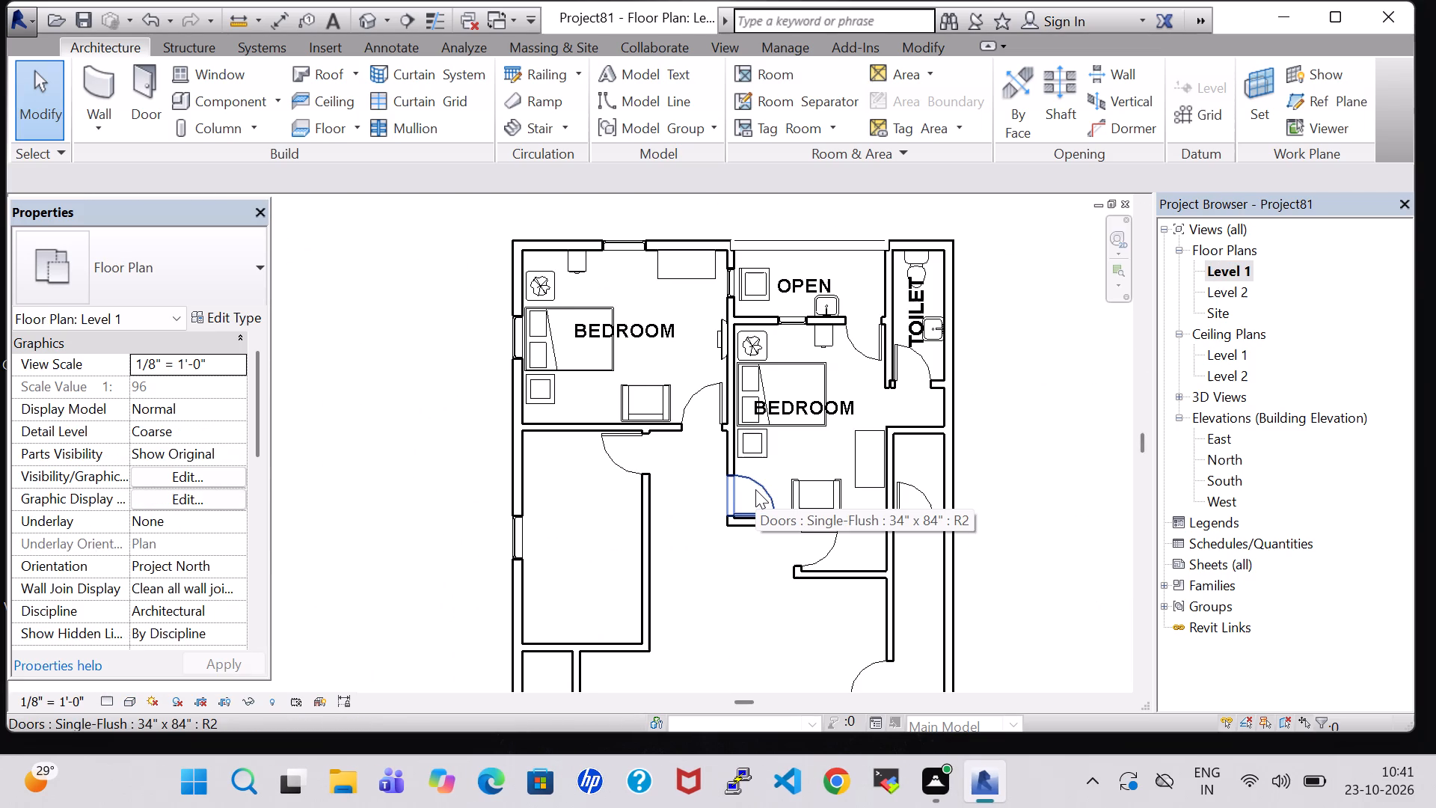
pyautogui.middleClick(1006, 496)
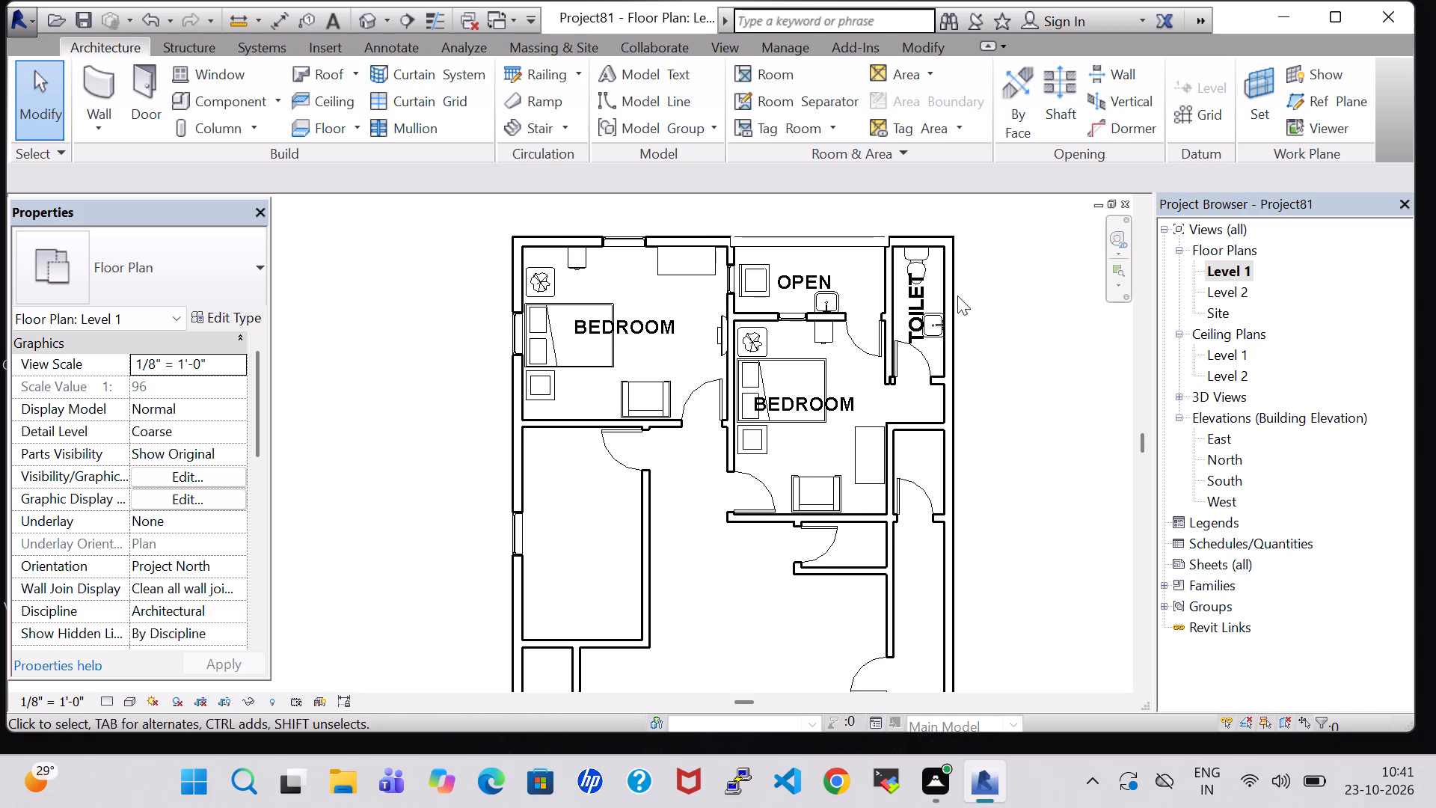
pyautogui.click(922, 260)
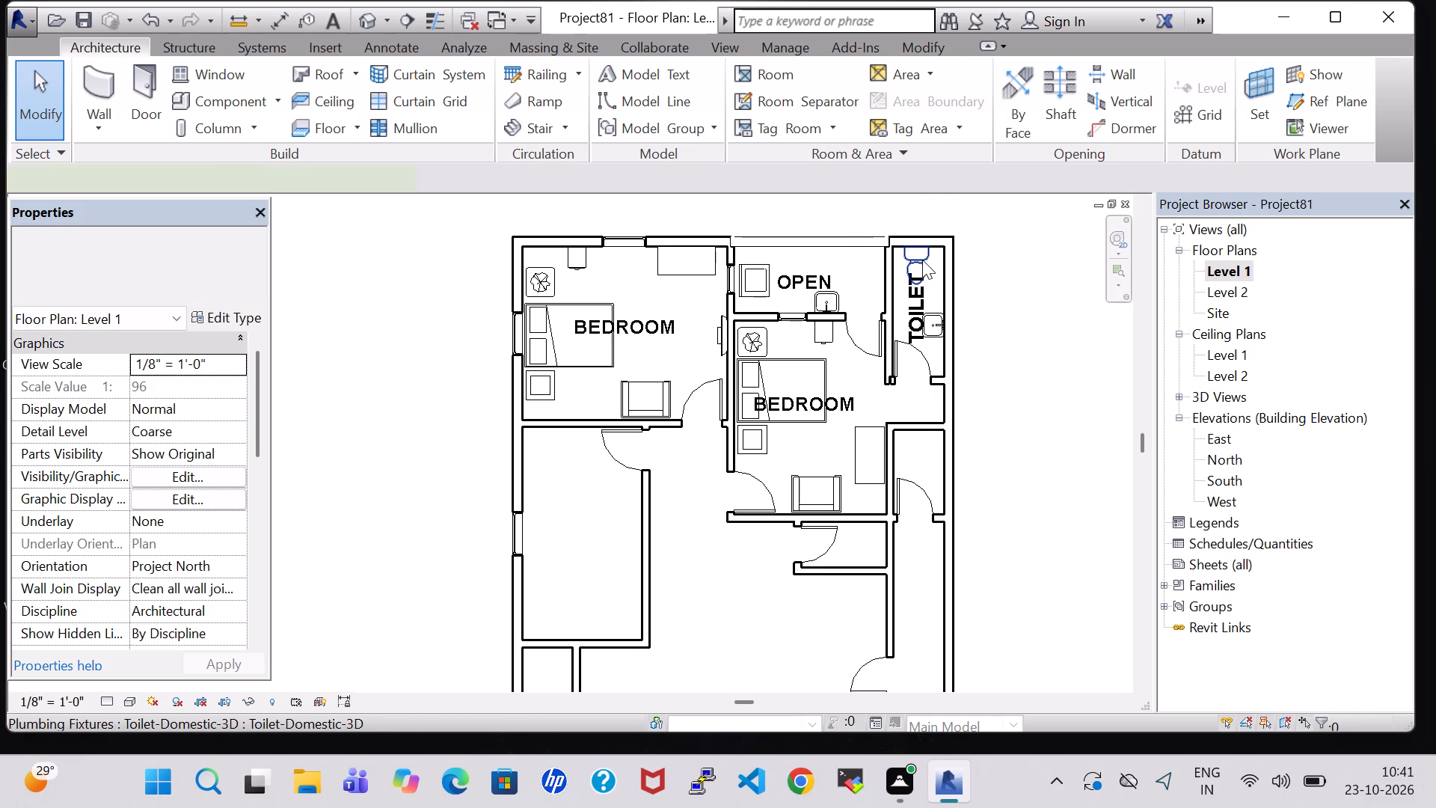
pyautogui.rightClick(922, 260)
pyautogui.click(1031, 400)
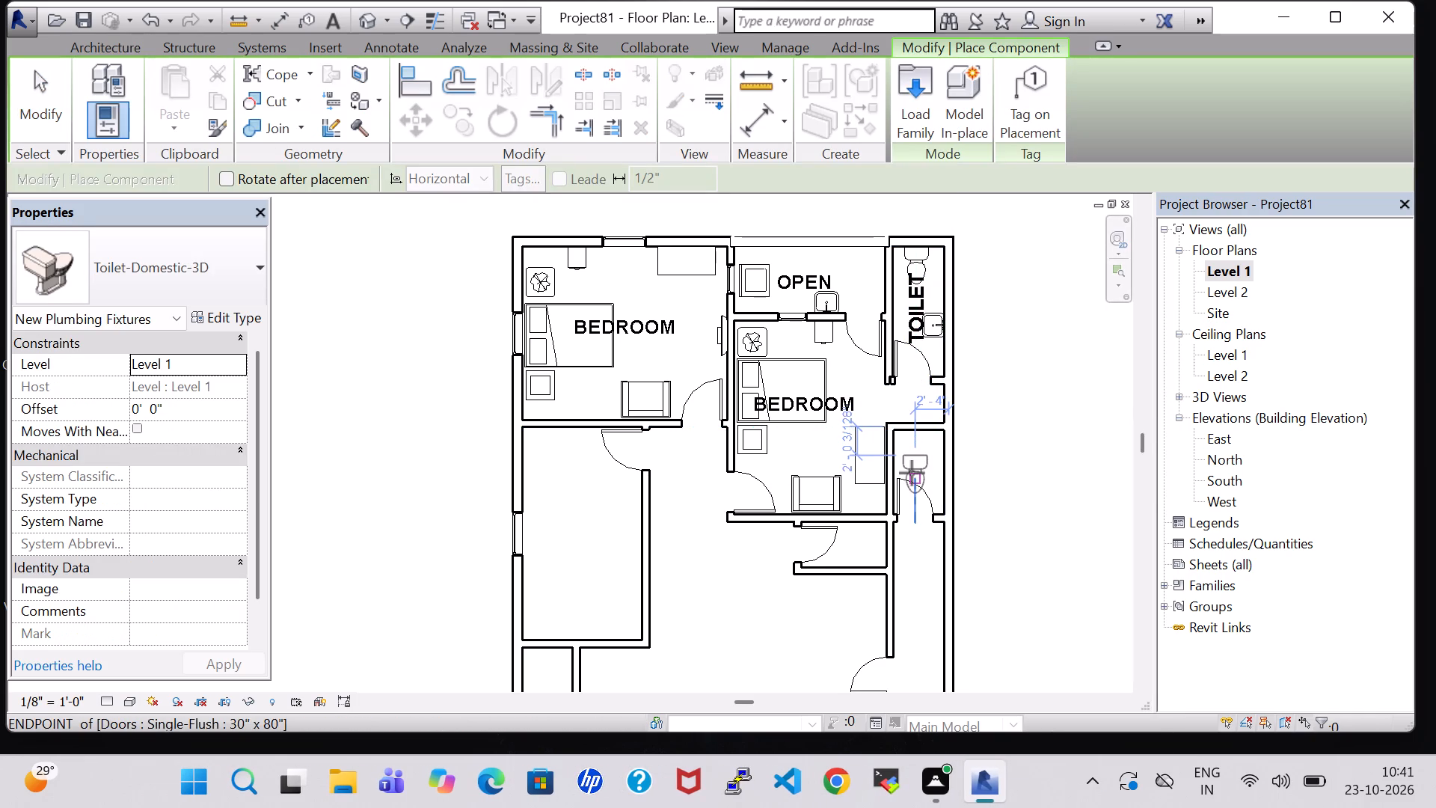
pyautogui.click(912, 473)
pyautogui.press('Escape')
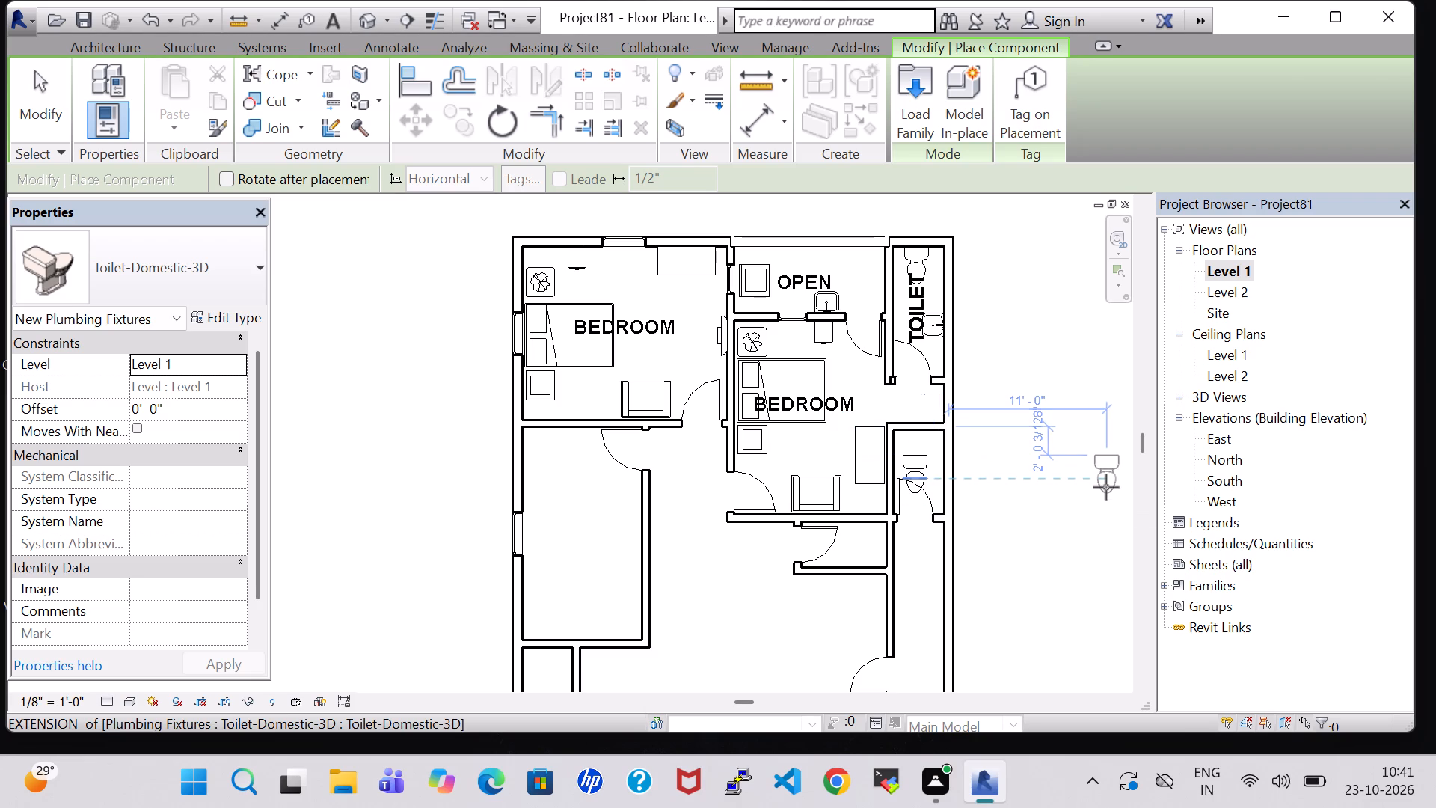
pyautogui.press('Escape')
# Nudge the new toilet up against the wall behind its tank.
pyautogui.click(918, 461)
pyautogui.press('Up')
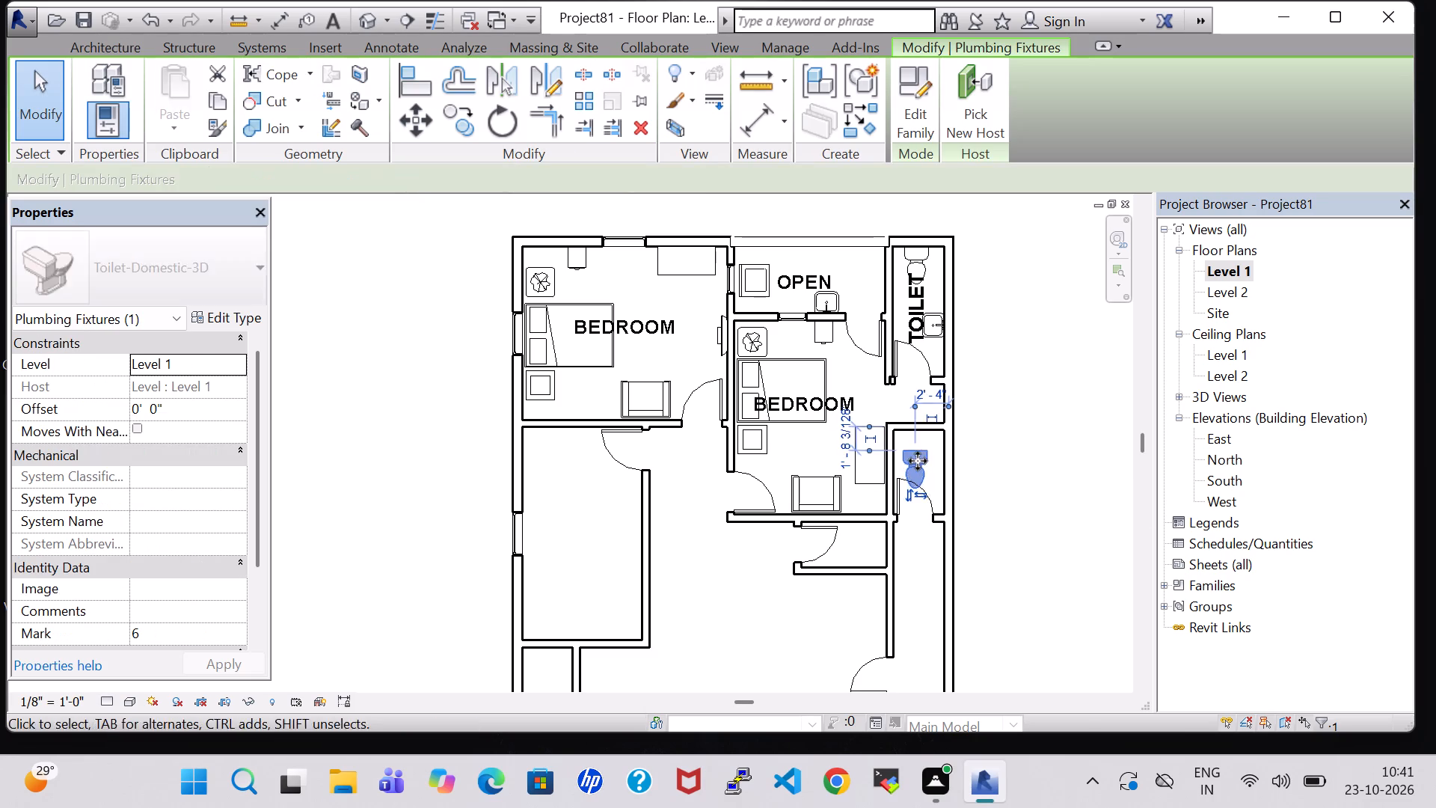
pyautogui.press('Up')
pyautogui.press('Up')
pyautogui.press('Up')
pyautogui.press('Up')
pyautogui.click(1105, 451)
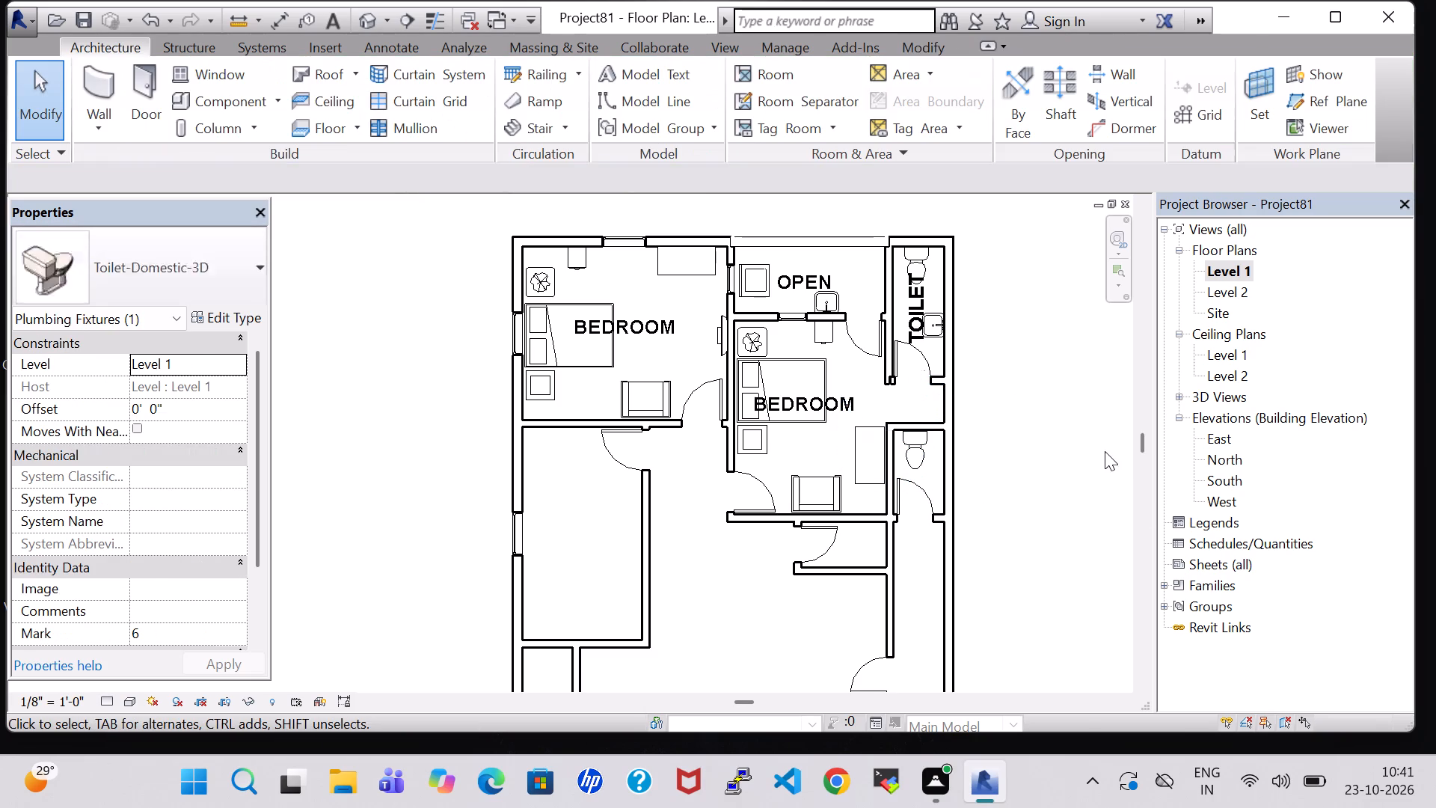
# Load the Sink Vanity-Round family from the Plumbing, Architectural, Fixtures, Sinks library folder for component placement.
pyautogui.scroll(4, 941, 355)
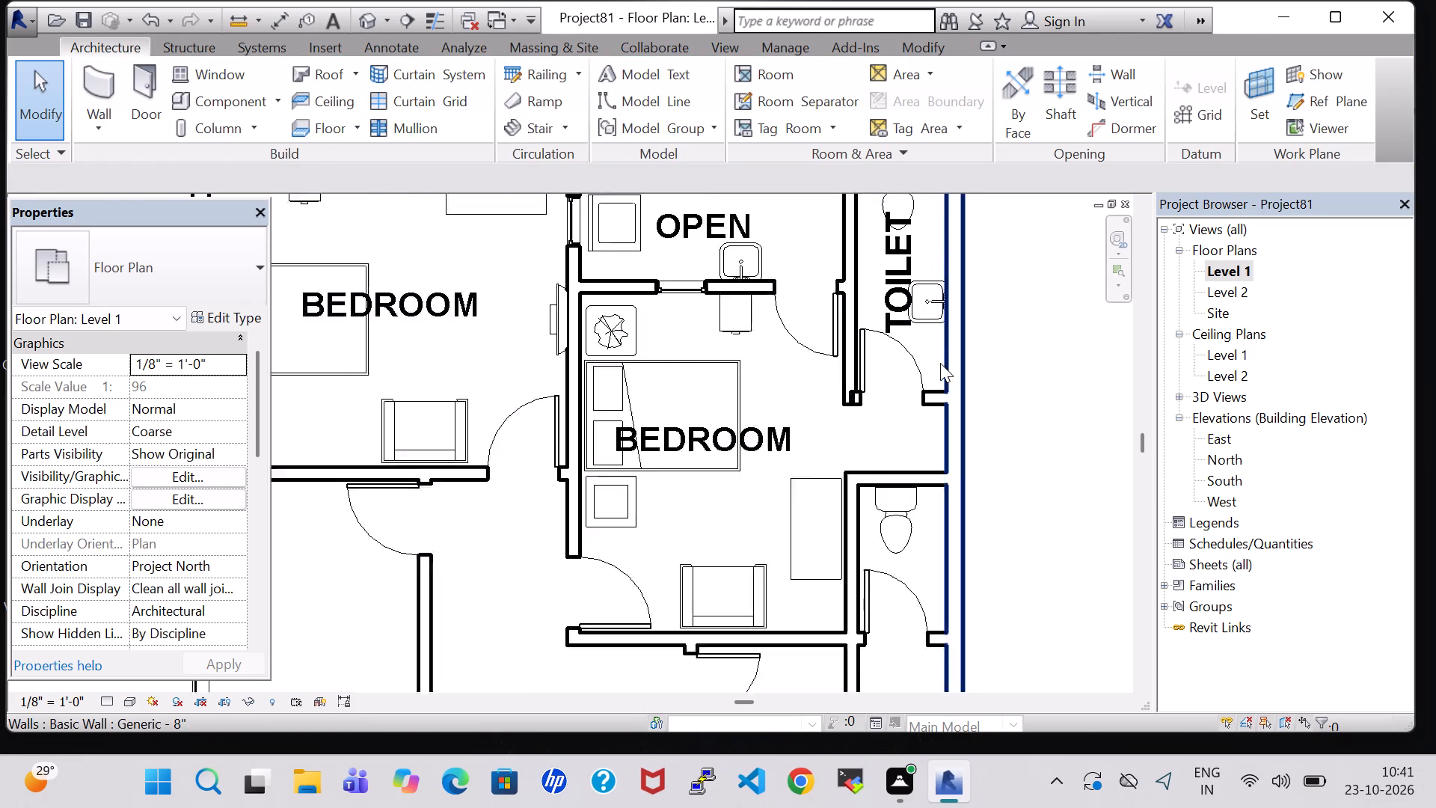
pyautogui.scroll(2, 940, 363)
pyautogui.scroll(-4, 939, 367)
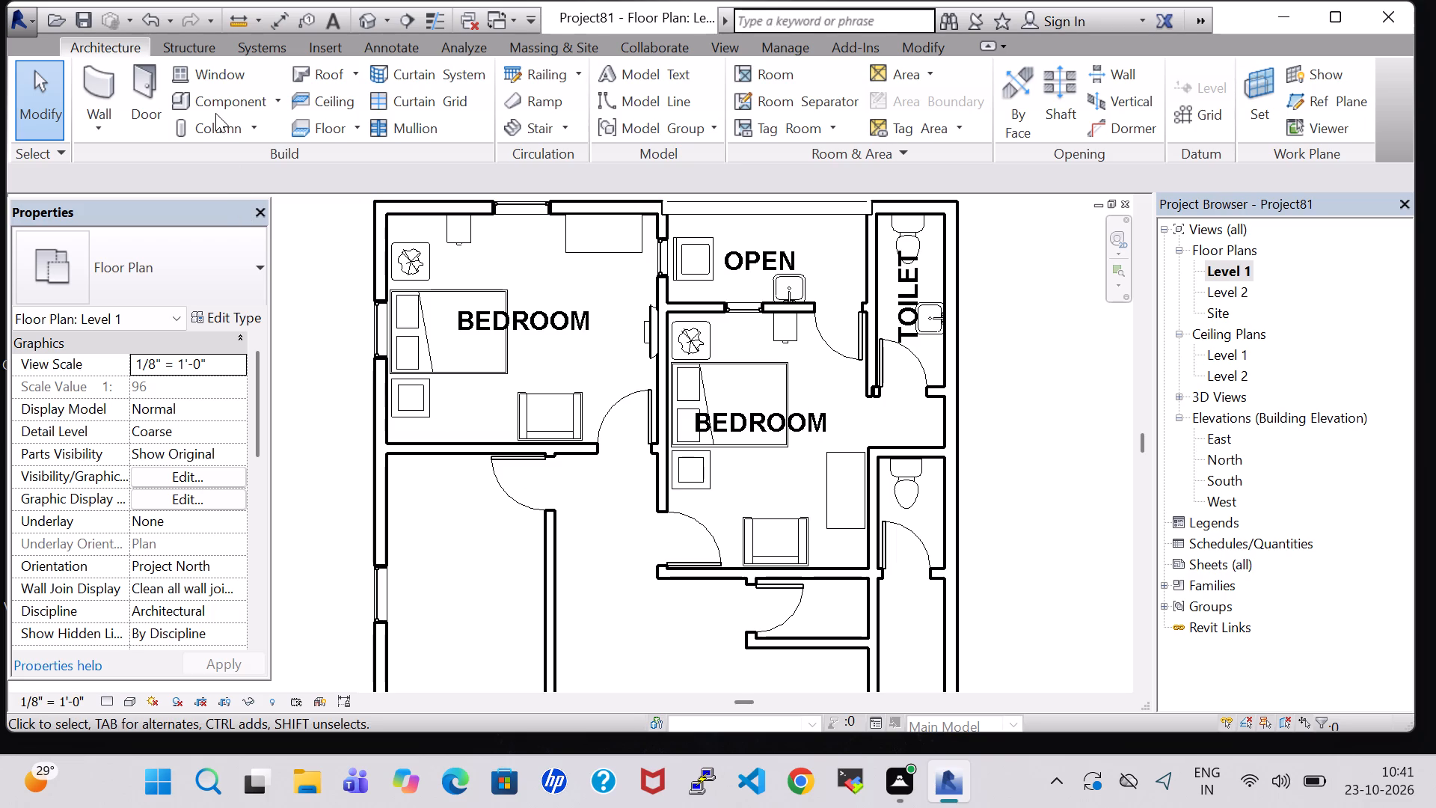
pyautogui.click(216, 100)
pyautogui.click(900, 117)
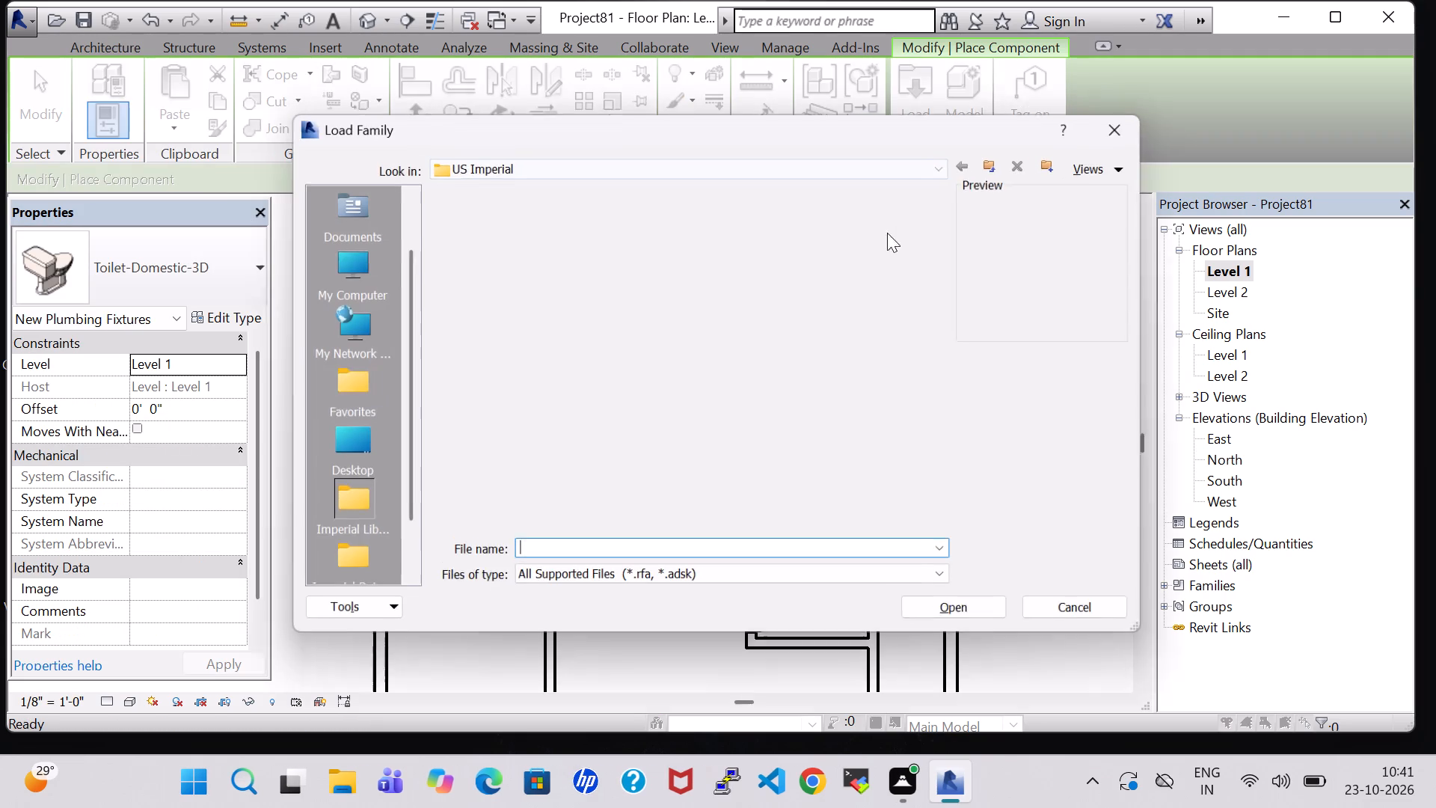
pyautogui.click(834, 500)
pyautogui.press('p')
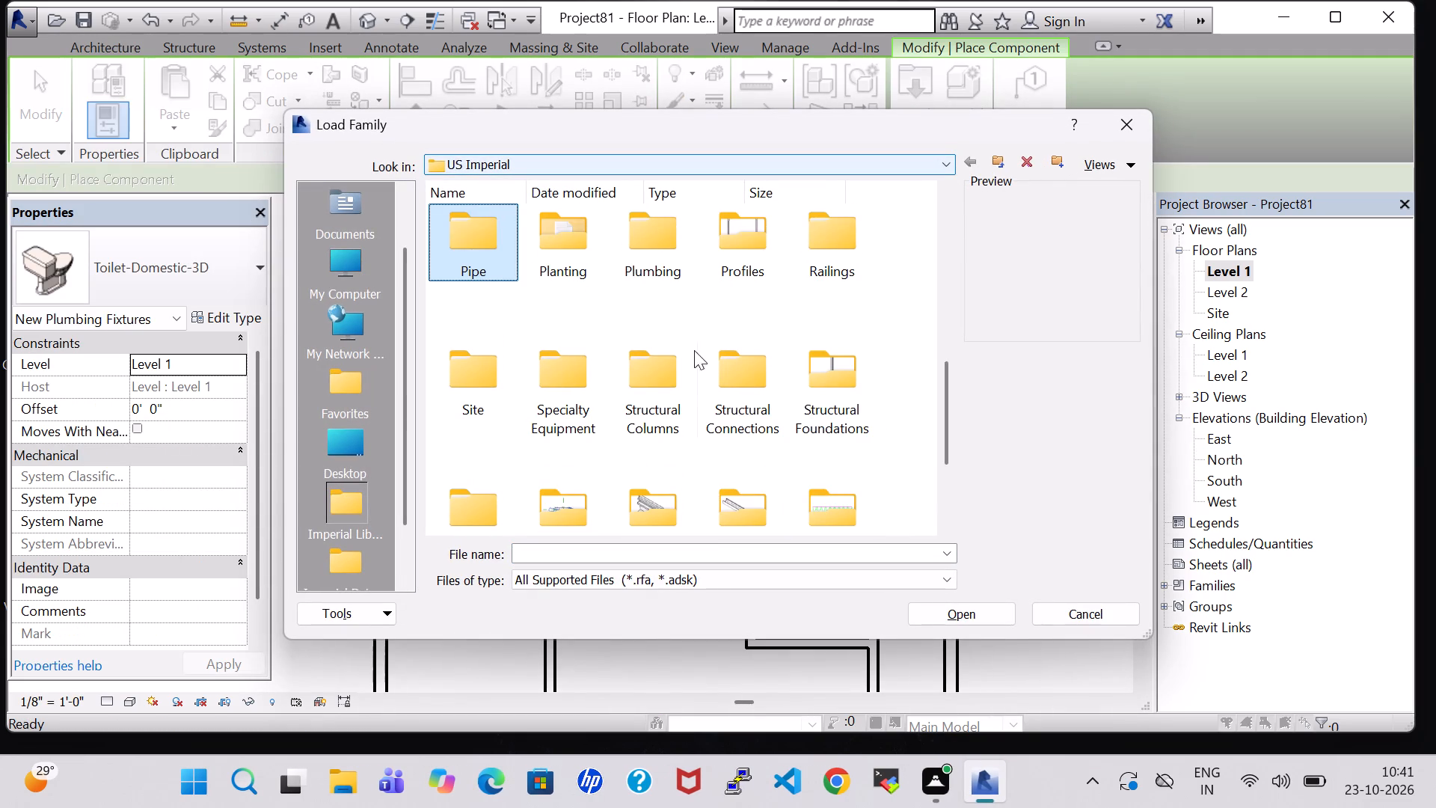
pyautogui.doubleClick(659, 258)
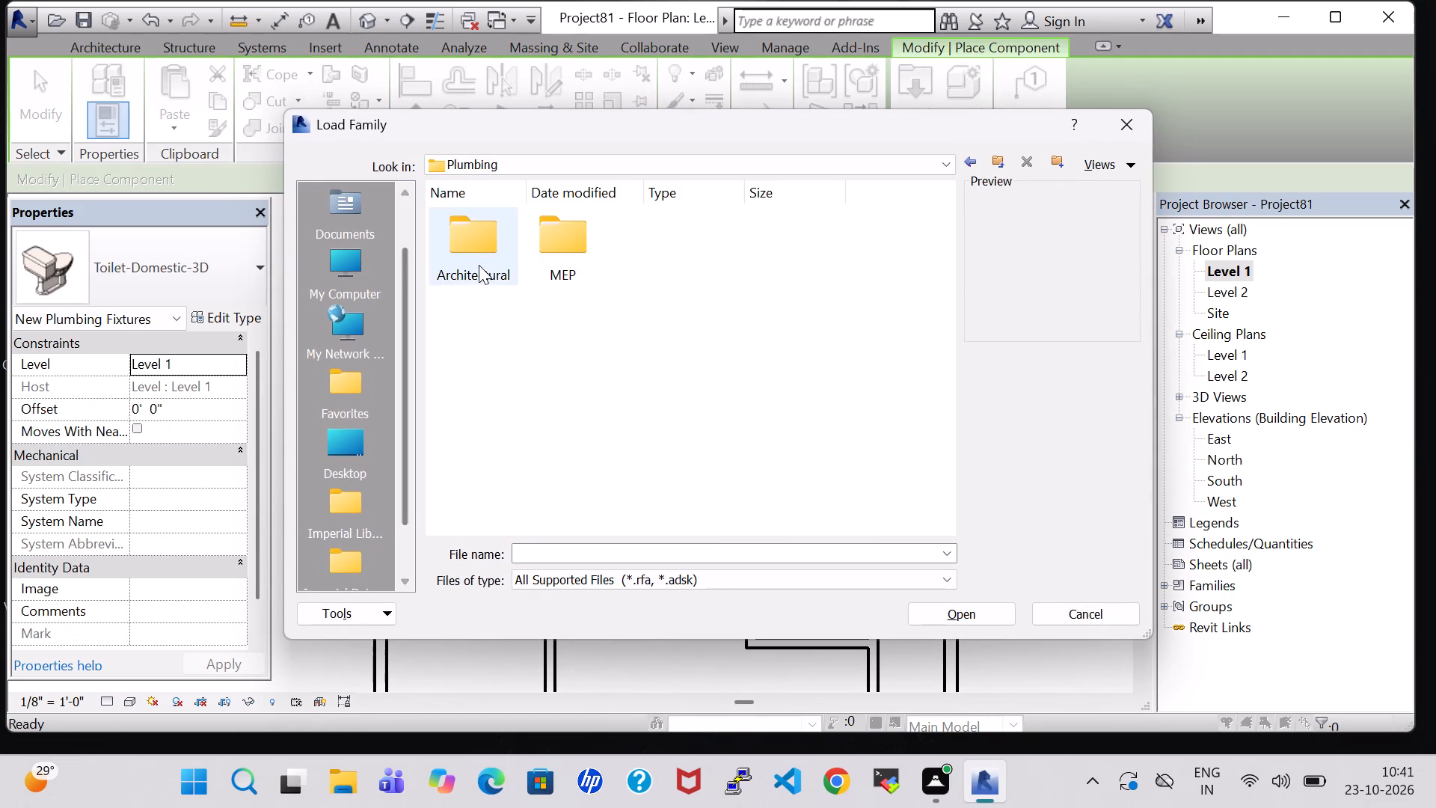
pyautogui.doubleClick(479, 265)
pyautogui.doubleClick(558, 266)
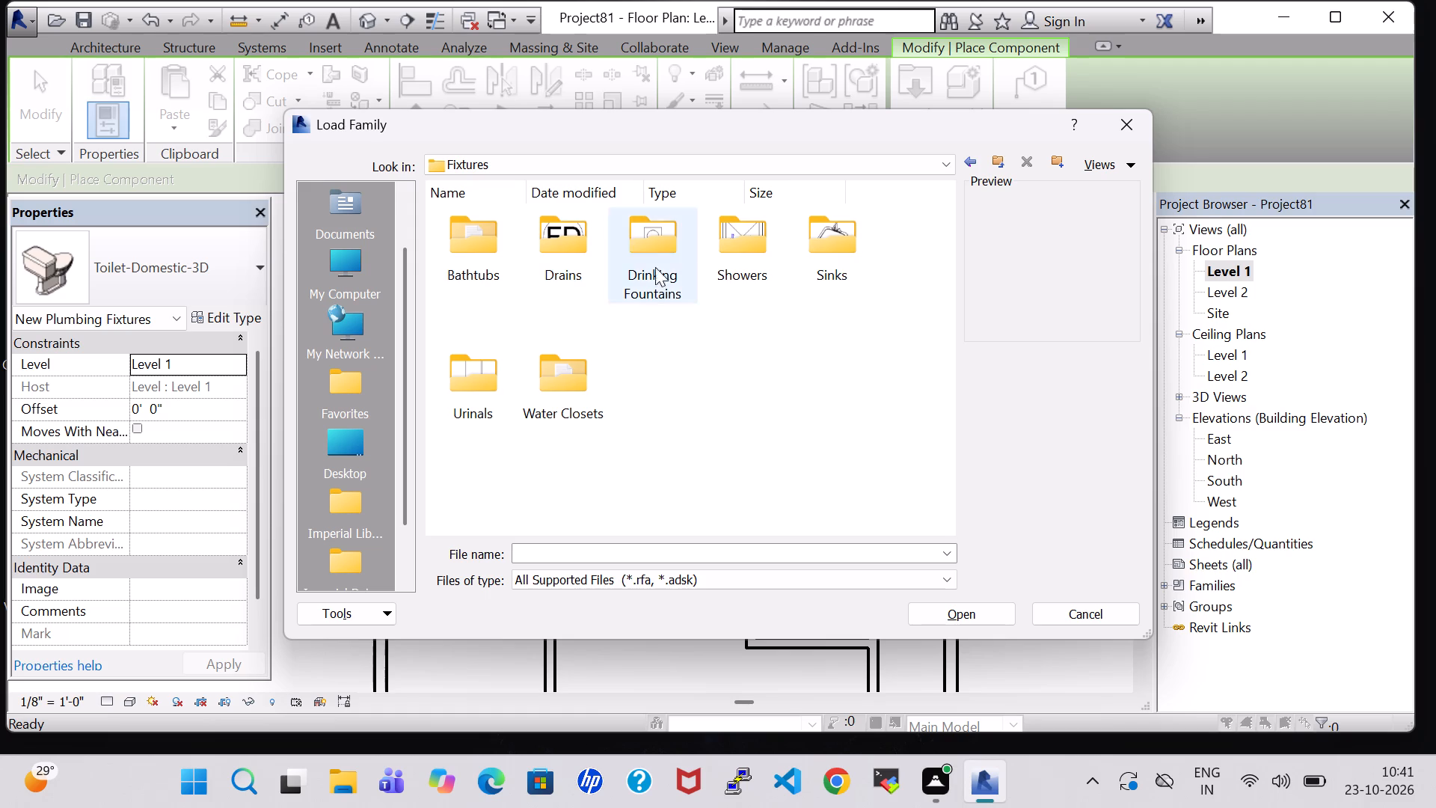
pyautogui.doubleClick(818, 251)
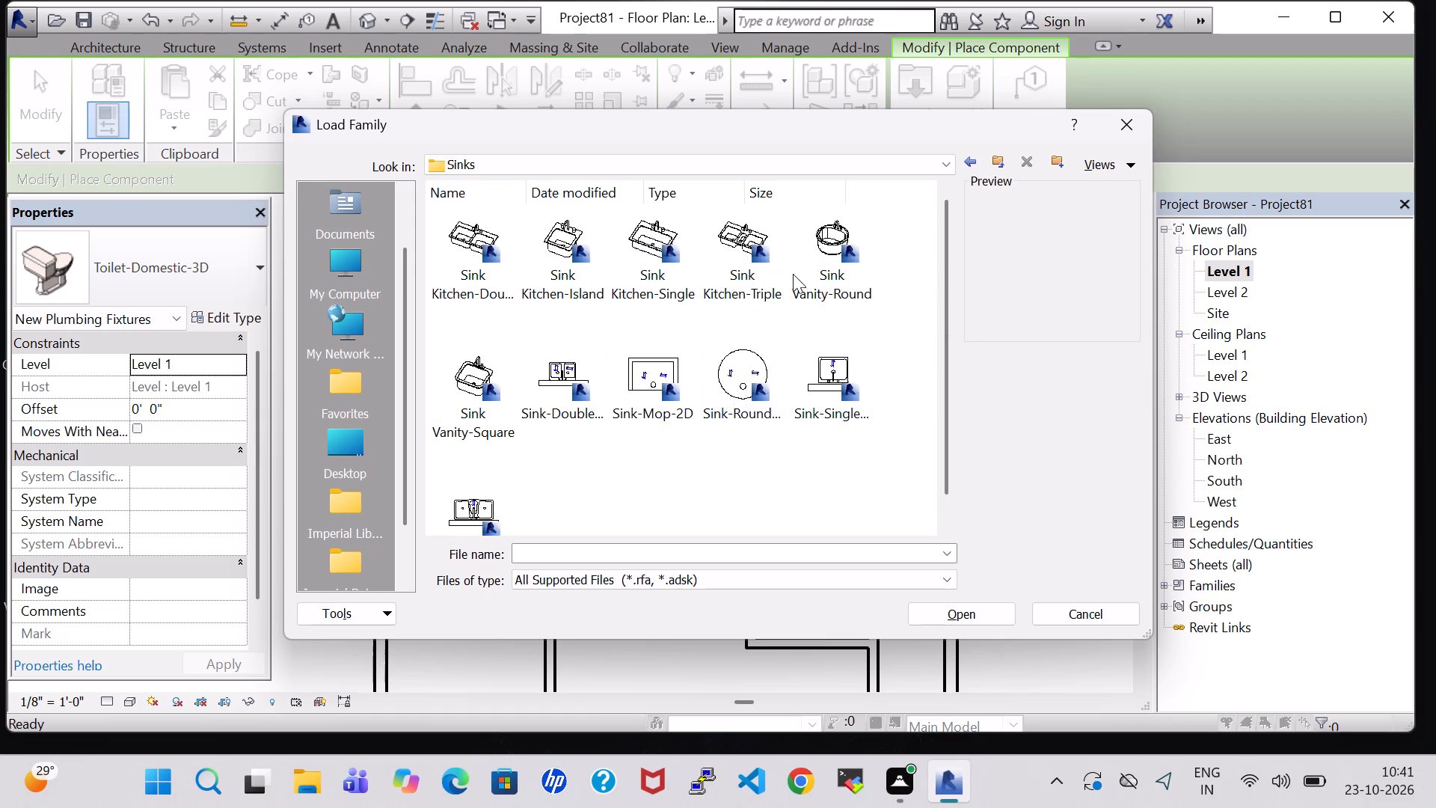
pyautogui.click(808, 272)
pyautogui.click(982, 612)
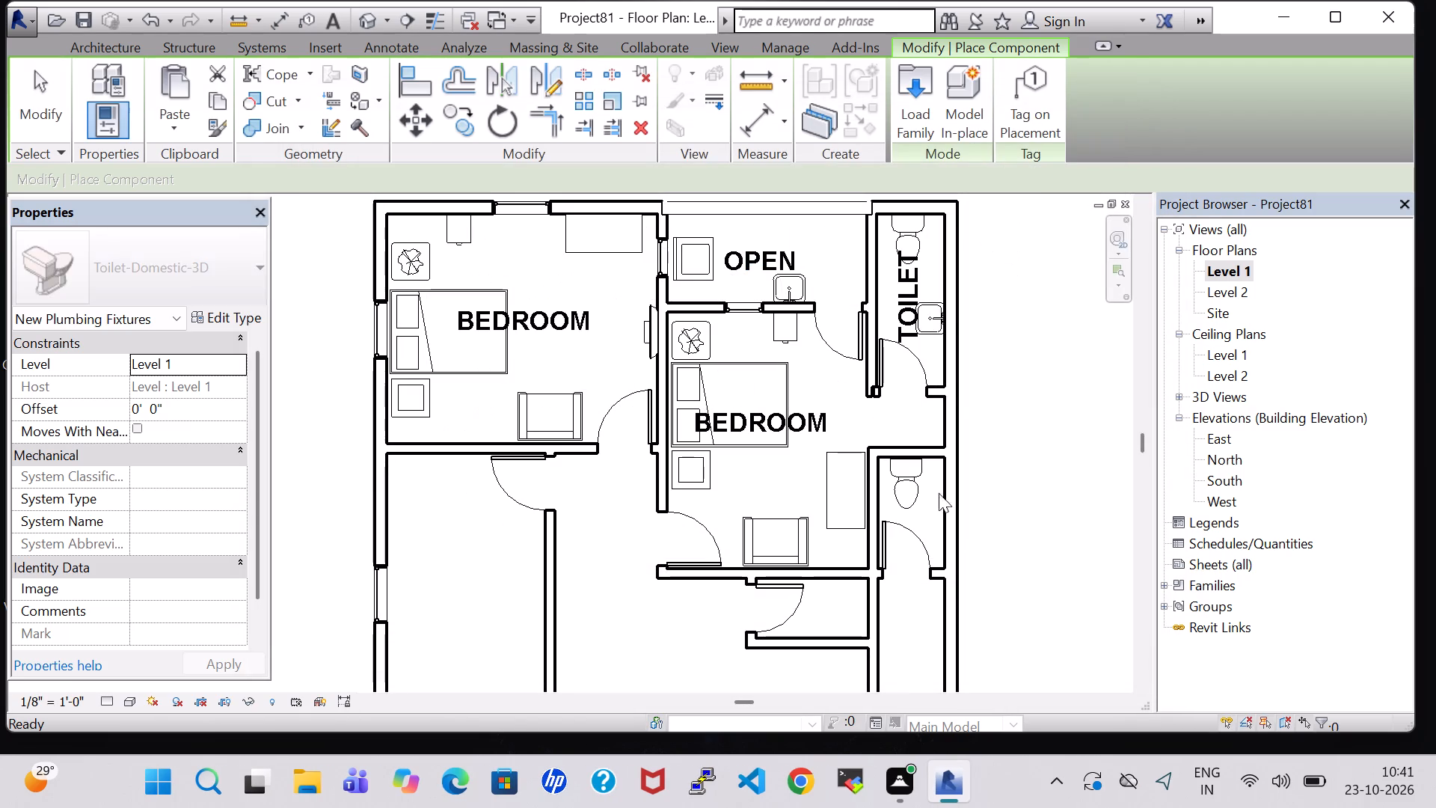
# Place the 19" x 19" Sink Vanity-Round in the small room below TOILET, rotated so its faucet backs onto the exterior wall near the door.
pyautogui.scroll(5, 931, 521)
pyautogui.press('space')
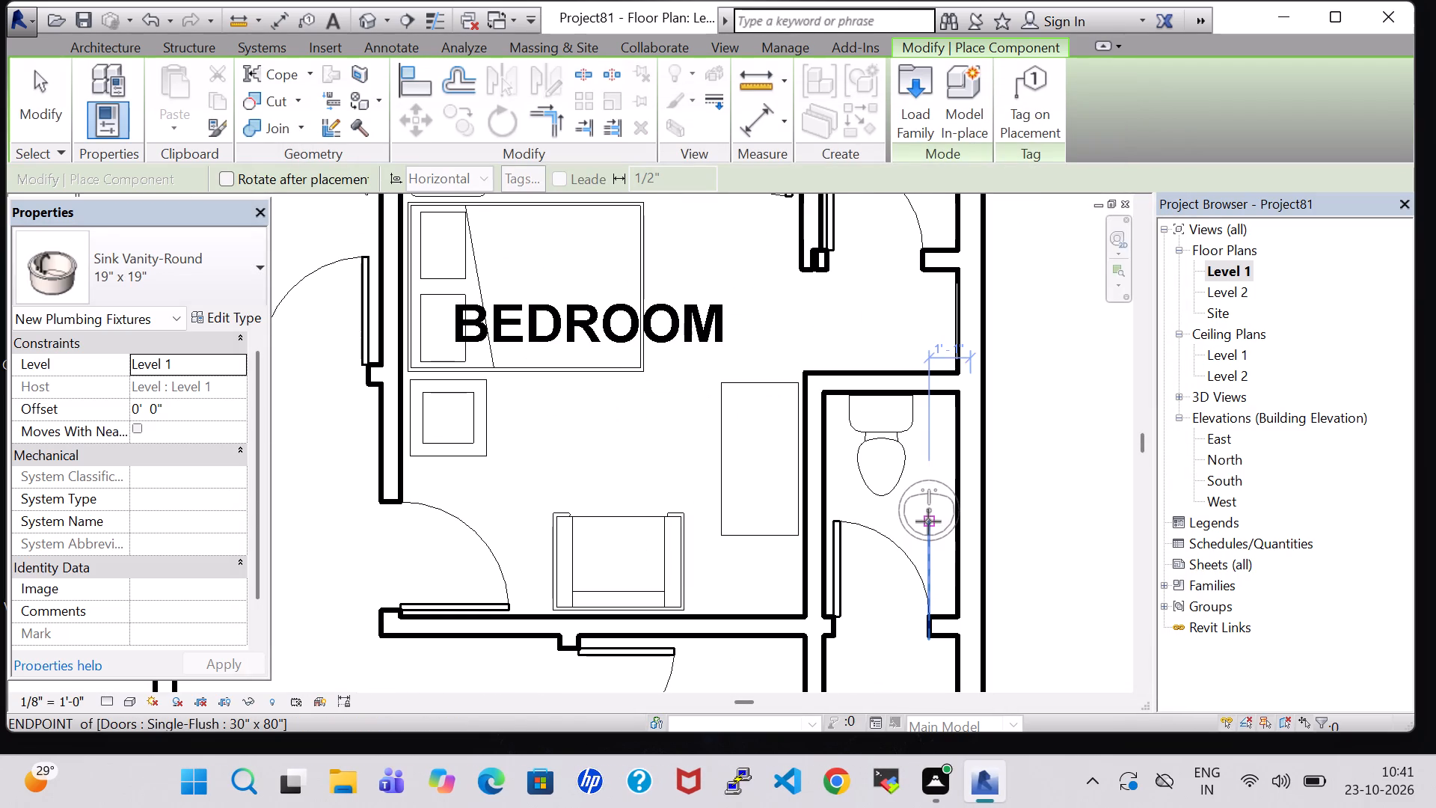
pyautogui.press('space')
pyautogui.press('space')
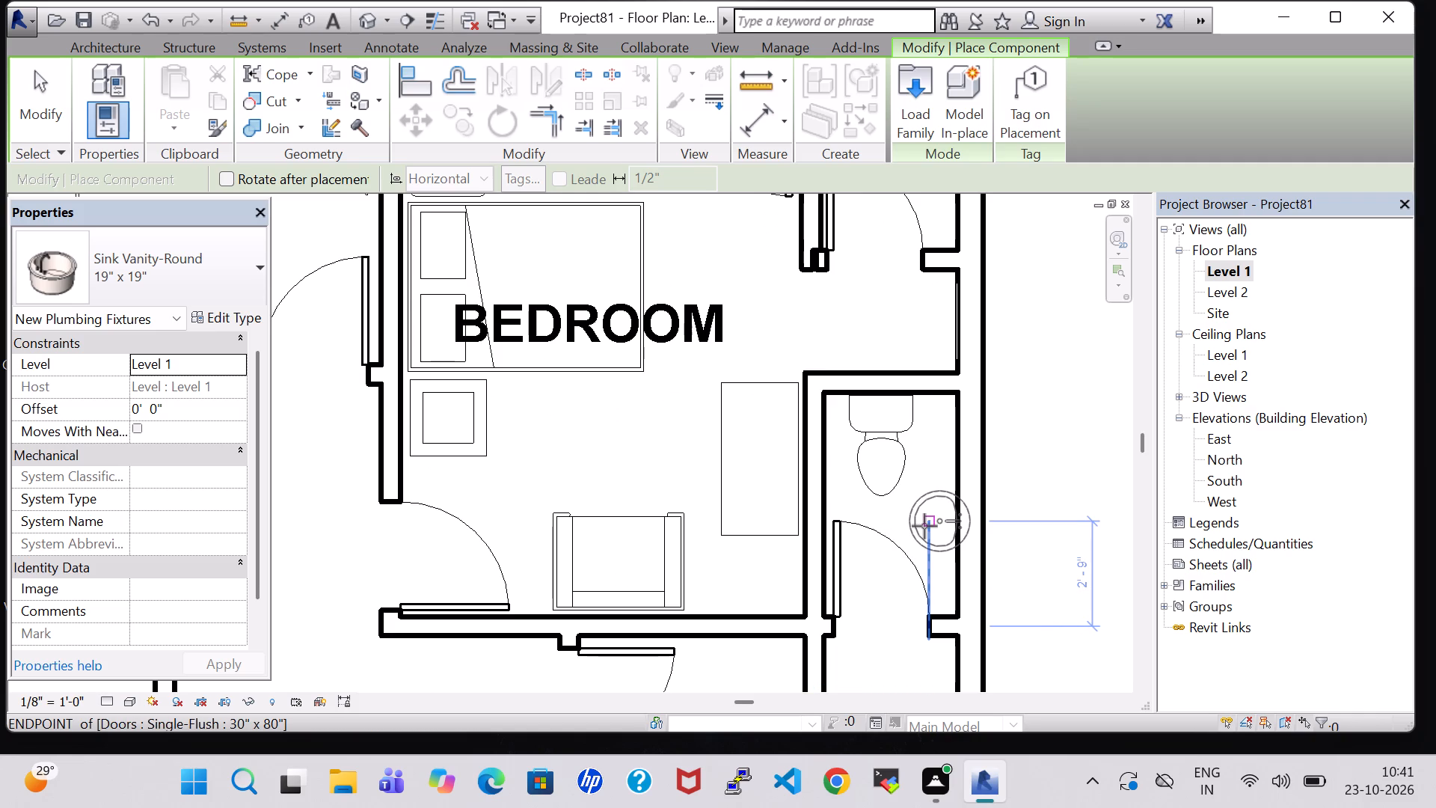
pyautogui.scroll(4, 921, 530)
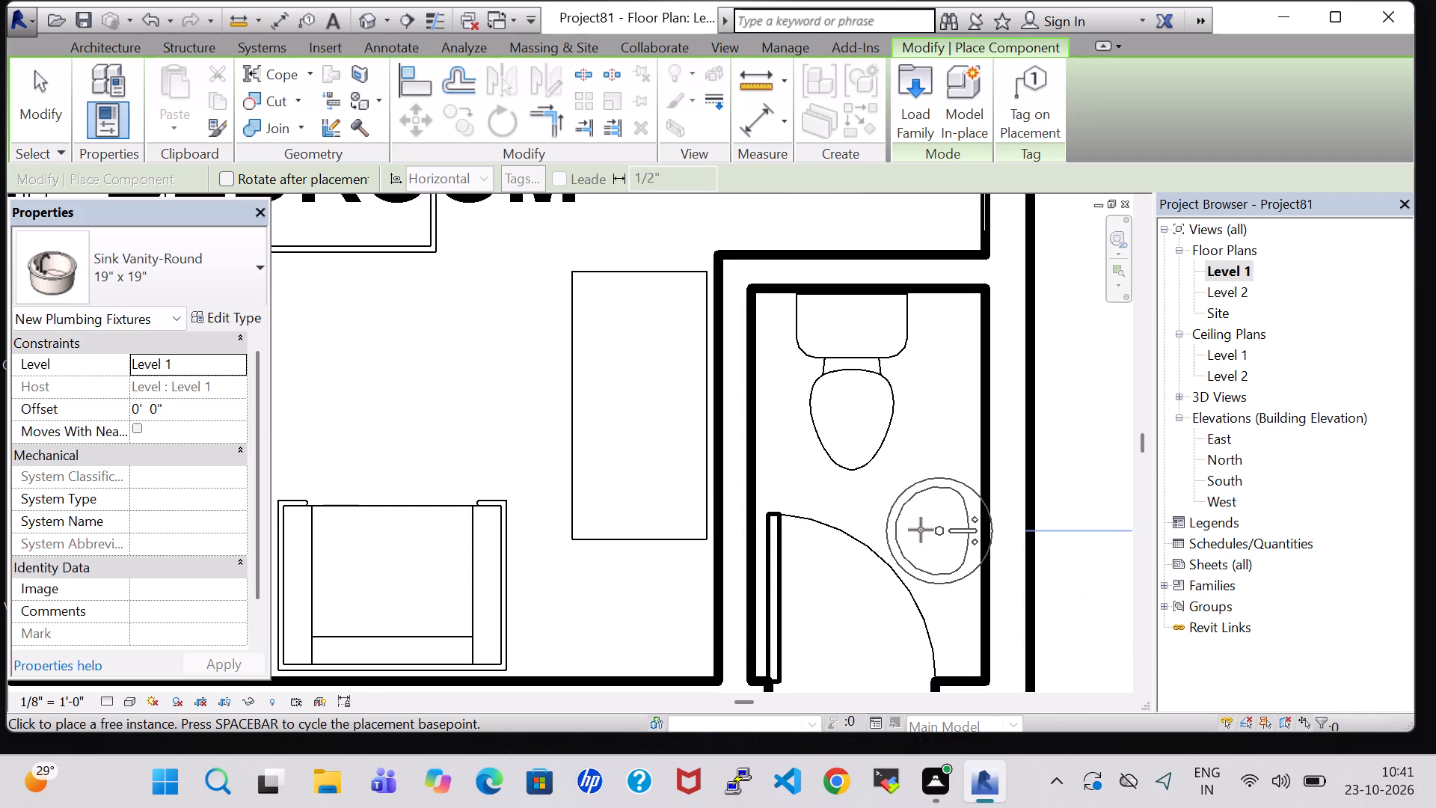
pyautogui.click(921, 524)
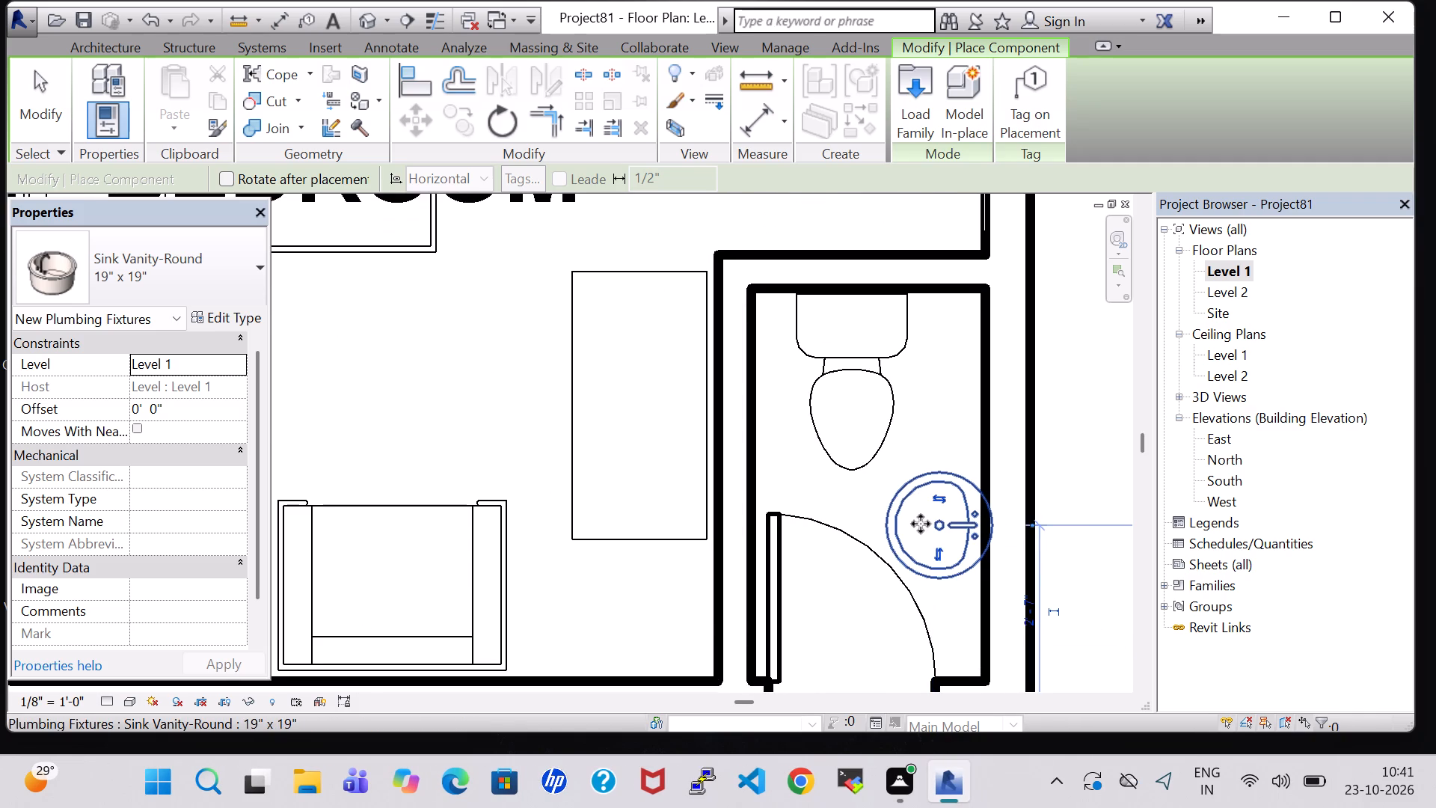
pyautogui.press('Escape')
pyautogui.press('Escape')
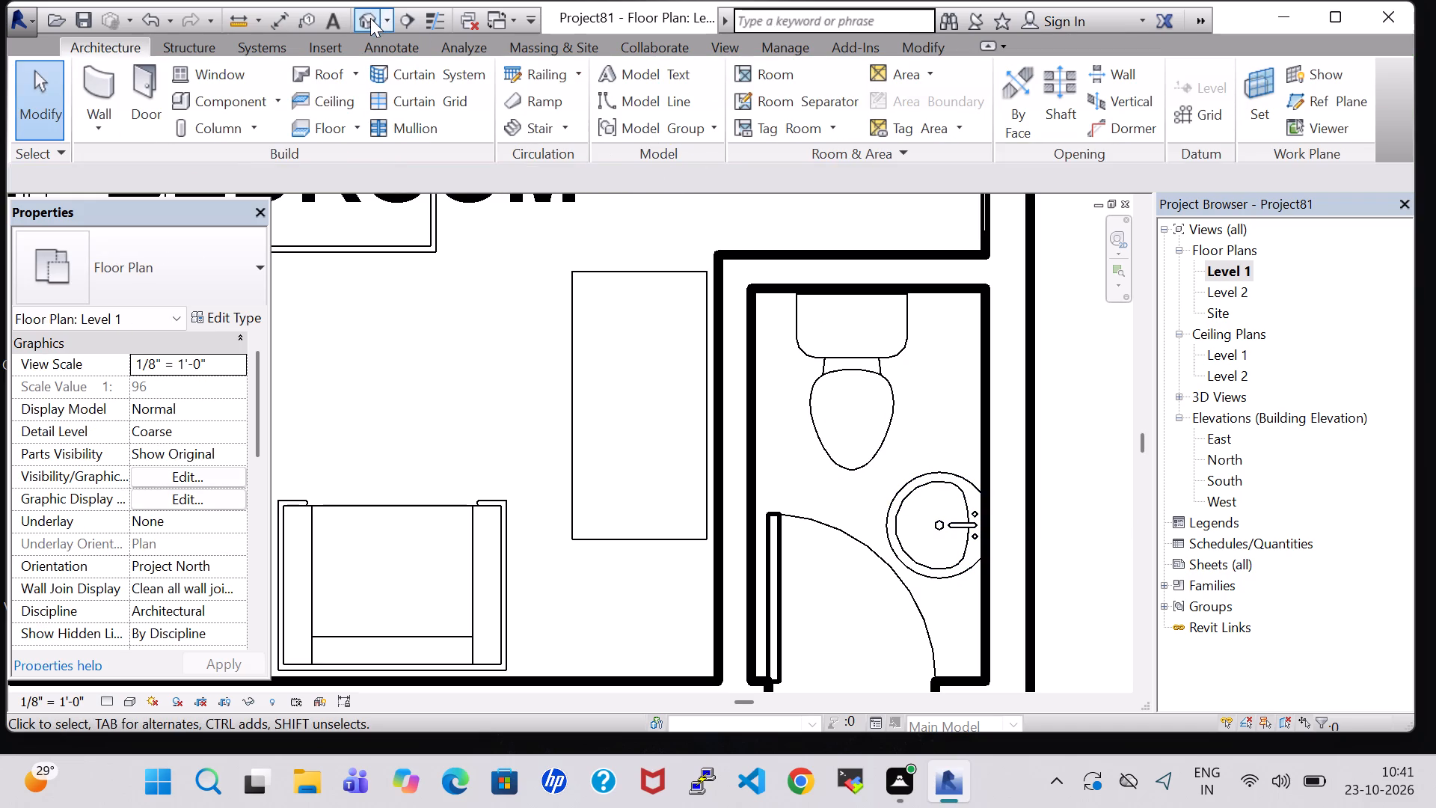
# In the 3D view, create a similar round floor drain (5" Strainer - 2" Drain) on the Level 1 work plane, between the small room's toilet and sink.
pyautogui.click(370, 18)
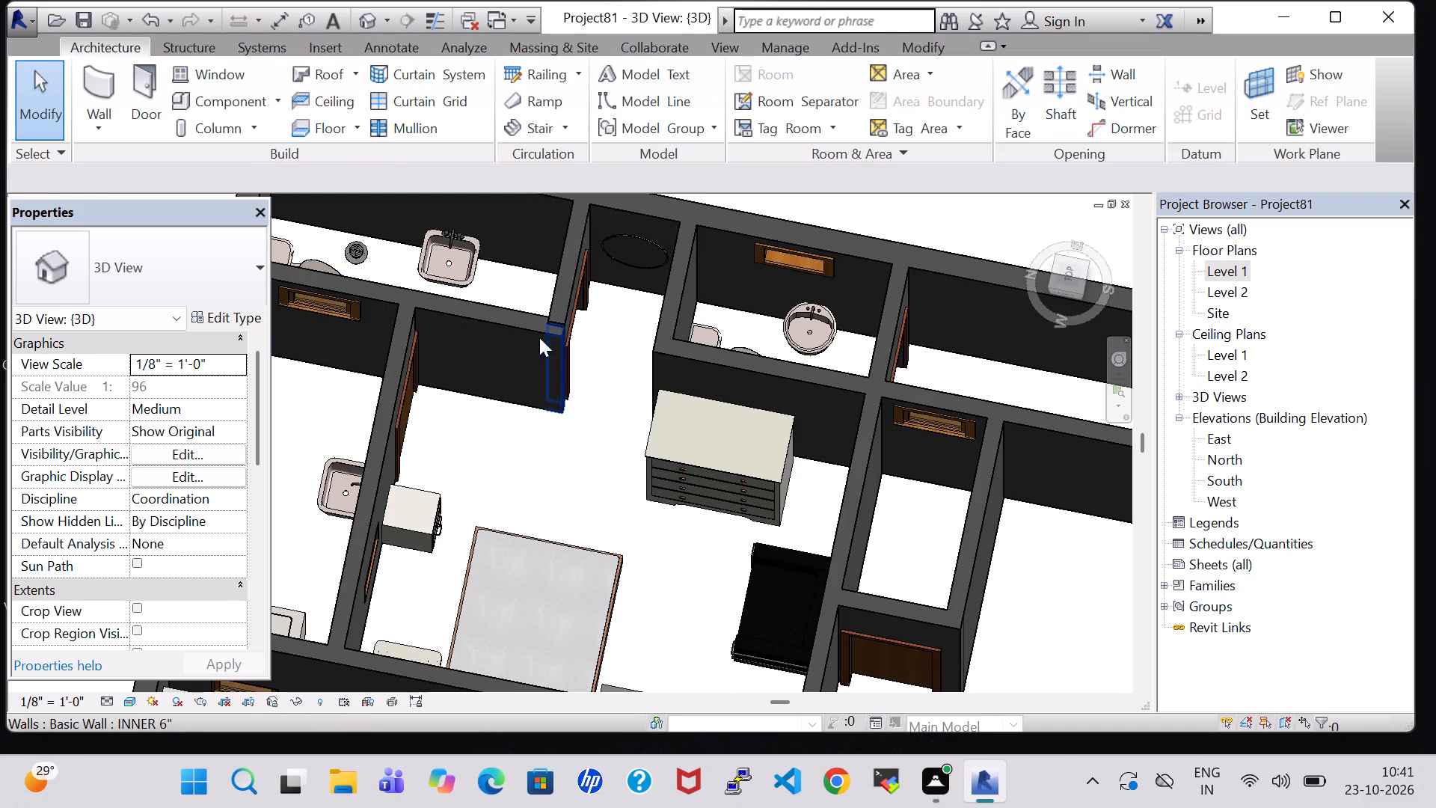
pyautogui.click(357, 260)
pyautogui.rightClick(357, 258)
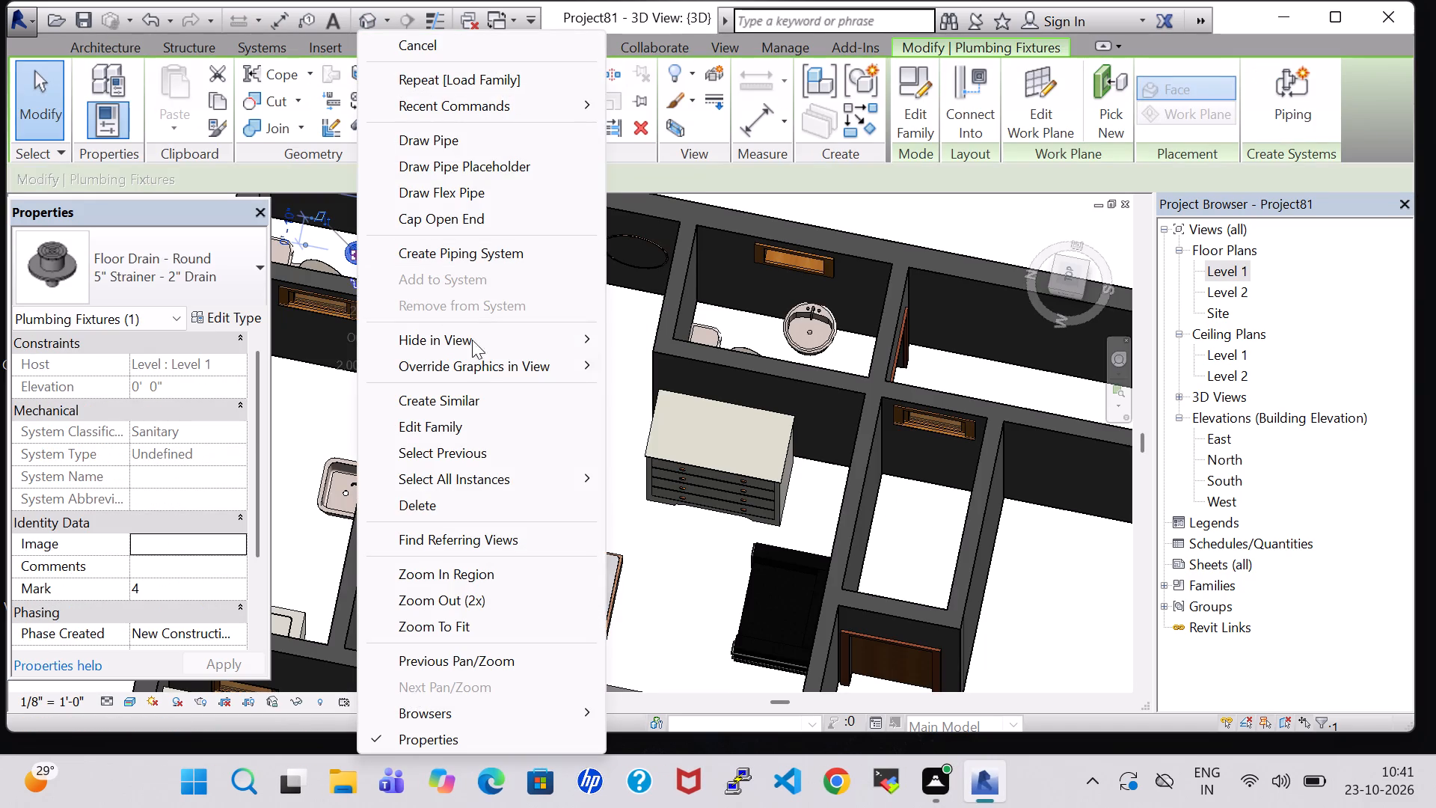
pyautogui.click(482, 393)
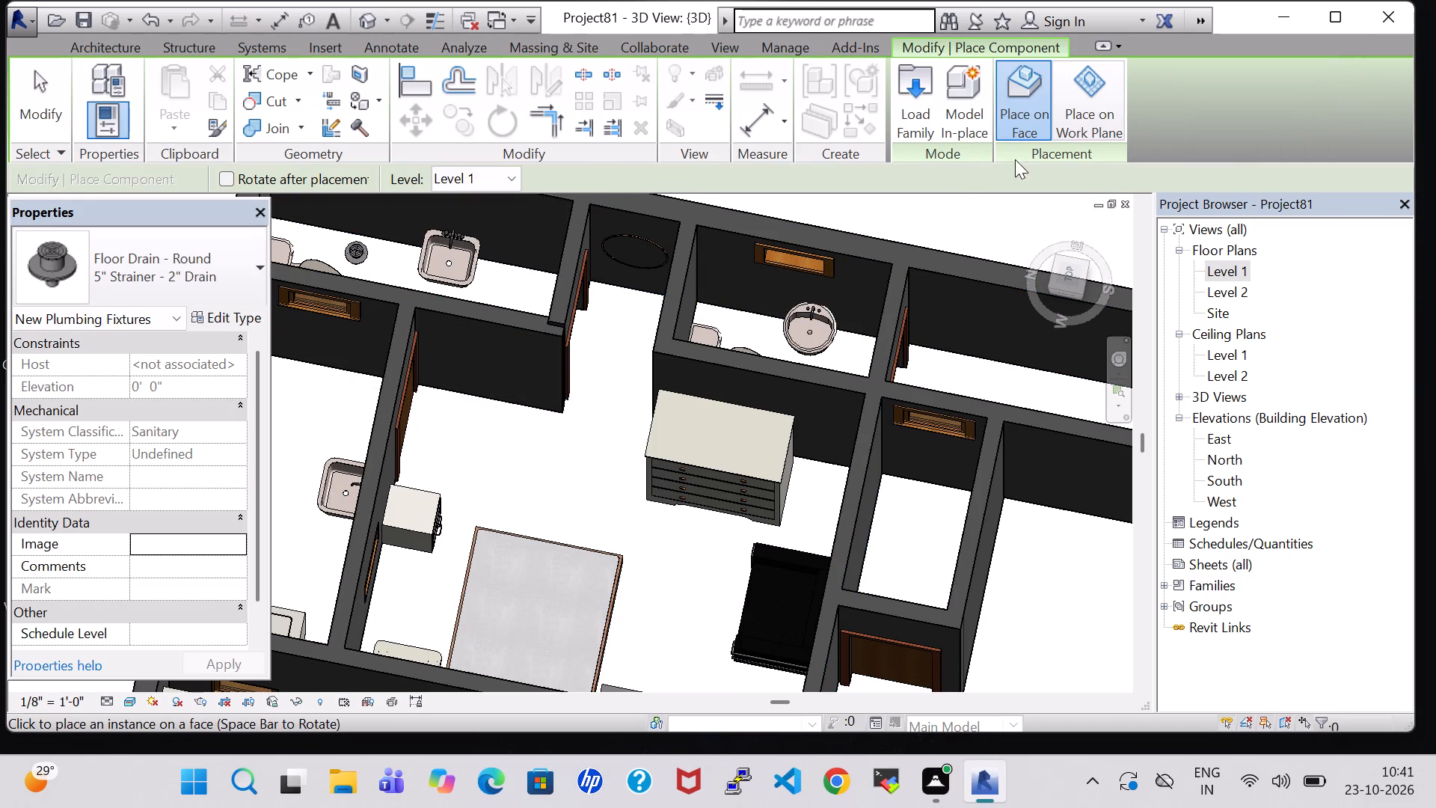
pyautogui.click(1108, 91)
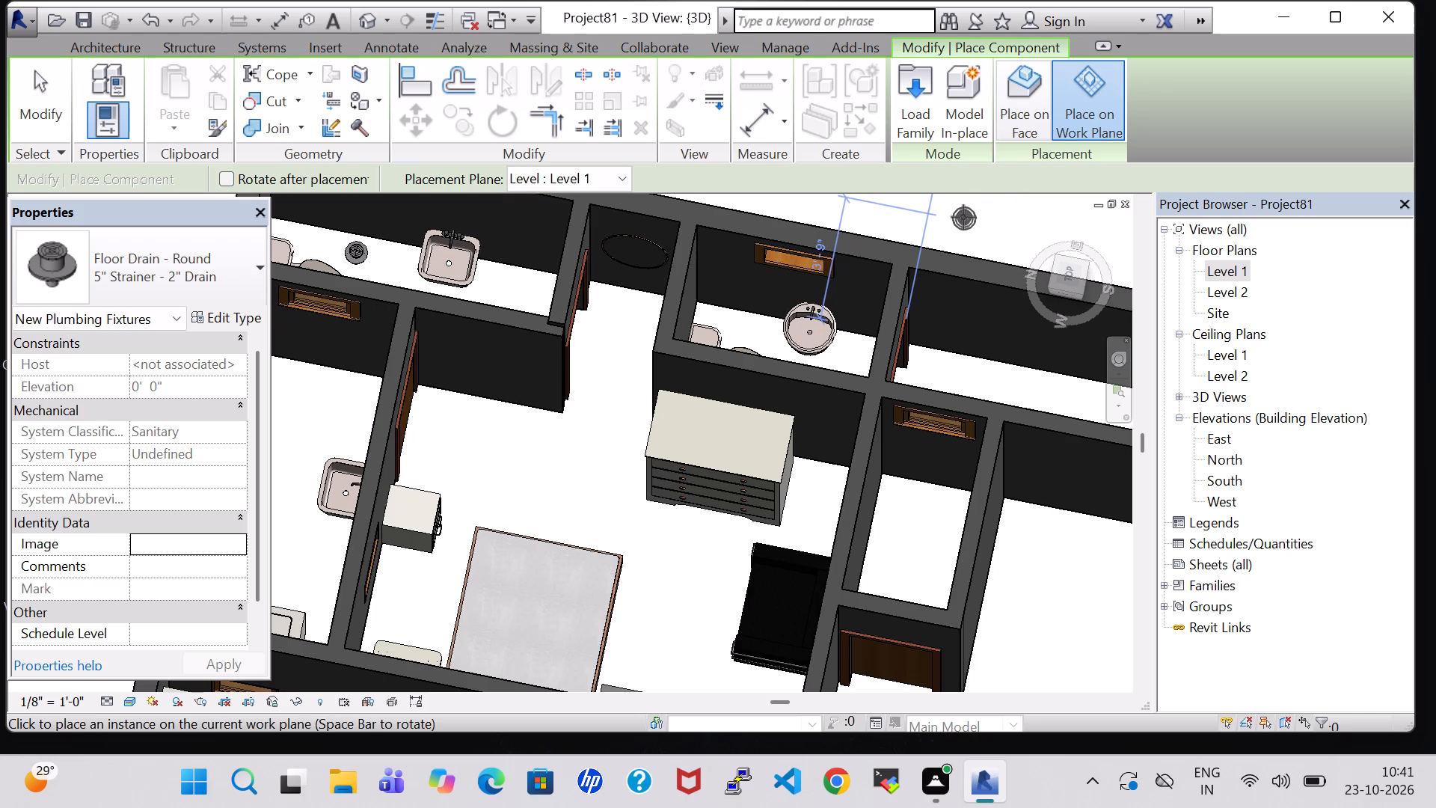
pyautogui.moveTo(963, 217); pyautogui.dragTo(945, 295, button='middle')
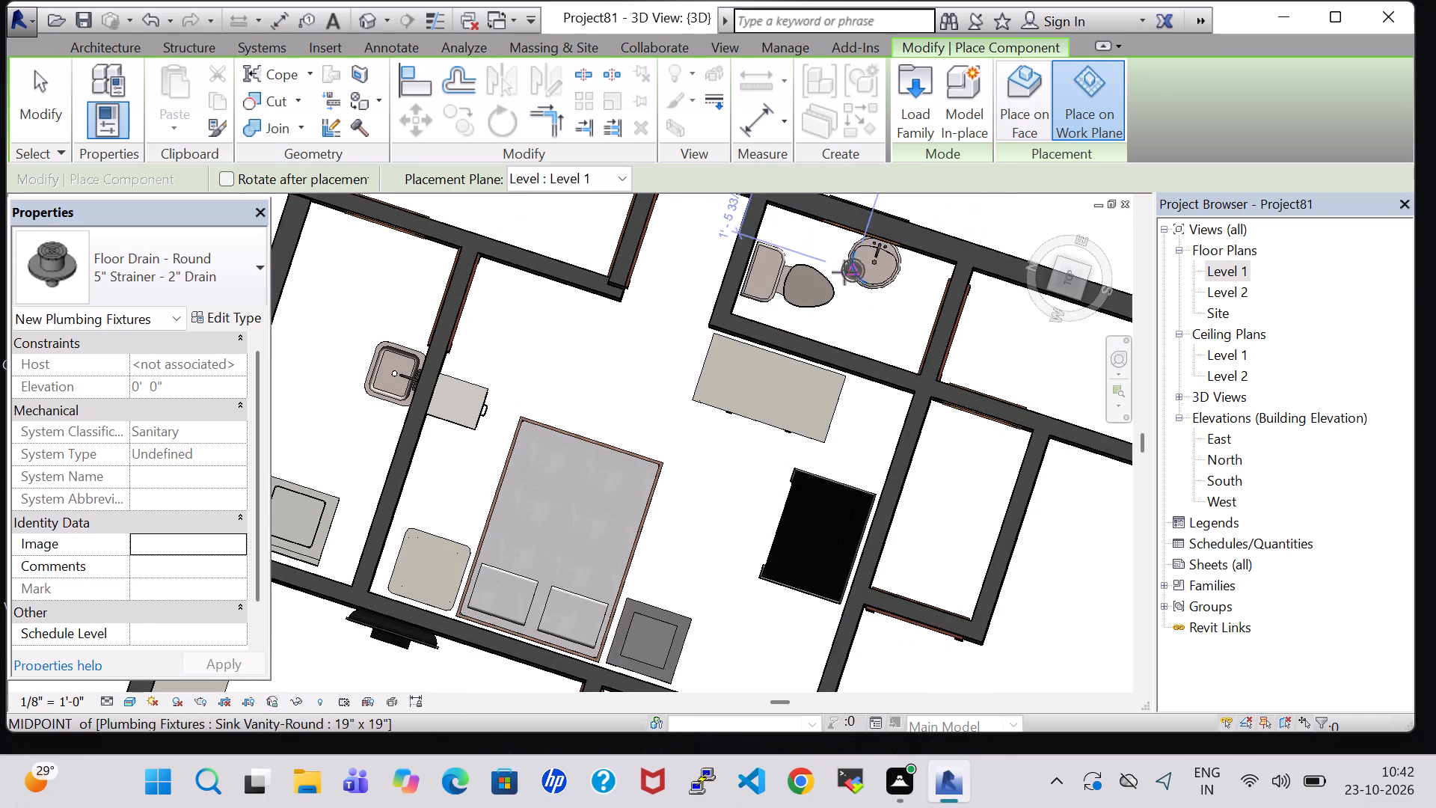
pyautogui.scroll(4, 814, 251)
pyautogui.click(820, 247)
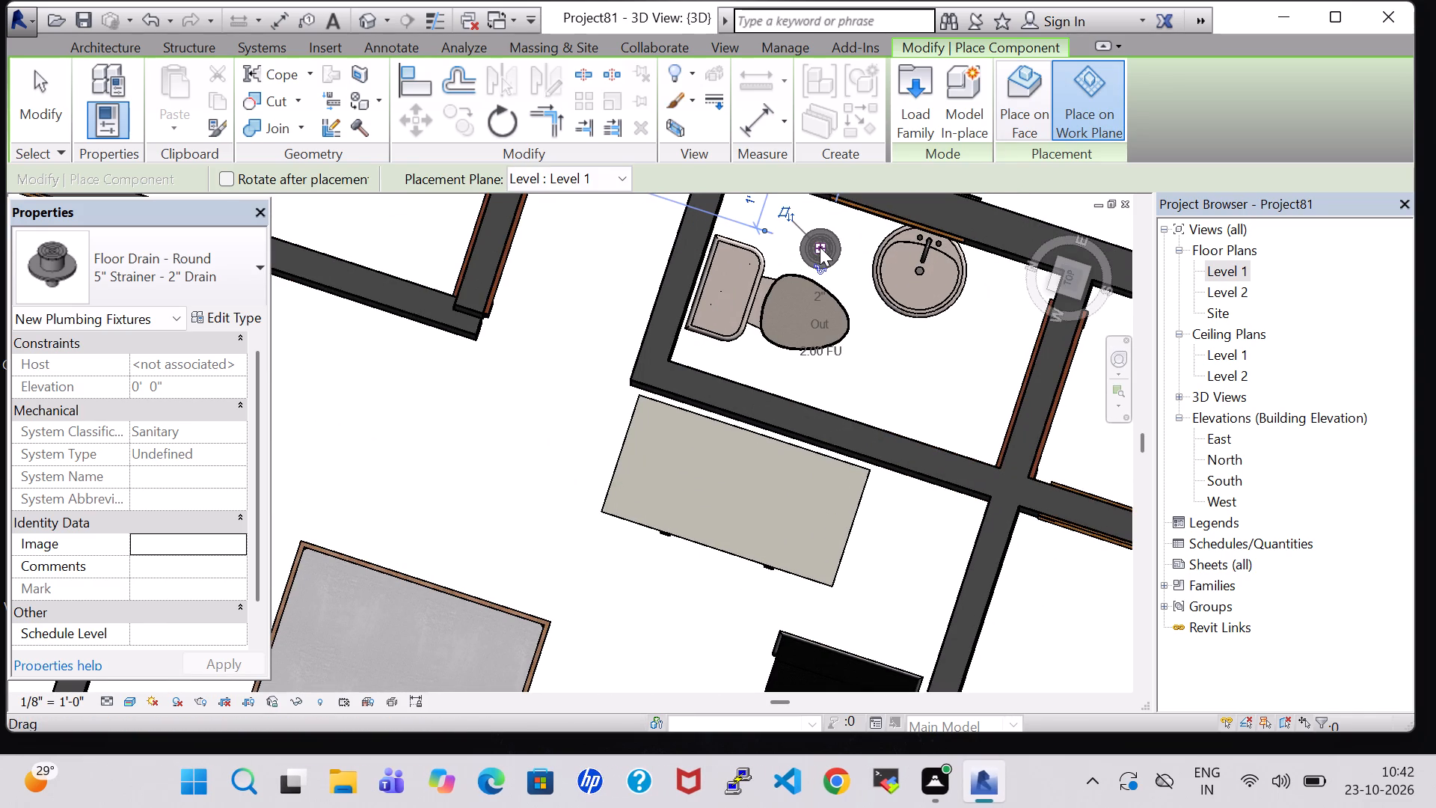
pyautogui.press('Escape')
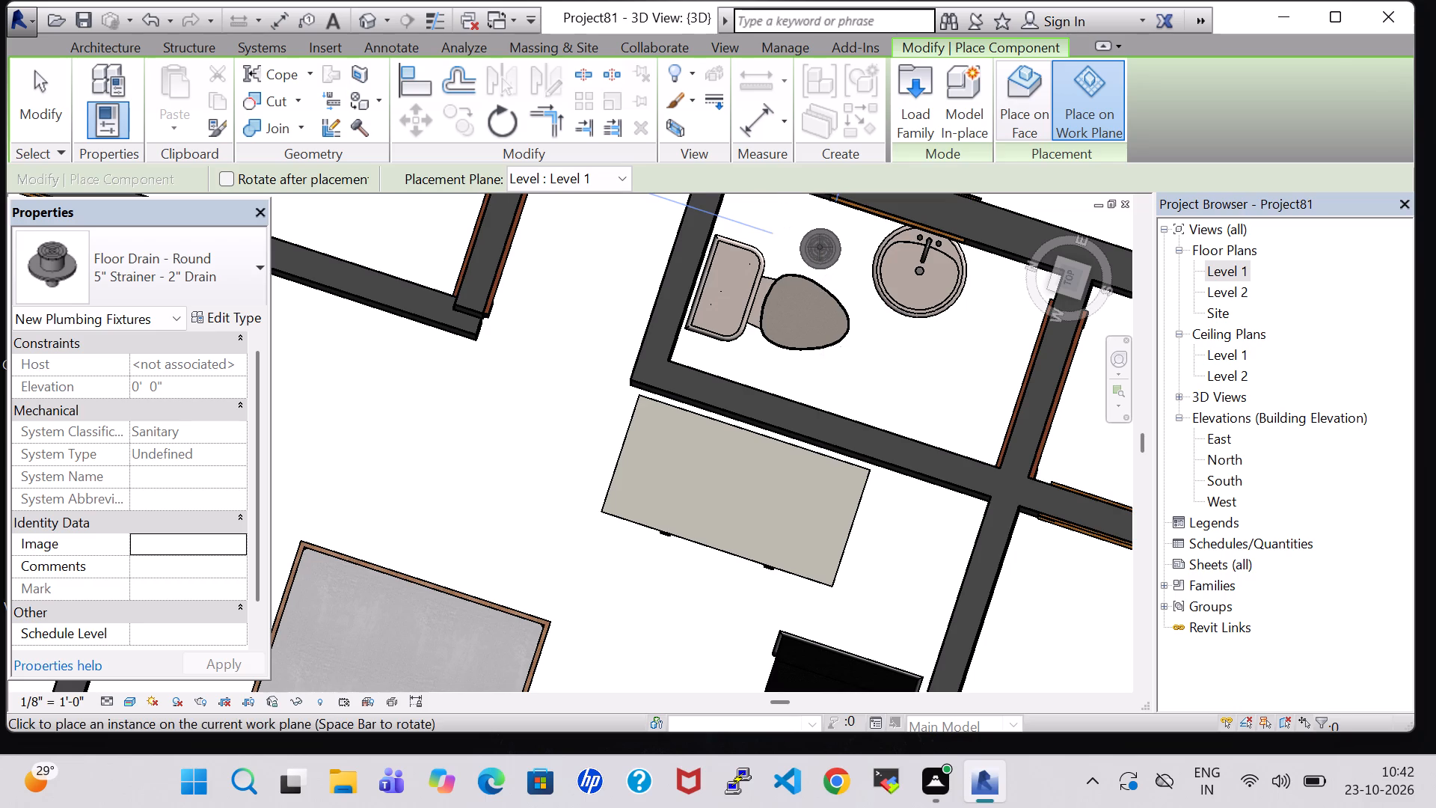
pyautogui.press('Escape')
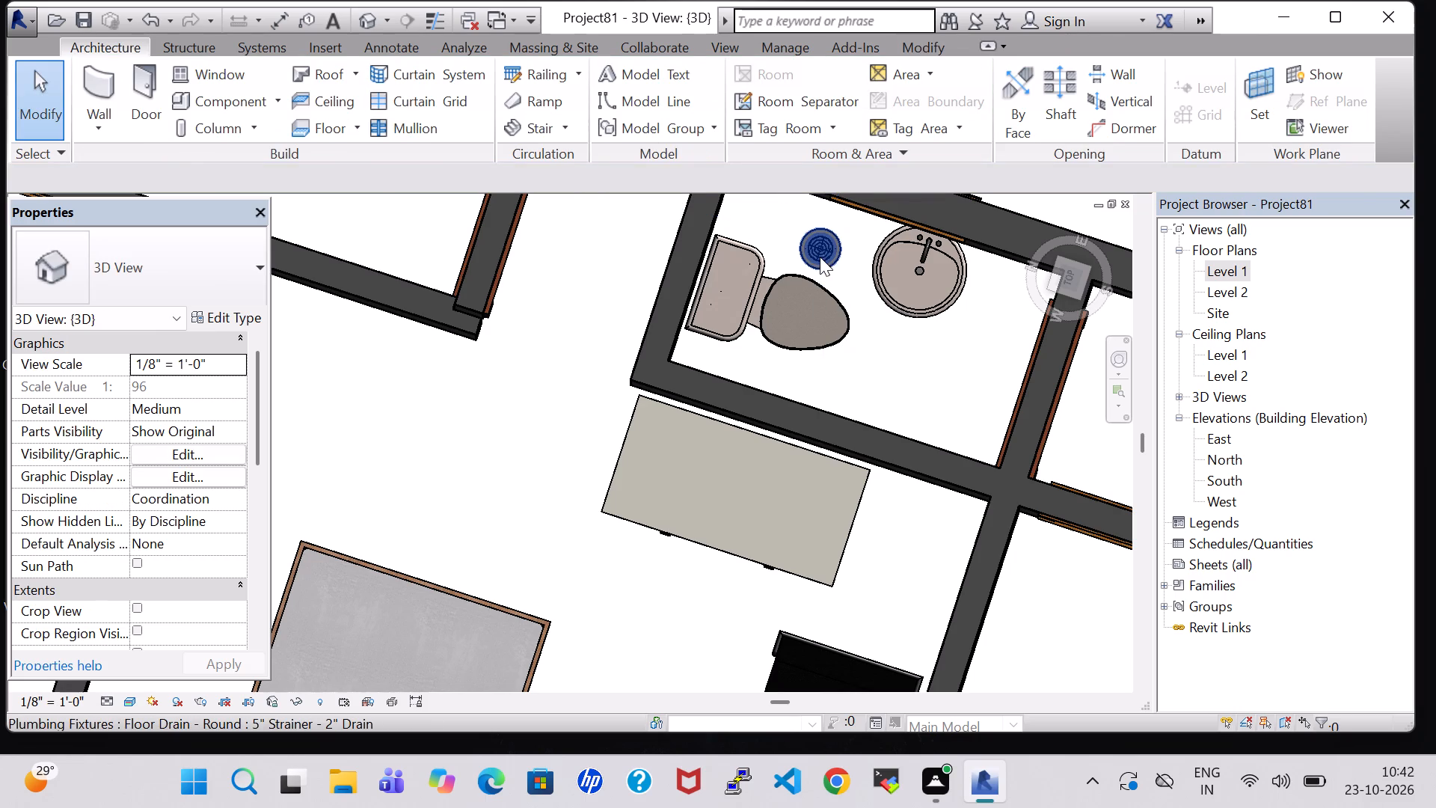
# Move the new floor drain to the other side of the toilet, beside the interior wall.
pyautogui.click(820, 257)
pyautogui.moveTo(820, 246); pyautogui.dragTo(849, 367)
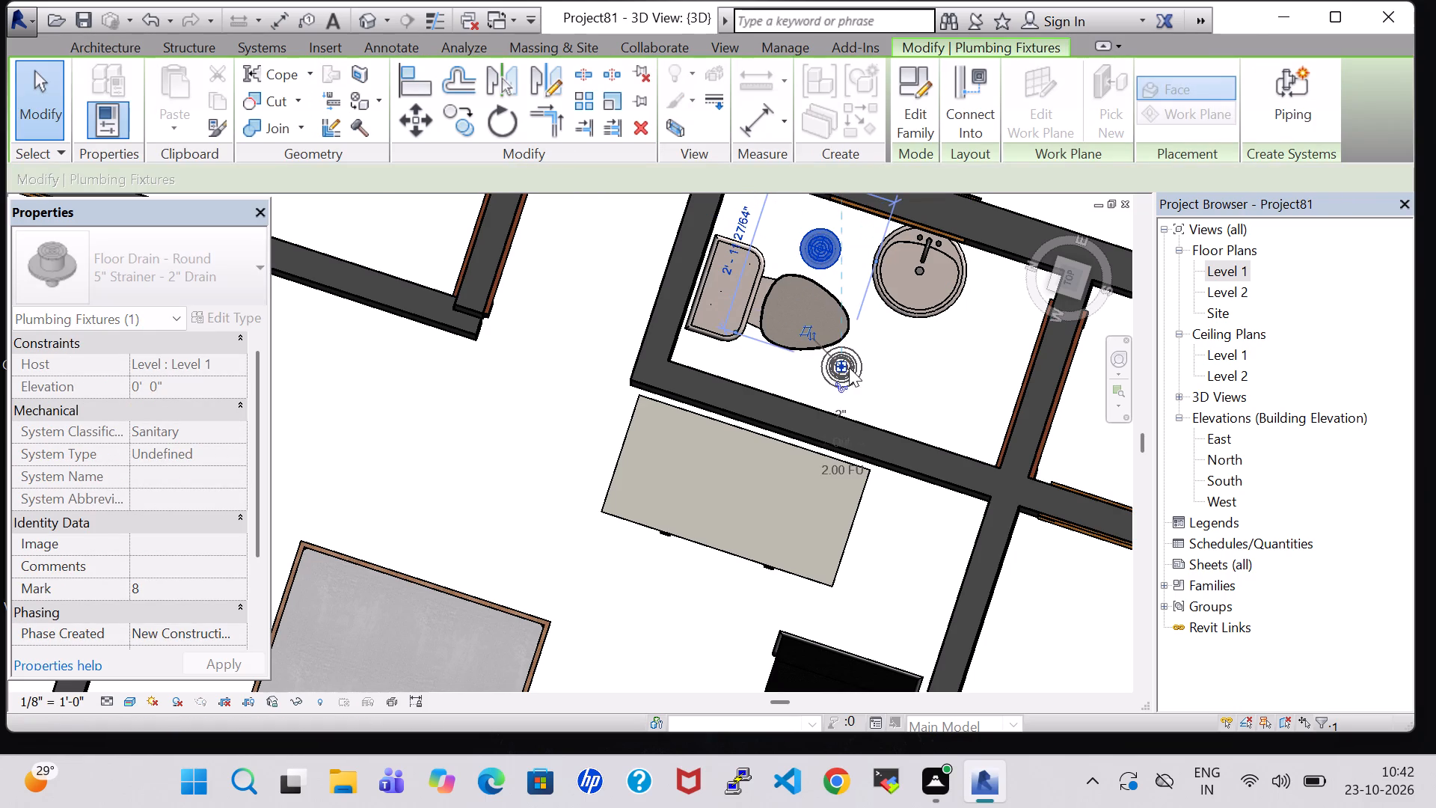
pyautogui.moveTo(849, 367); pyautogui.dragTo(820, 378)
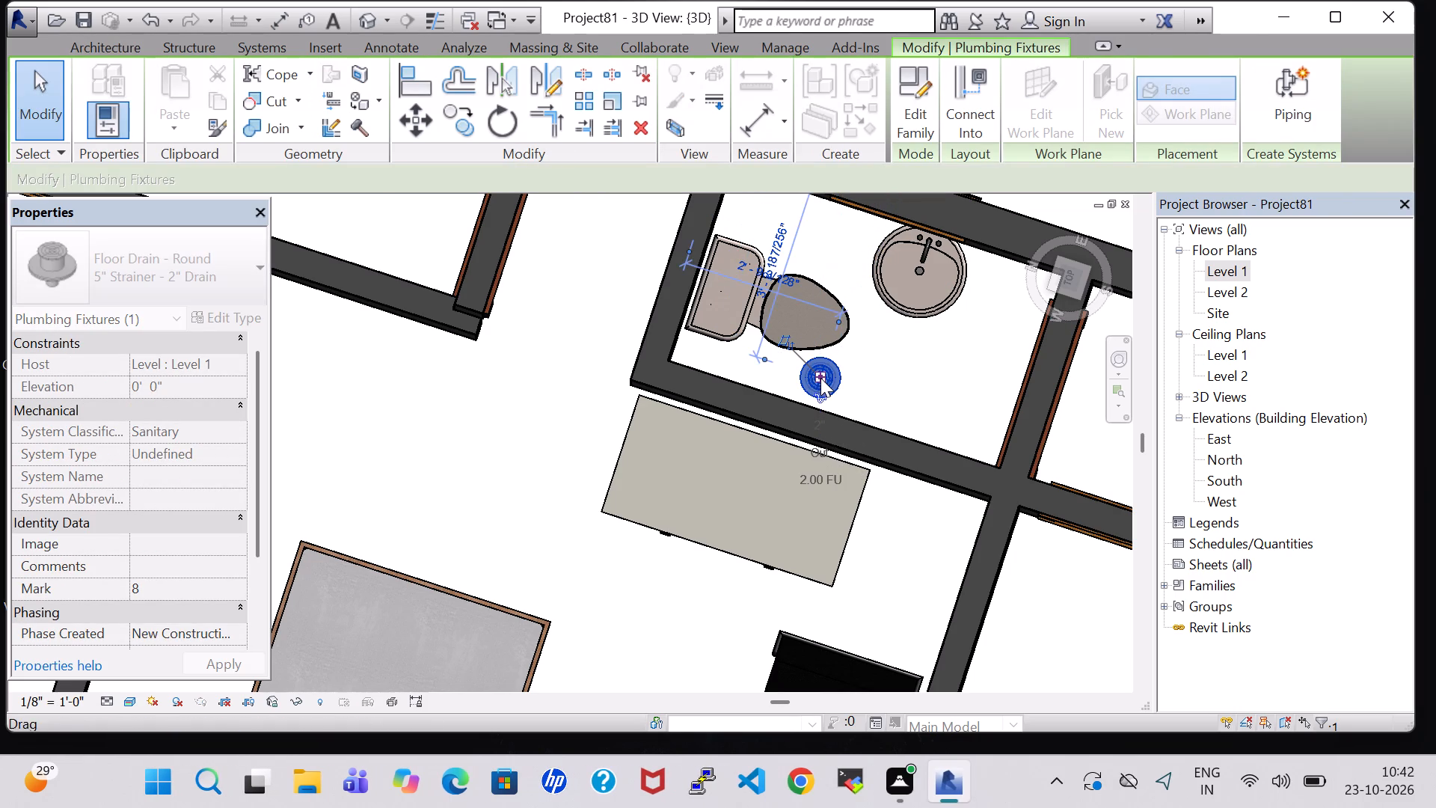
# Nudge the small room's toilet sideways toward the exterior wall, keeping its tank against the wall behind it.
pyautogui.click(724, 237)
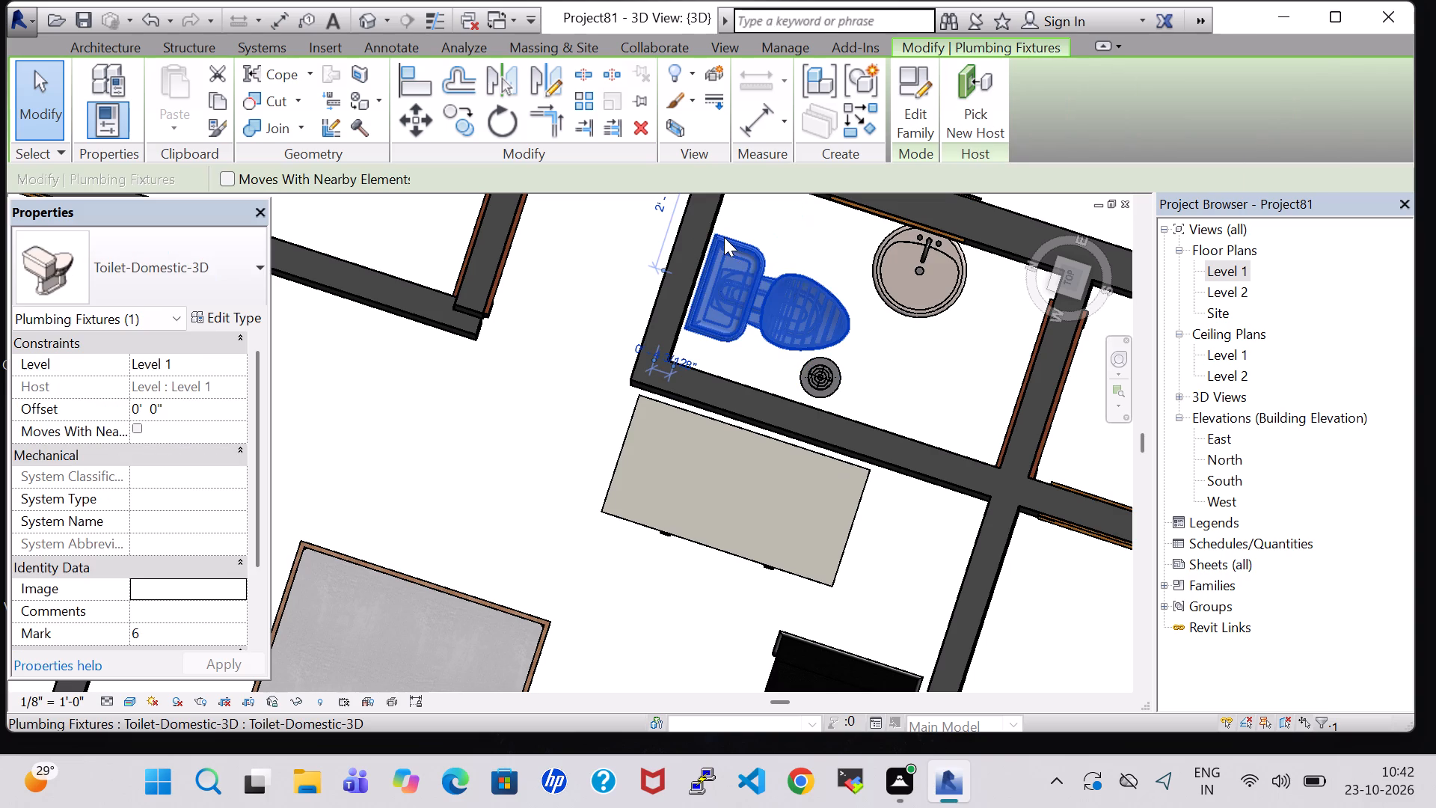
pyautogui.press('Left')
pyautogui.press('Up')
pyautogui.press('Up')
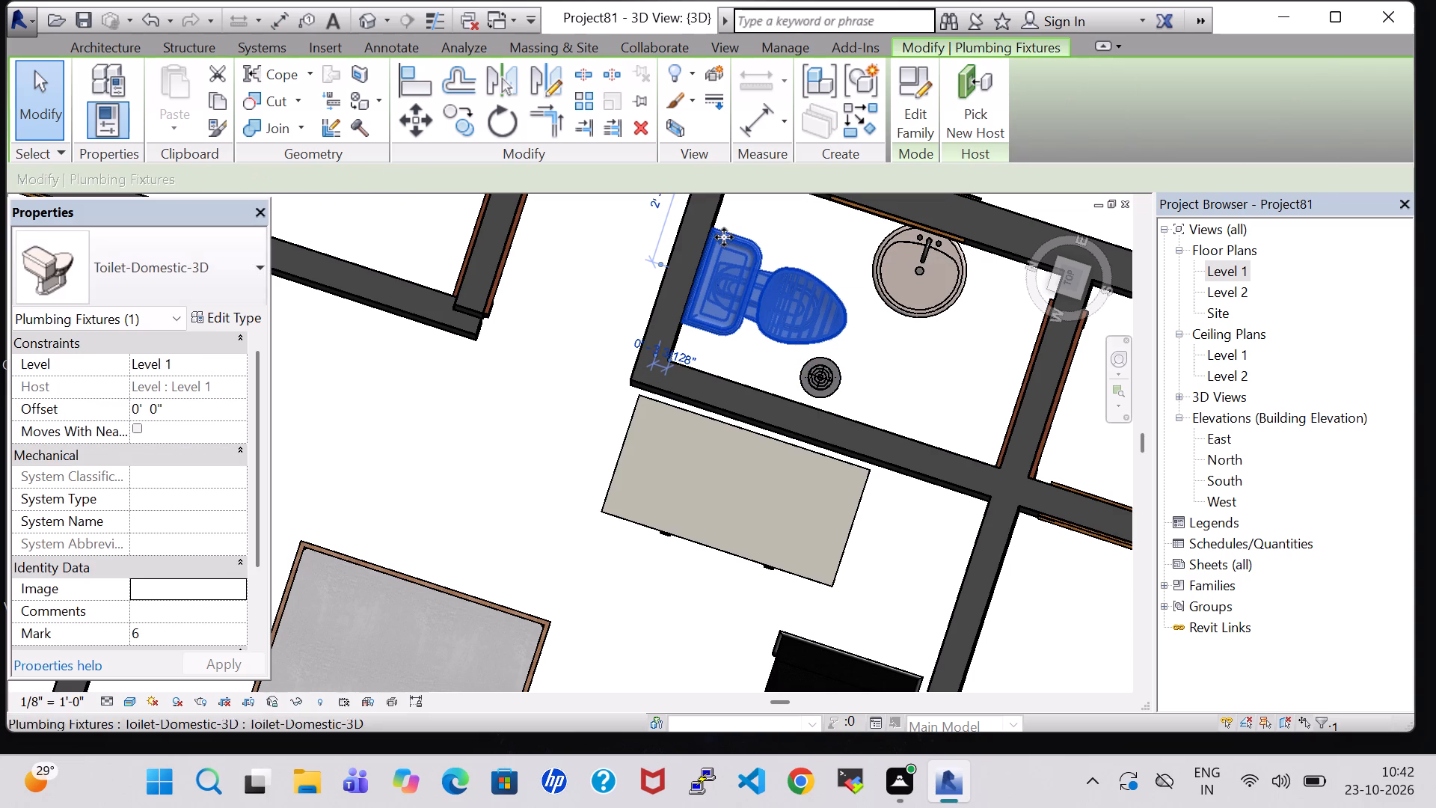
pyautogui.press('Up')
pyautogui.press('Up')
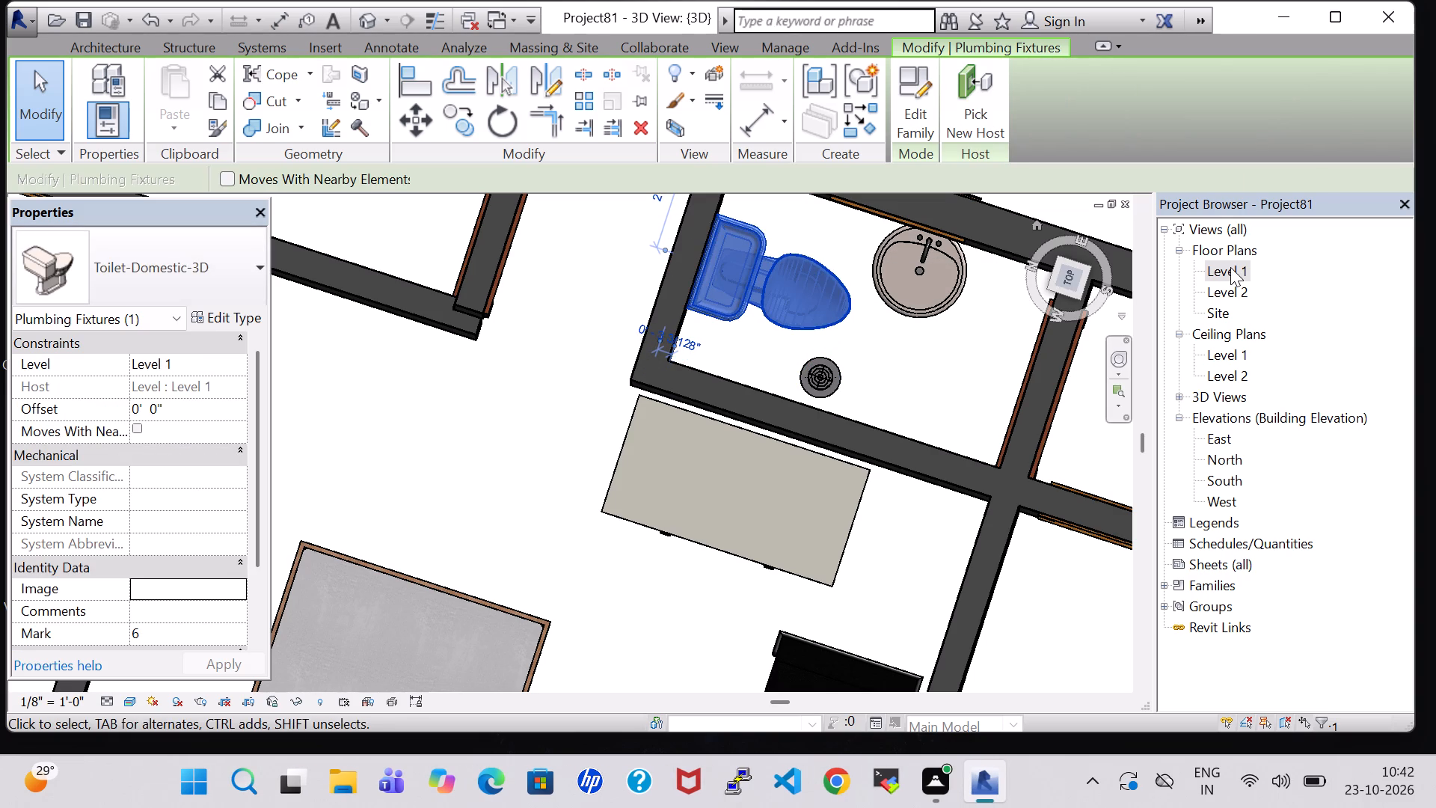
pyautogui.doubleClick(1230, 267)
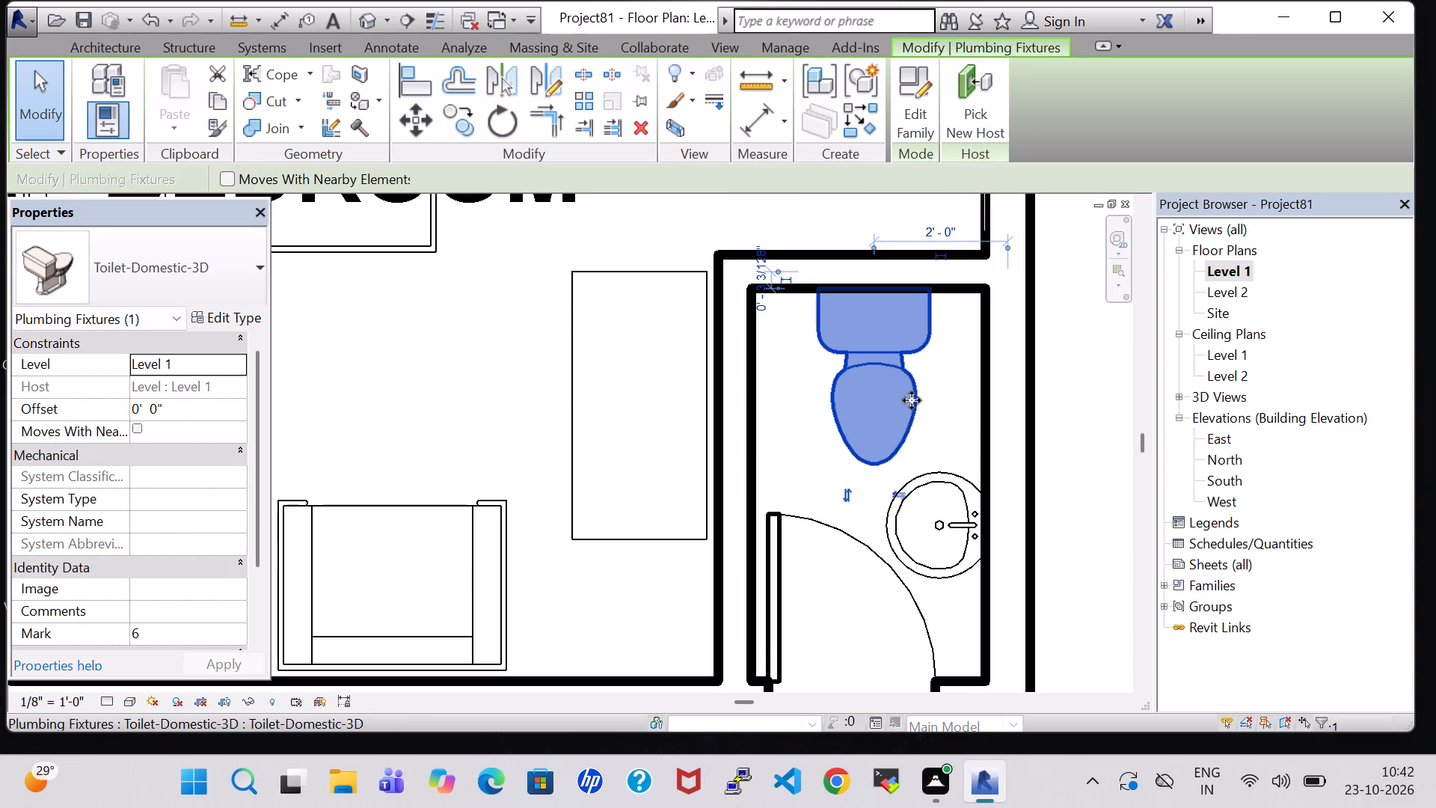
pyautogui.press('Right')
pyautogui.press('Right')
pyautogui.press('Right')
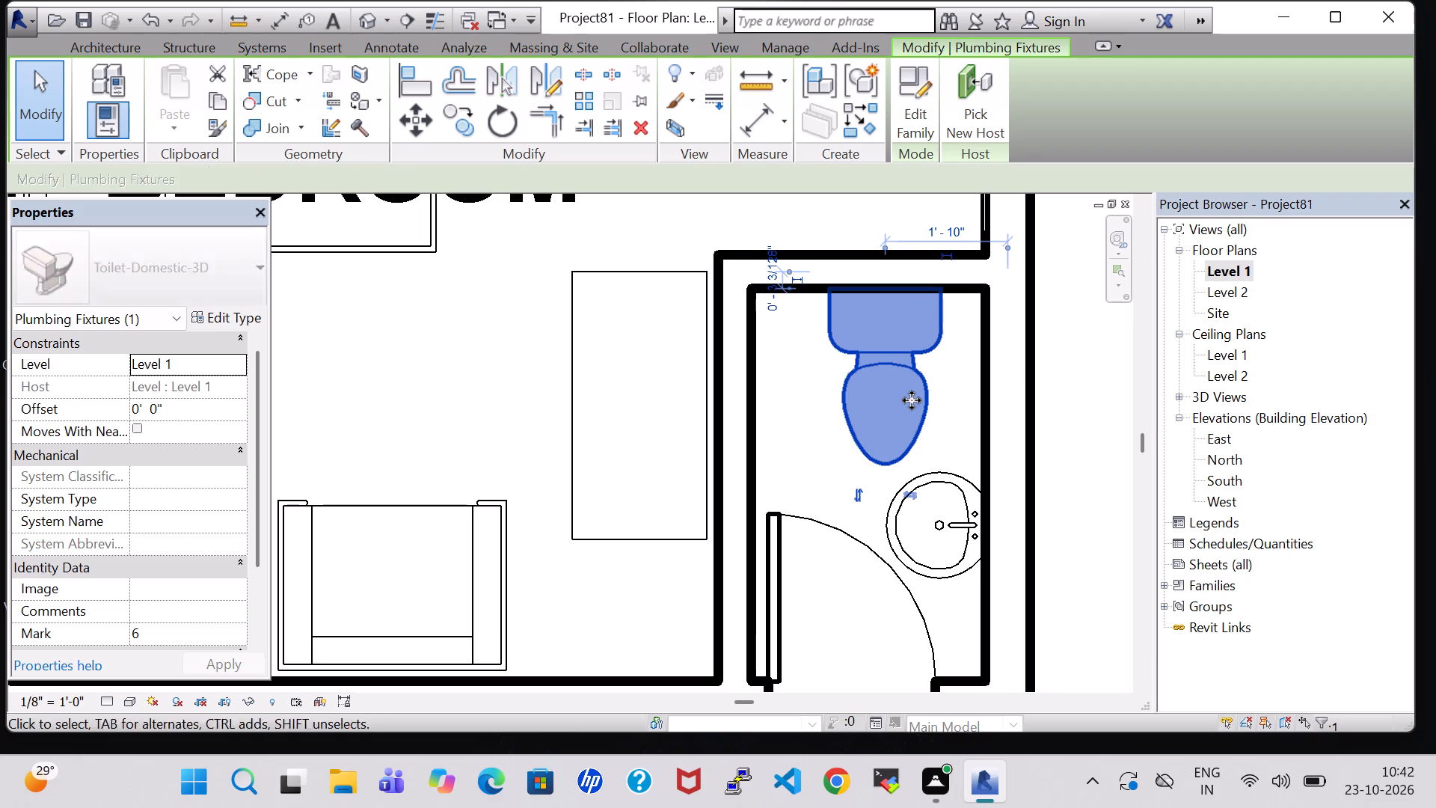
pyautogui.press('Right')
pyautogui.click(1091, 379)
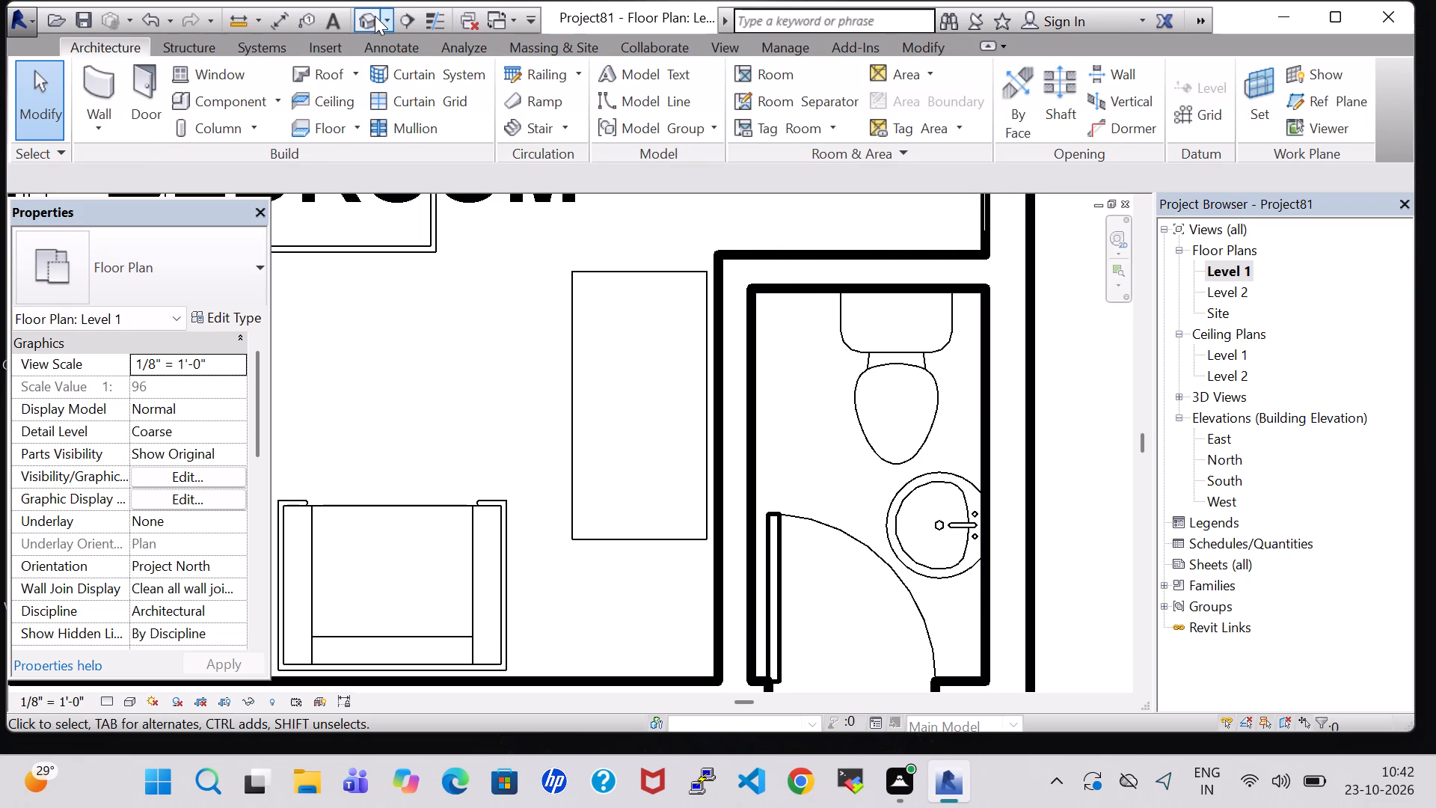
# In the 3D view, nudge the floor drain toward the corner beside the toilet, about 1'-9" from the wall behind the tank.
pyautogui.click(375, 16)
pyautogui.click(838, 373)
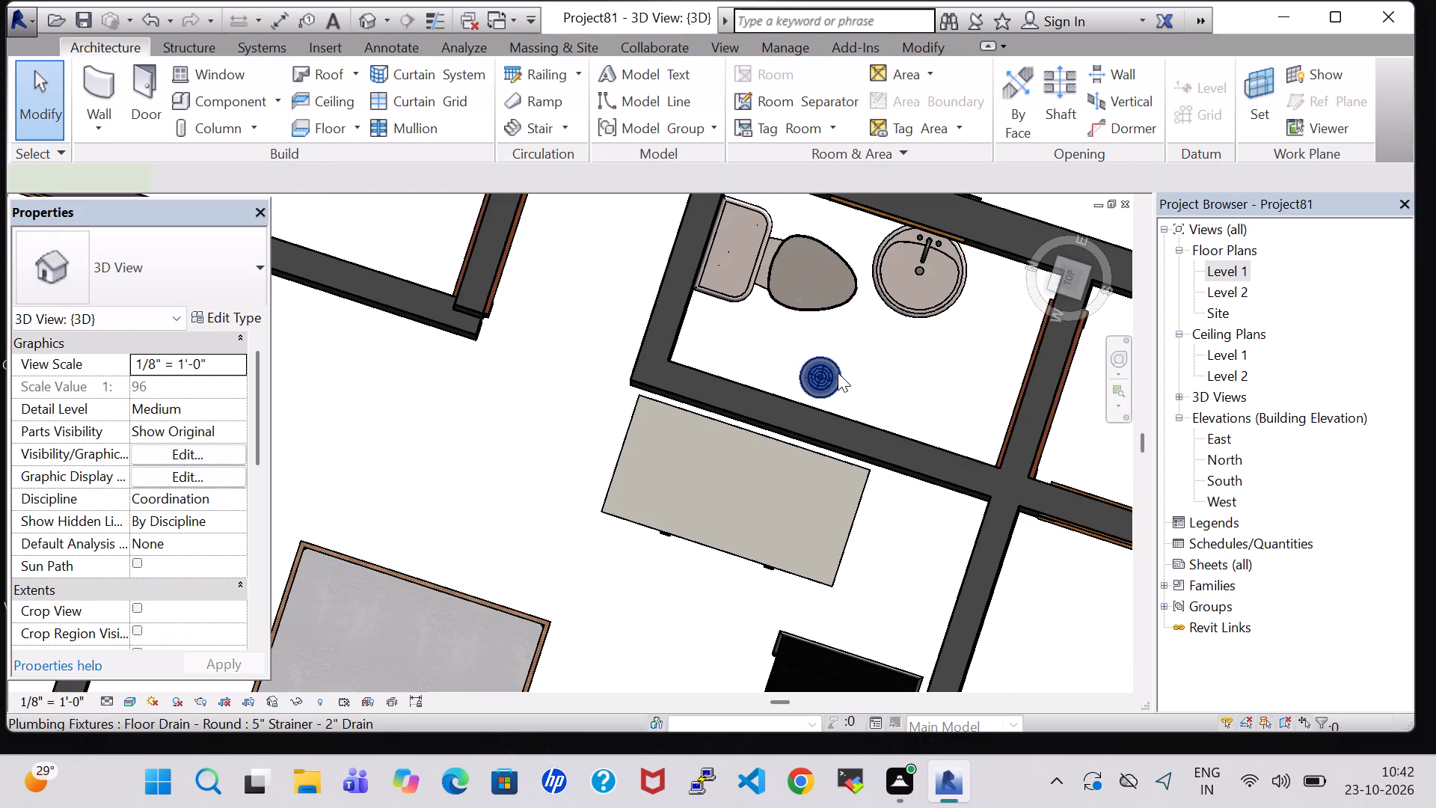
pyautogui.press('Left')
pyautogui.press('Left')
pyautogui.press('Left')
pyautogui.press('Left')
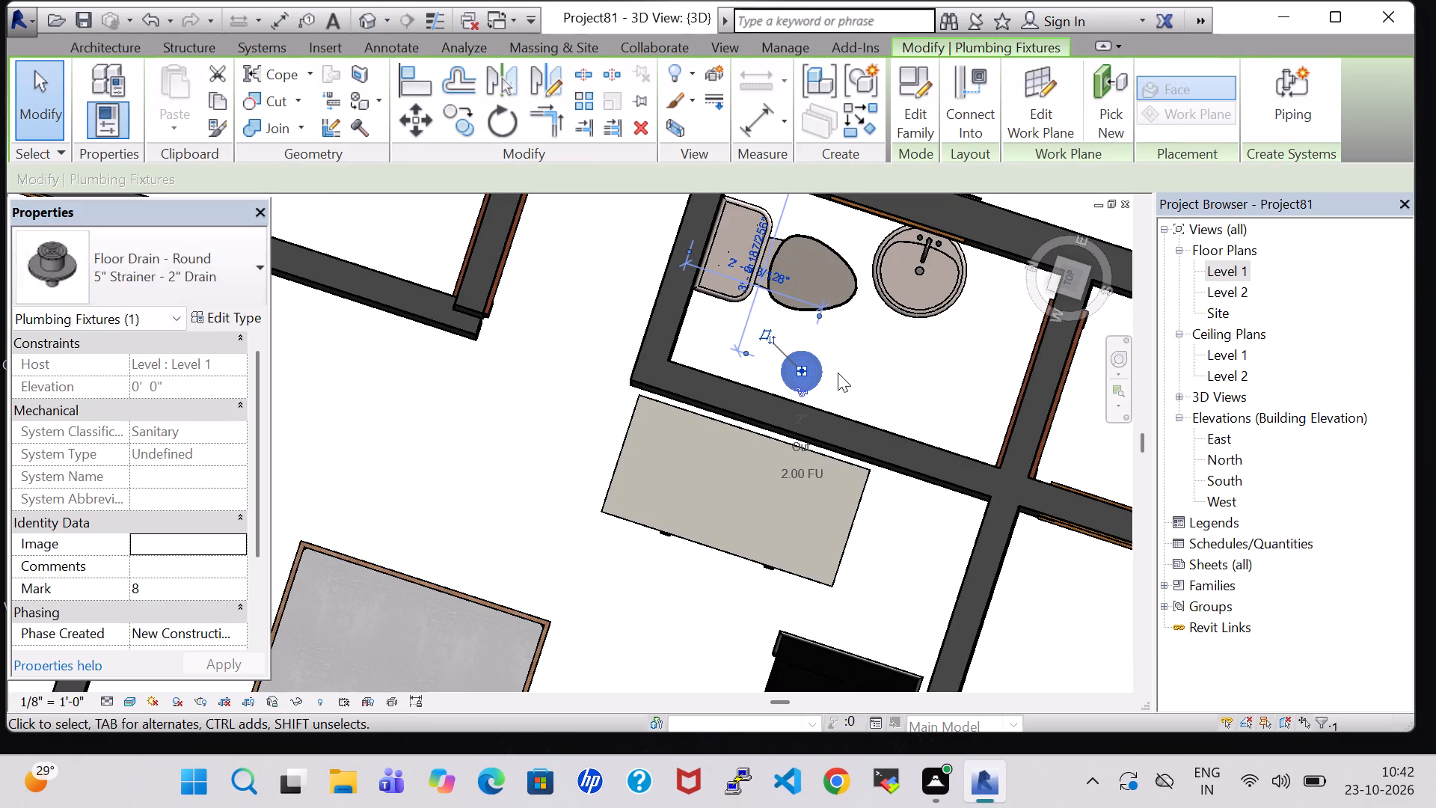
pyautogui.press('Left')
pyautogui.press('Left')
pyautogui.press('Left')
pyautogui.press('Left')
pyautogui.press('Left')
pyautogui.press('Left')
pyautogui.press('Left')
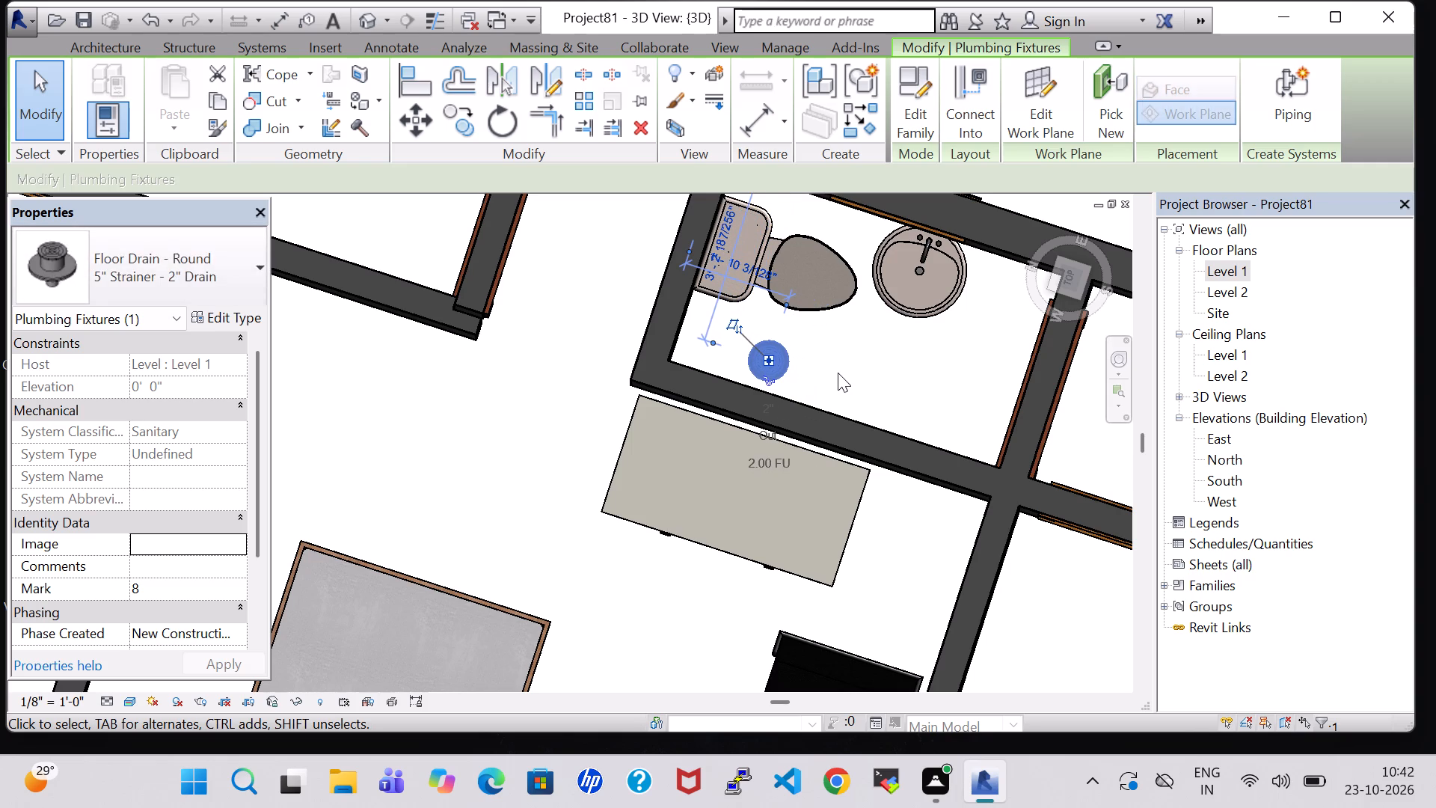
pyautogui.press('Down')
pyautogui.press('Left')
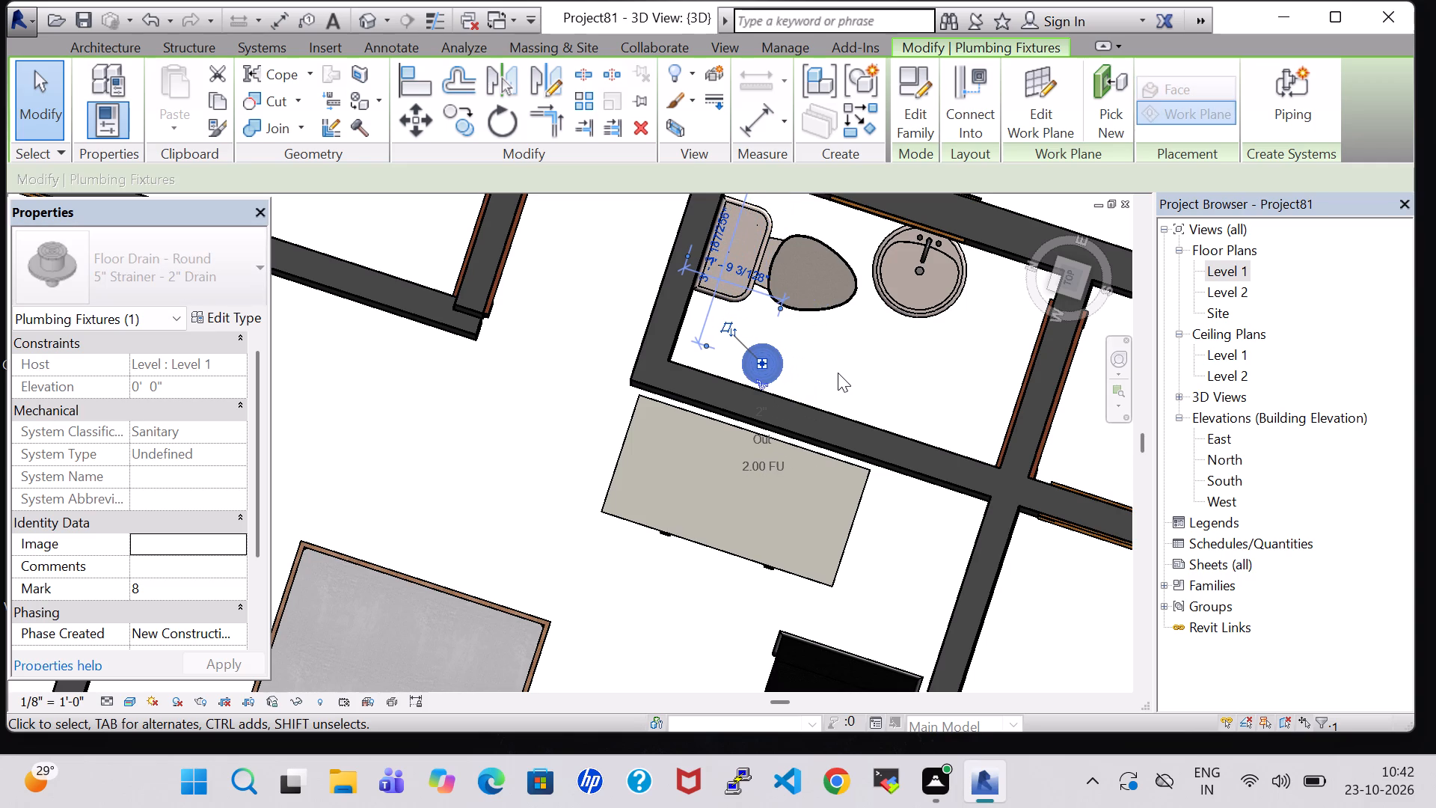
# On the Level 1 plan, place a tagged room in the small room with the new toilet and round sink.
pyautogui.doubleClick(1214, 266)
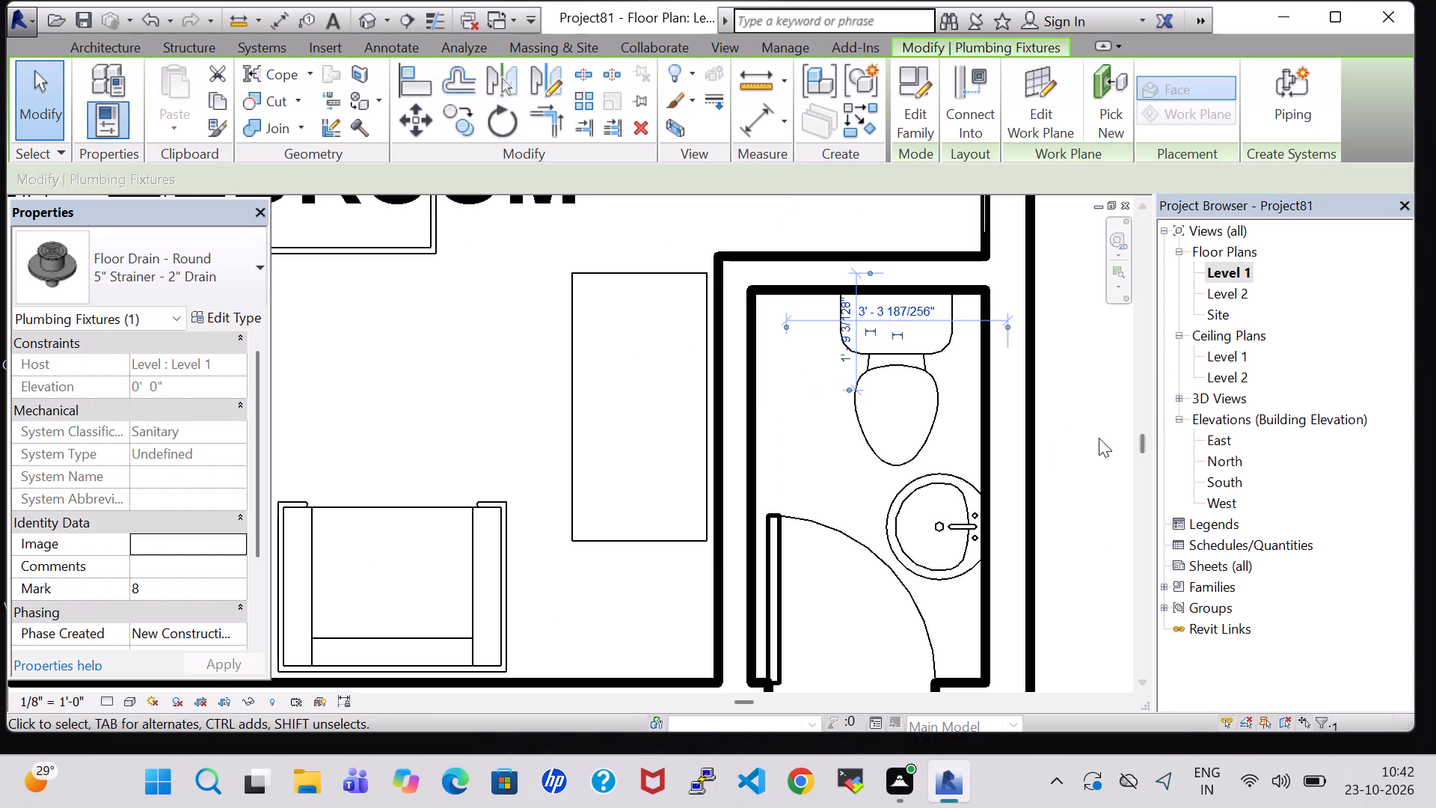
pyautogui.click(1078, 432)
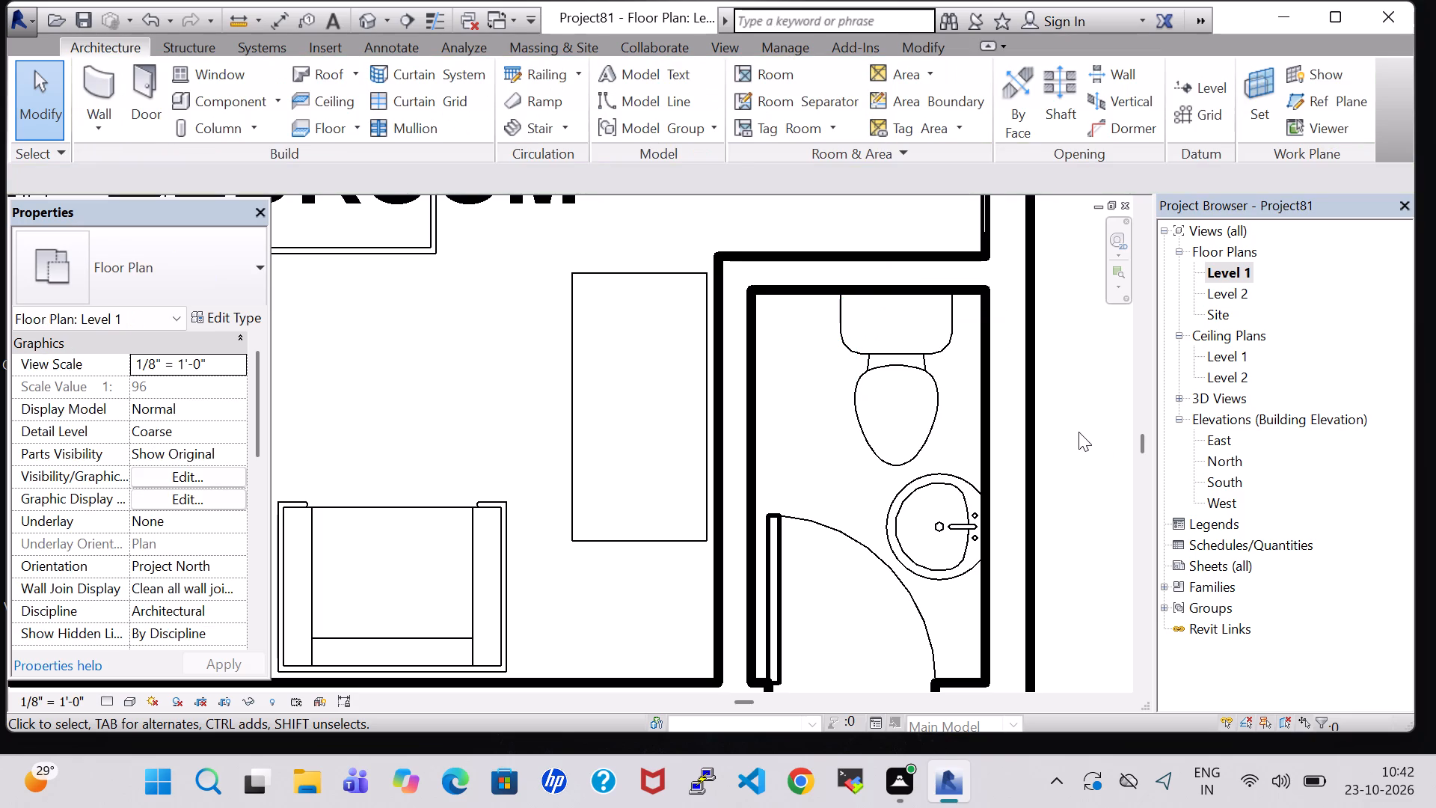
pyautogui.scroll(-3, 1057, 408)
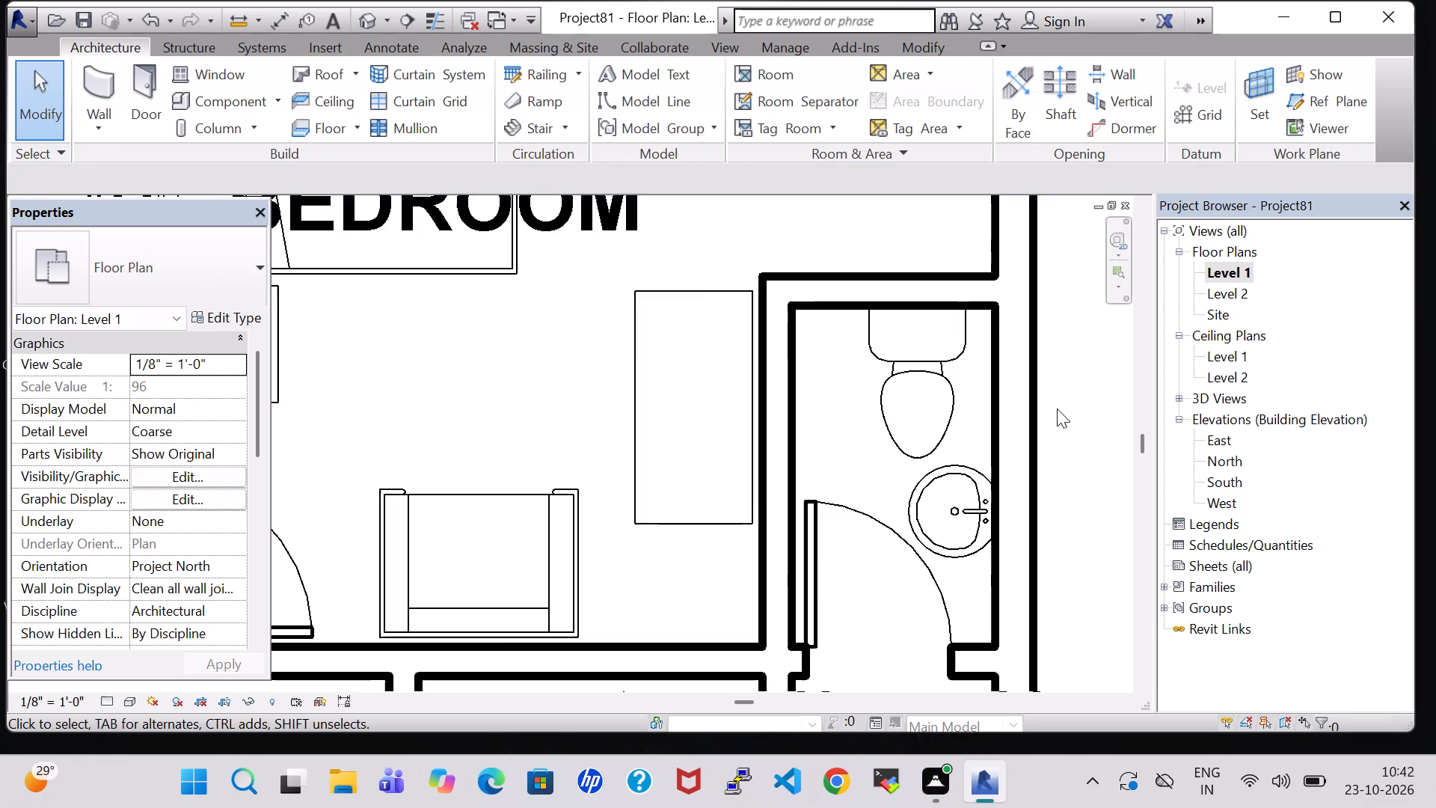
pyautogui.scroll(-7, 1057, 408)
pyautogui.moveTo(1057, 408); pyautogui.dragTo(1025, 439, button='middle')
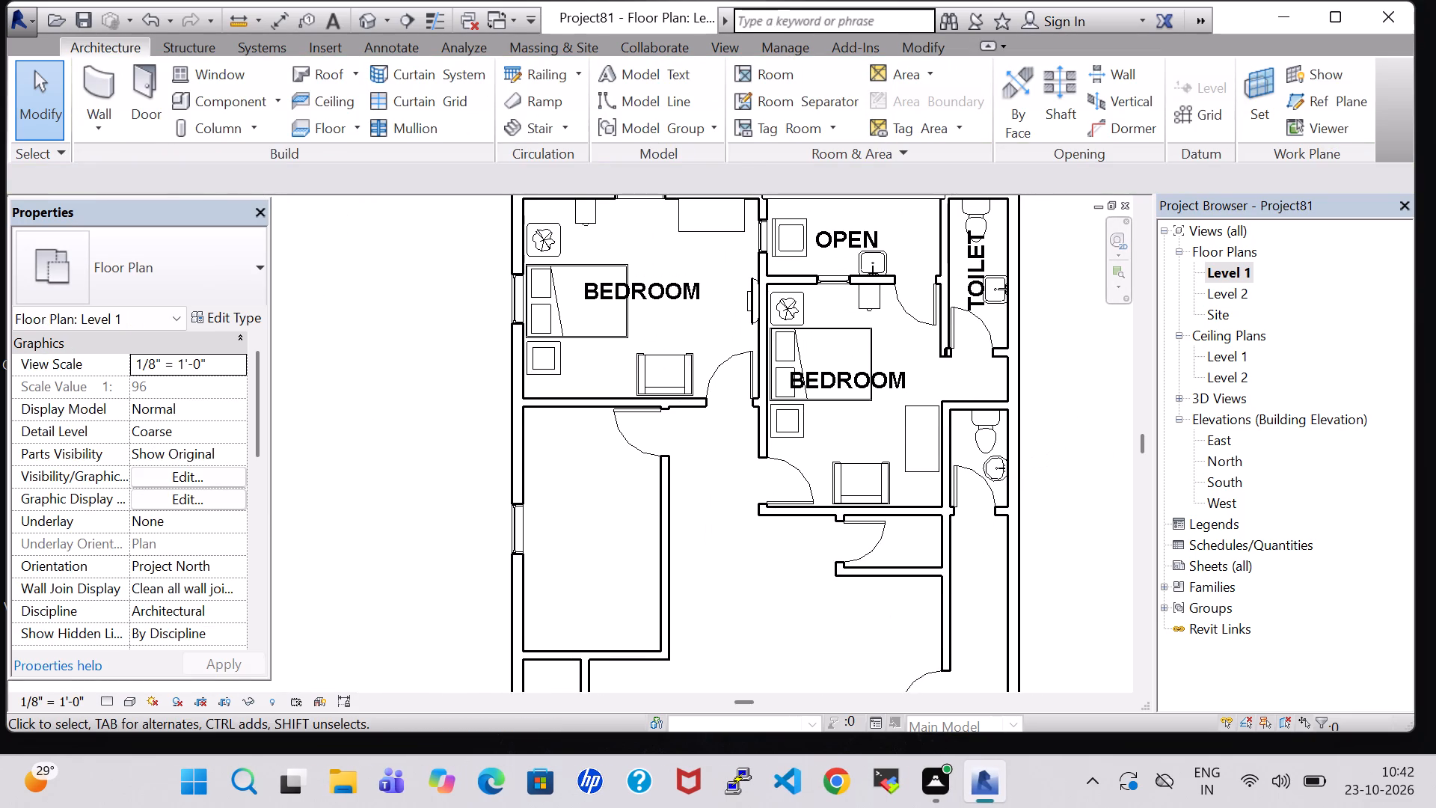
pyautogui.click(767, 72)
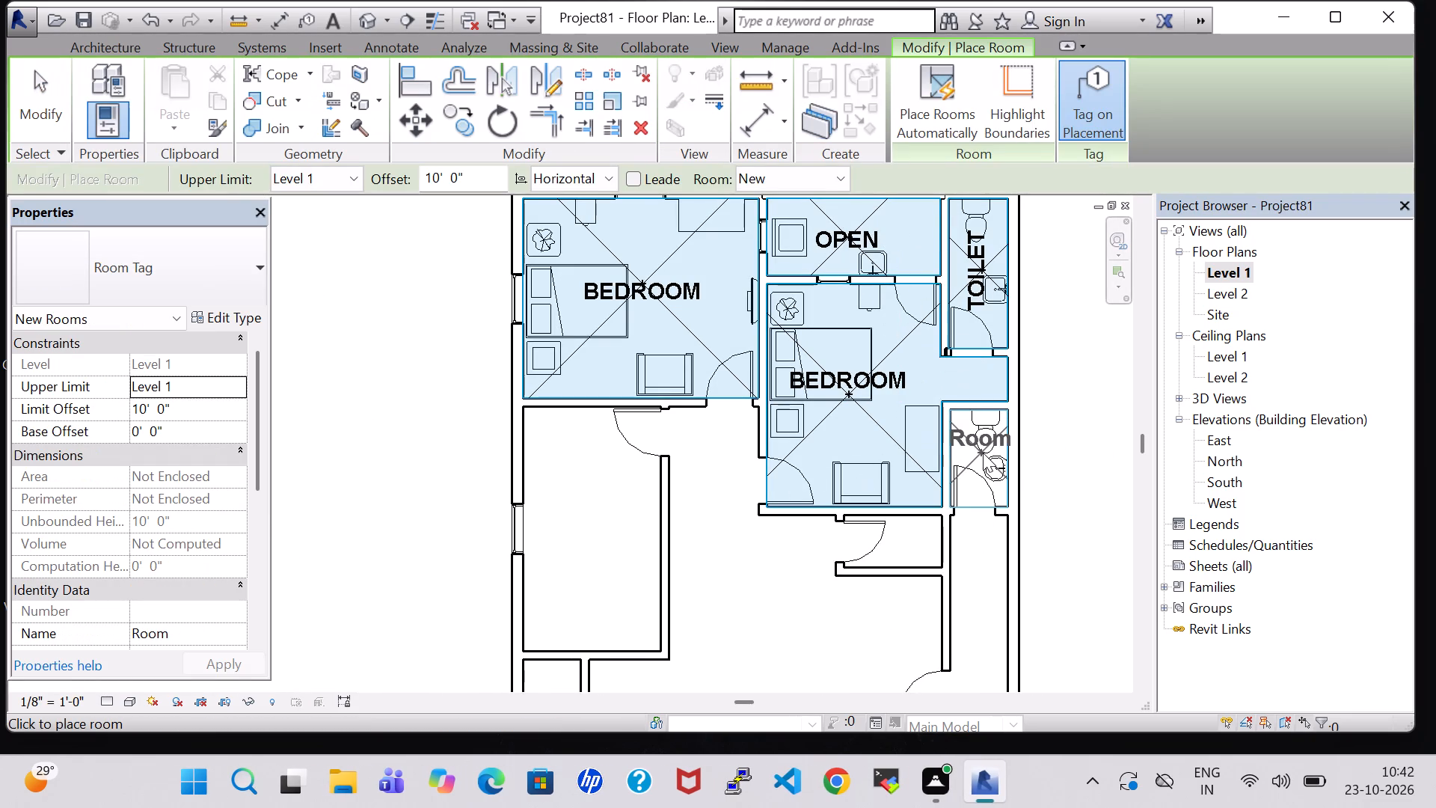
pyautogui.click(983, 453)
pyautogui.press('Escape')
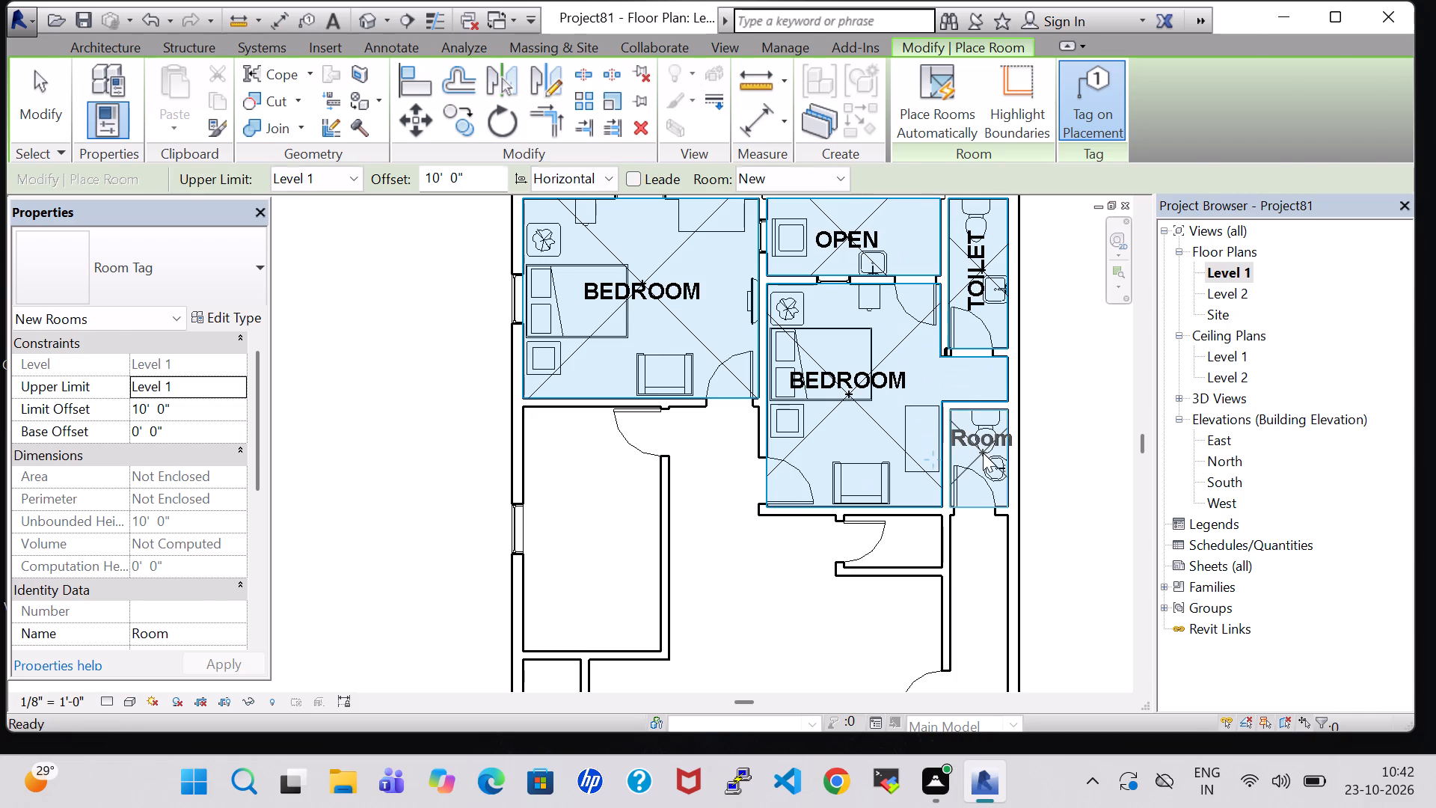
pyautogui.press('Escape')
# Turn the small room's new tag to vertical orientation and name the room TOILET.
pyautogui.click(983, 445)
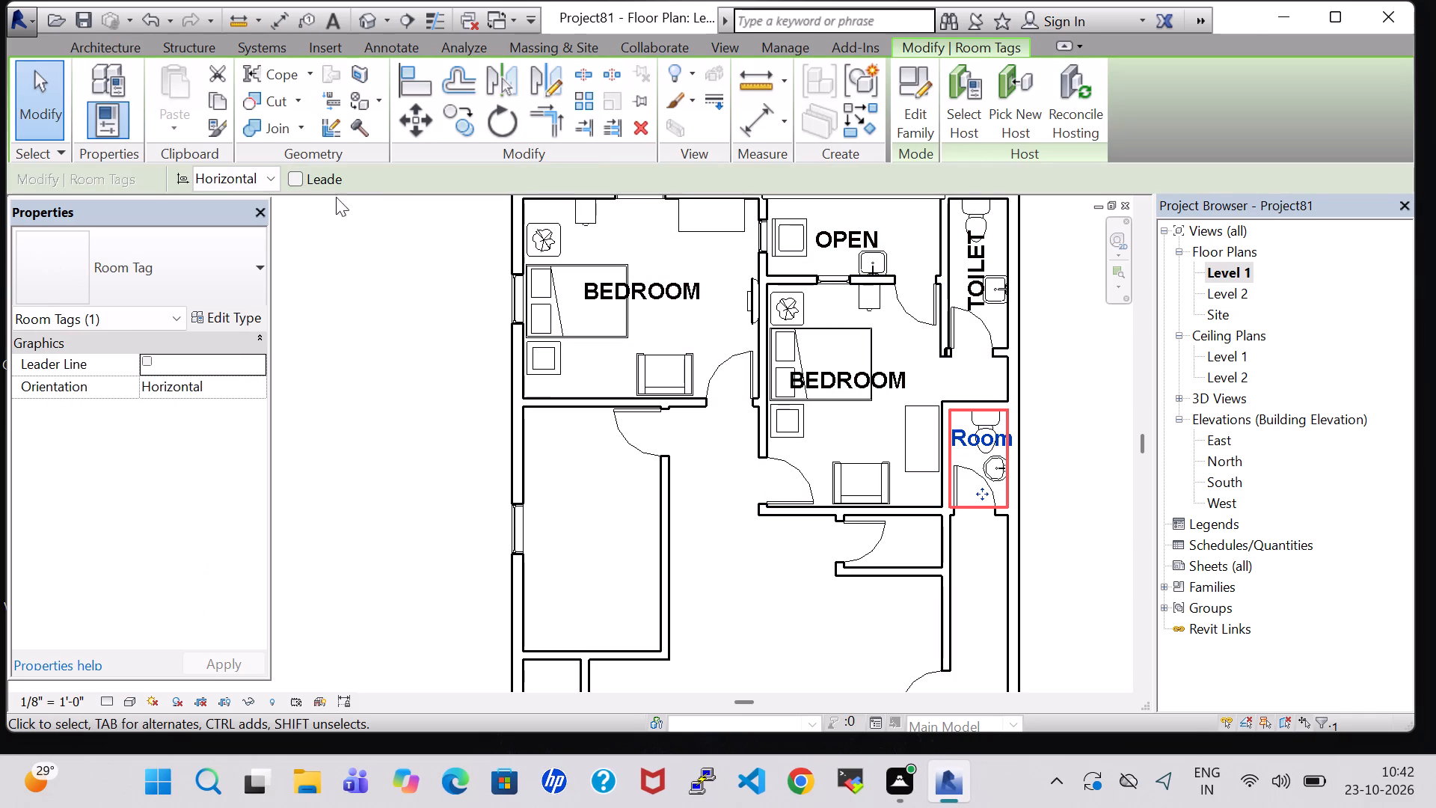
pyautogui.click(227, 179)
pyautogui.click(226, 216)
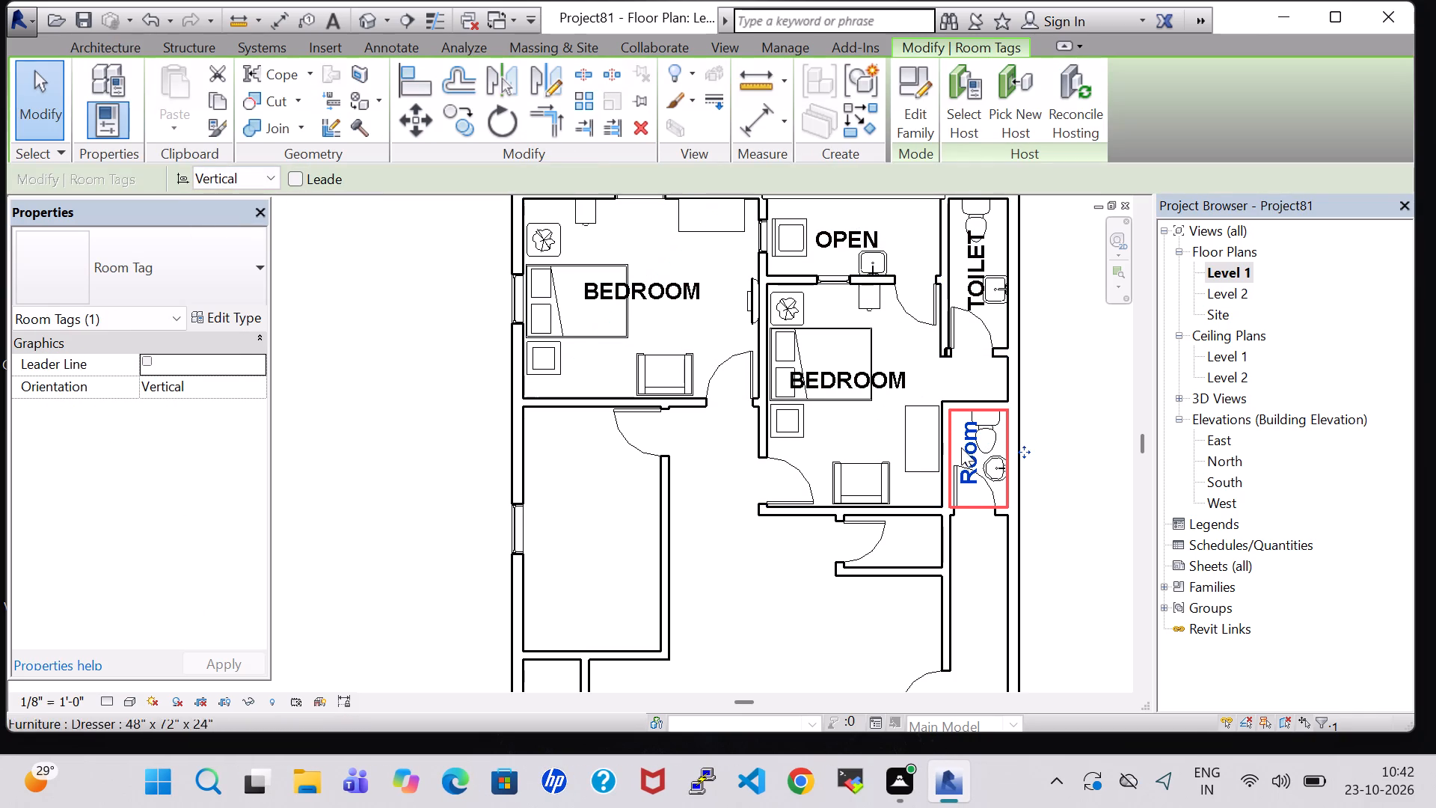
pyautogui.doubleClick(977, 455)
pyautogui.click(973, 455)
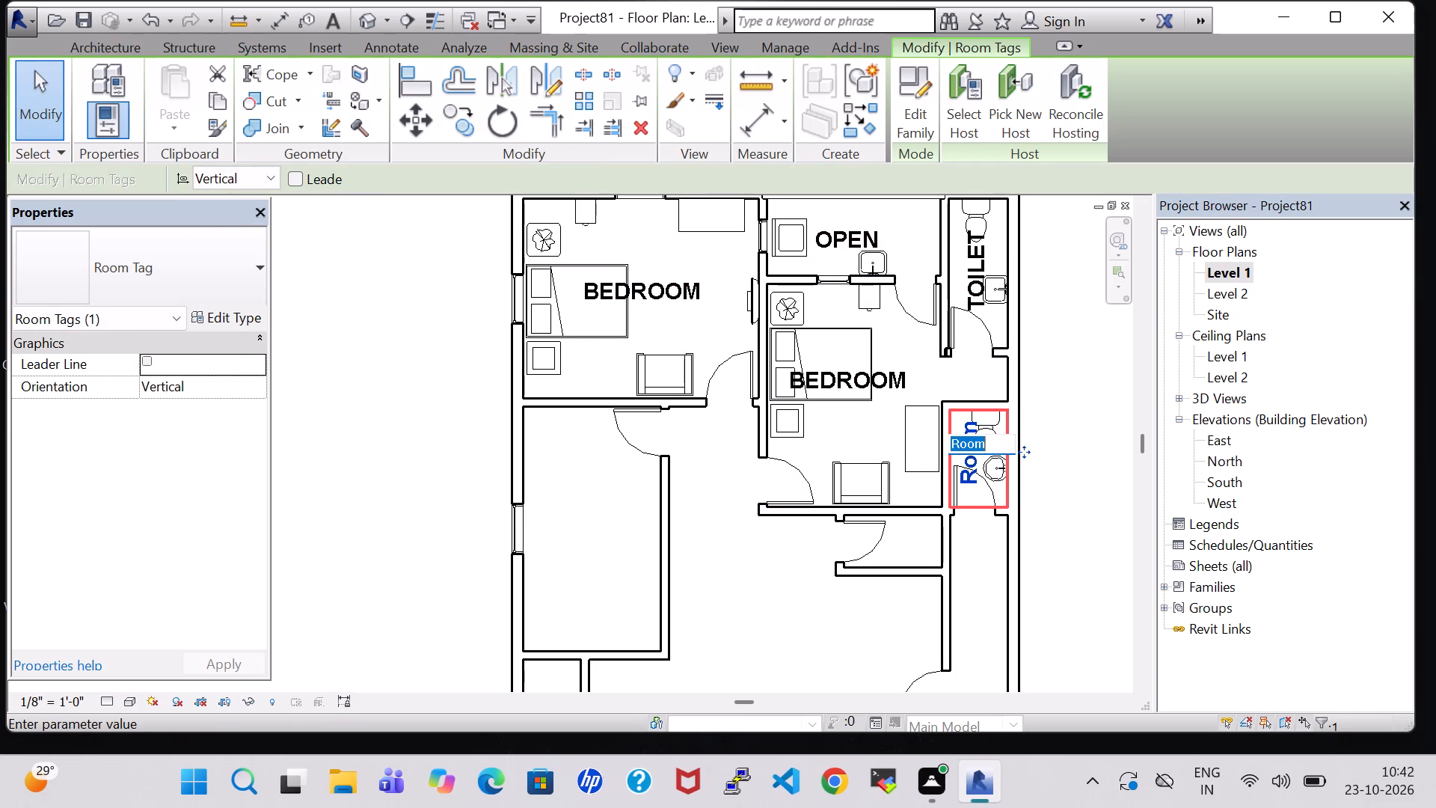
pyautogui.press('BackSpace')
pyautogui.write('TOILET')
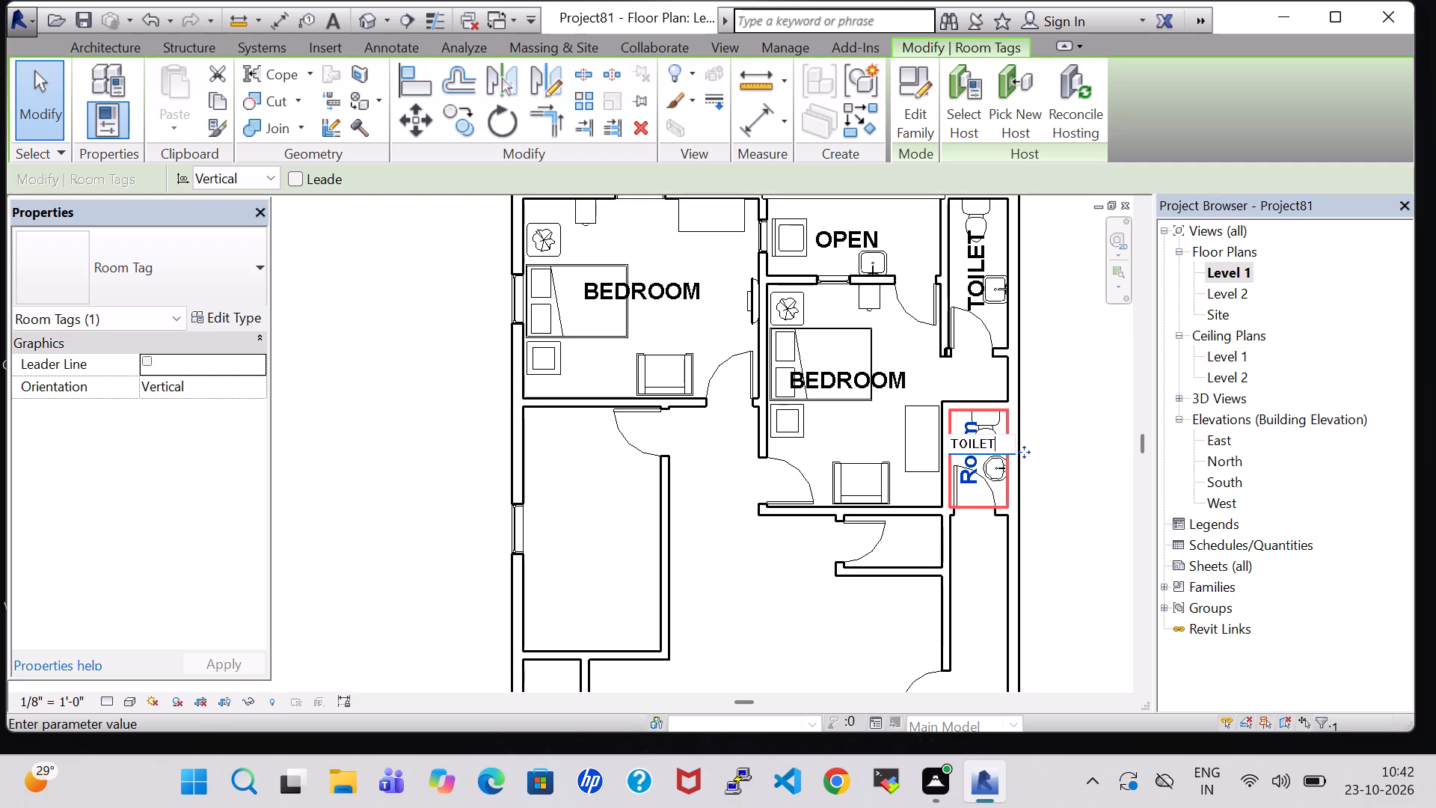
pyautogui.press('Return')
# Nudge the new TOILET tag slightly toward the exterior wall to centre it across the small room.
pyautogui.press('Down')
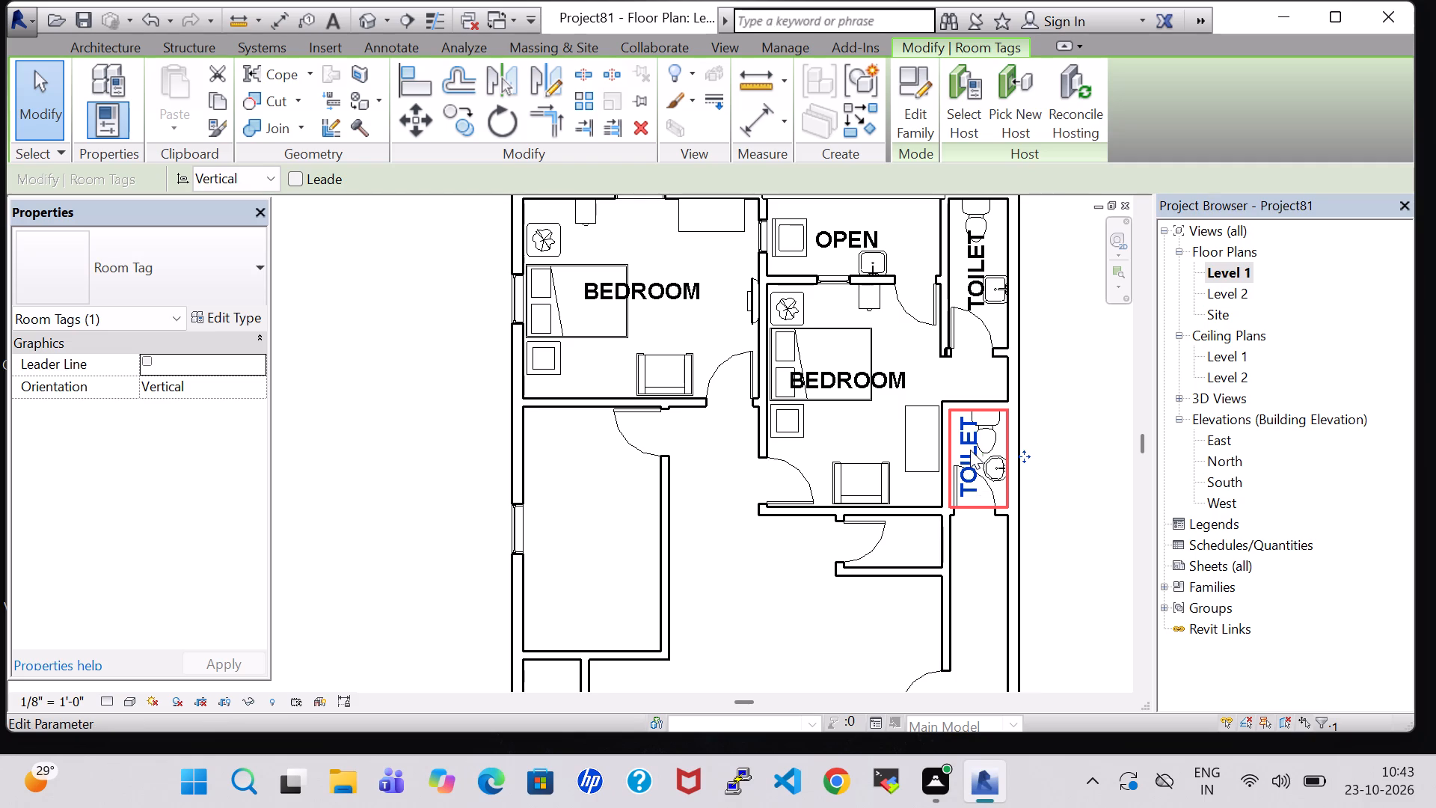
pyautogui.press('Right')
pyautogui.press('Right')
pyautogui.press('Right')
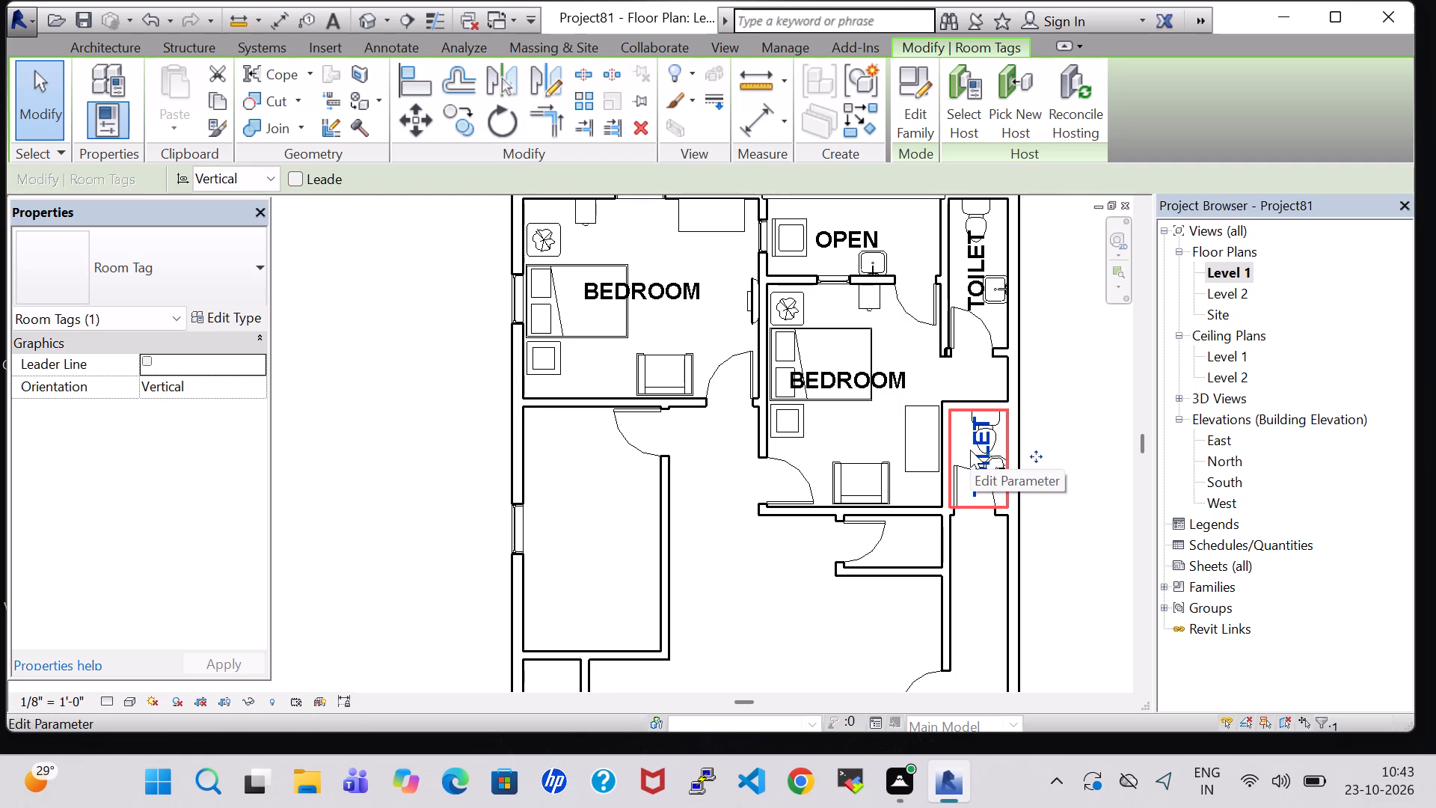
pyautogui.click(1095, 398)
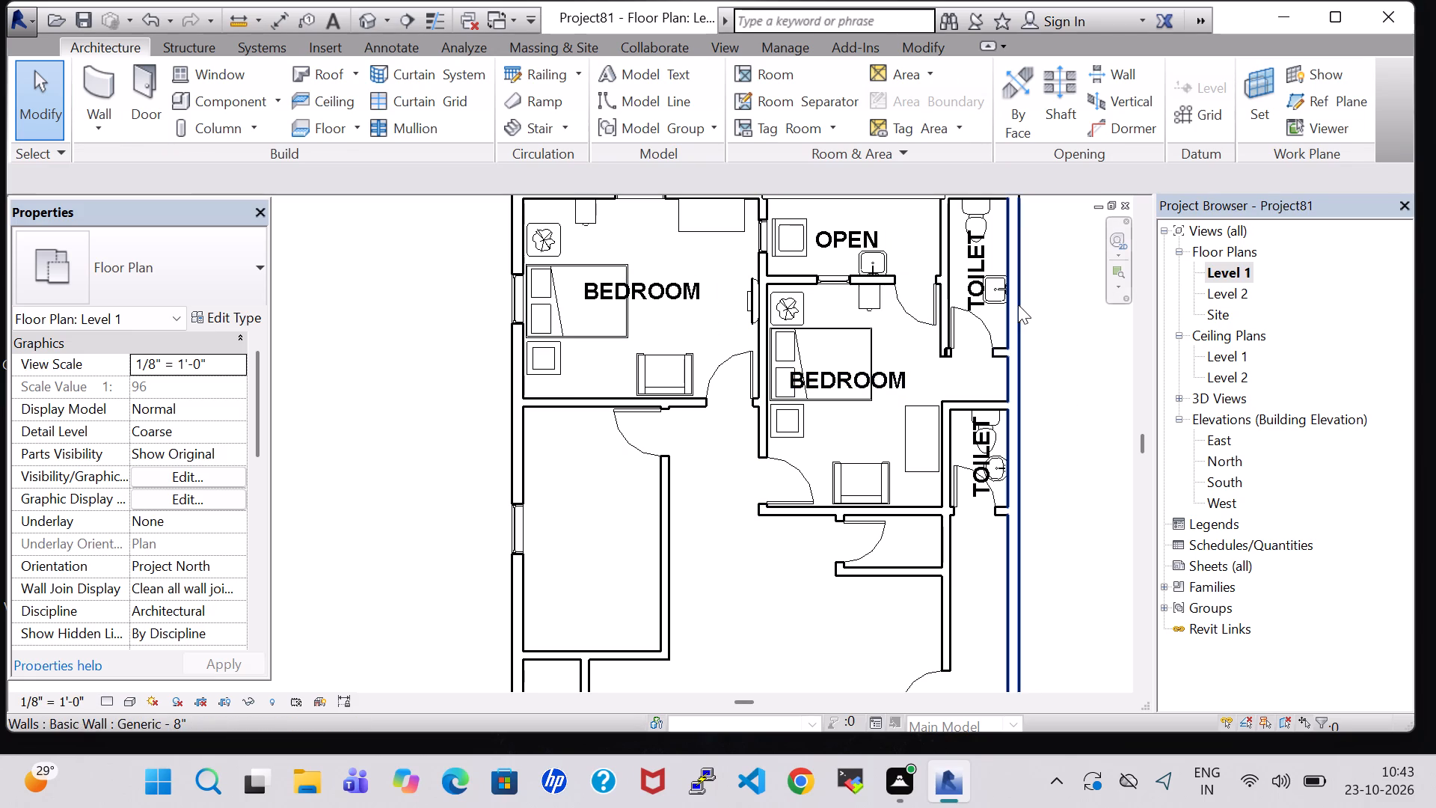
# Place a tagged room in the long narrow space beside the exterior wall, adjoining the new toilet, and name it UTILITY.
pyautogui.moveTo(1021, 306); pyautogui.dragTo(1019, 343, button='middle')
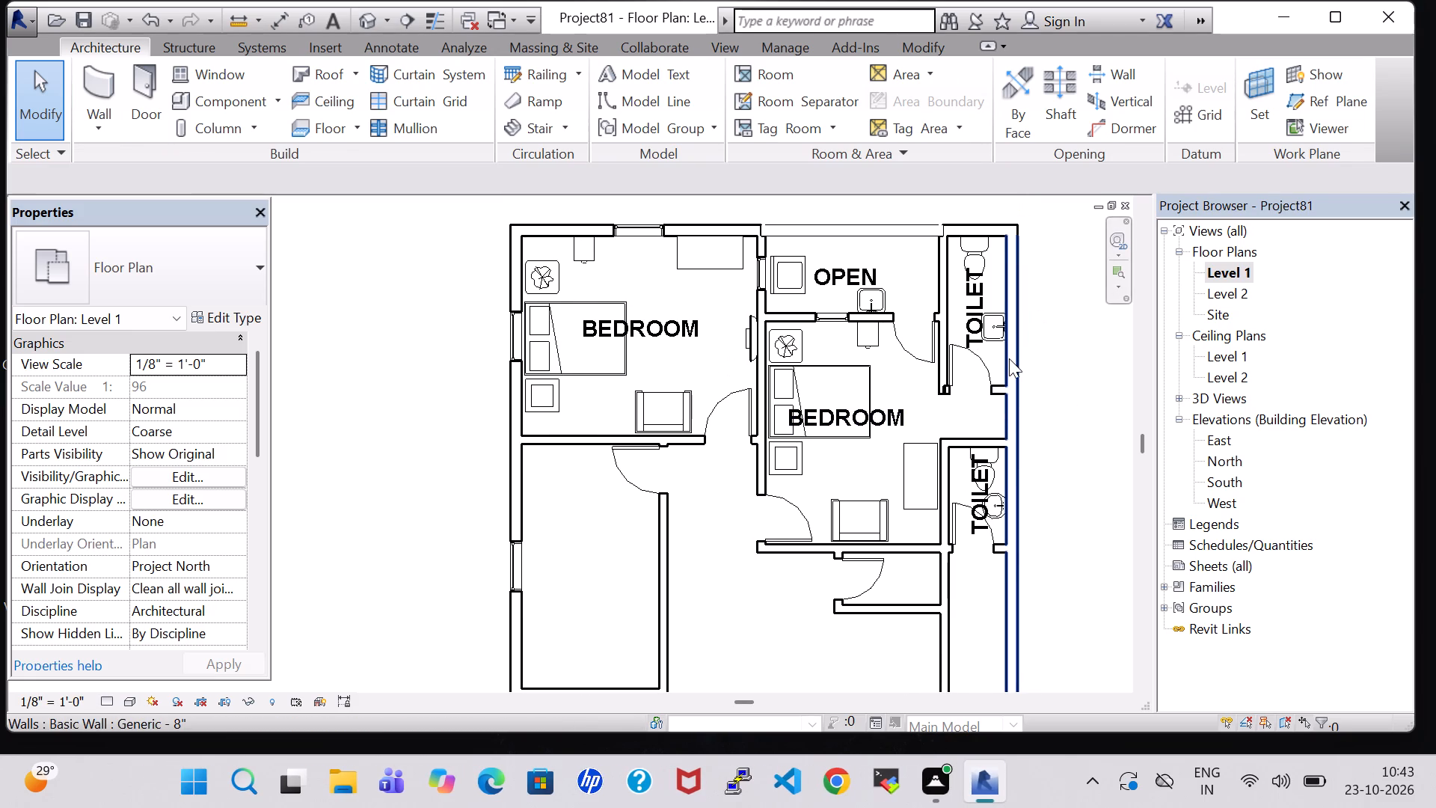
pyautogui.moveTo(1054, 518); pyautogui.dragTo(1051, 431, button='middle')
pyautogui.middleClick(1052, 413)
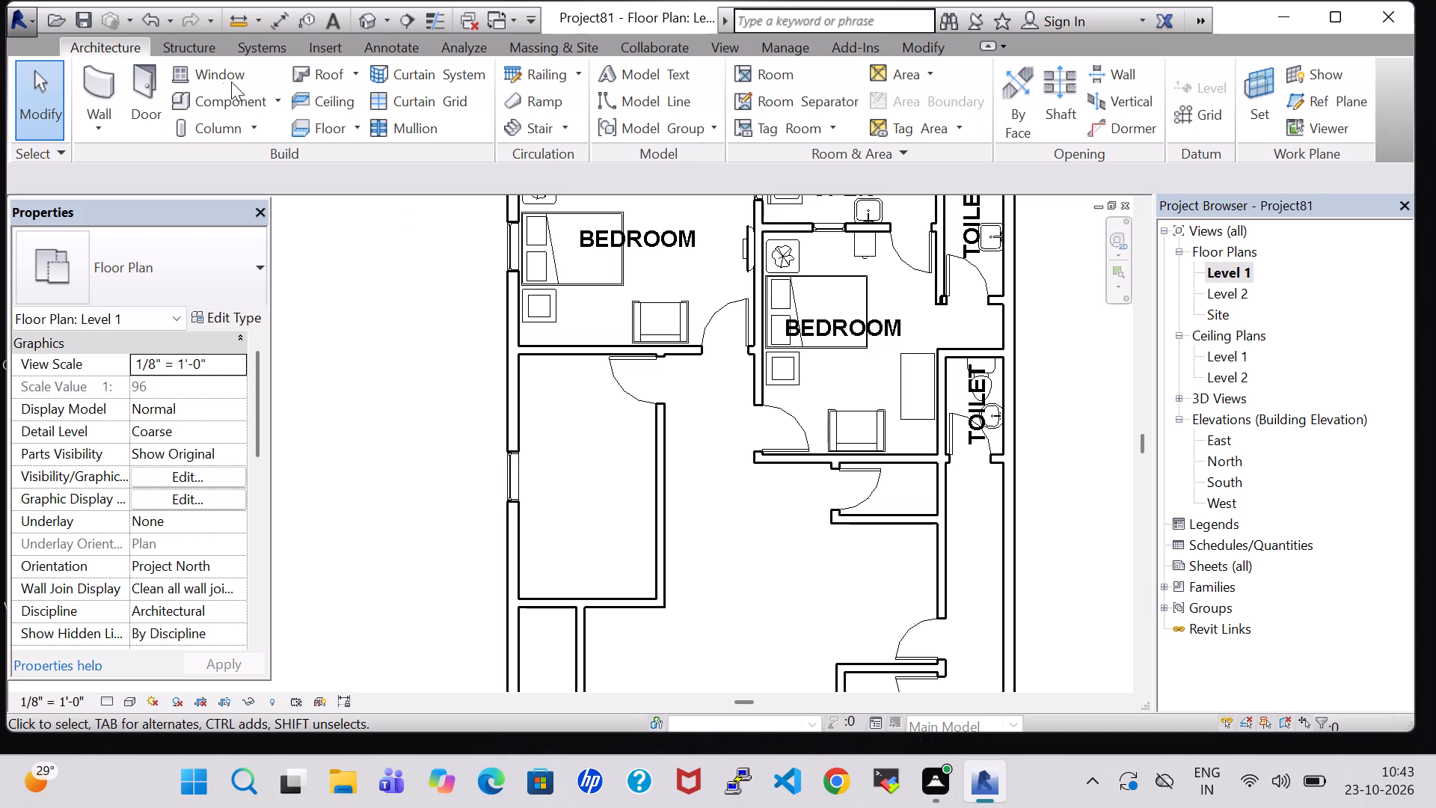
pyautogui.click(769, 73)
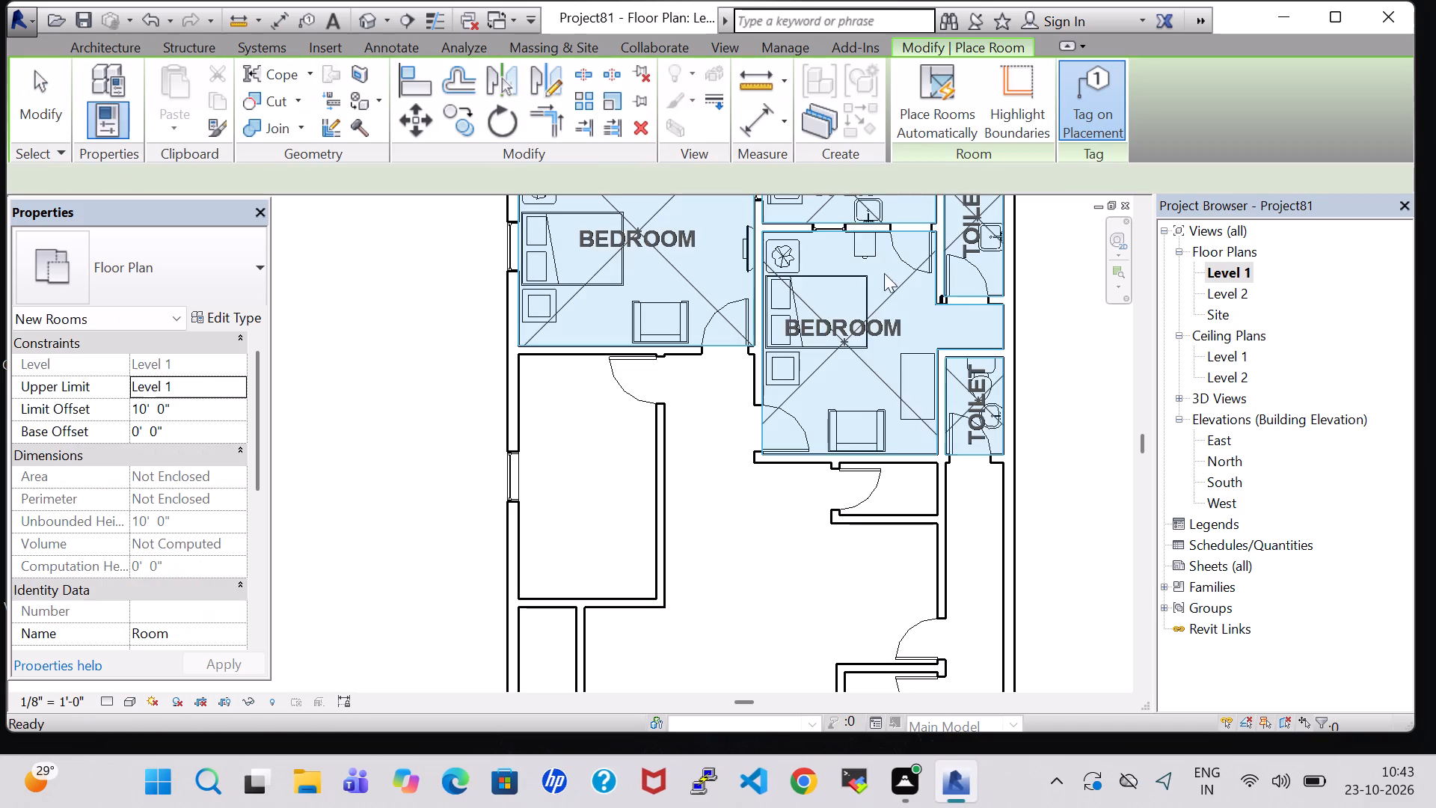
pyautogui.click(981, 562)
pyautogui.press('Escape')
pyautogui.press('Escape')
pyautogui.doubleClick(981, 544)
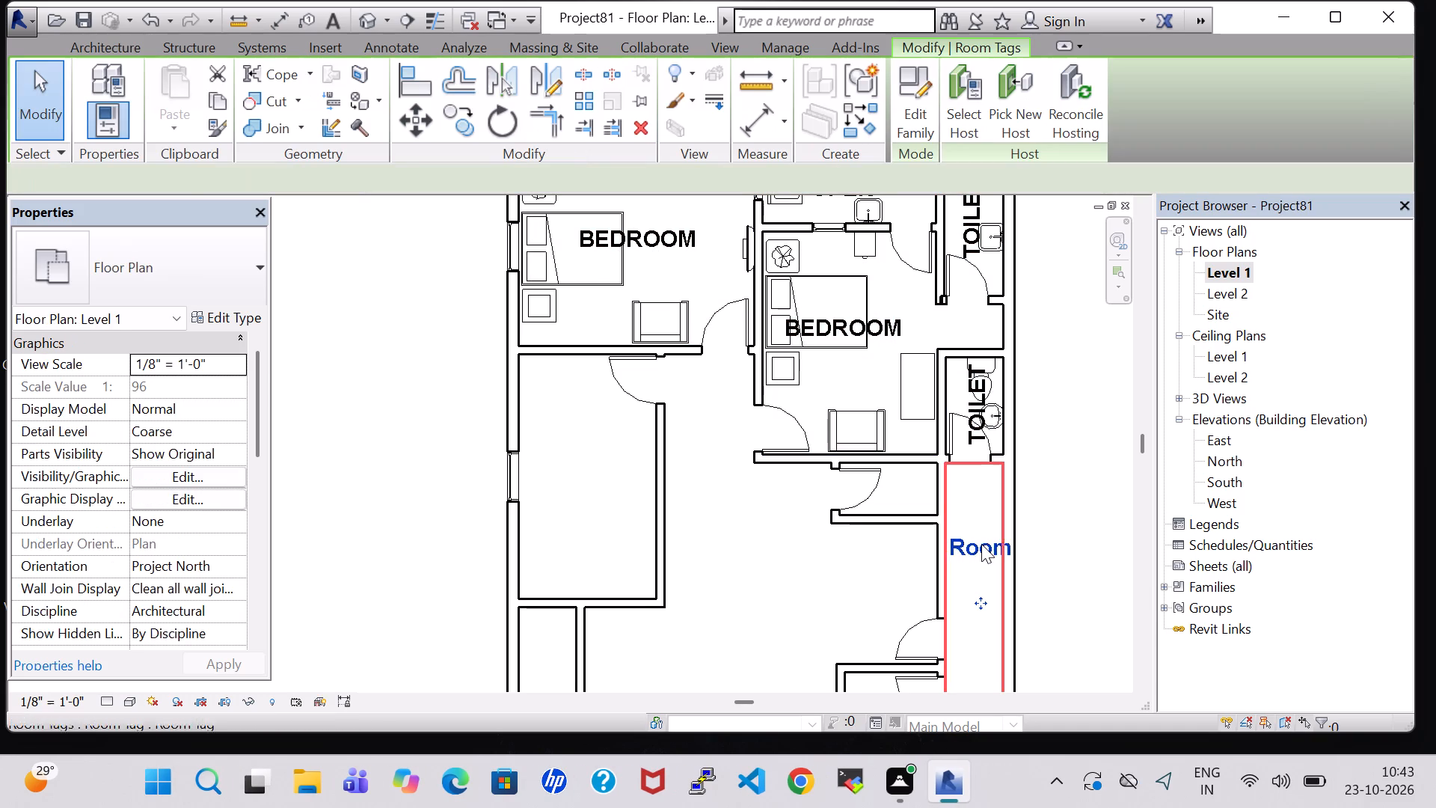
pyautogui.press('BackSpace')
pyautogui.write('UT')
pyautogui.write('ILITY')
pyautogui.press('Return')
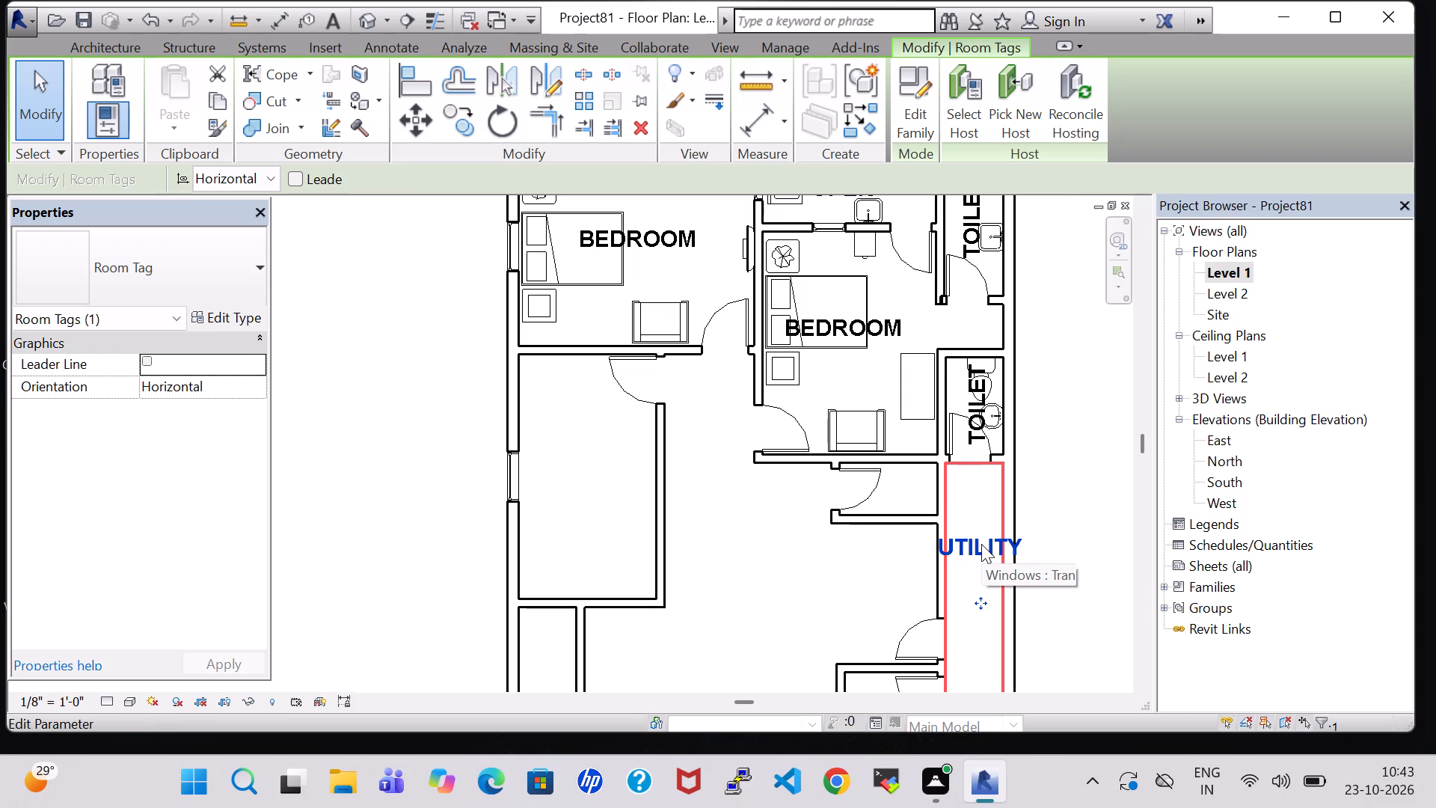
# Turn the UTILITY tag to vertical orientation and nudge it down and toward the middle of the narrow room.
pyautogui.click(236, 173)
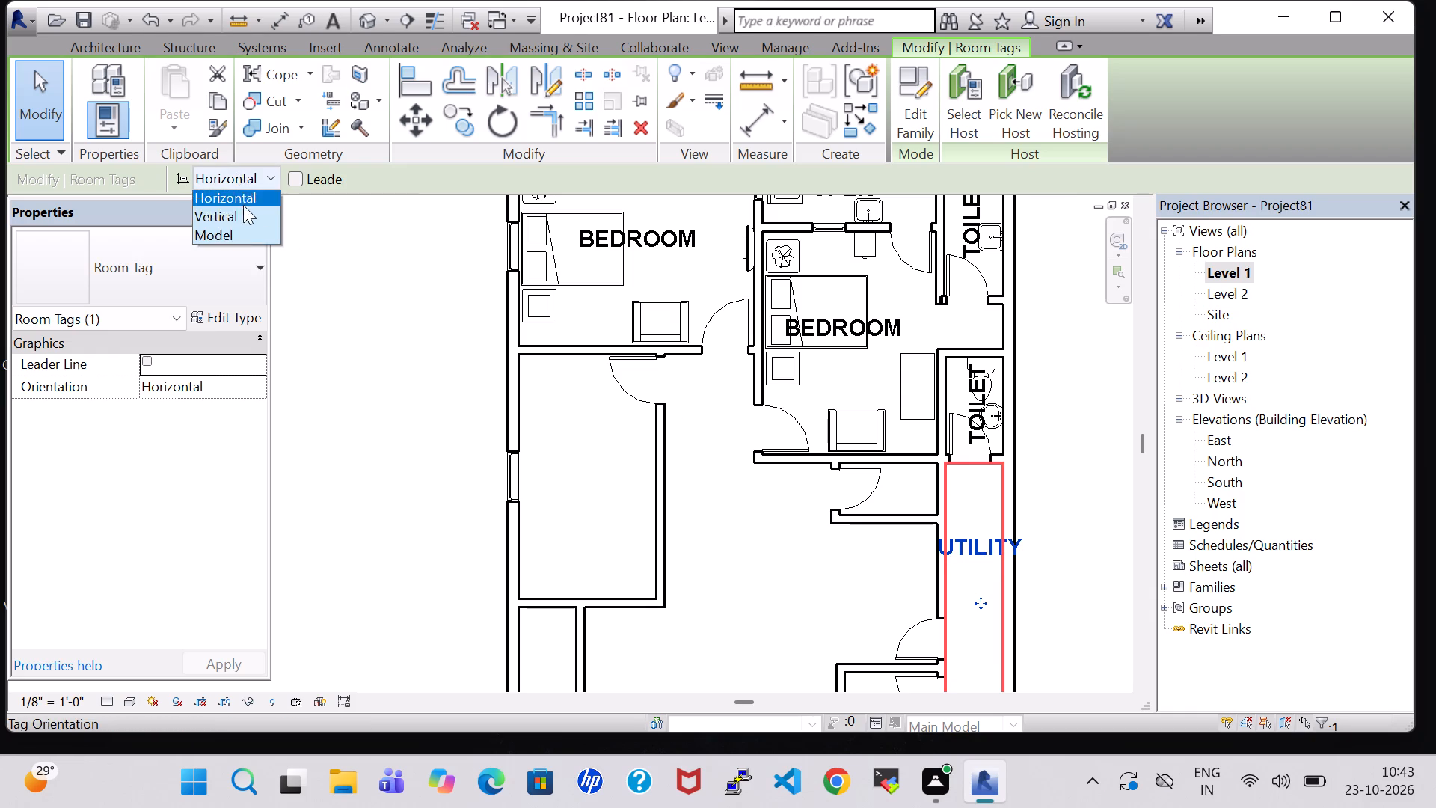
pyautogui.click(245, 219)
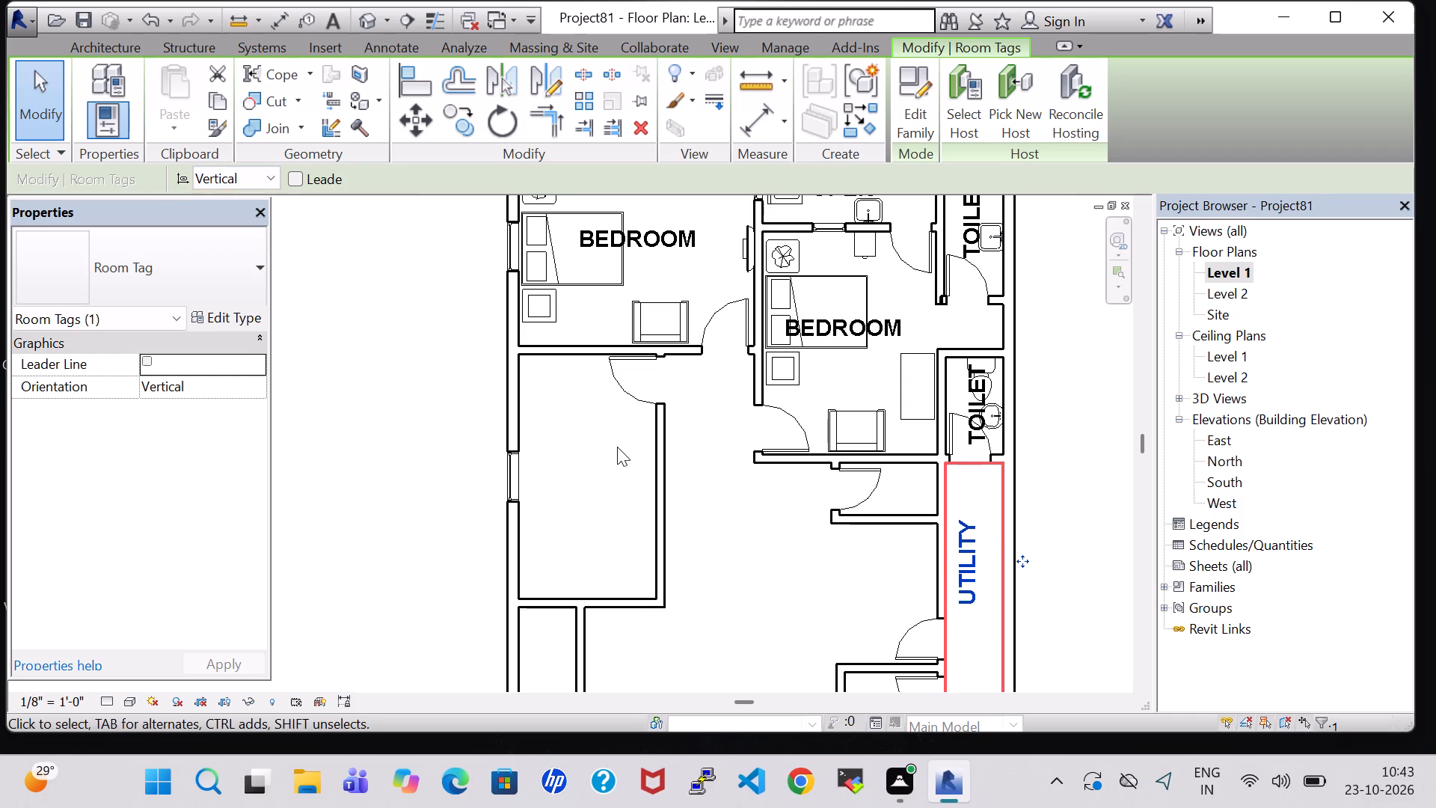
pyautogui.press('Down')
pyautogui.press('Down')
pyautogui.press('Down')
pyautogui.press('Down')
pyautogui.press('Down')
pyautogui.press('Down')
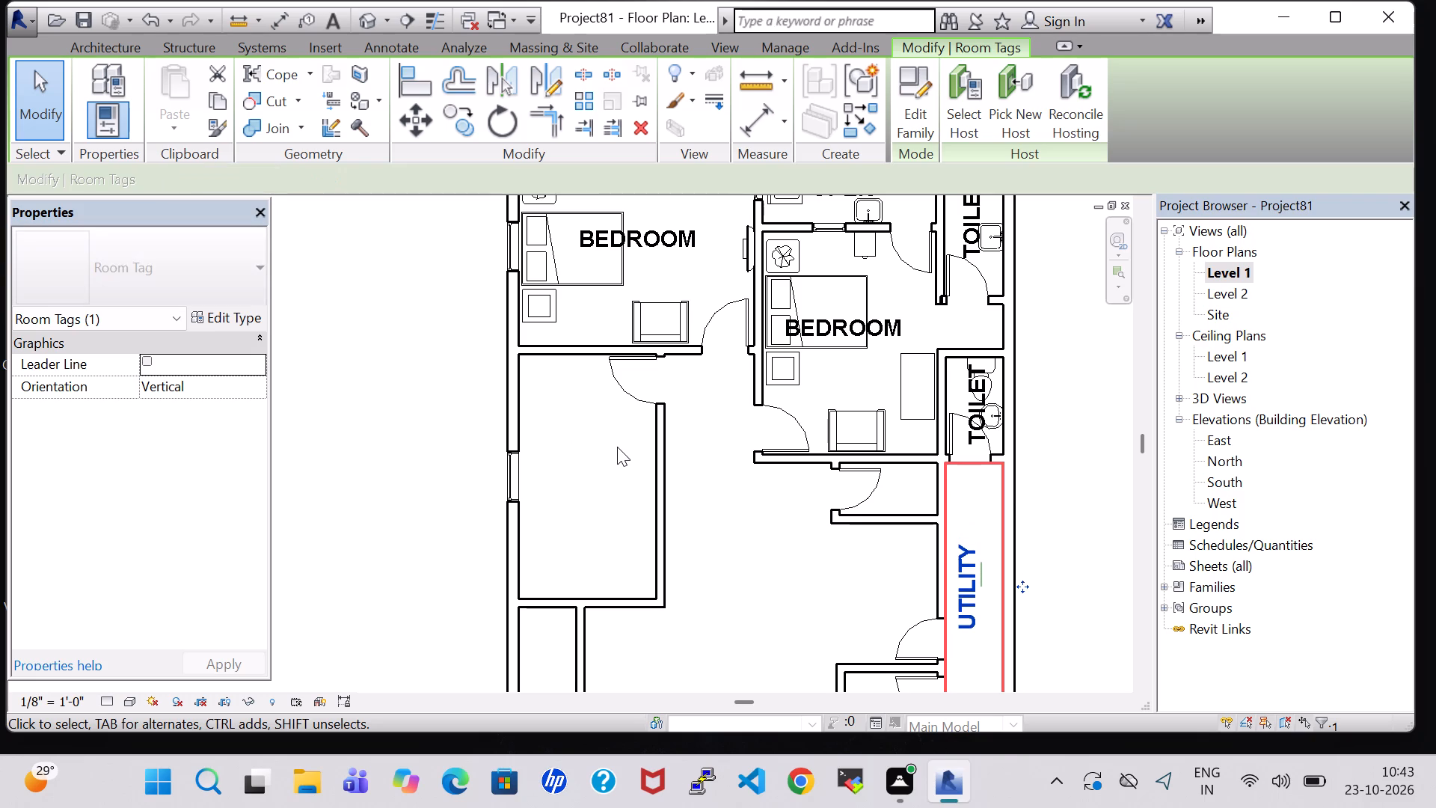
pyautogui.press('Right')
pyautogui.press('Right')
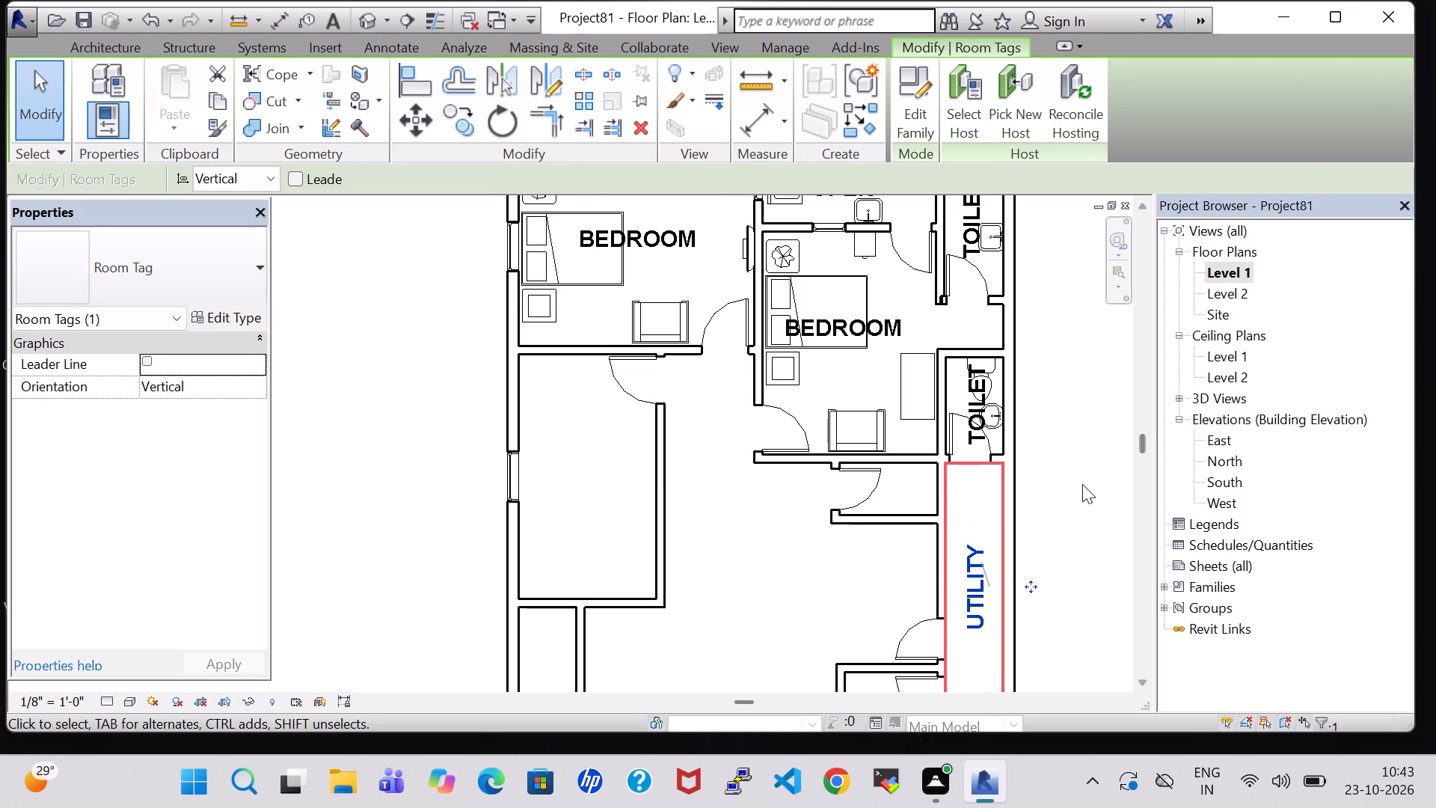
pyautogui.click(1070, 481)
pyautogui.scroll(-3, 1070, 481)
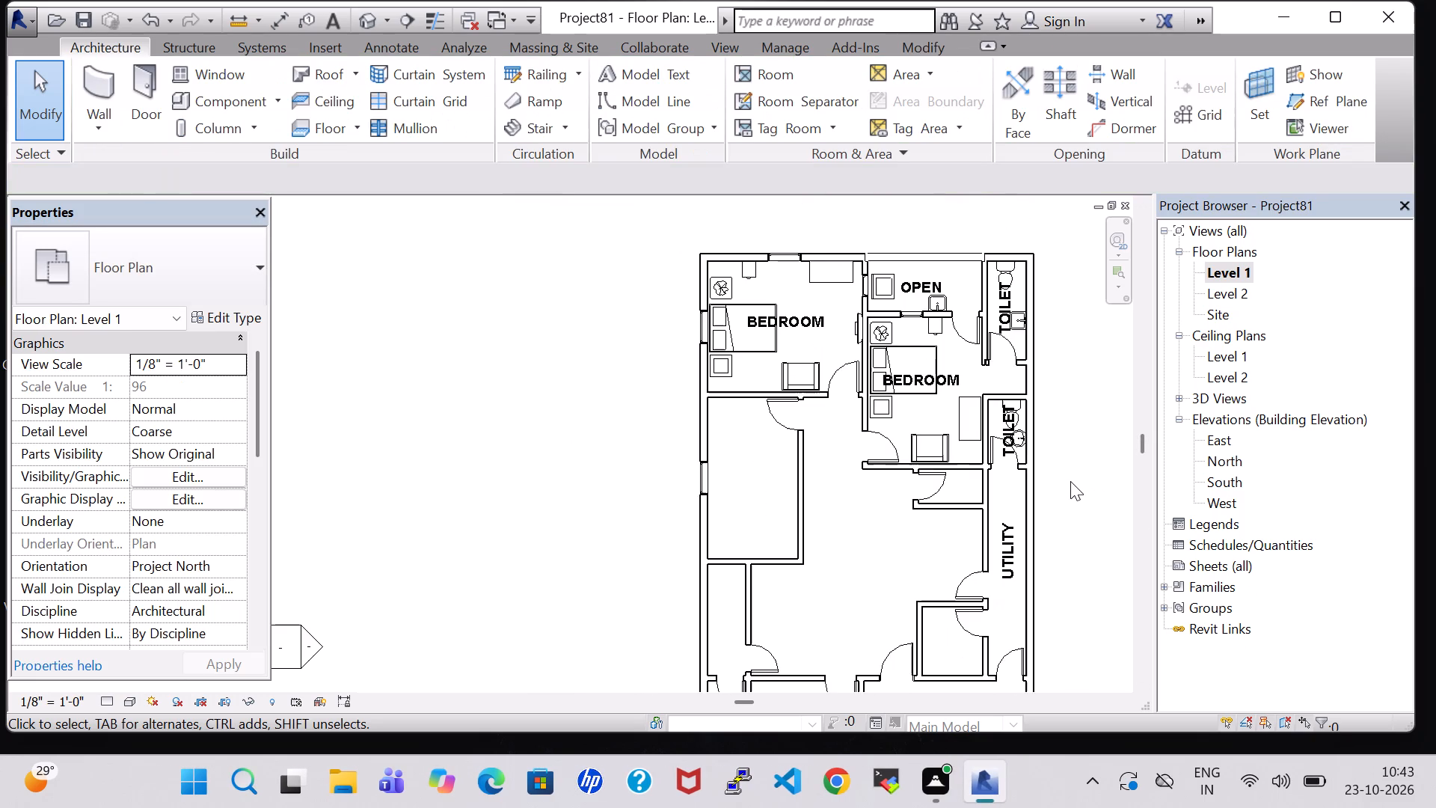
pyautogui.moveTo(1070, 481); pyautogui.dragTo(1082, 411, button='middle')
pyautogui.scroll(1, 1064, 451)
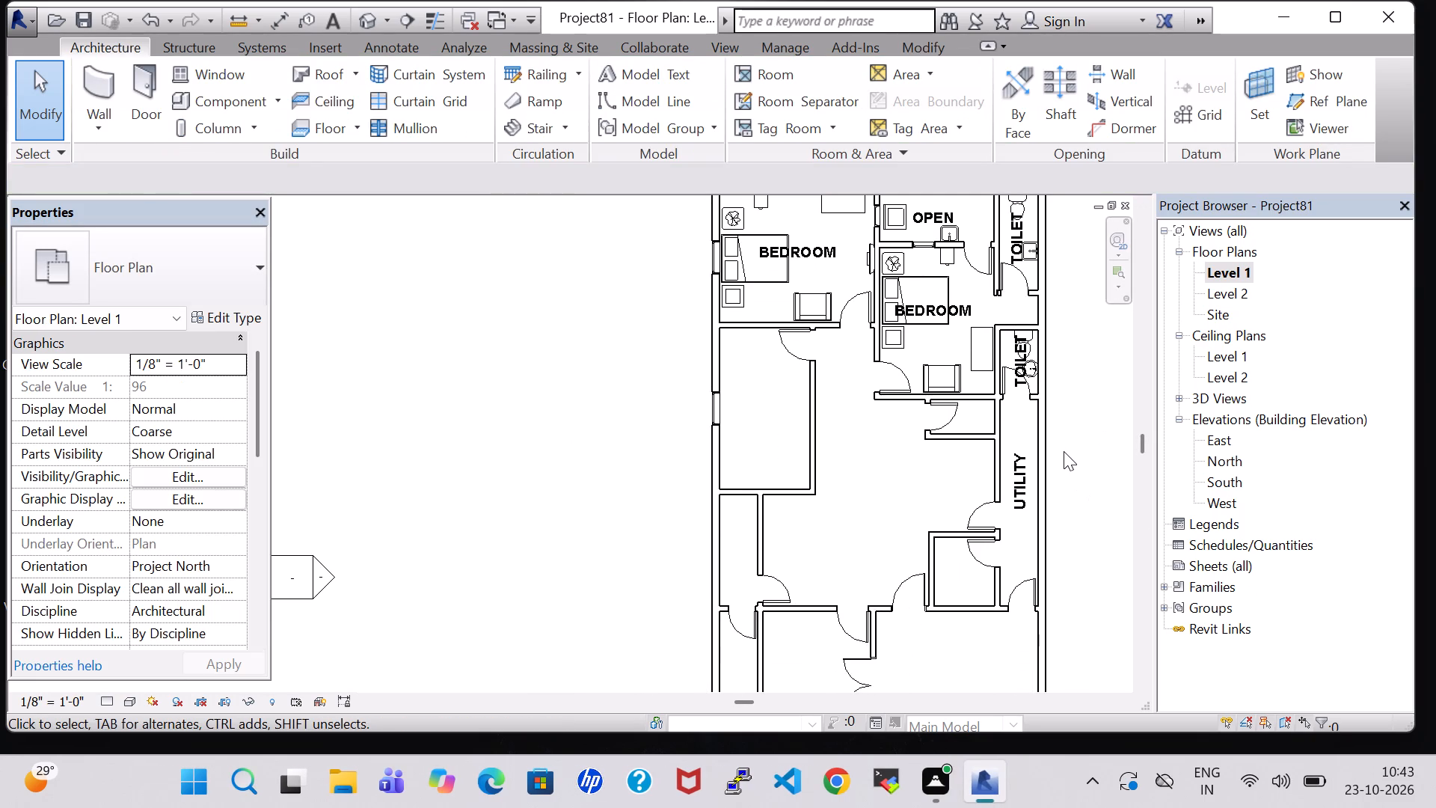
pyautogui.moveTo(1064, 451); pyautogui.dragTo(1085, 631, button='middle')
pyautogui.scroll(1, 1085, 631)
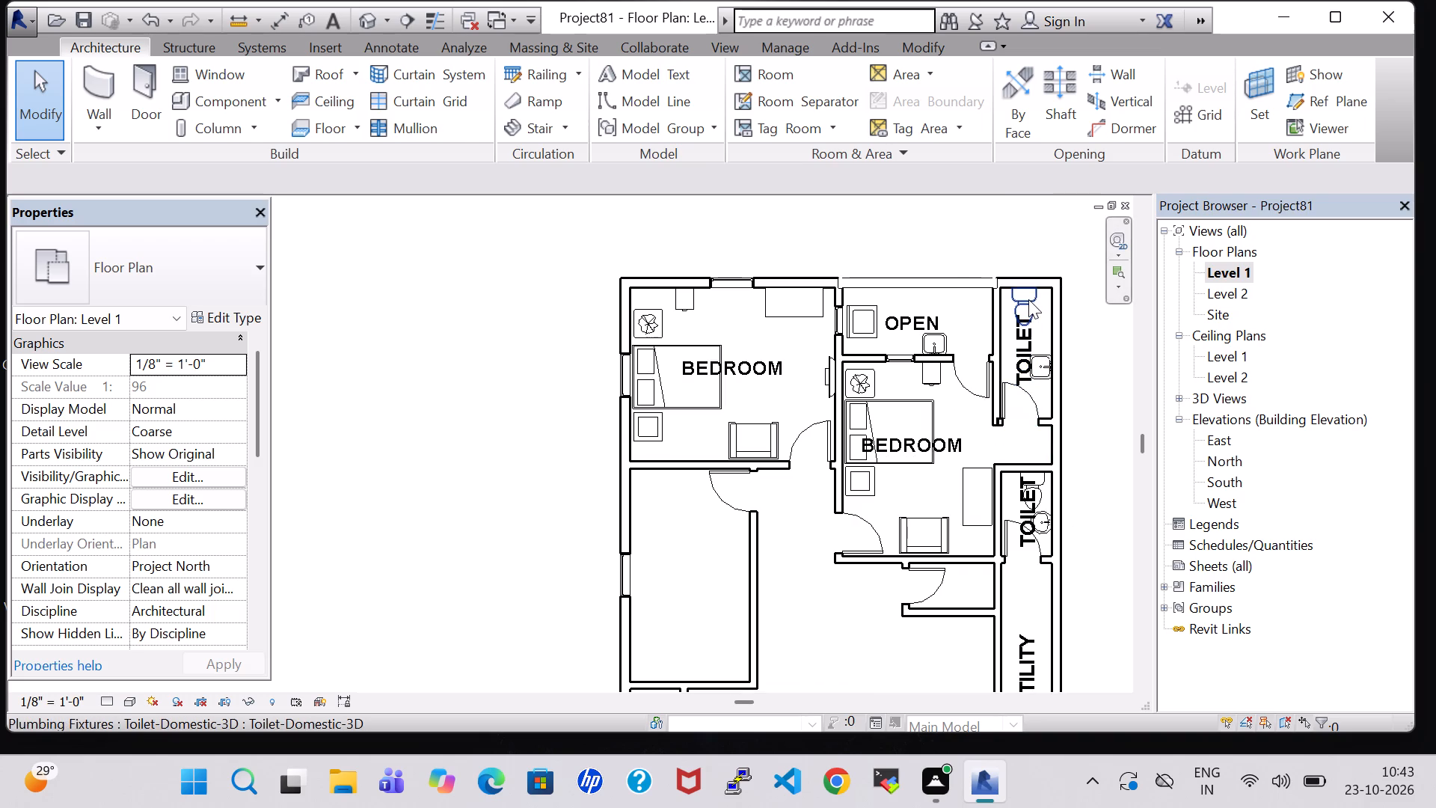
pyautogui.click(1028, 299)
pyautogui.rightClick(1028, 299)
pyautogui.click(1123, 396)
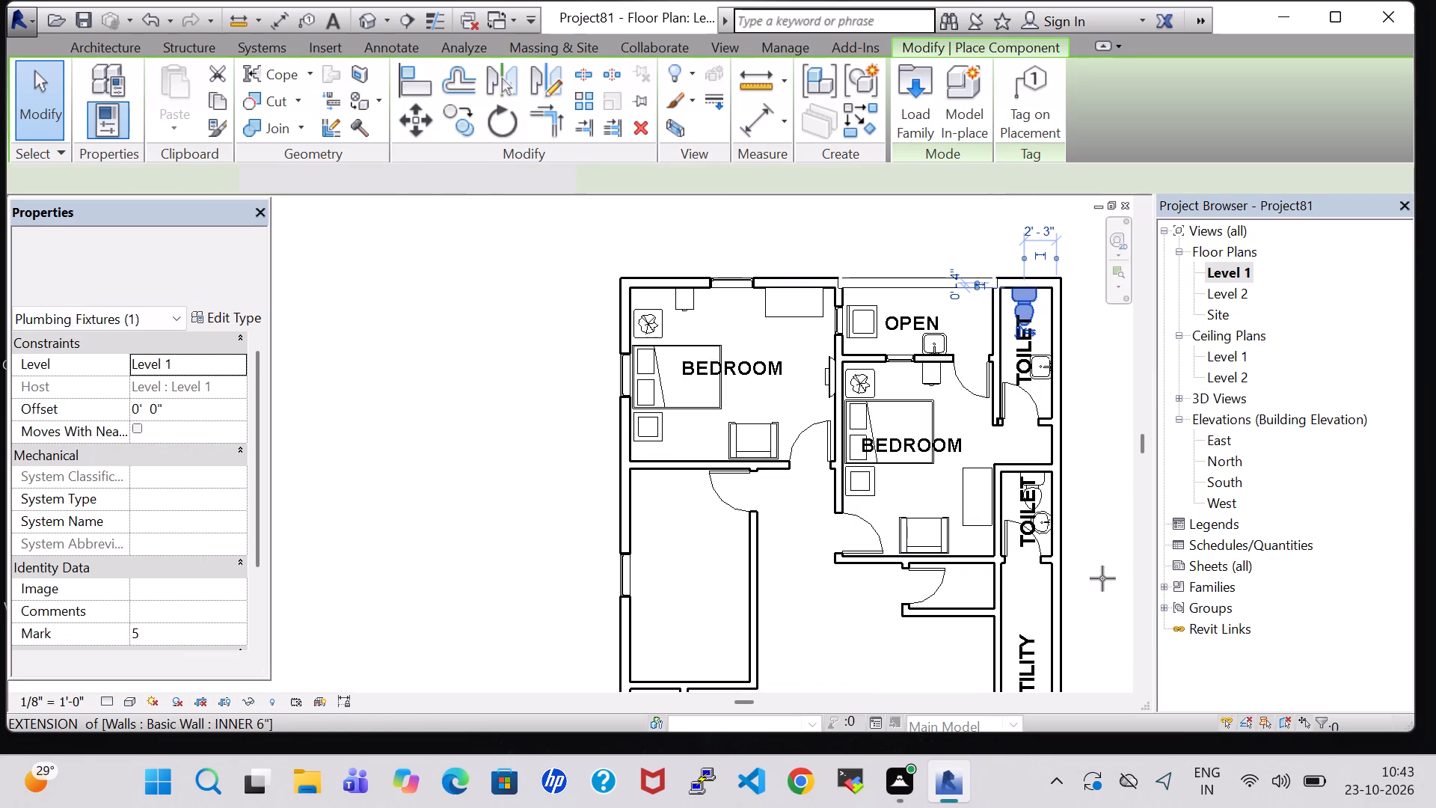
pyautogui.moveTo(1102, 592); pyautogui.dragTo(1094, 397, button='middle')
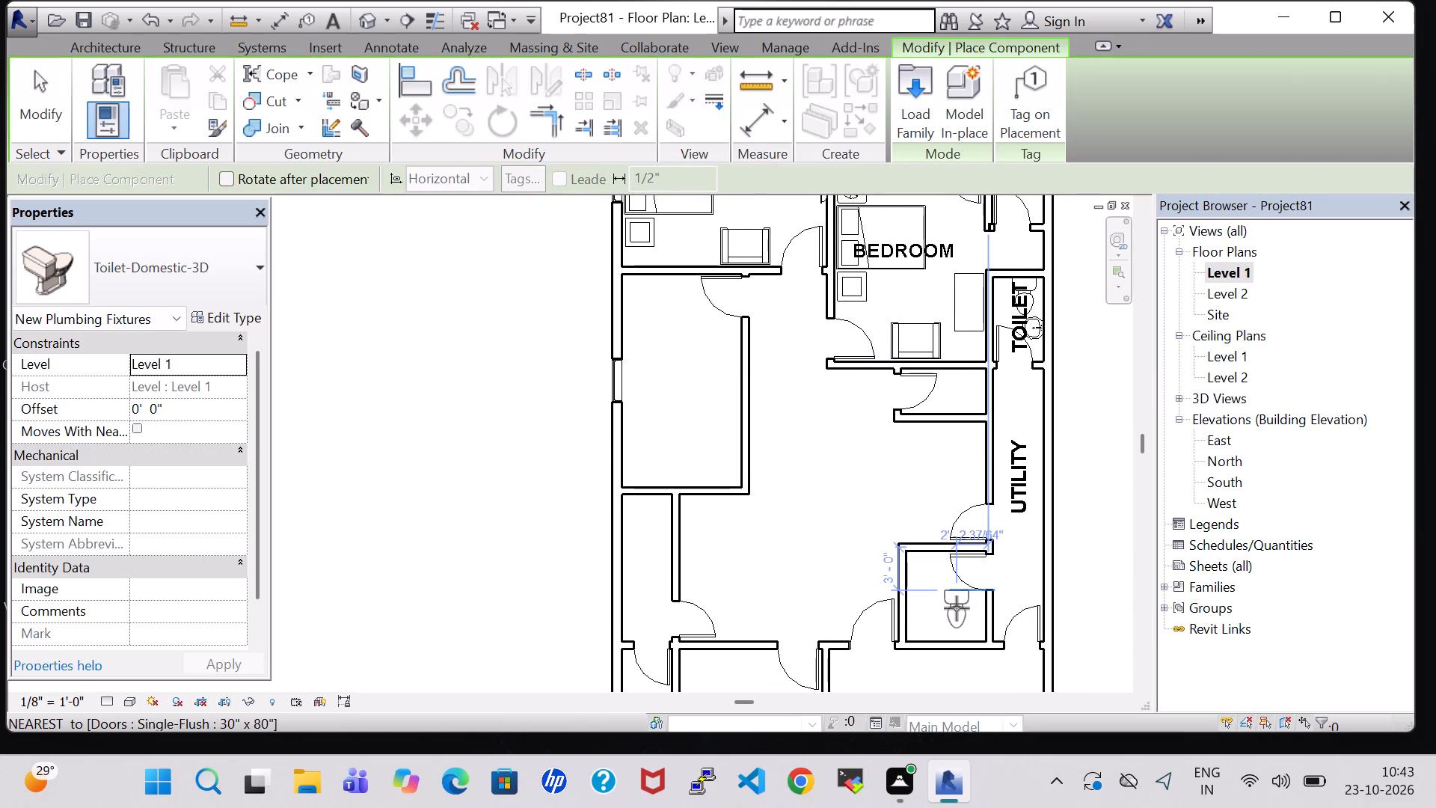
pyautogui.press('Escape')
# Load the Tub-Free Standing-3D family from the Plumbing library's Architectural, Fixtures, Bathtubs folder for component placement.
pyautogui.click(202, 94)
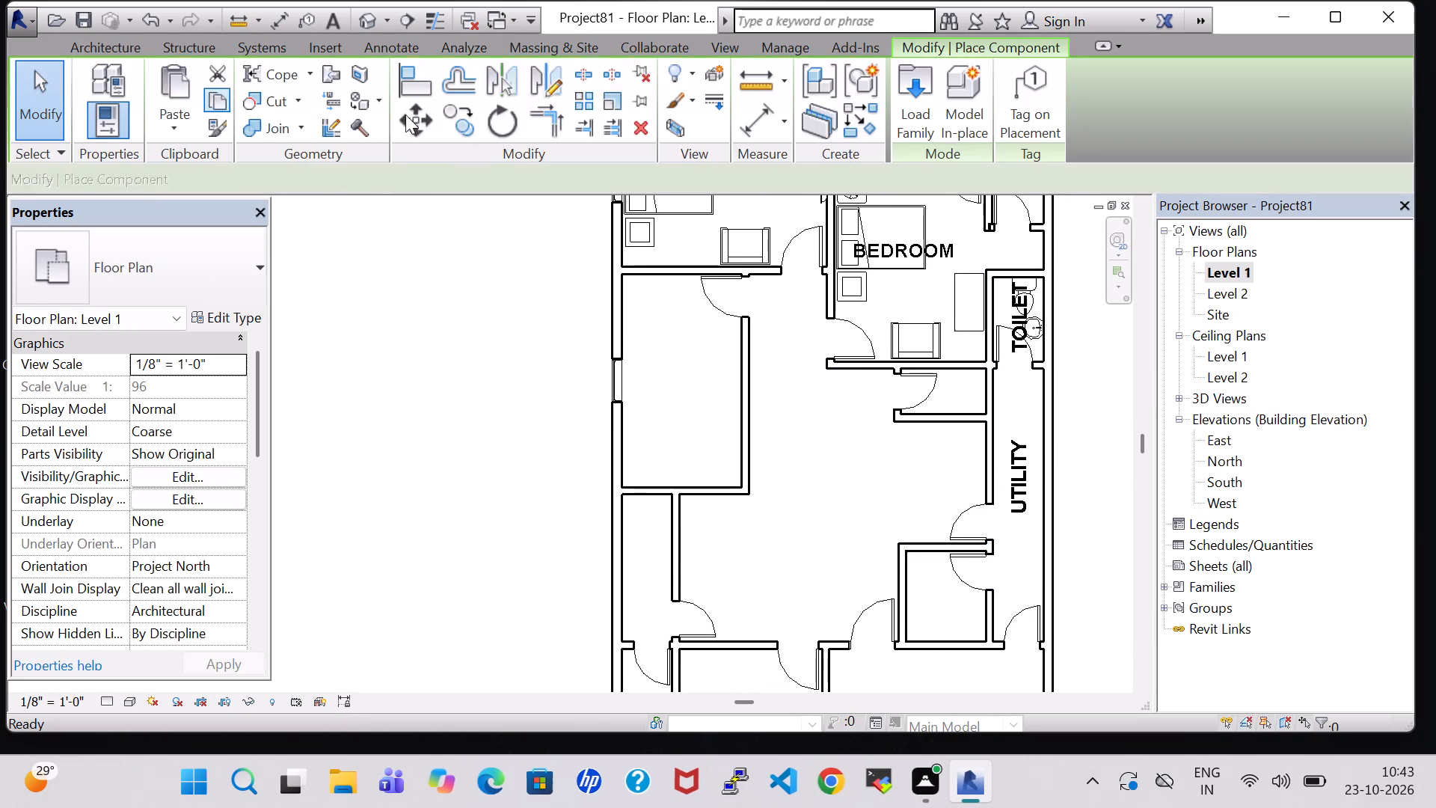
pyautogui.click(914, 101)
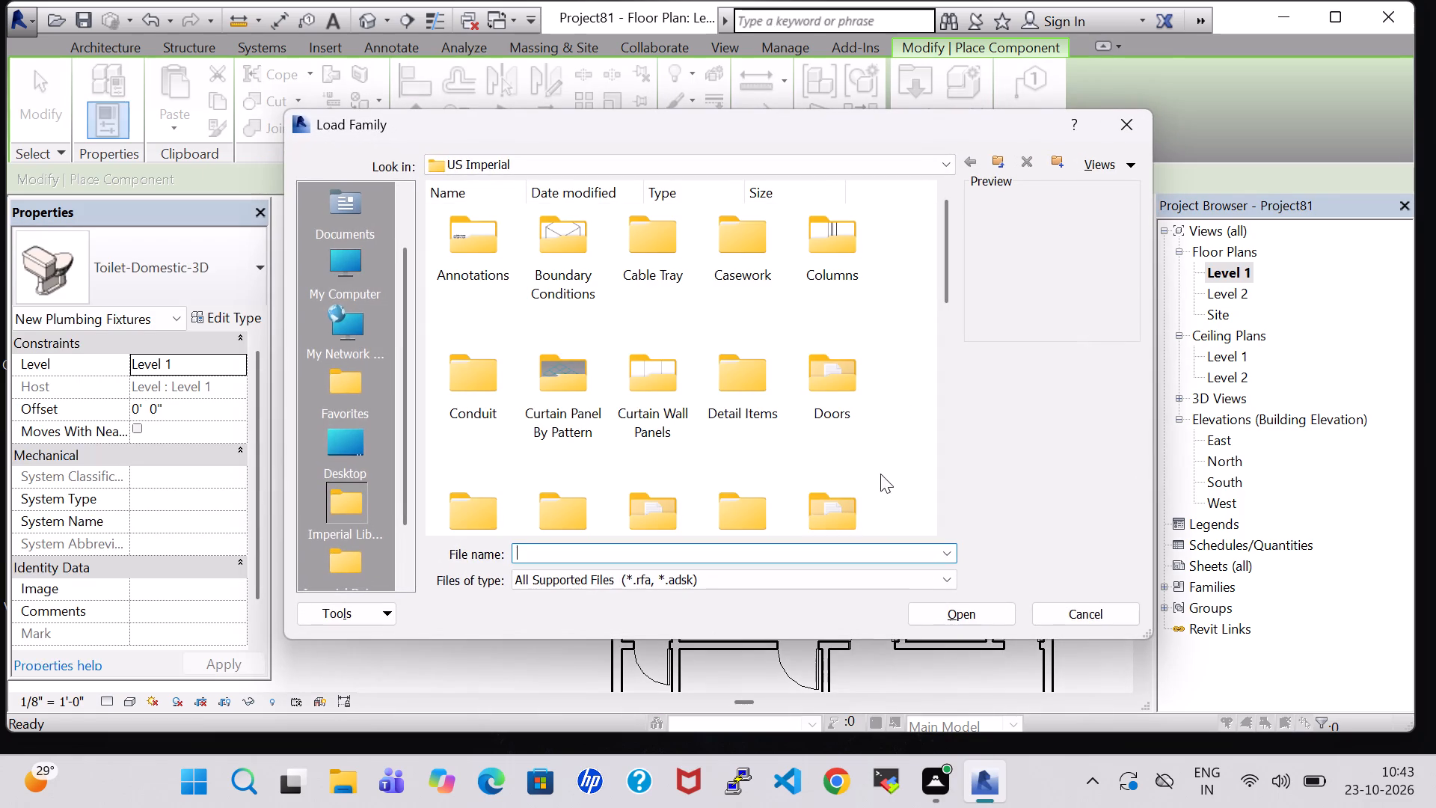
pyautogui.click(859, 501)
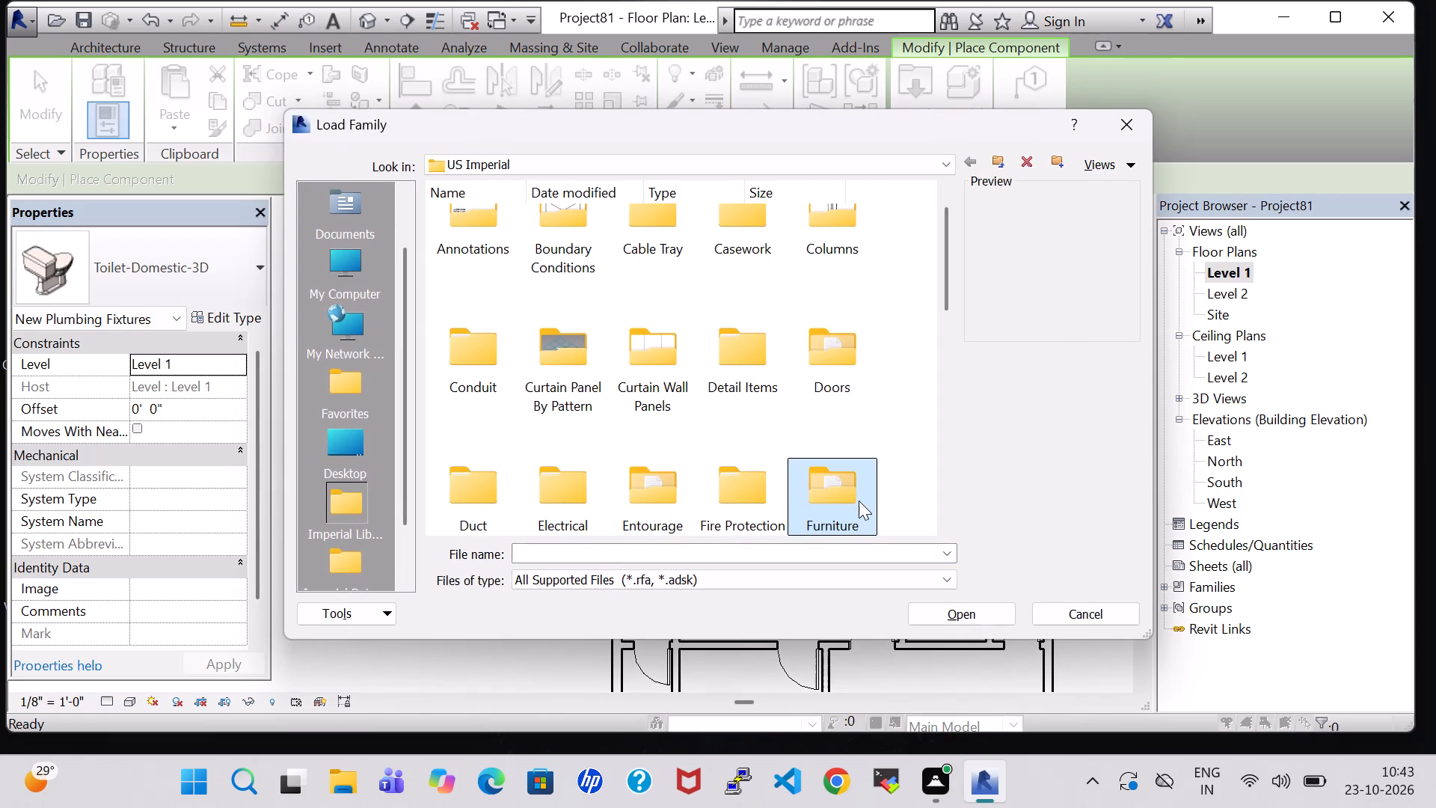
pyautogui.press('p')
pyautogui.doubleClick(633, 257)
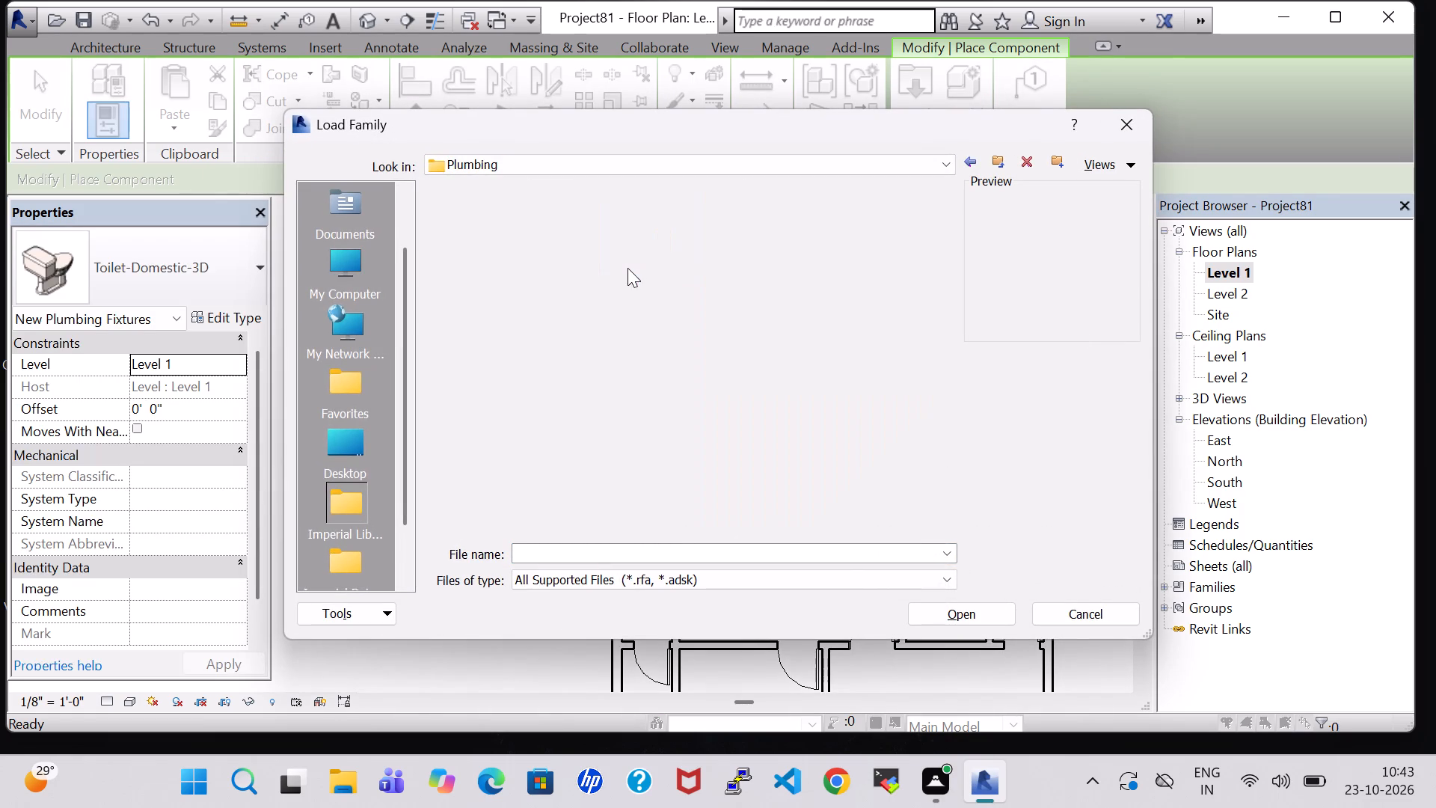
pyautogui.doubleClick(457, 257)
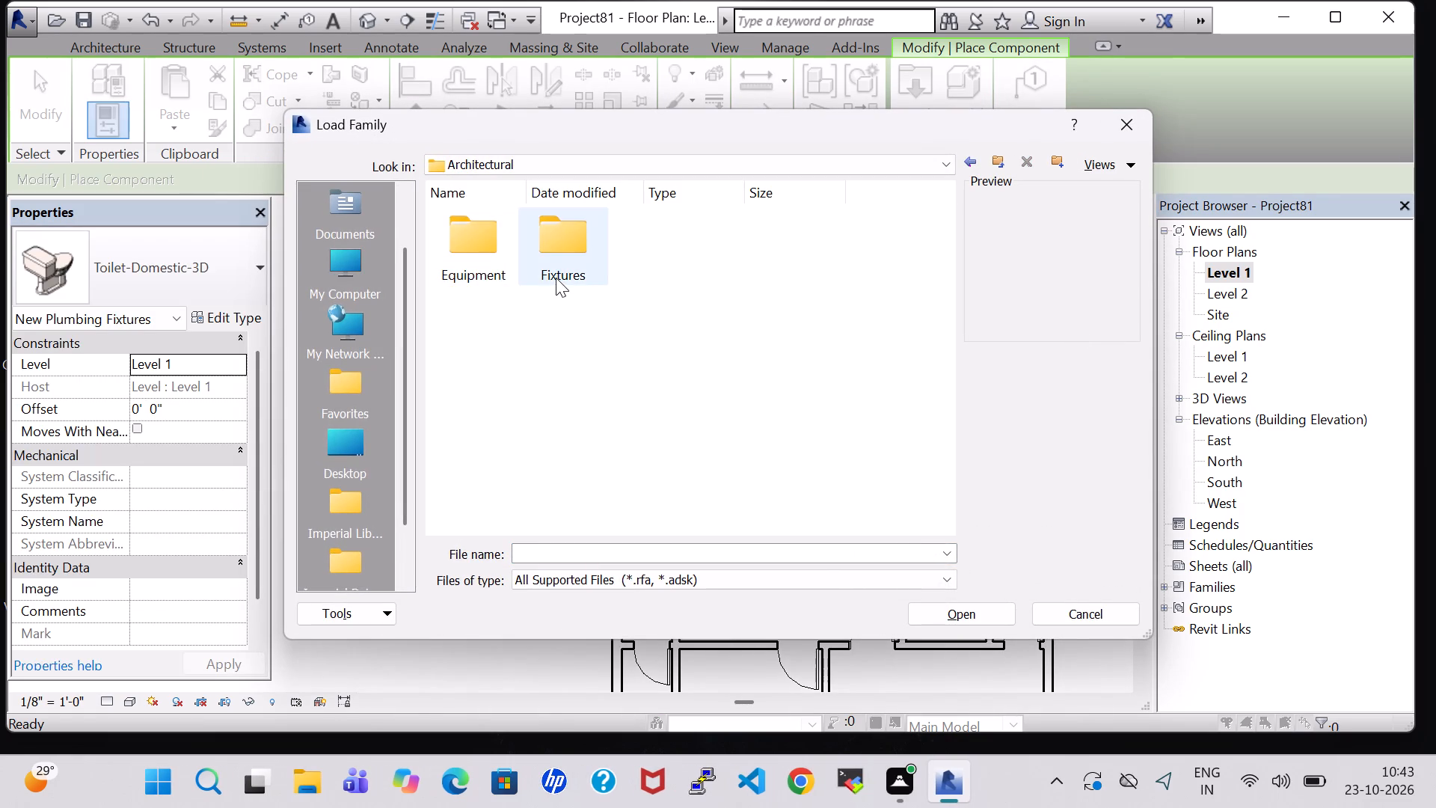
pyautogui.doubleClick(556, 278)
pyautogui.doubleClick(457, 244)
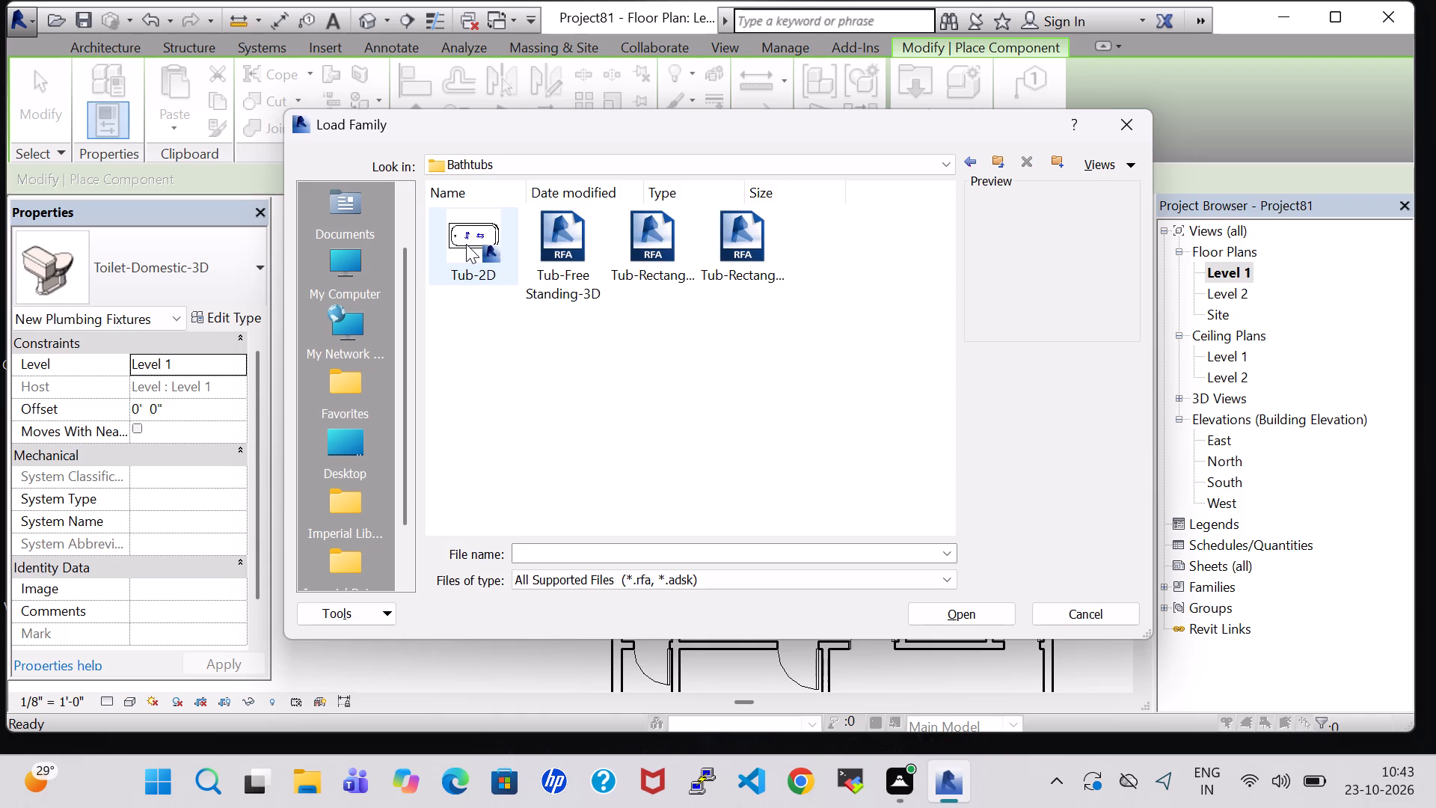
pyautogui.click(556, 250)
pyautogui.click(965, 624)
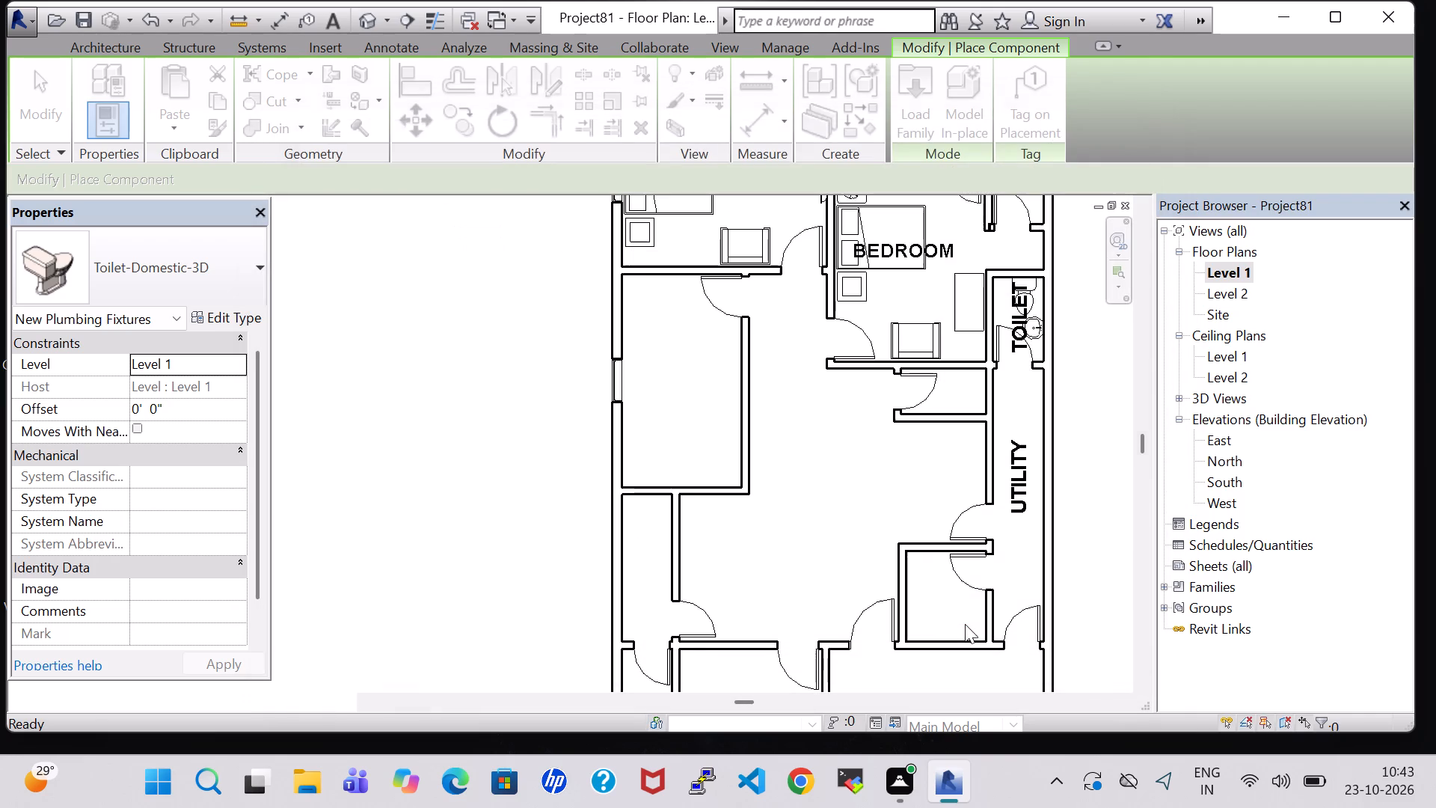
# Place a 30" x 60" freestanding tub crosswise in the small room off UTILITY, centred about 3'-0" and 5'-2" from its walls, away from the door.
pyautogui.scroll(3, 942, 630)
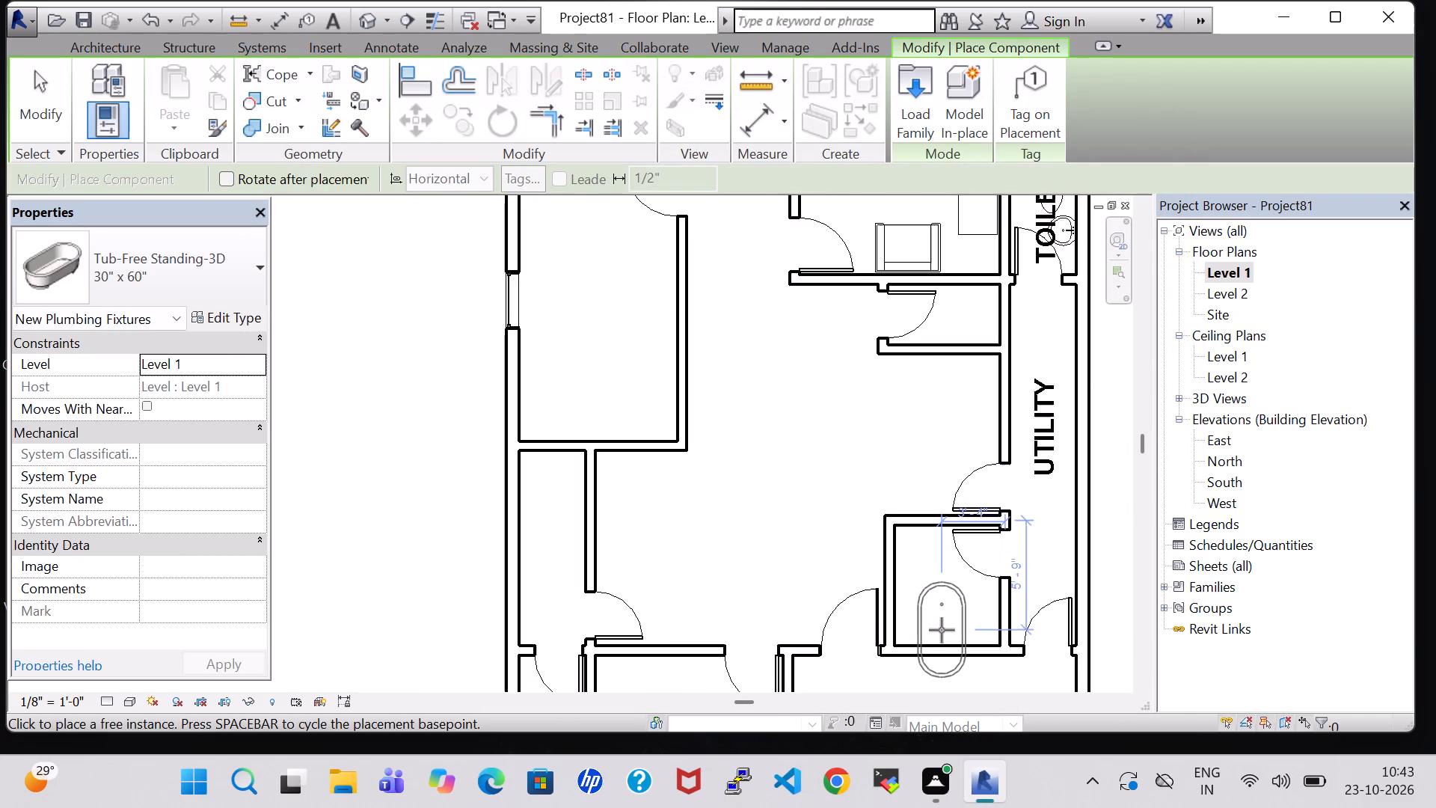
pyautogui.press('space')
pyautogui.scroll(3, 945, 618)
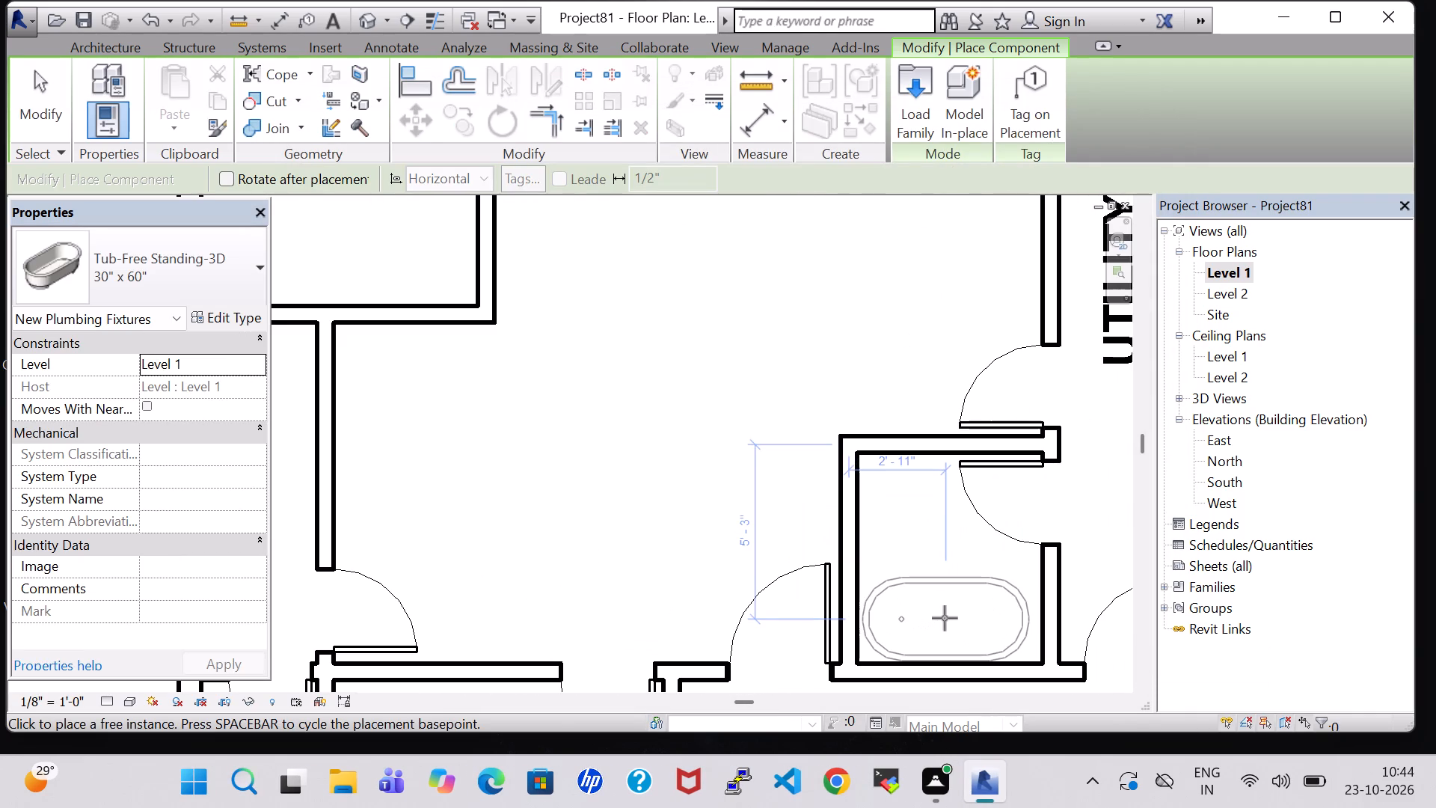
pyautogui.click(948, 616)
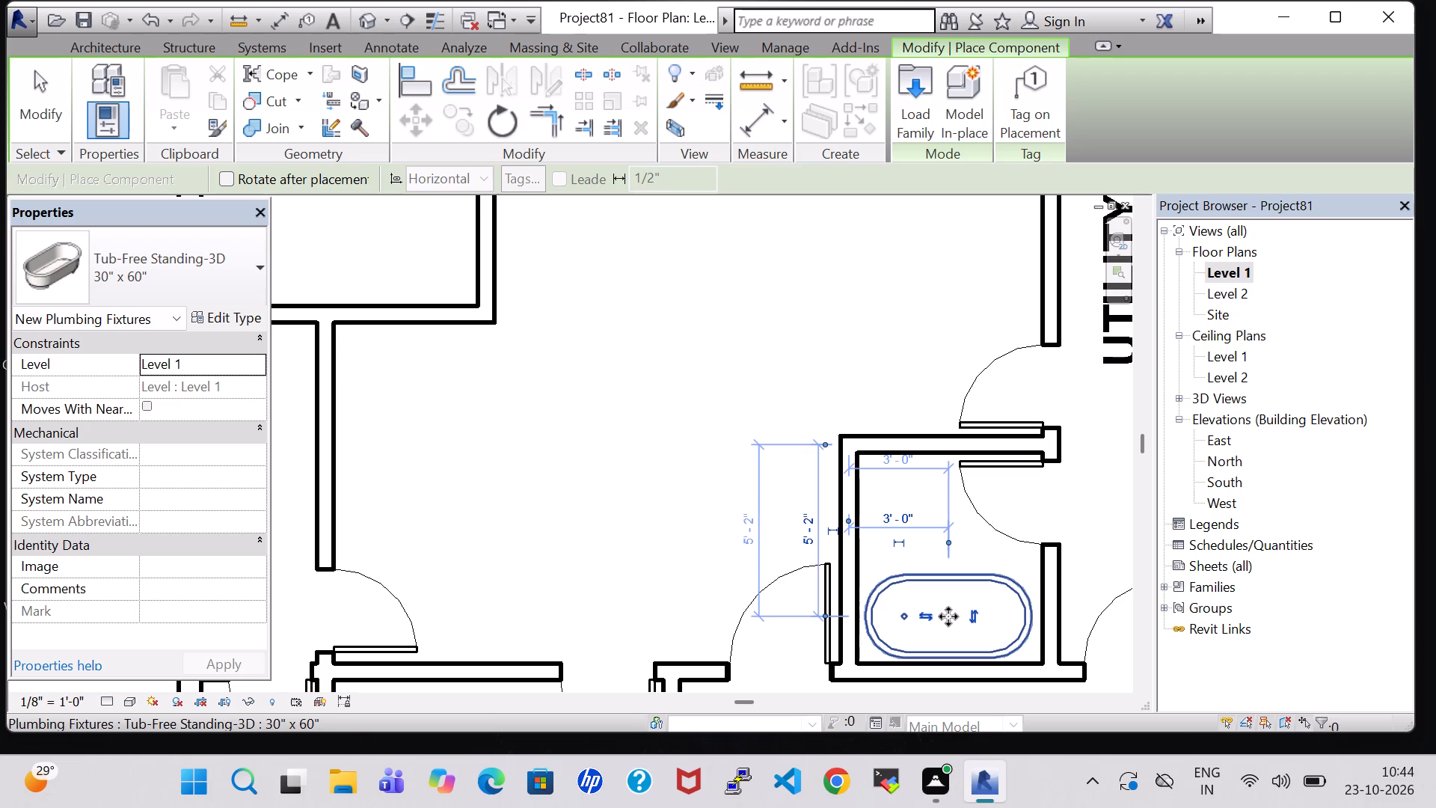
pyautogui.press('Escape')
pyautogui.press('Escape')
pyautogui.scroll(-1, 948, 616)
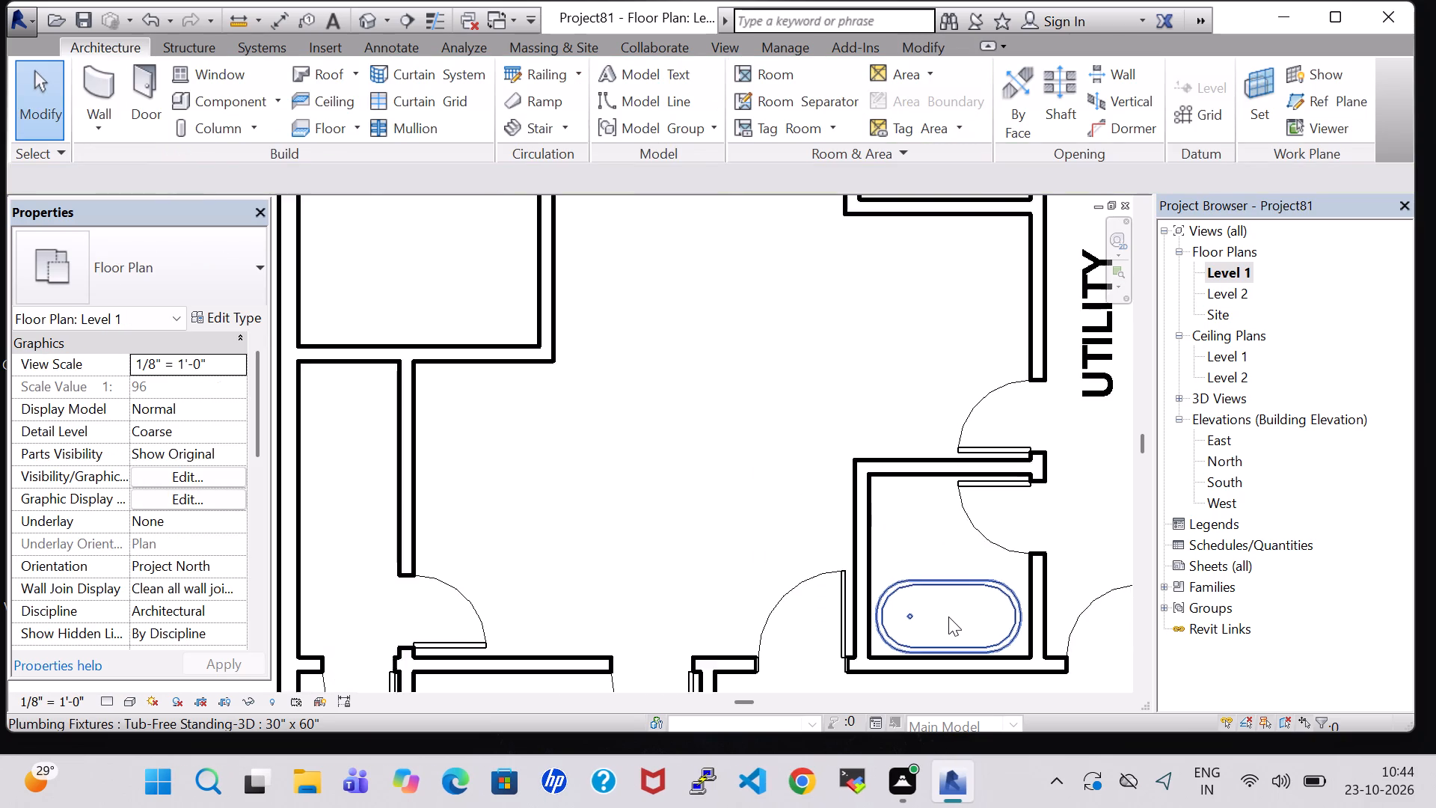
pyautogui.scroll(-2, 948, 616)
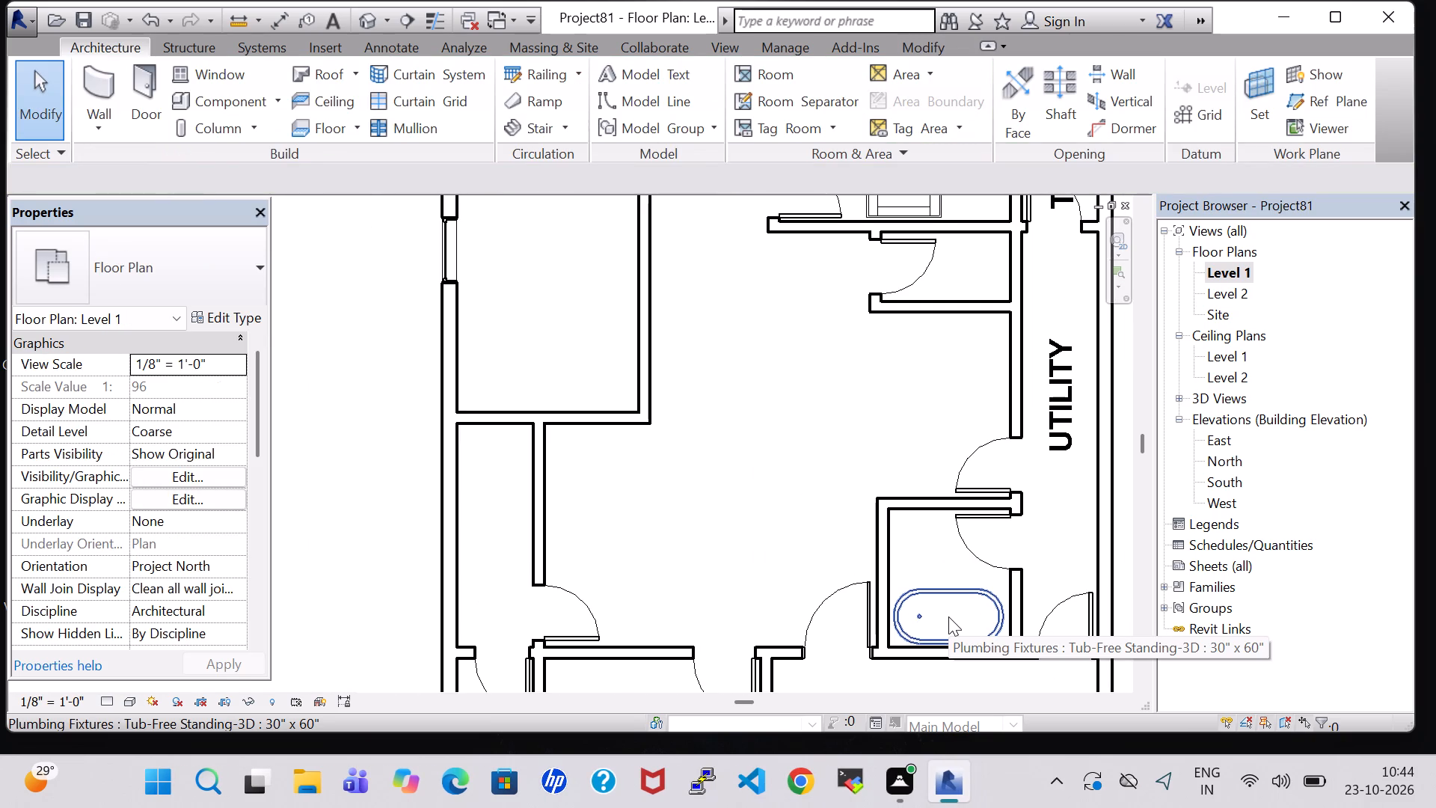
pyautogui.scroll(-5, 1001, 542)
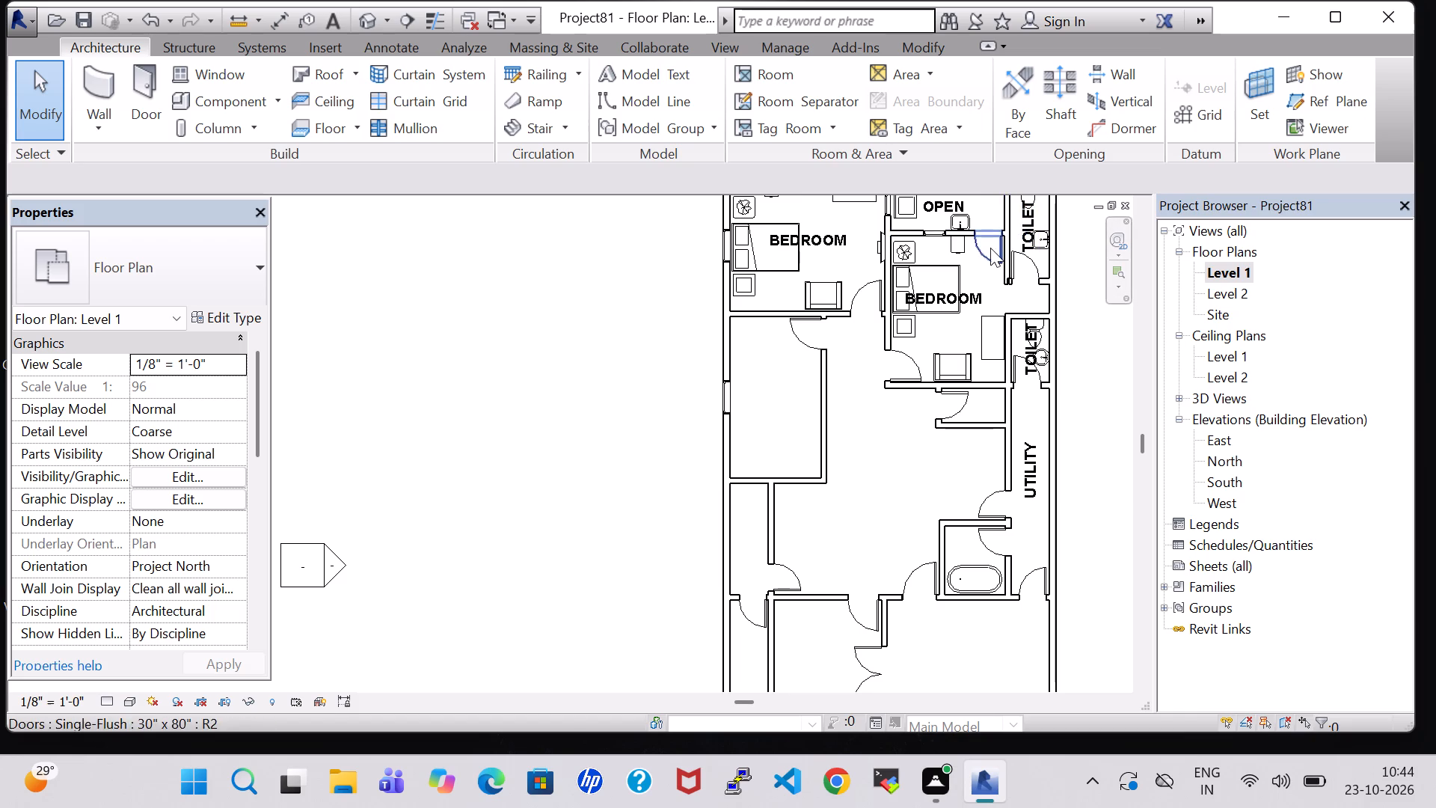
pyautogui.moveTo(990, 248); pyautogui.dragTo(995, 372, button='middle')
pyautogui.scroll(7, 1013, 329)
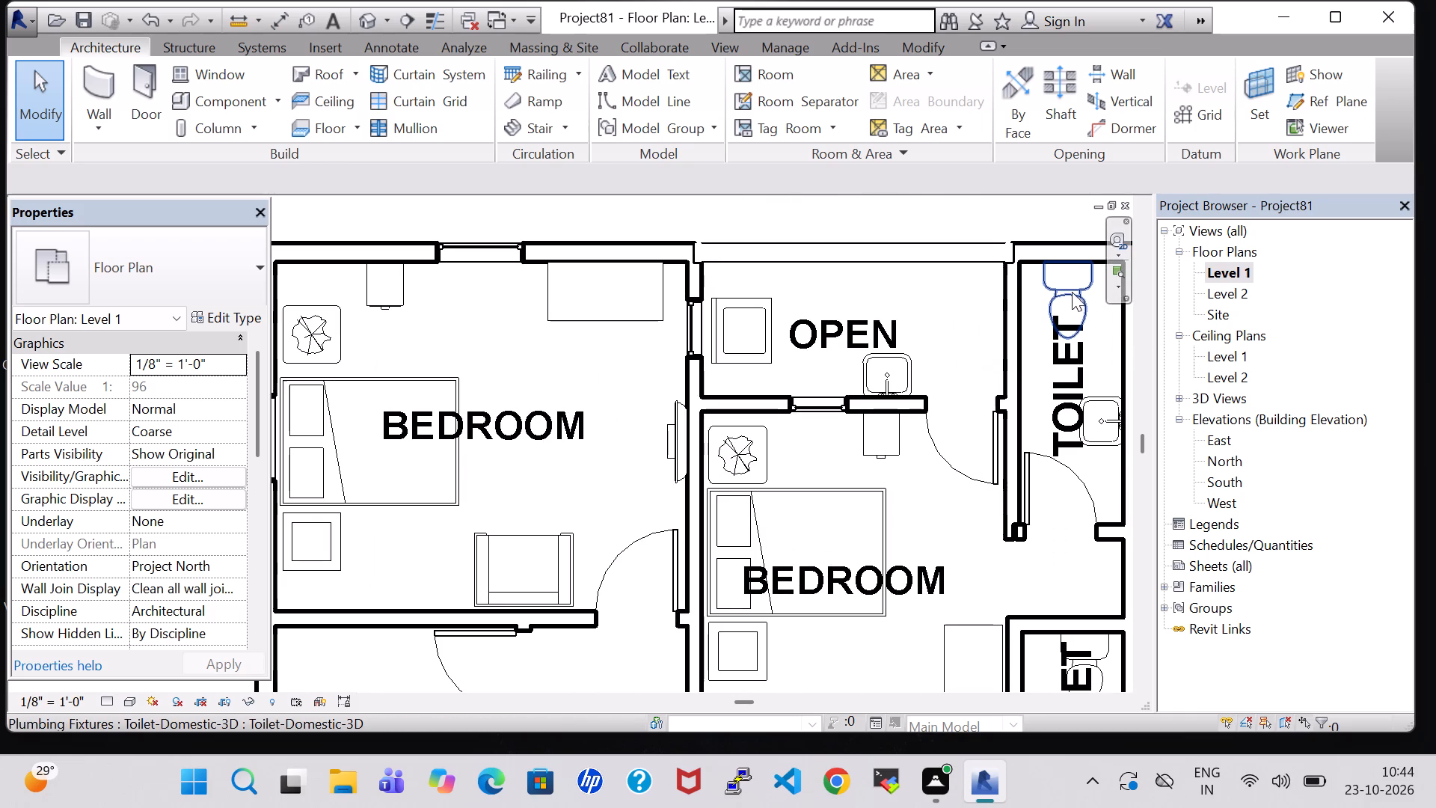
# Place another Toilet-Domestic-3D in the small tub room, backed against the wall opposite the door, about 2'-9" from the wall opposite the tub.
pyautogui.click(1073, 290)
pyautogui.rightClick(1073, 290)
pyautogui.click(1180, 394)
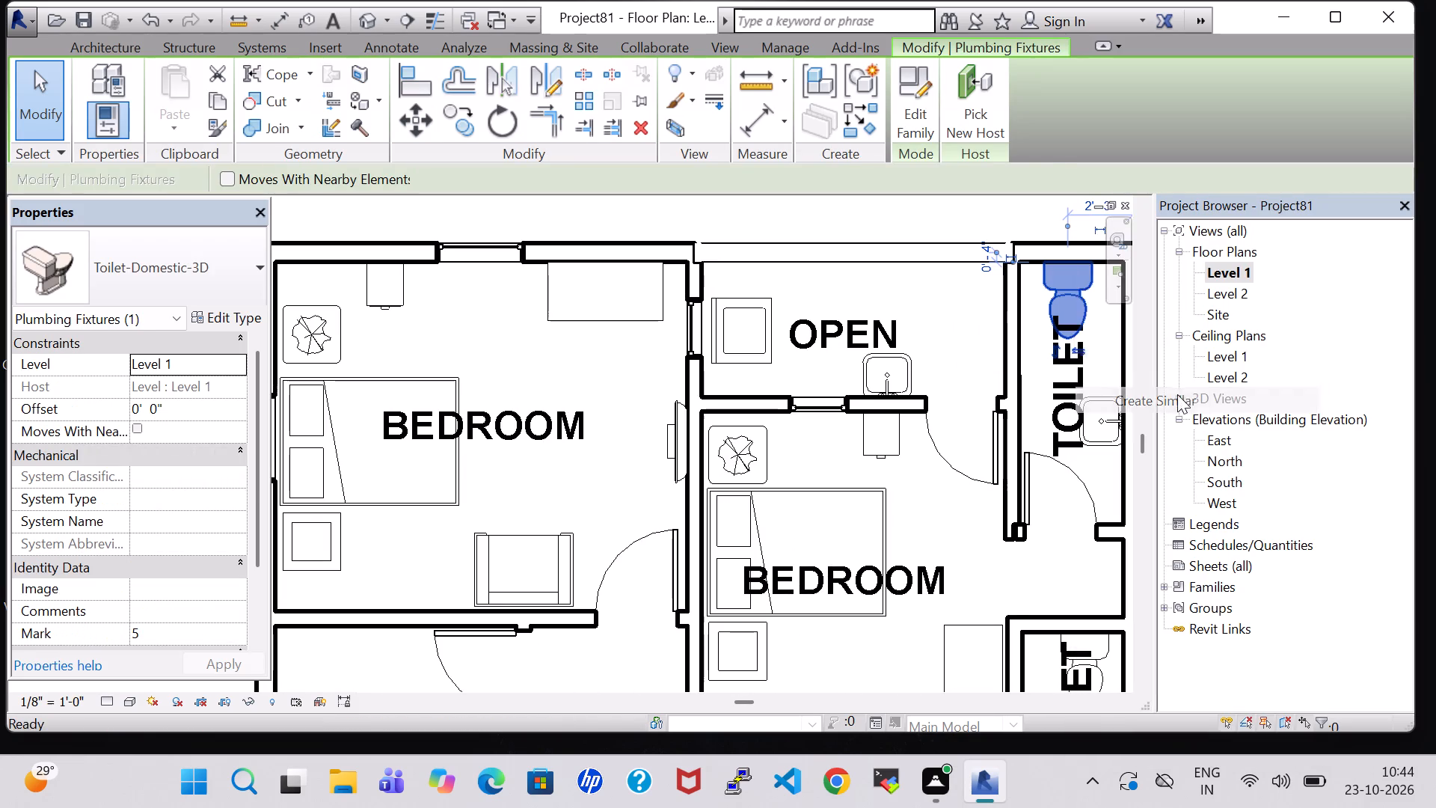
pyautogui.scroll(-5, 896, 587)
pyautogui.middleClick(861, 330)
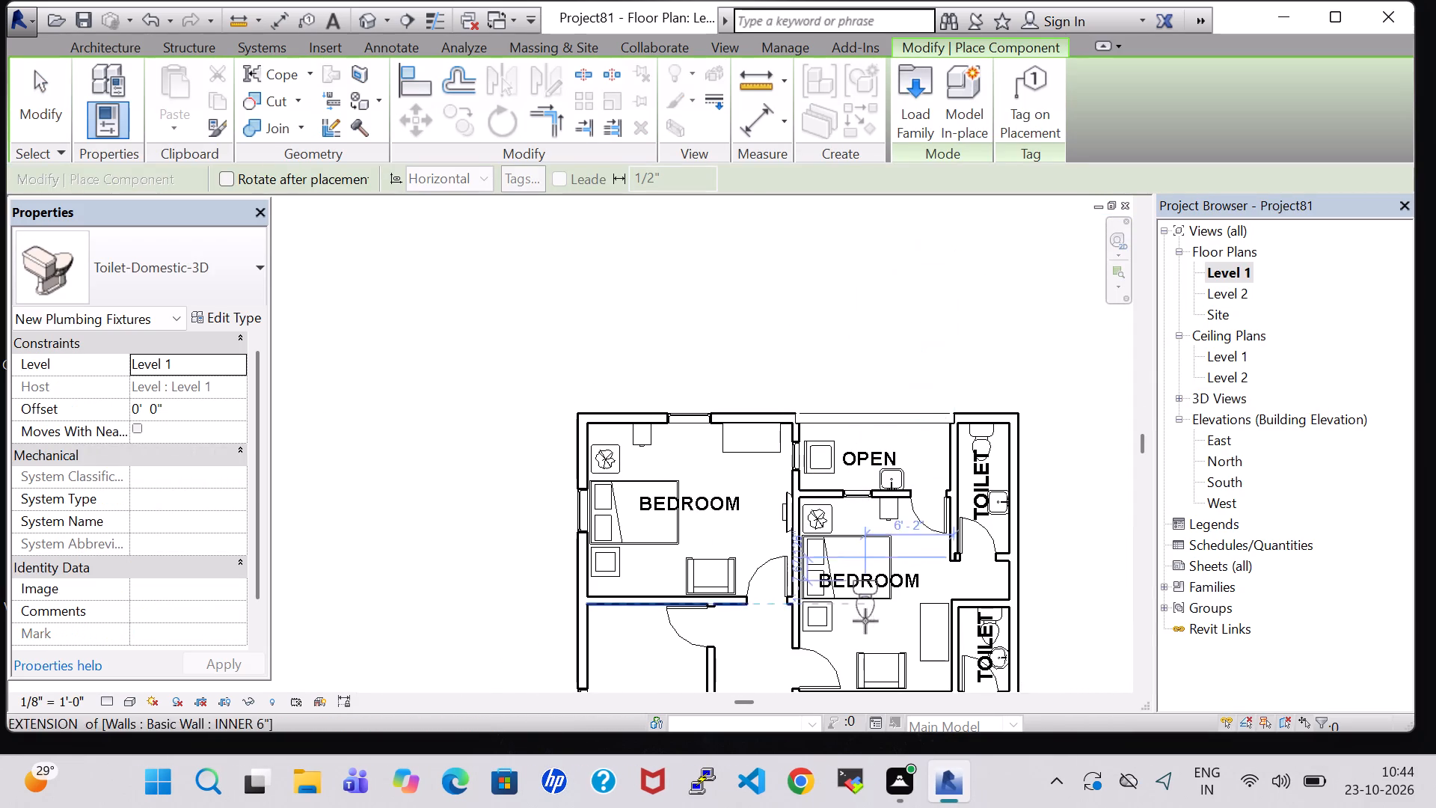
pyautogui.moveTo(865, 621); pyautogui.dragTo(830, 337, button='middle')
pyautogui.moveTo(850, 519); pyautogui.dragTo(853, 381, button='middle')
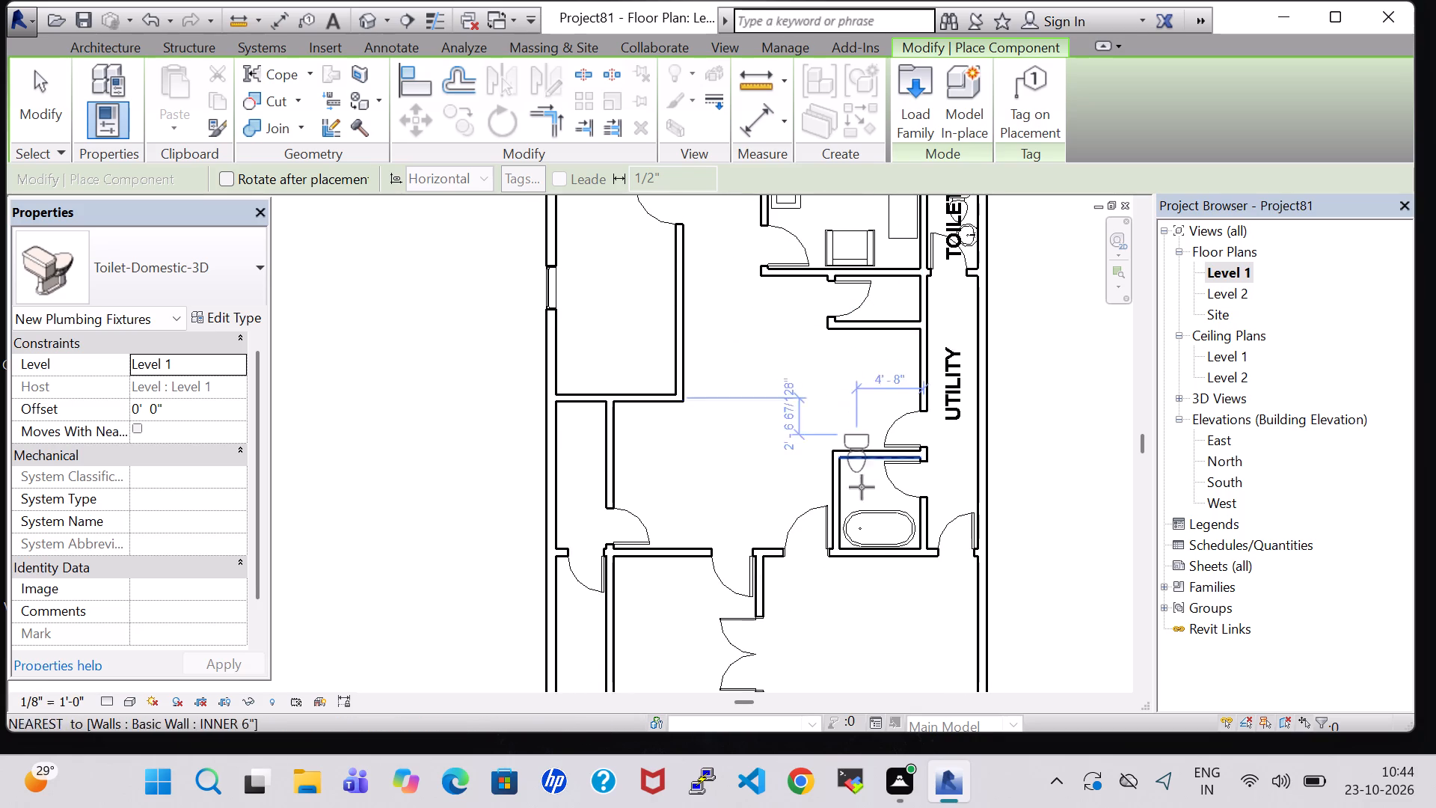
pyautogui.press('space')
pyautogui.scroll(6, 866, 500)
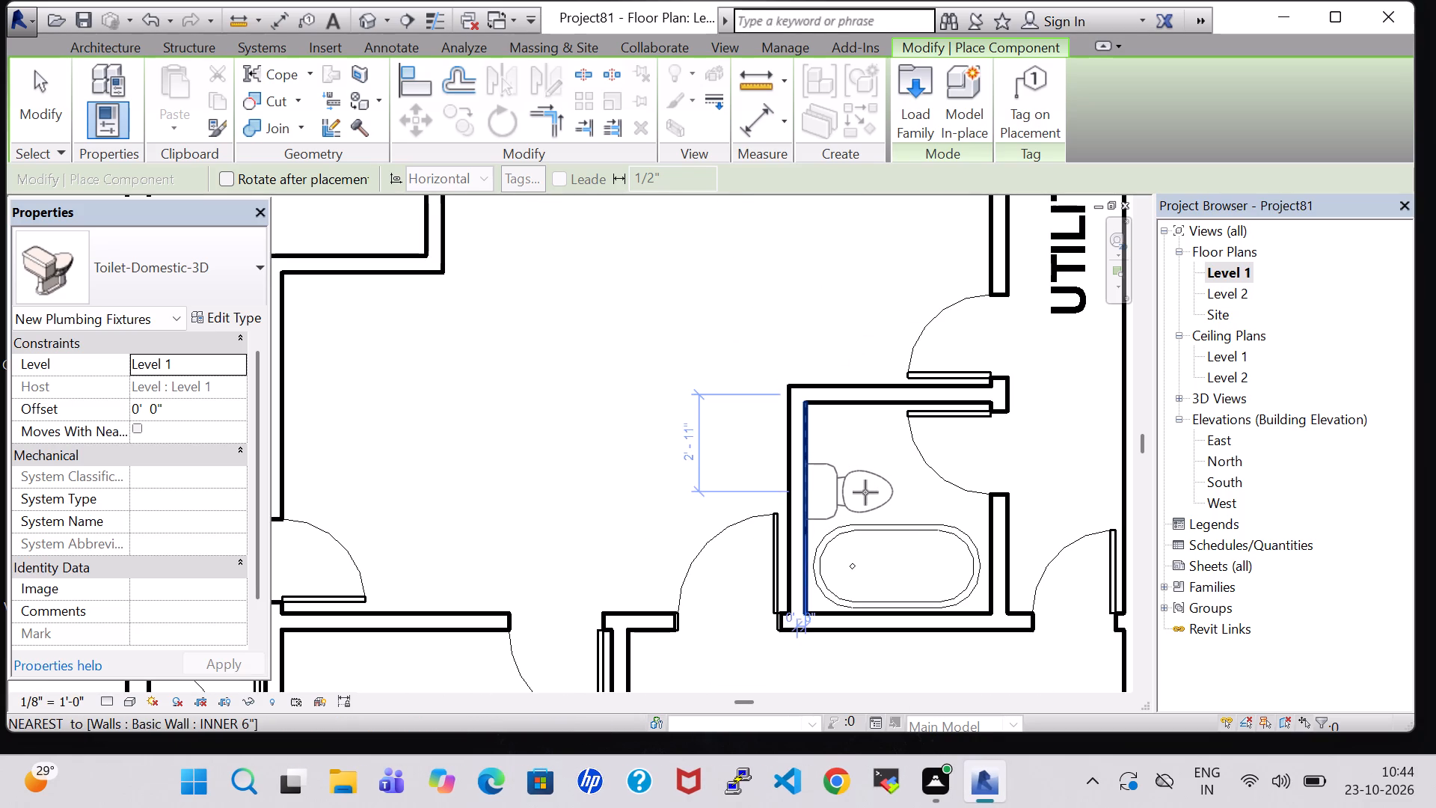
pyautogui.click(865, 486)
pyautogui.press('Escape')
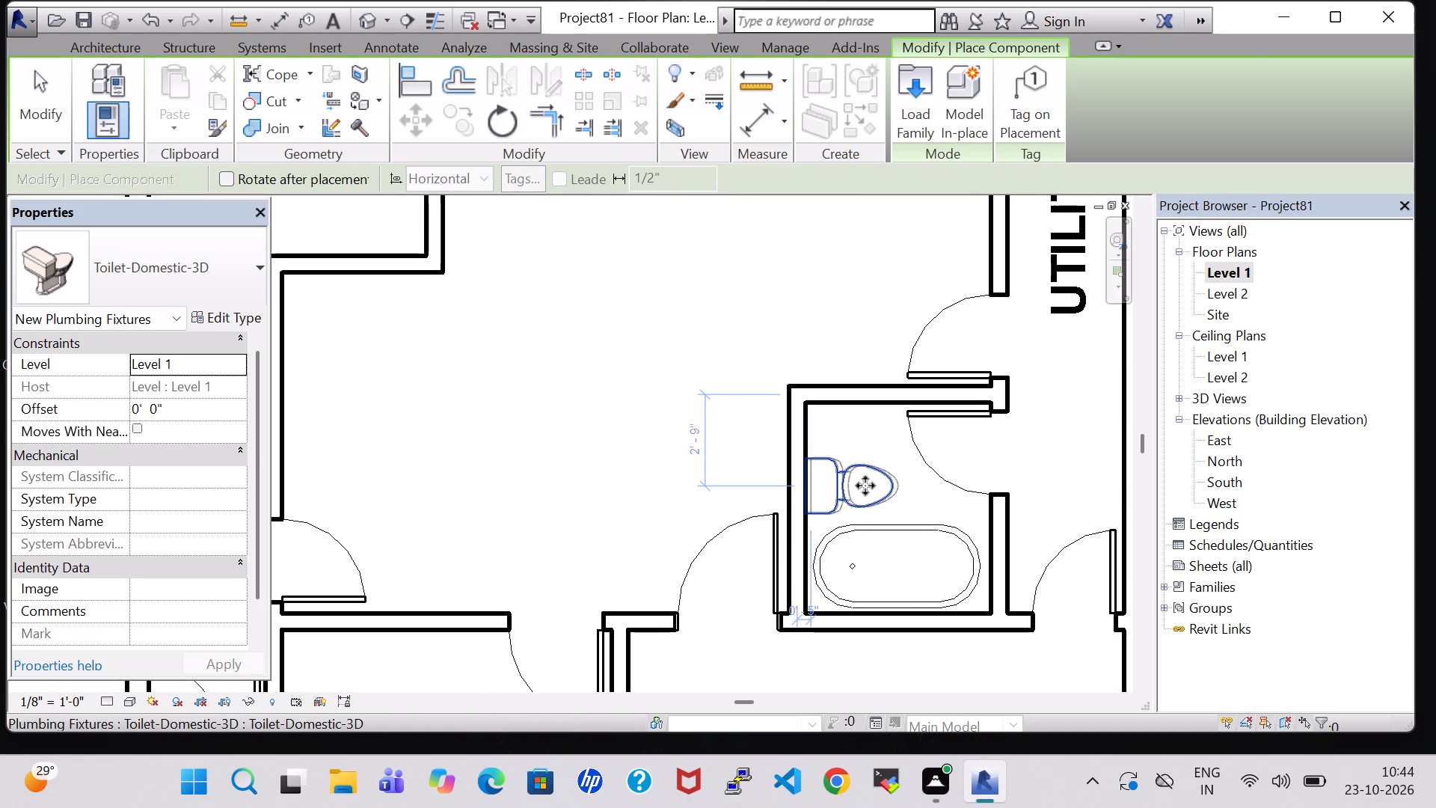
pyautogui.press('Escape')
# Place another 19" x 19" Sink Vanity-Round beside the toilet in the tub room, about 3'-7" from the UTILITY-side wall.
pyautogui.scroll(1, 865, 484)
pyautogui.scroll(-9, 865, 484)
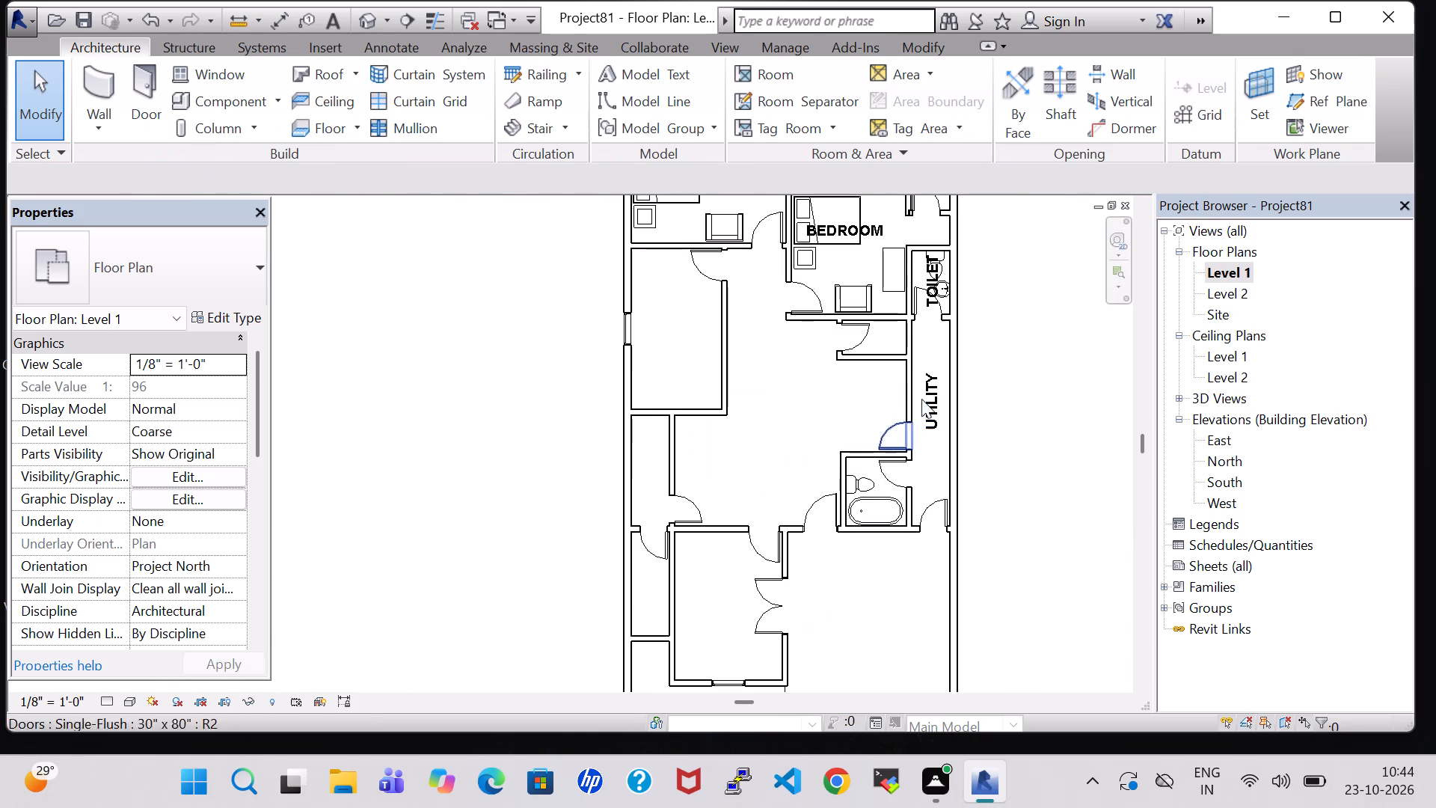
pyautogui.scroll(3, 944, 289)
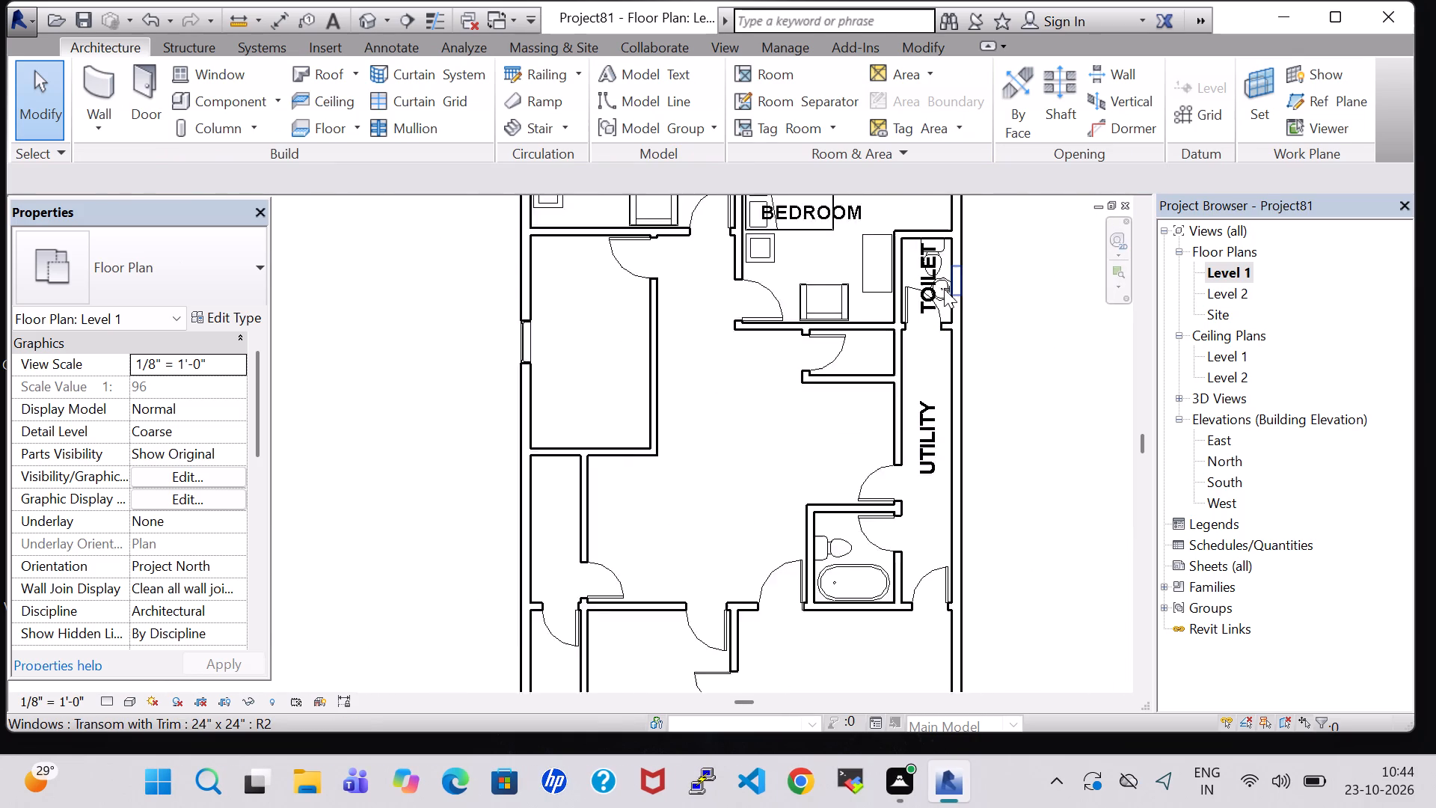
pyautogui.scroll(8, 944, 289)
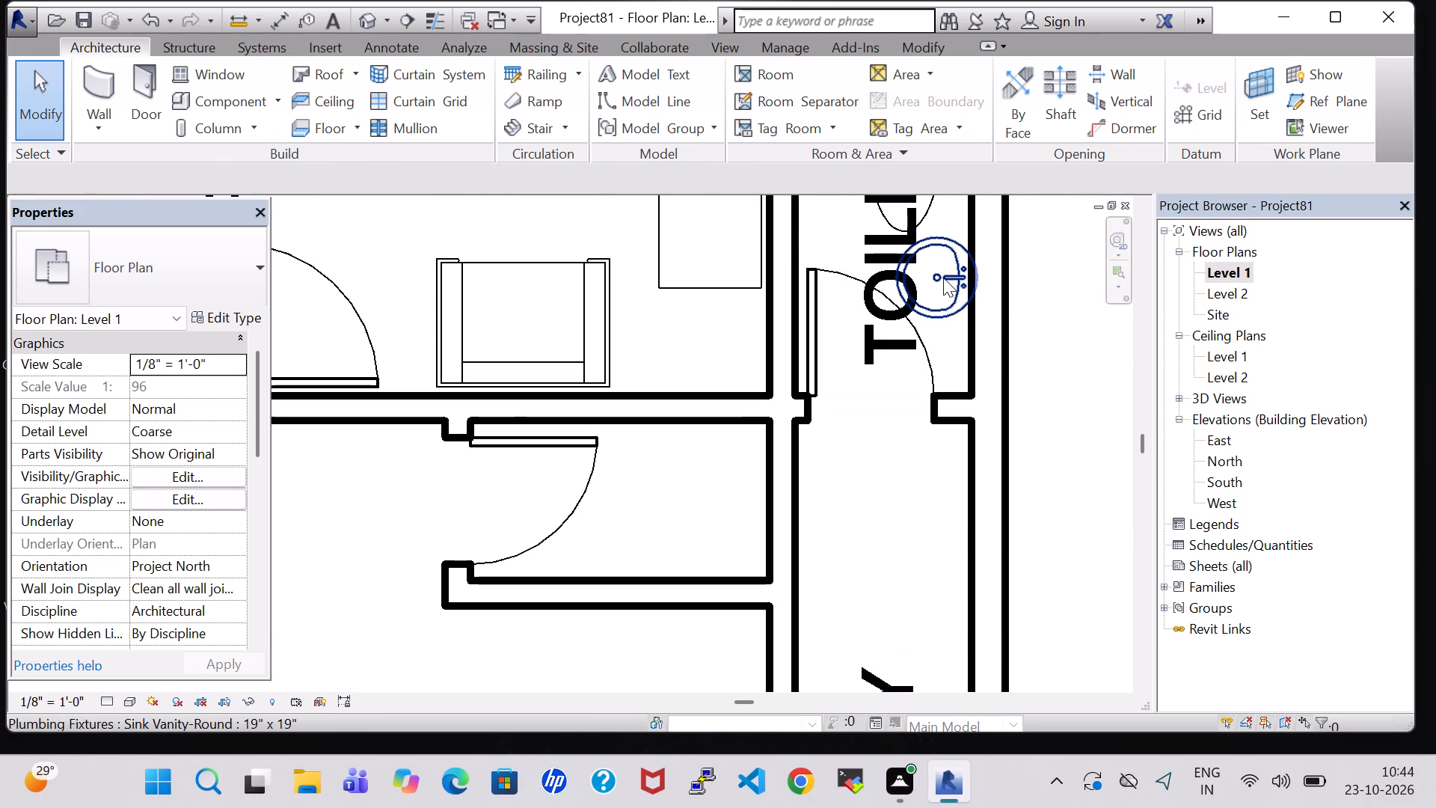
pyautogui.click(943, 278)
pyautogui.rightClick(943, 278)
pyautogui.click(1046, 400)
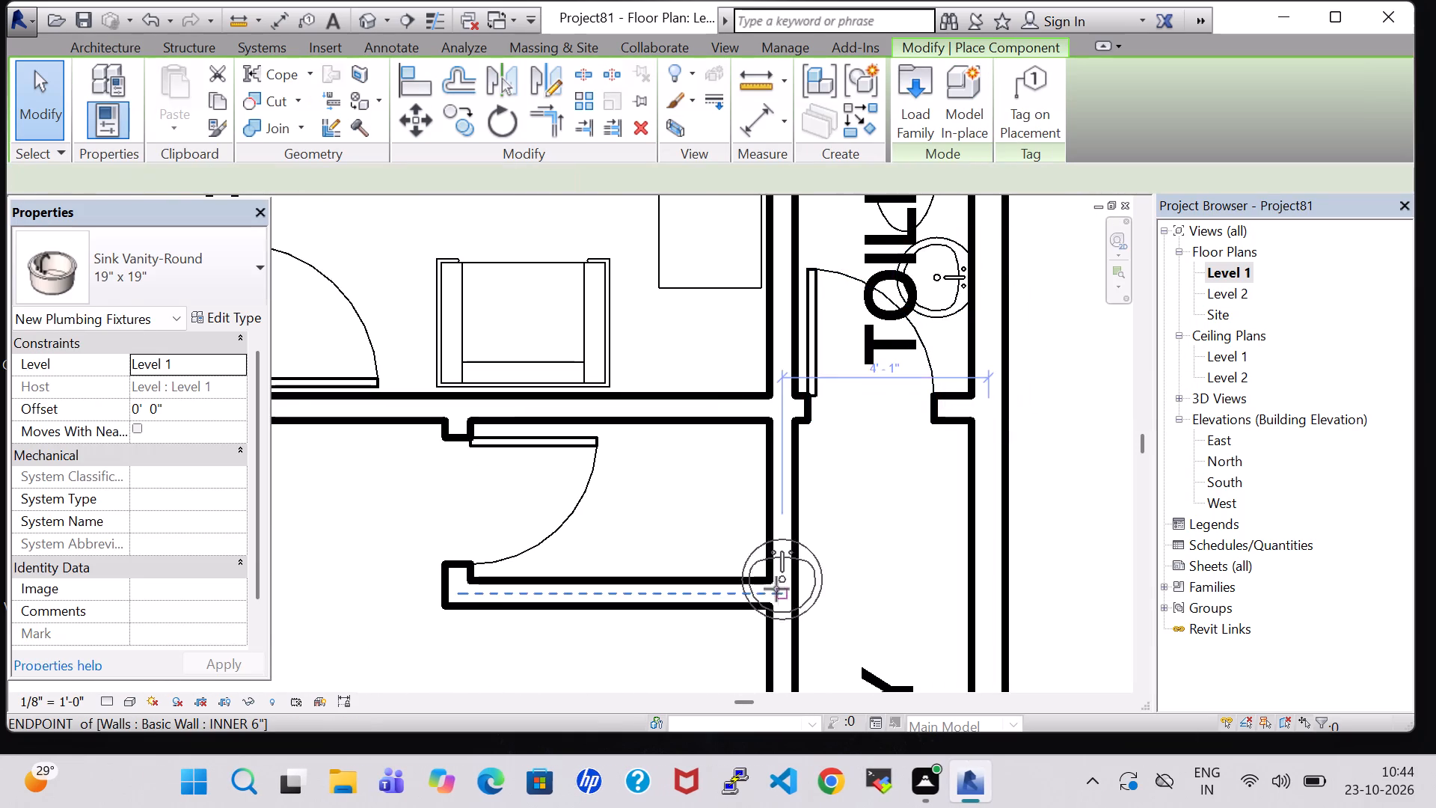
pyautogui.scroll(-6, 774, 598)
pyautogui.moveTo(773, 600); pyautogui.dragTo(766, 379, button='middle')
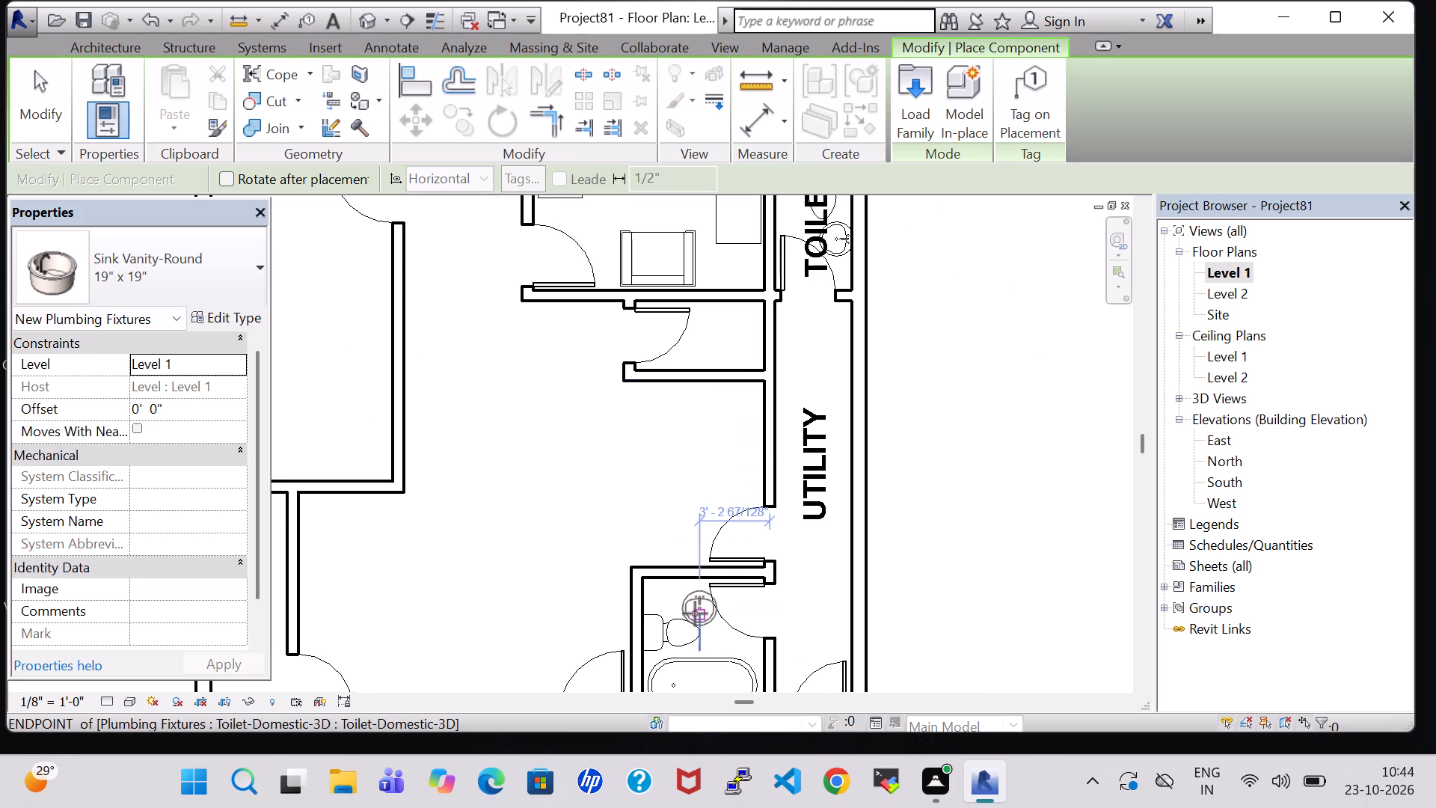
pyautogui.scroll(7, 699, 602)
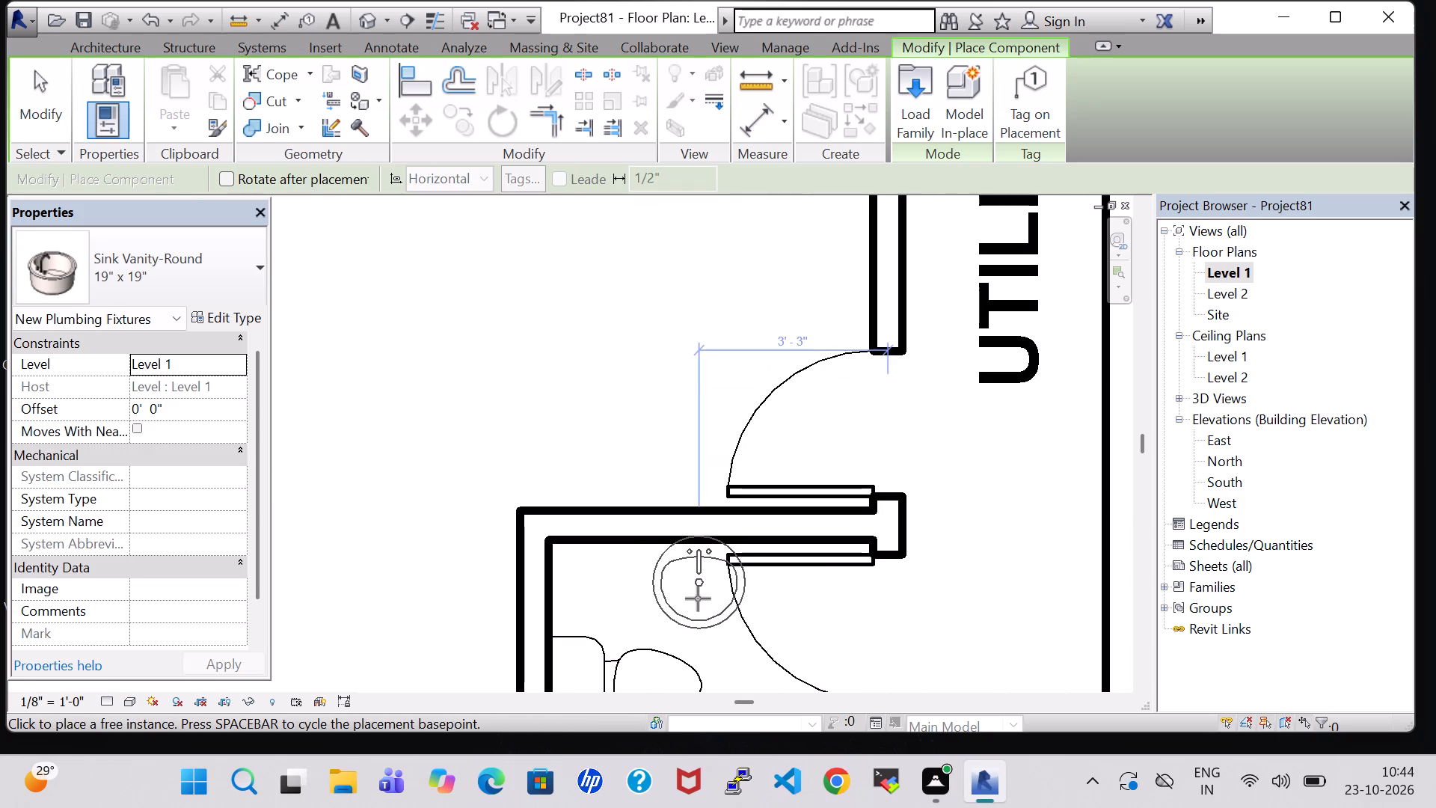
pyautogui.click(681, 599)
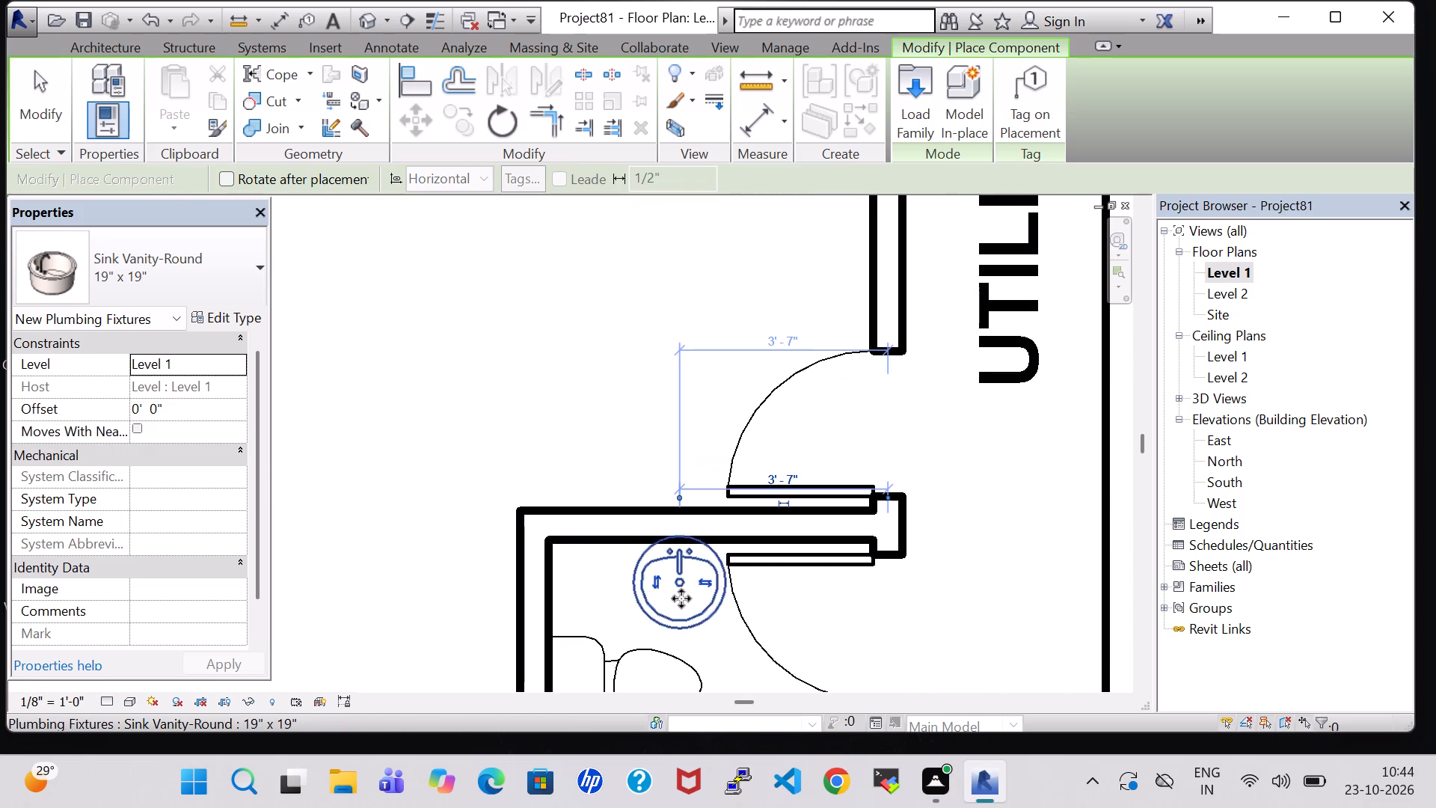
pyautogui.press('Escape')
pyautogui.press('Escape')
# Examine the tub room's toilet, sink, tub and doors from several angles in the 3D view.
pyautogui.scroll(-3, 1008, 588)
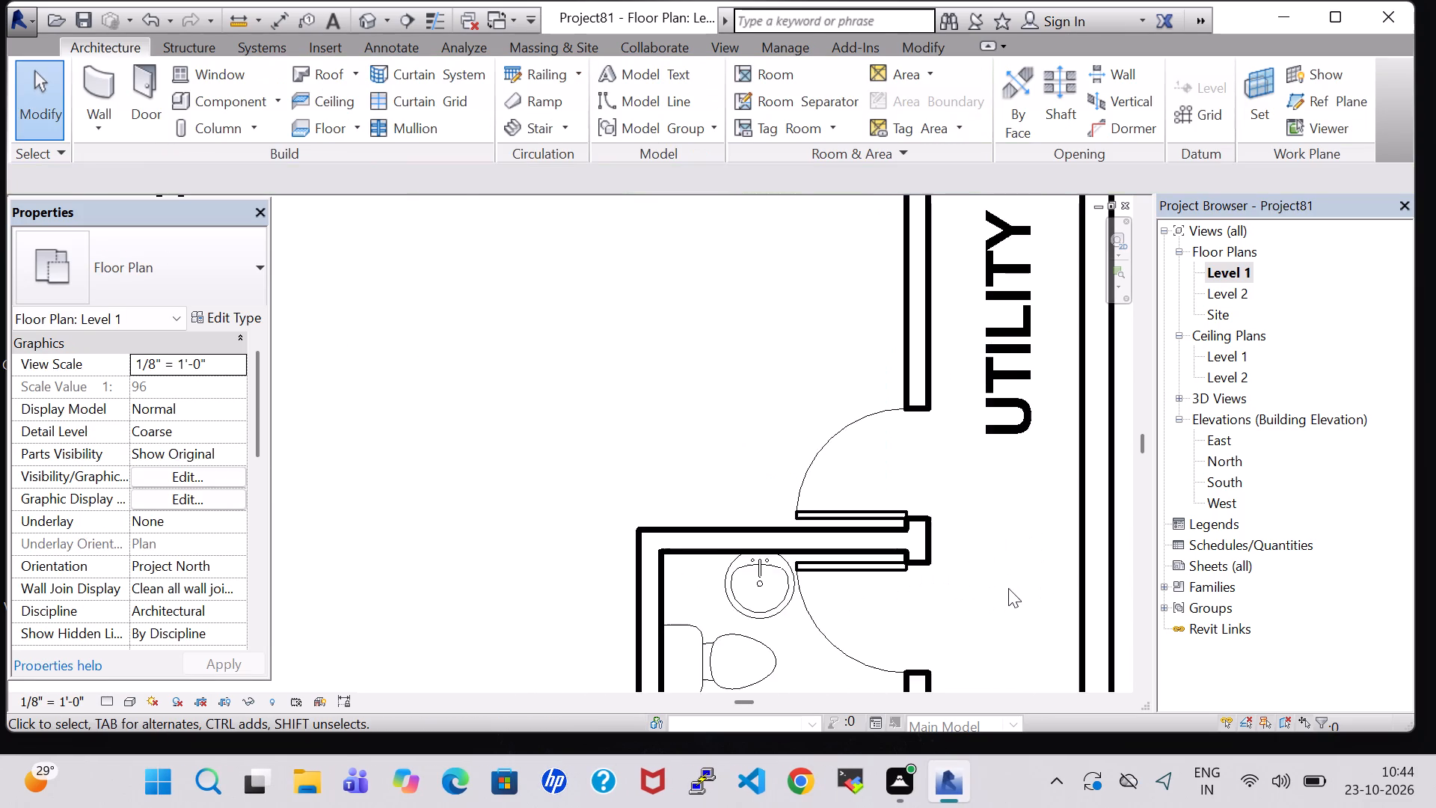
pyautogui.scroll(-2, 1008, 588)
pyautogui.moveTo(995, 555); pyautogui.dragTo(990, 513, button='middle')
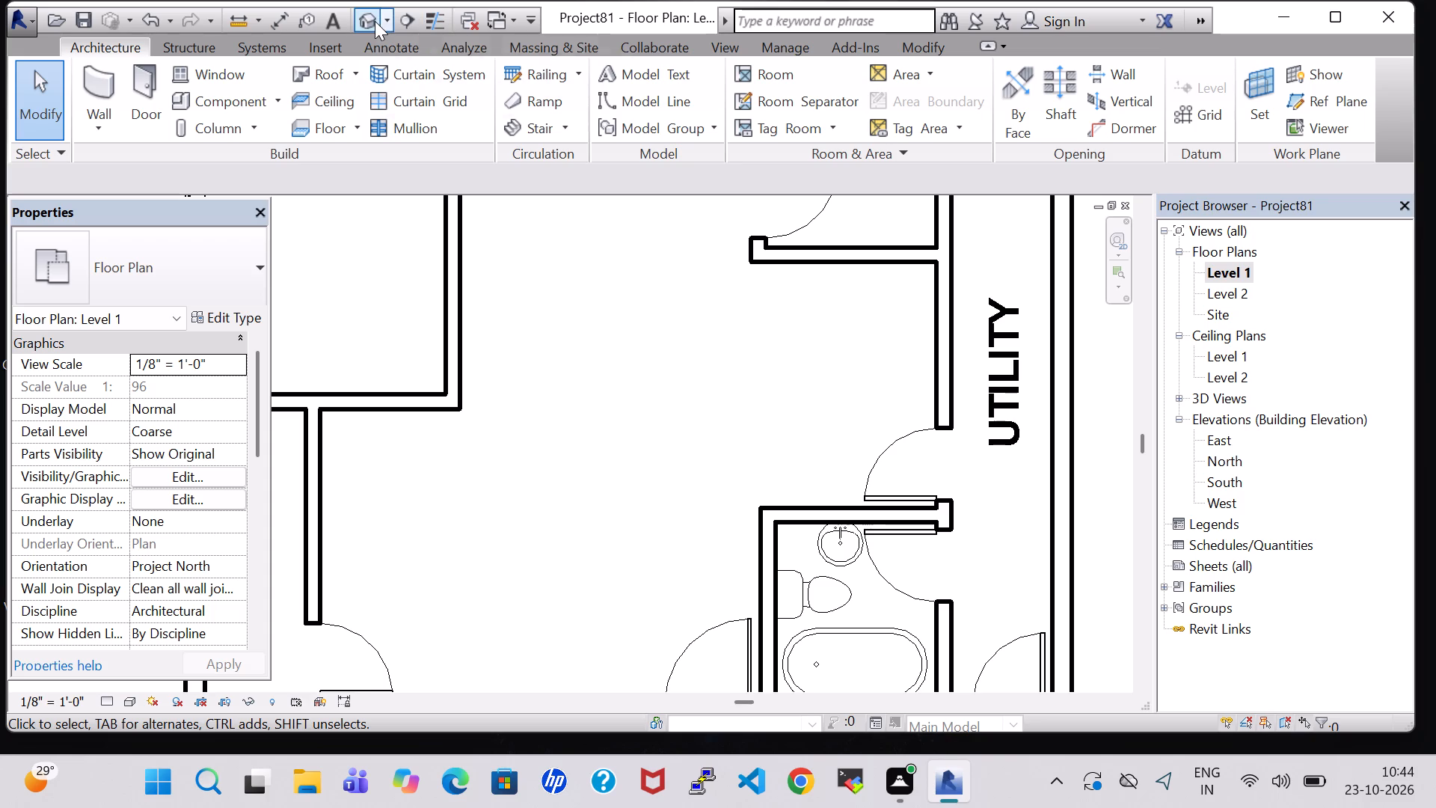
pyautogui.click(375, 21)
pyautogui.moveTo(877, 520); pyautogui.dragTo(587, 360, button='middle')
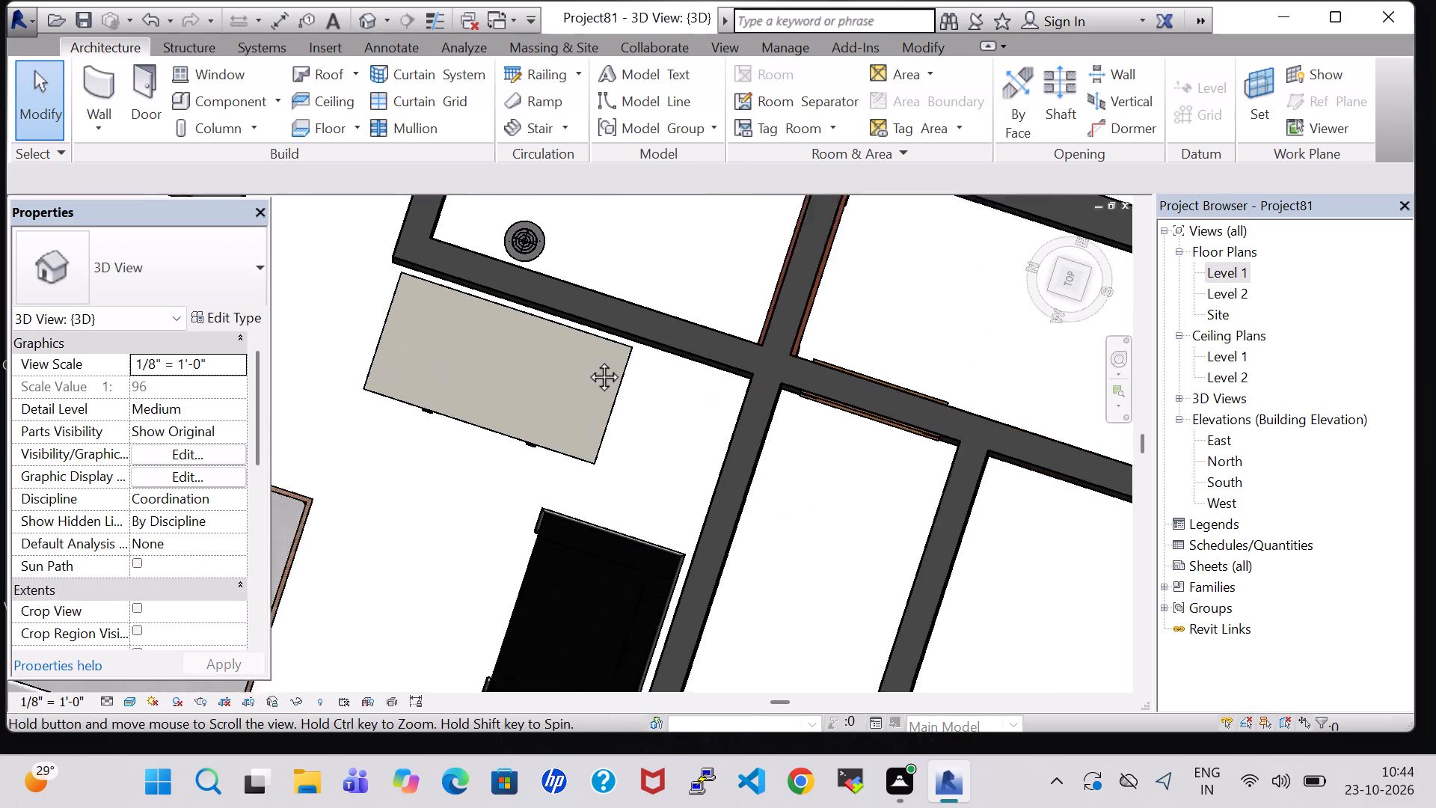
pyautogui.moveTo(587, 360); pyautogui.dragTo(573, 351, button='middle')
pyautogui.moveTo(752, 507); pyautogui.dragTo(596, 315, button='middle')
pyautogui.moveTo(871, 375); pyautogui.dragTo(649, 397, button='middle')
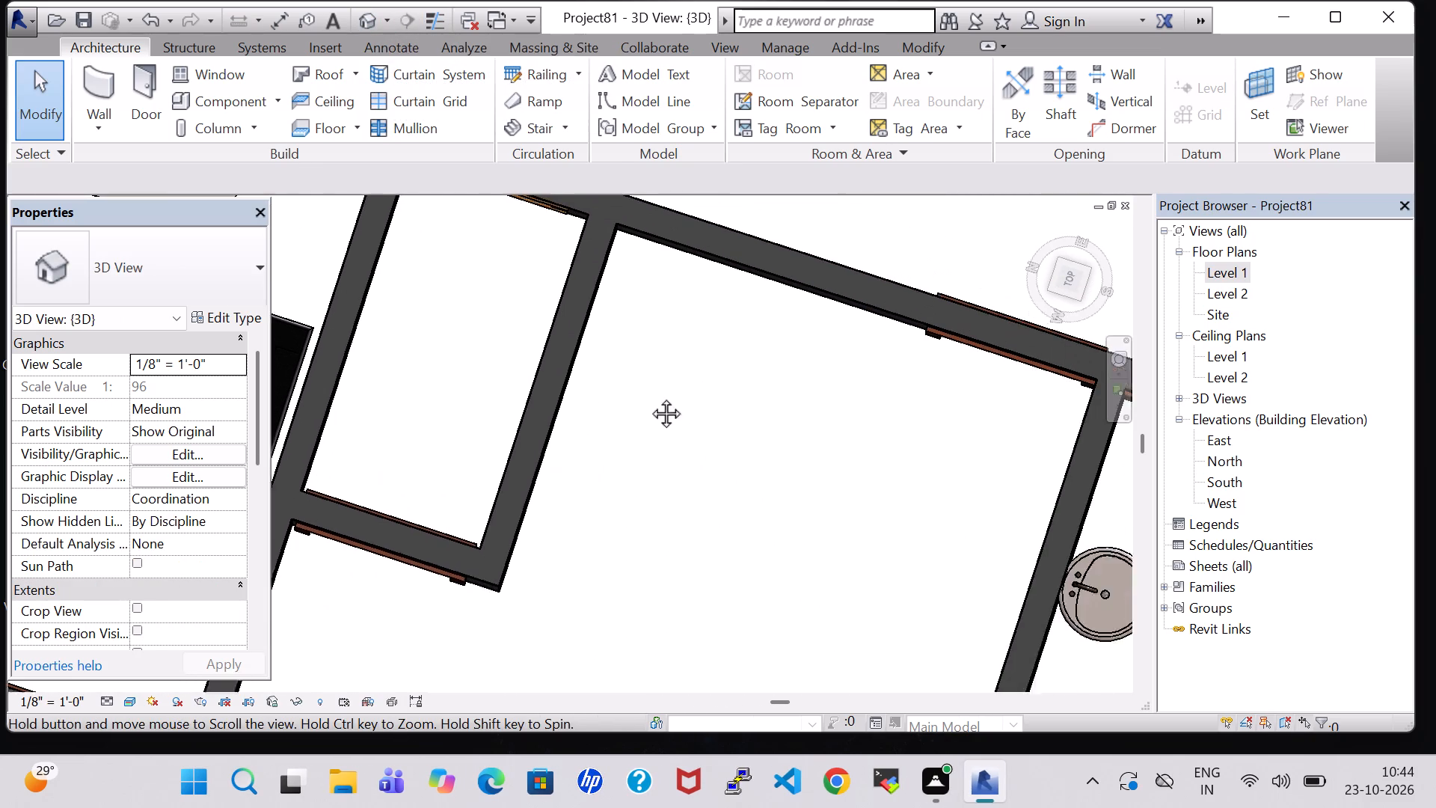
pyautogui.moveTo(649, 397); pyautogui.dragTo(544, 425, button='middle')
pyautogui.moveTo(667, 539); pyautogui.dragTo(488, 423, button='middle')
pyautogui.keyDown('shift'); pyautogui.moveTo(837, 474); pyautogui.dragTo(805, 425, button='middle'); pyautogui.keyUp('shift')
pyautogui.keyDown('shift'); pyautogui.scroll(1, 836, 474); pyautogui.keyUp('shift')
pyautogui.moveTo(894, 587); pyautogui.dragTo(845, 543, button='middle')
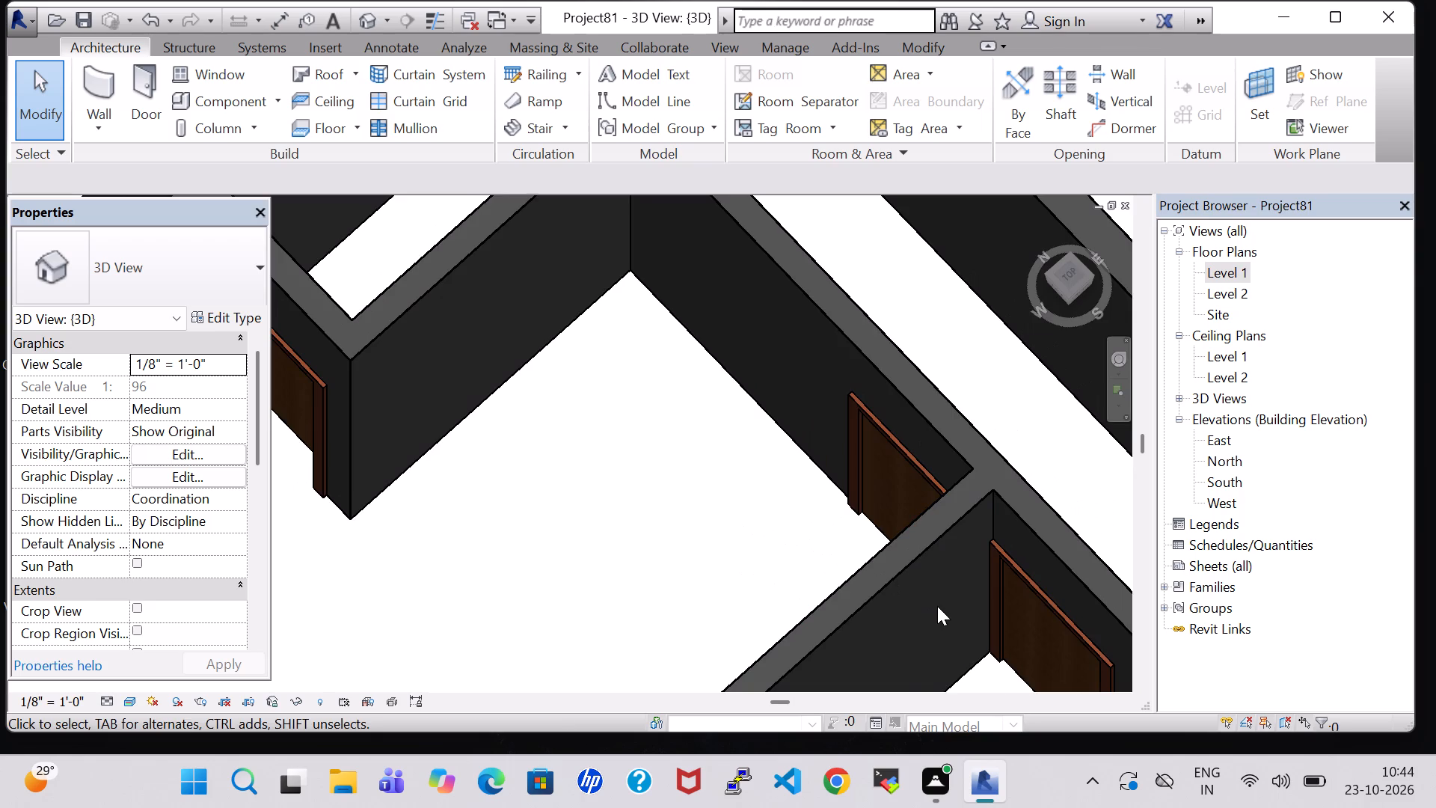
pyautogui.moveTo(937, 606); pyautogui.dragTo(636, 209, button='middle')
pyautogui.moveTo(708, 356); pyautogui.dragTo(591, 328, button='middle')
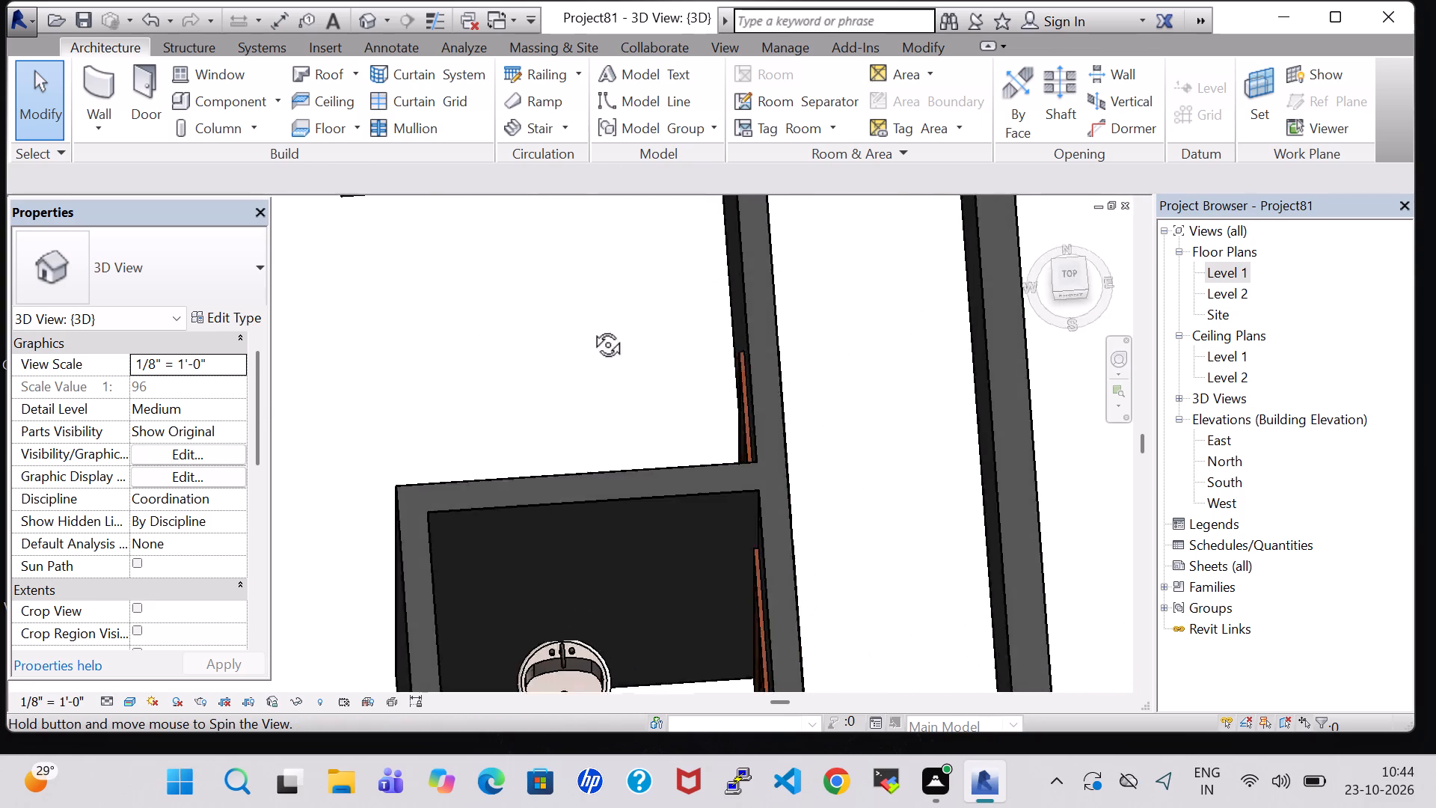
pyautogui.moveTo(591, 328); pyautogui.dragTo(589, 320, button='middle')
pyautogui.moveTo(590, 405); pyautogui.dragTo(607, 171, button='middle')
pyautogui.moveTo(649, 582); pyautogui.dragTo(650, 491, button='middle')
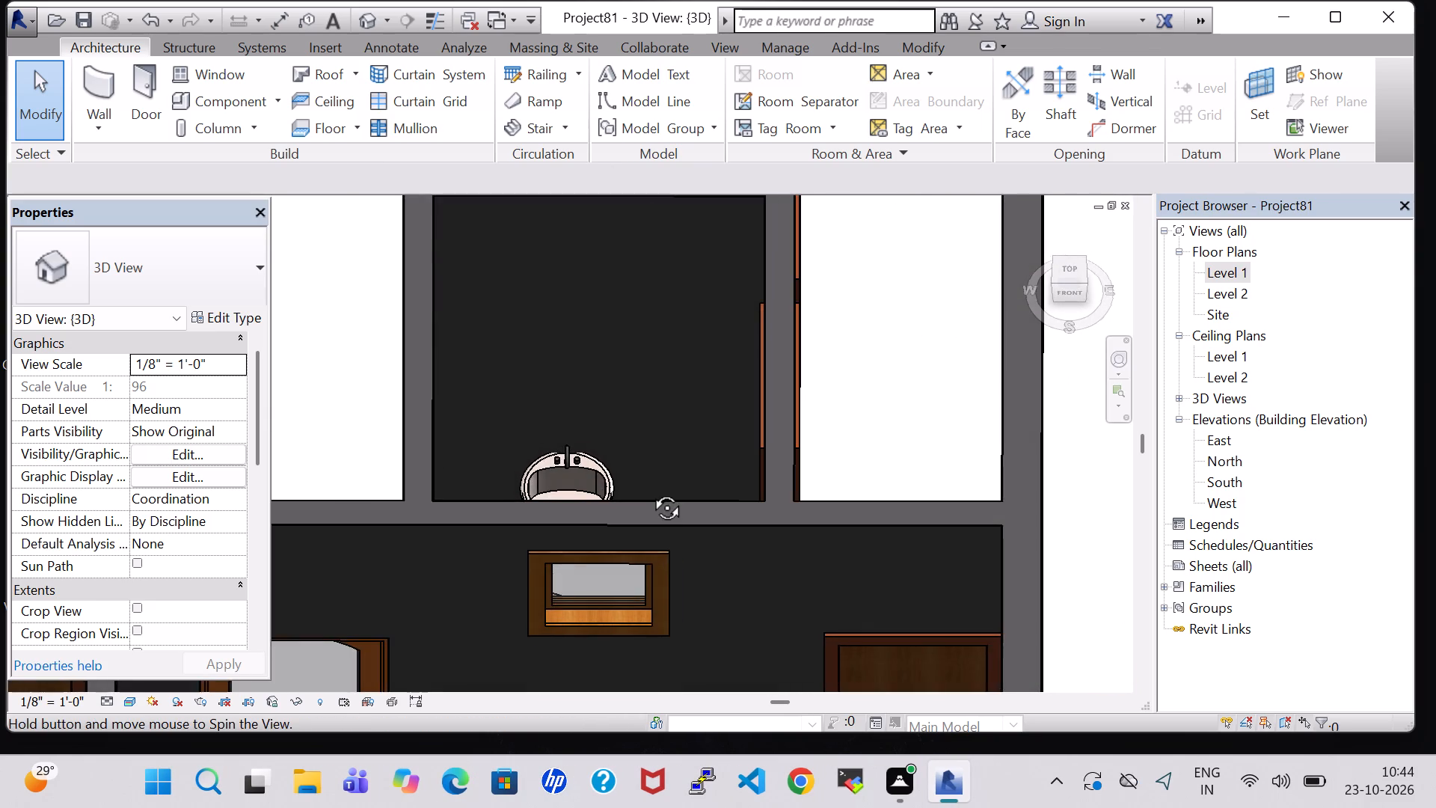
pyautogui.moveTo(650, 491); pyautogui.dragTo(628, 613, button='middle')
pyautogui.keyDown('shift'); pyautogui.moveTo(622, 599); pyautogui.dragTo(543, 636, button='middle'); pyautogui.keyUp('shift')
pyautogui.moveTo(574, 500); pyautogui.dragTo(773, 293, button='middle')
pyautogui.scroll(1, 595, 491)
pyautogui.scroll(-3, 737, 306)
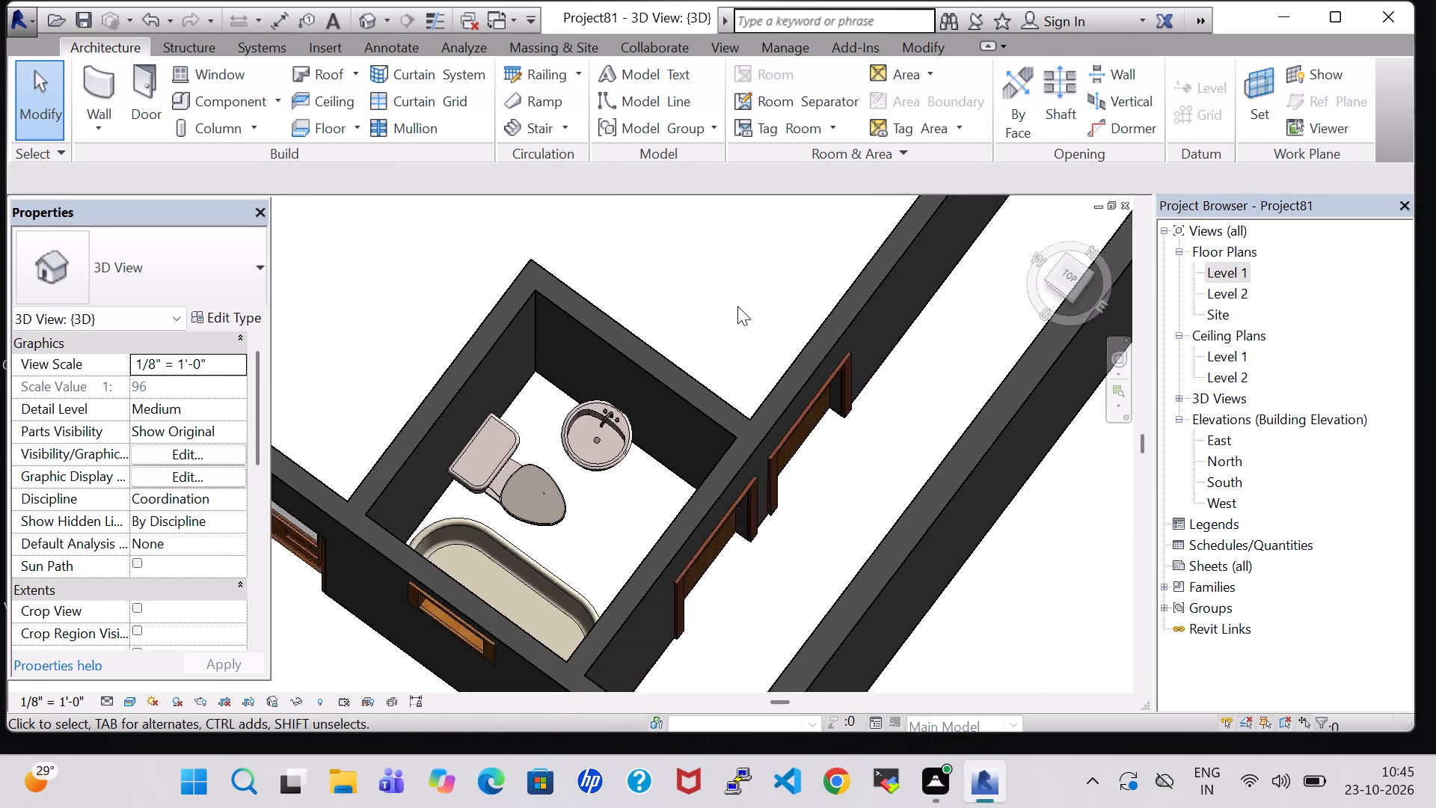
pyautogui.scroll(-1, 737, 306)
pyautogui.keyDown('shift'); pyautogui.moveTo(732, 313); pyautogui.dragTo(812, 330, button='middle'); pyautogui.keyUp('shift')
pyautogui.moveTo(810, 330); pyautogui.dragTo(810, 551, button='middle')
# Place another 5" Strainer - 2" Drain round floor drain on the Level 1 work plane in the tub room, between the fixtures and the door.
pyautogui.scroll(-1, 808, 518)
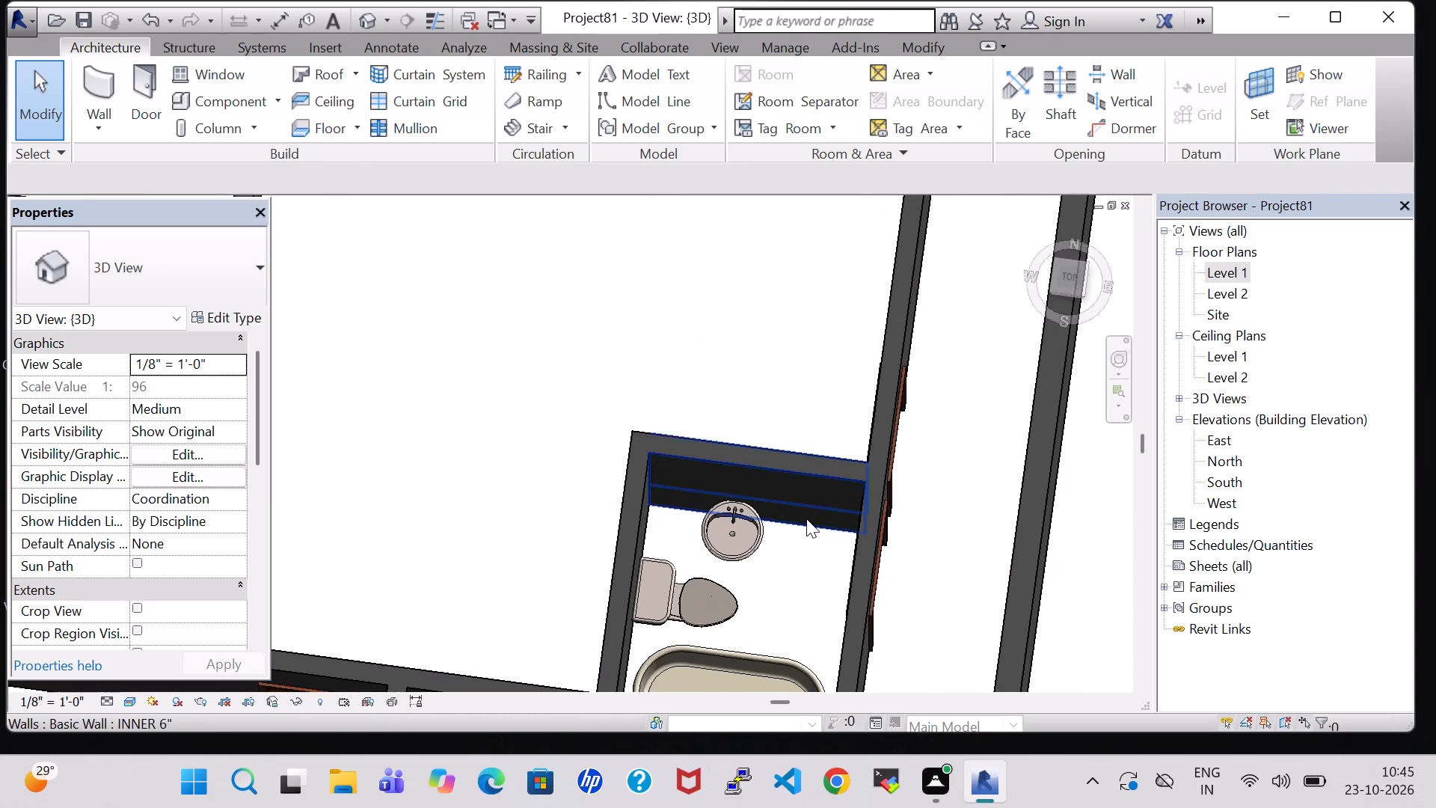
pyautogui.scroll(-6, 806, 518)
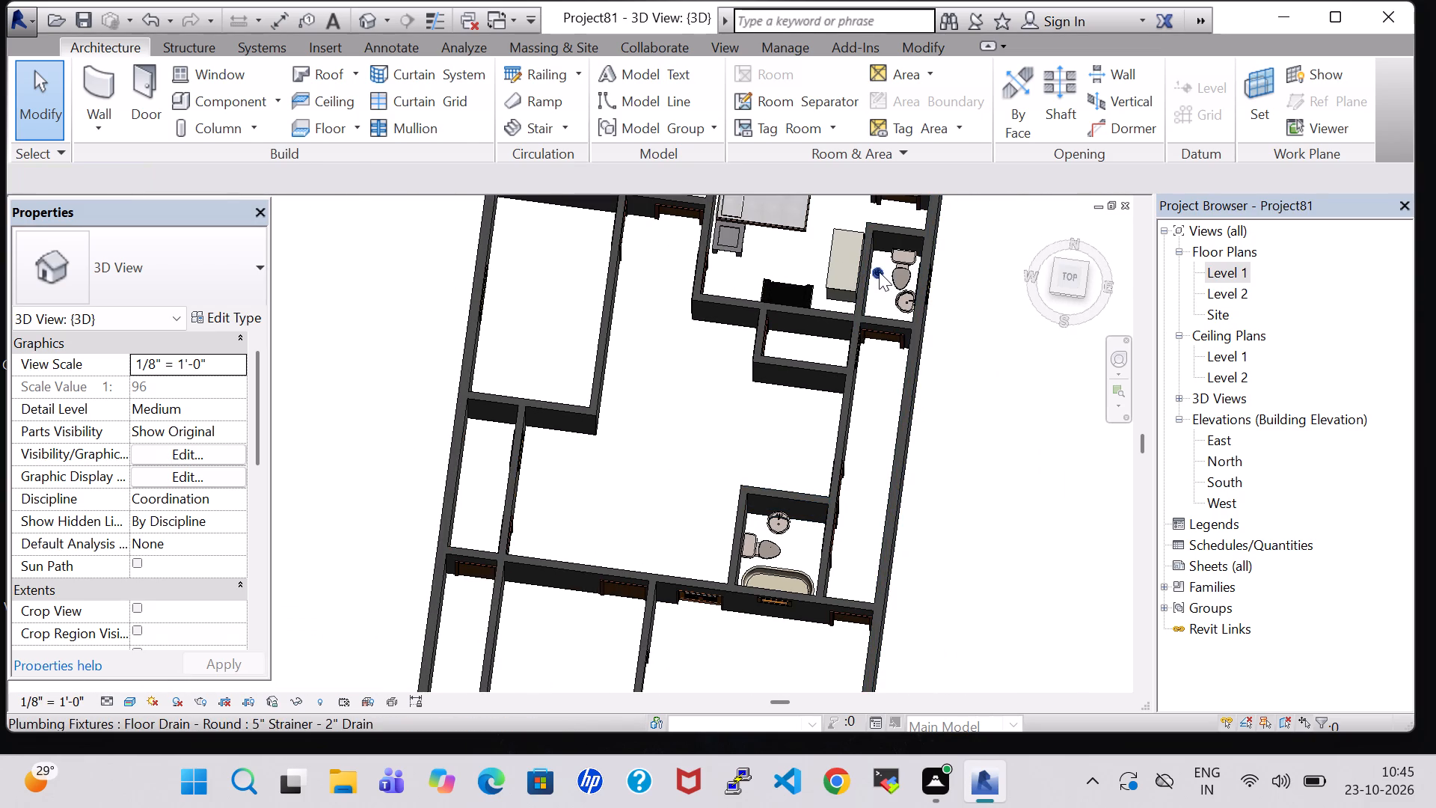
pyautogui.click(879, 272)
pyautogui.rightClick(879, 272)
pyautogui.click(976, 401)
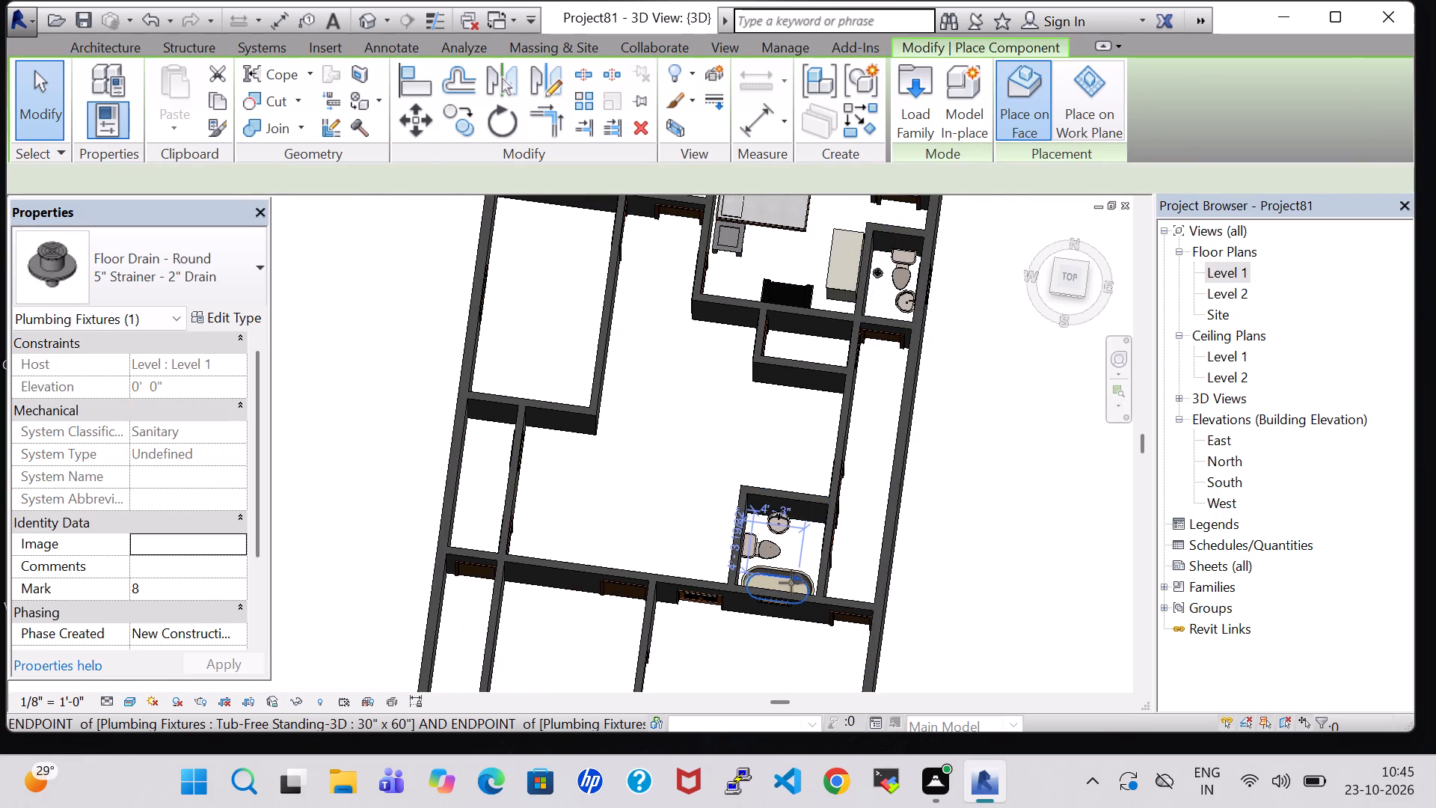
pyautogui.scroll(4, 791, 583)
pyautogui.click(1109, 99)
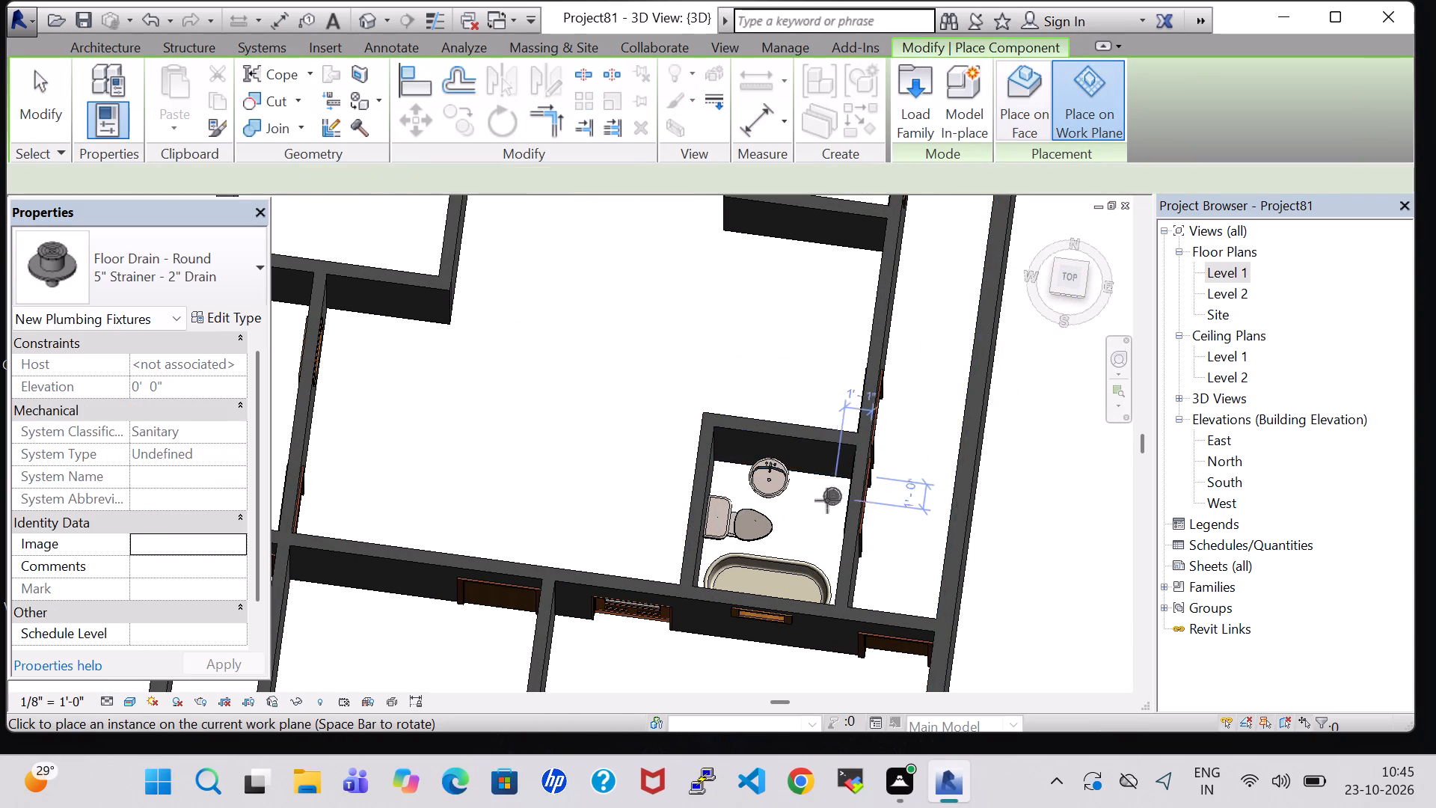
pyautogui.scroll(6, 826, 501)
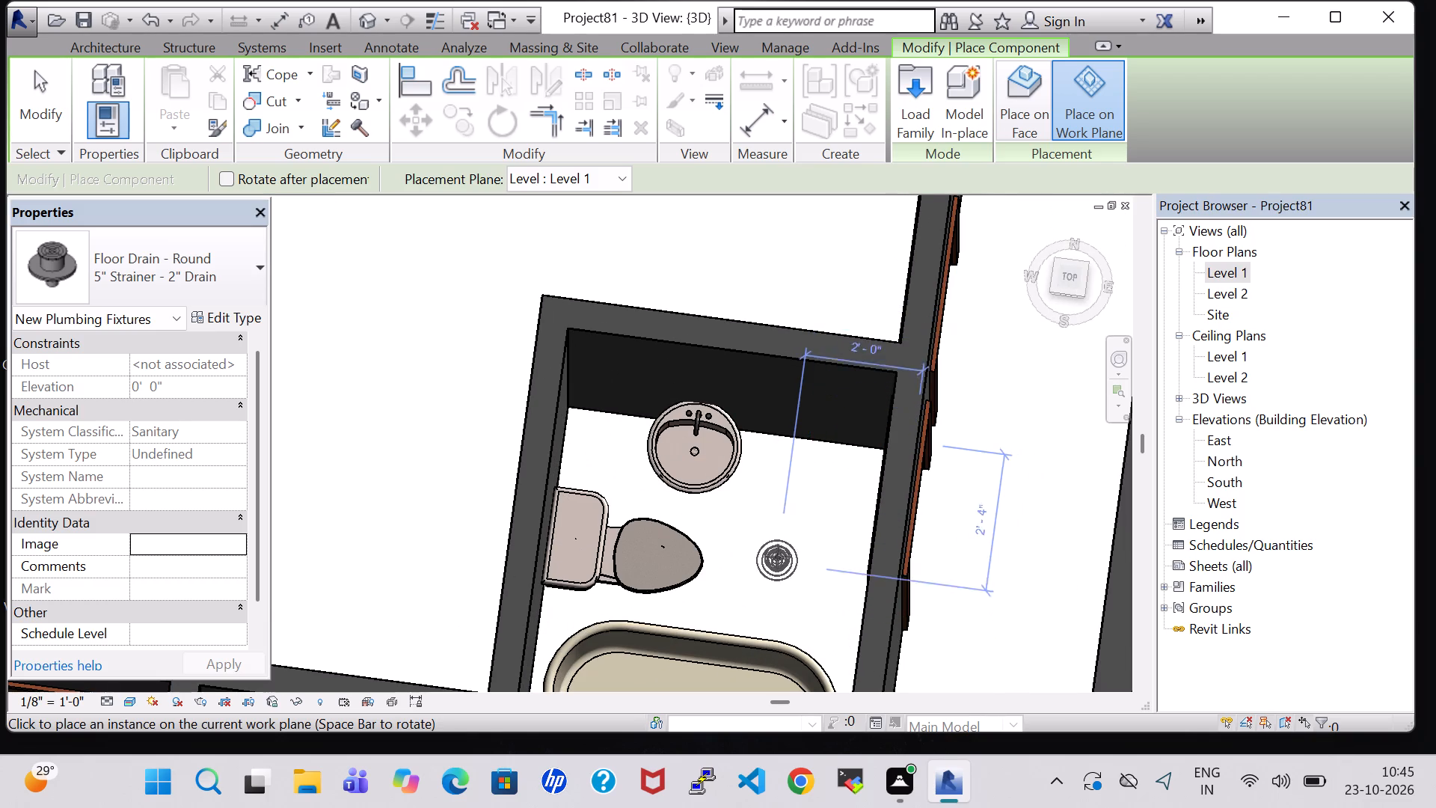
pyautogui.keyDown('shift'); pyautogui.moveTo(786, 508); pyautogui.dragTo(785, 562, button='middle'); pyautogui.keyUp('shift')
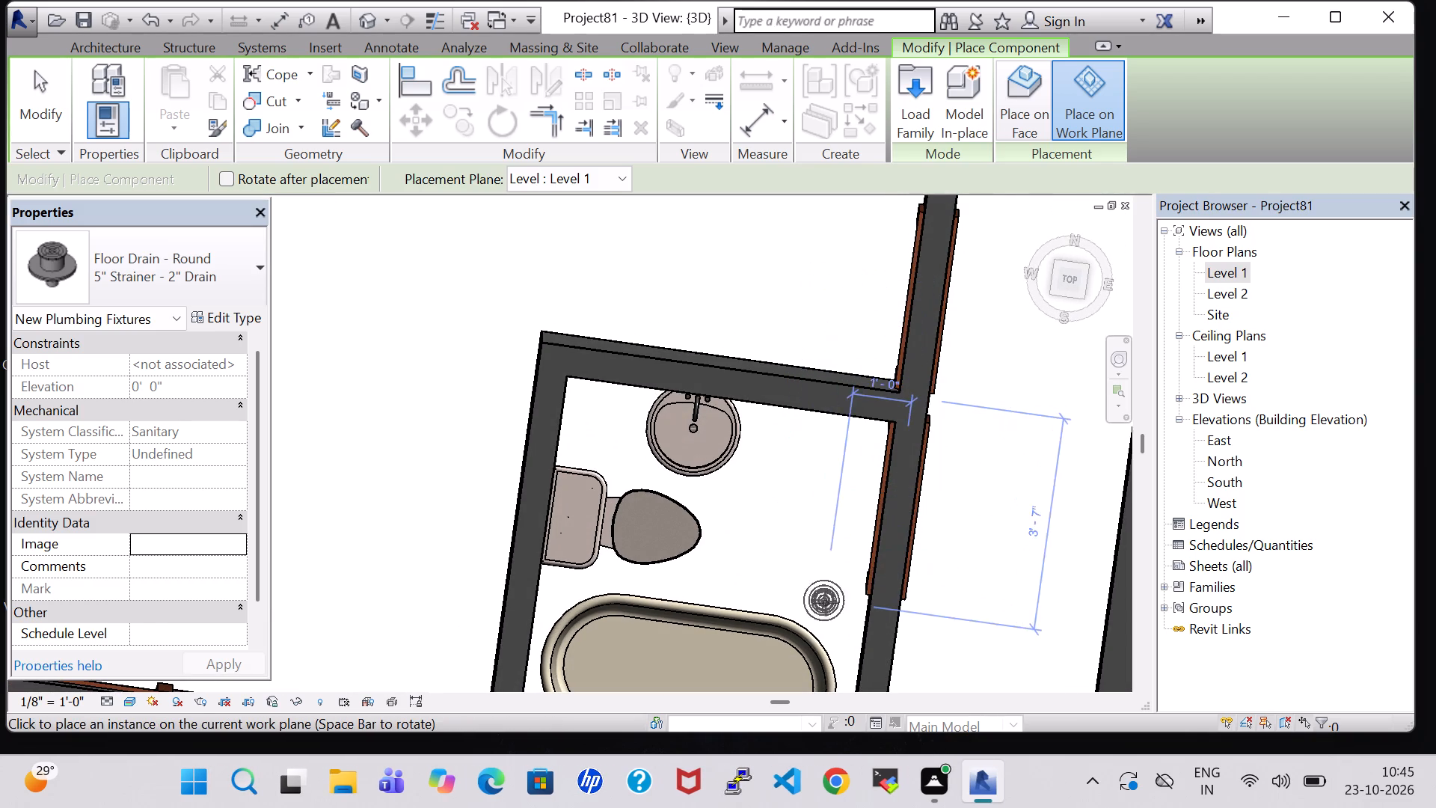
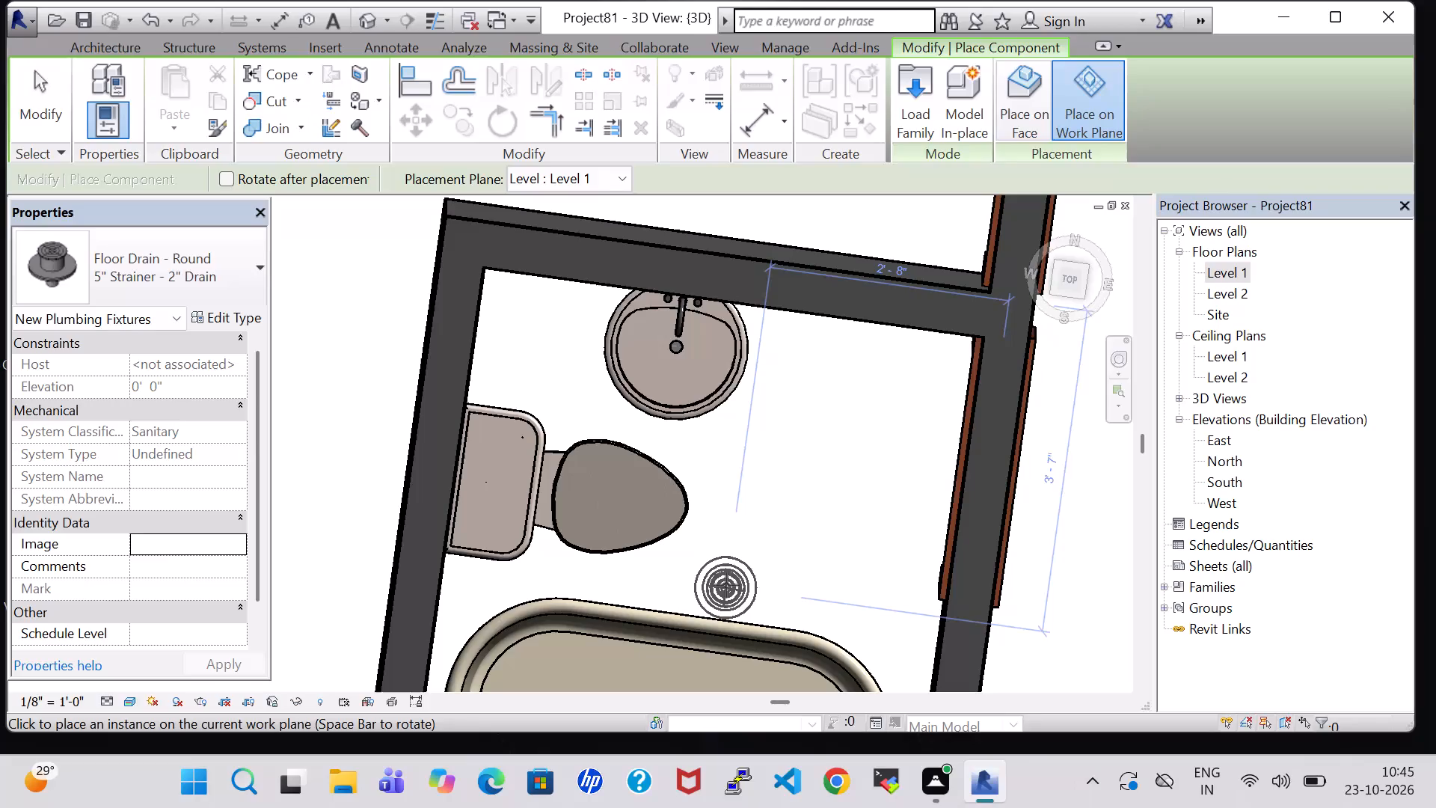
# Leave drain placement and nudge the bathroom's toilet three increments away from the bathtub, towards the round sink.
pyautogui.scroll(-4, 728, 585)
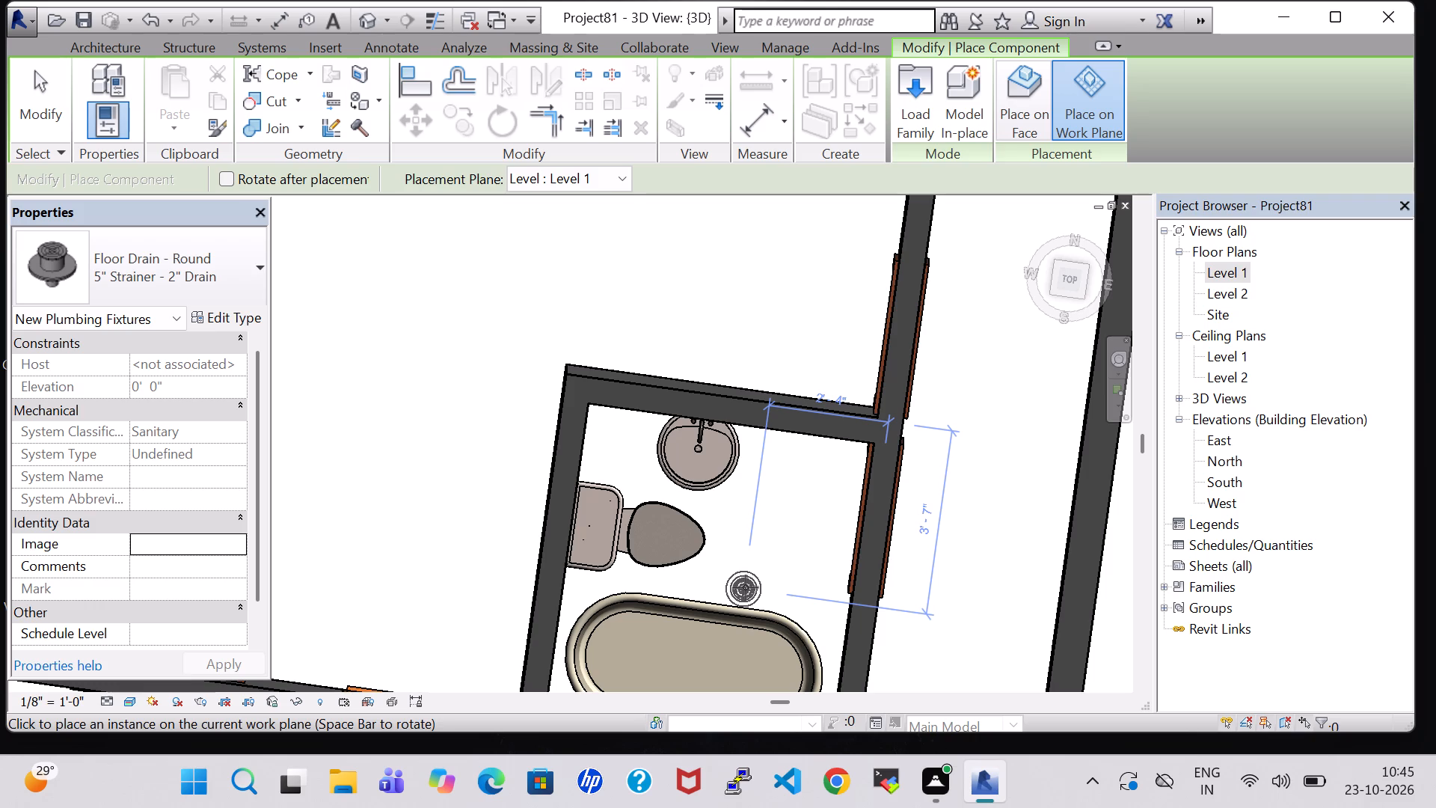
pyautogui.press('Escape')
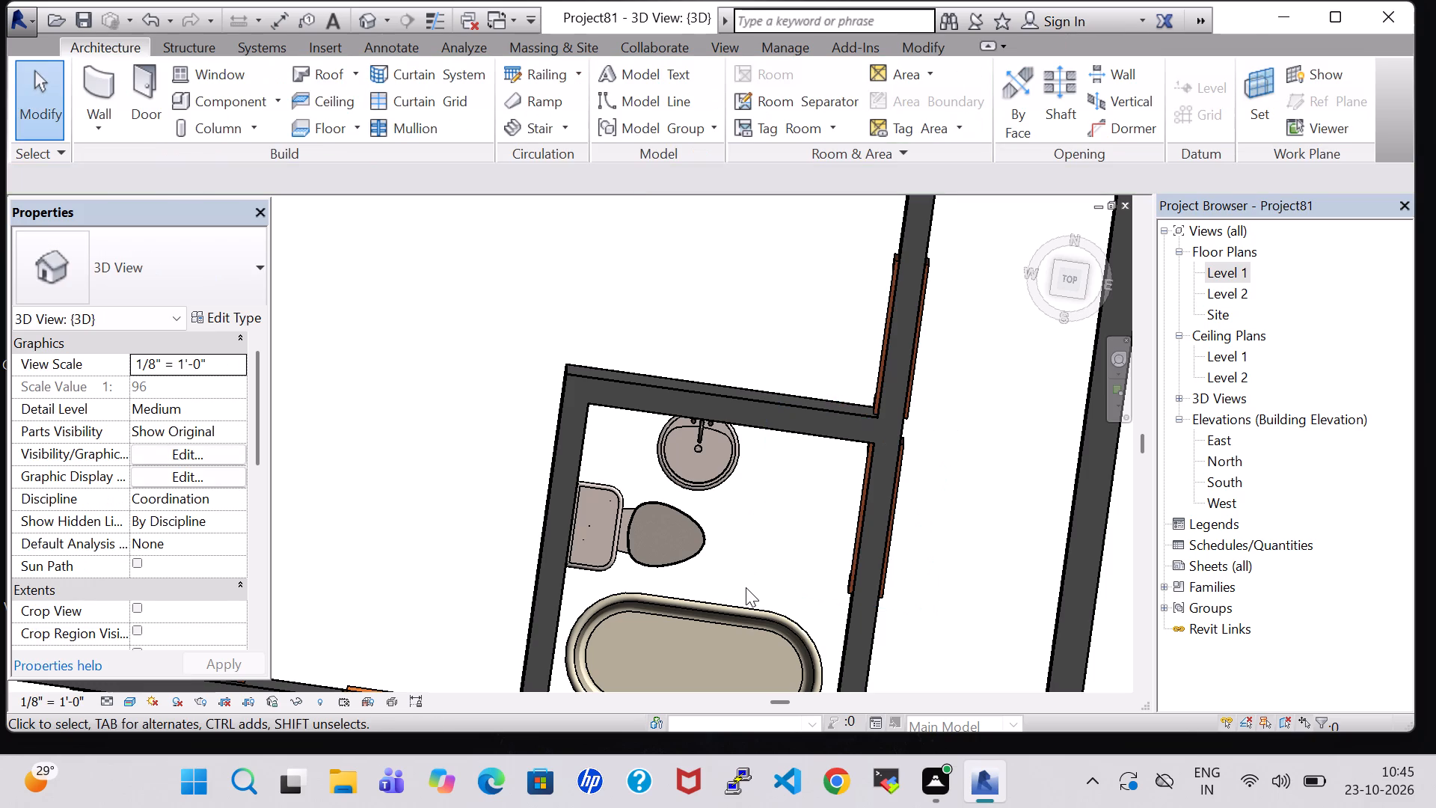
pyautogui.moveTo(746, 587); pyautogui.dragTo(764, 444, button='middle')
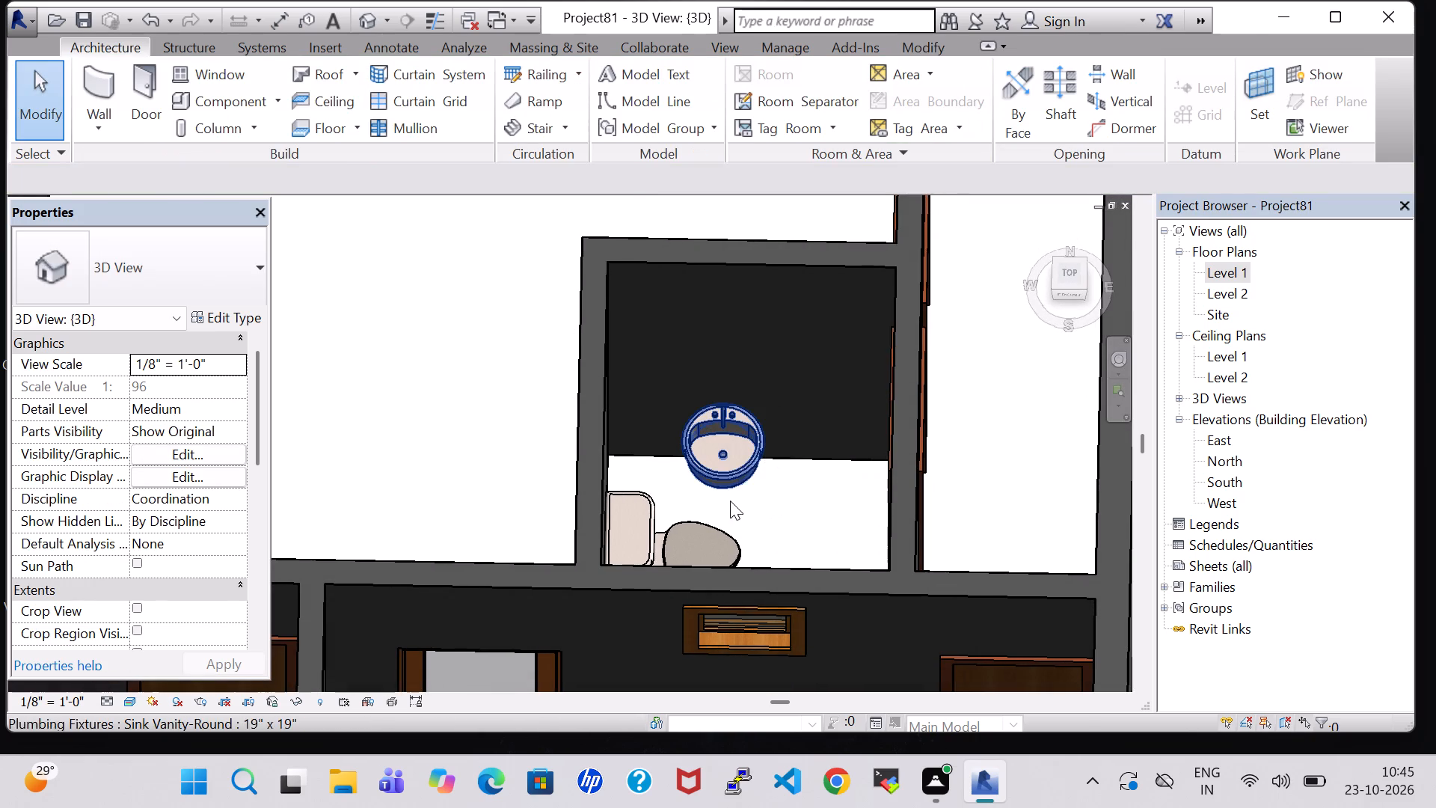
pyautogui.keyDown('shift'); pyautogui.moveTo(746, 521); pyautogui.dragTo(592, 479, button='middle'); pyautogui.keyUp('shift')
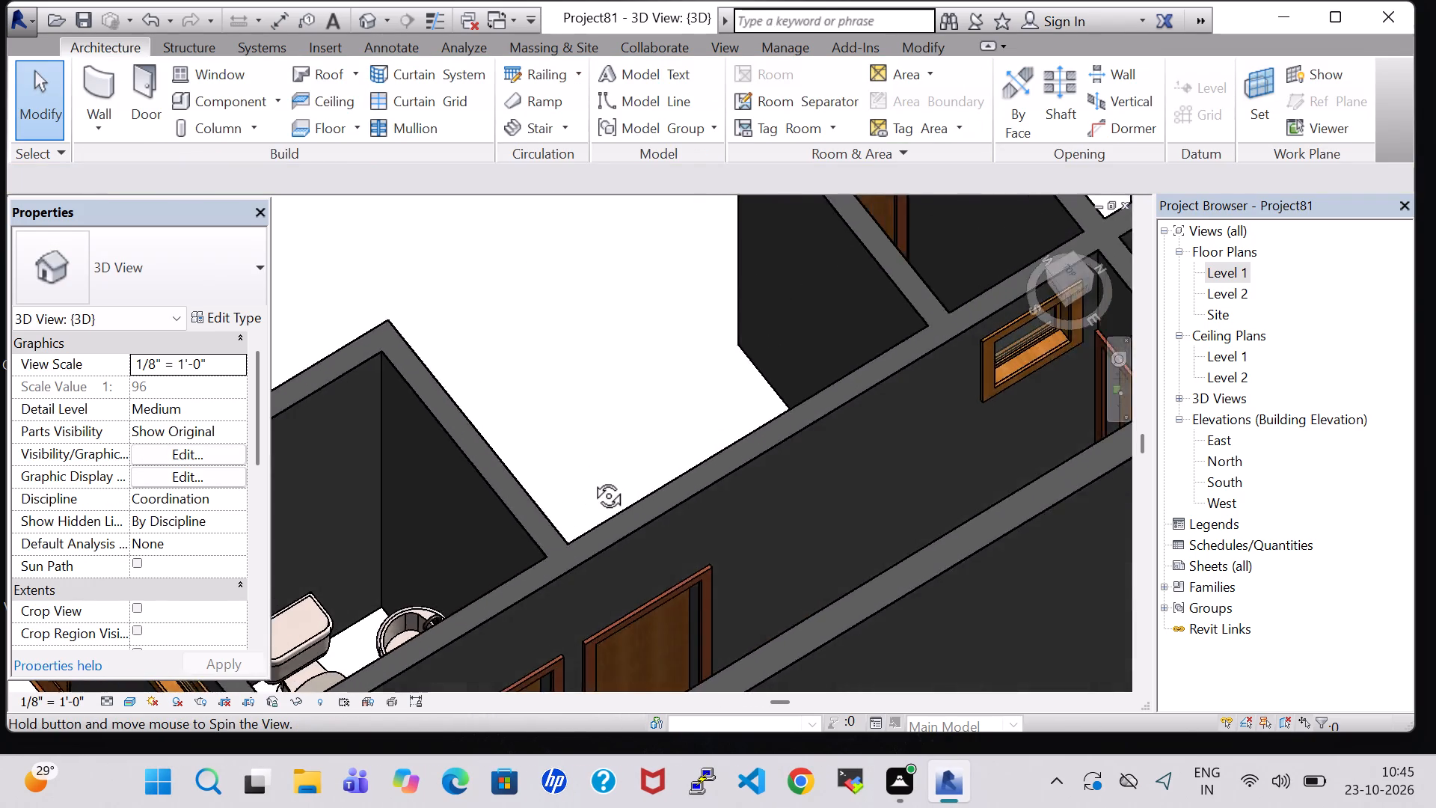
pyautogui.keyDown('shift'); pyautogui.moveTo(592, 479); pyautogui.dragTo(562, 542, button='middle'); pyautogui.keyUp('shift')
pyautogui.moveTo(507, 527); pyautogui.dragTo(625, 385, button='middle')
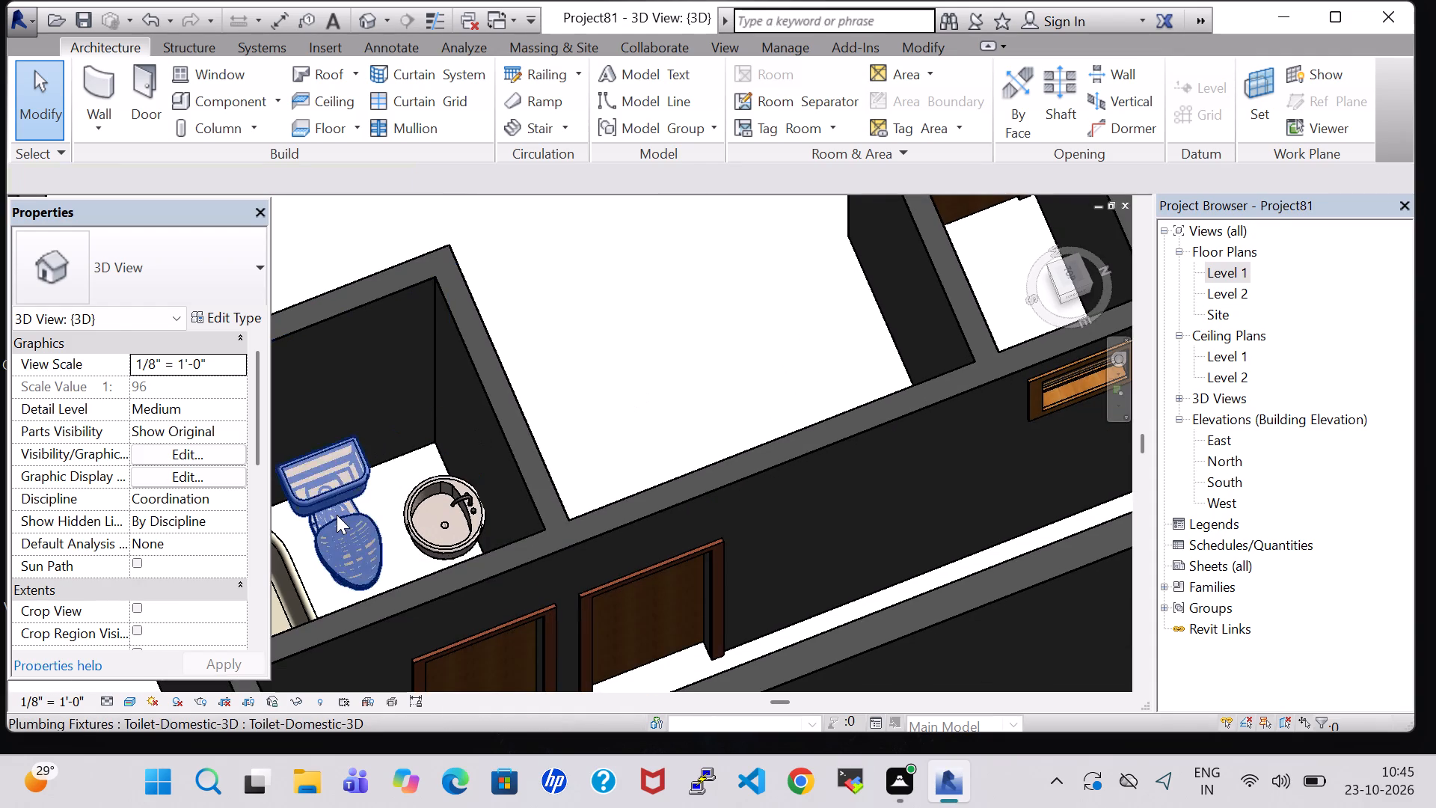
pyautogui.click(337, 515)
pyautogui.press('Right')
pyautogui.press('Right')
pyautogui.press('Right')
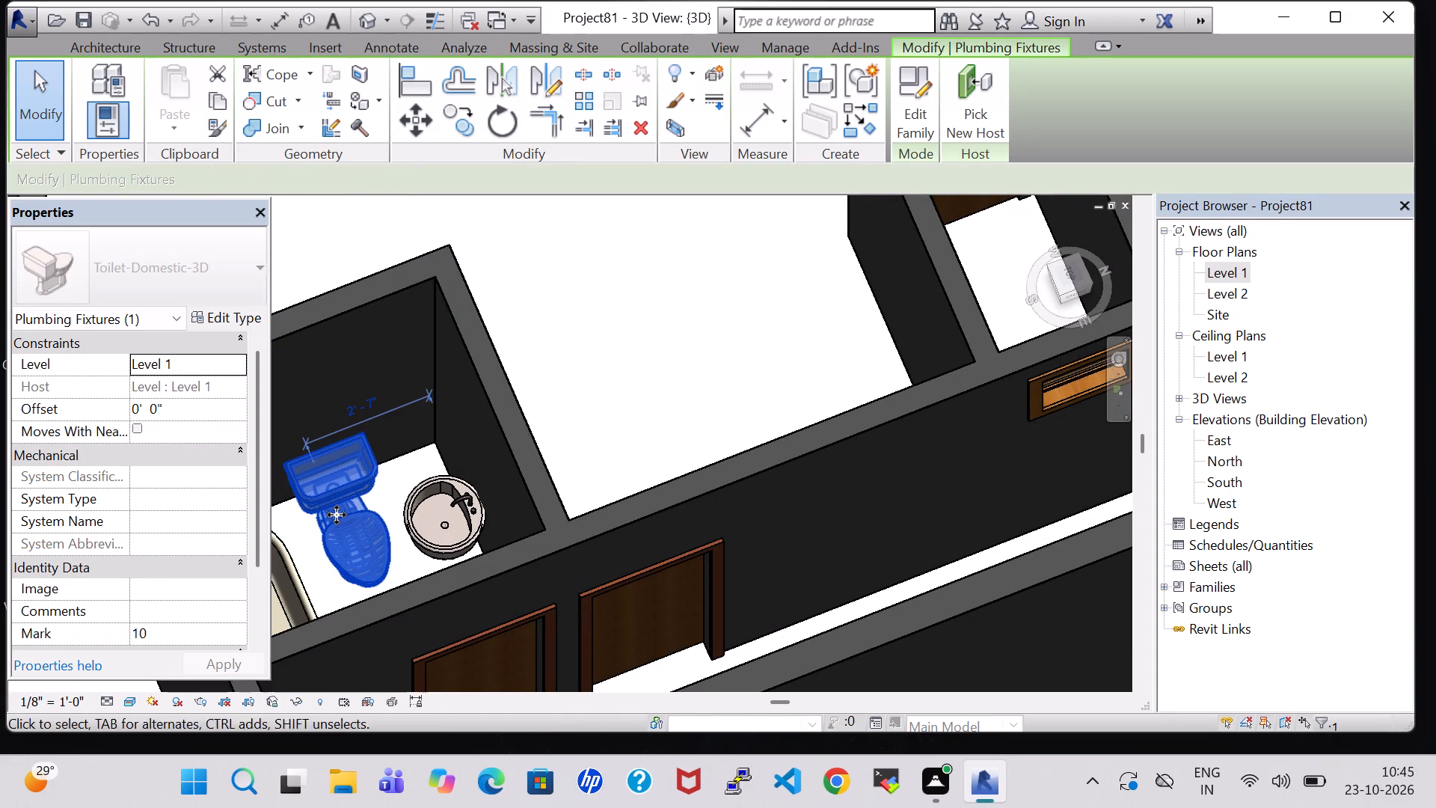
pyautogui.click(648, 423)
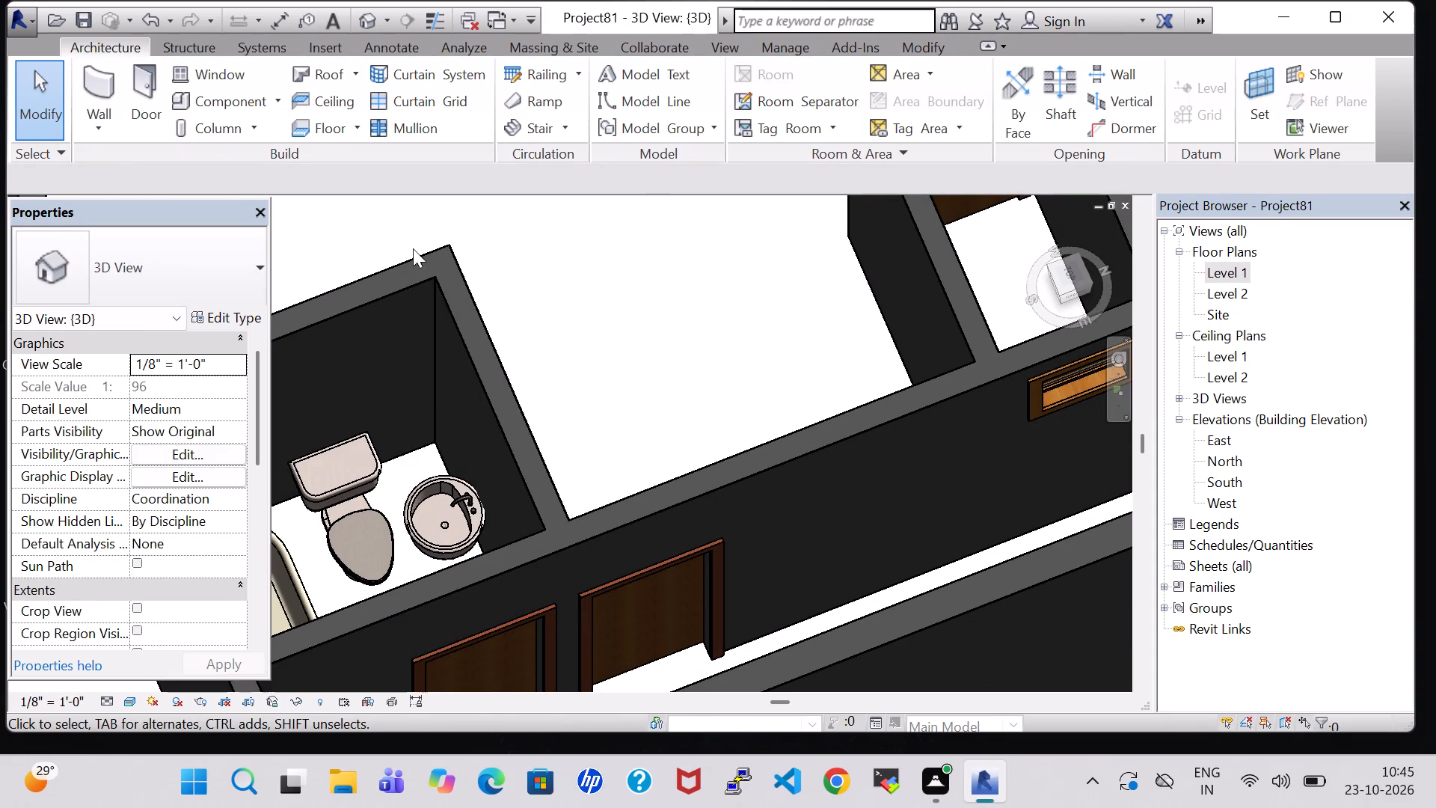
# Place a 5" Strainer - 2" Drain round floor drain on the Level 1 work plane between the toilet and the bathtub.
pyautogui.click(211, 105)
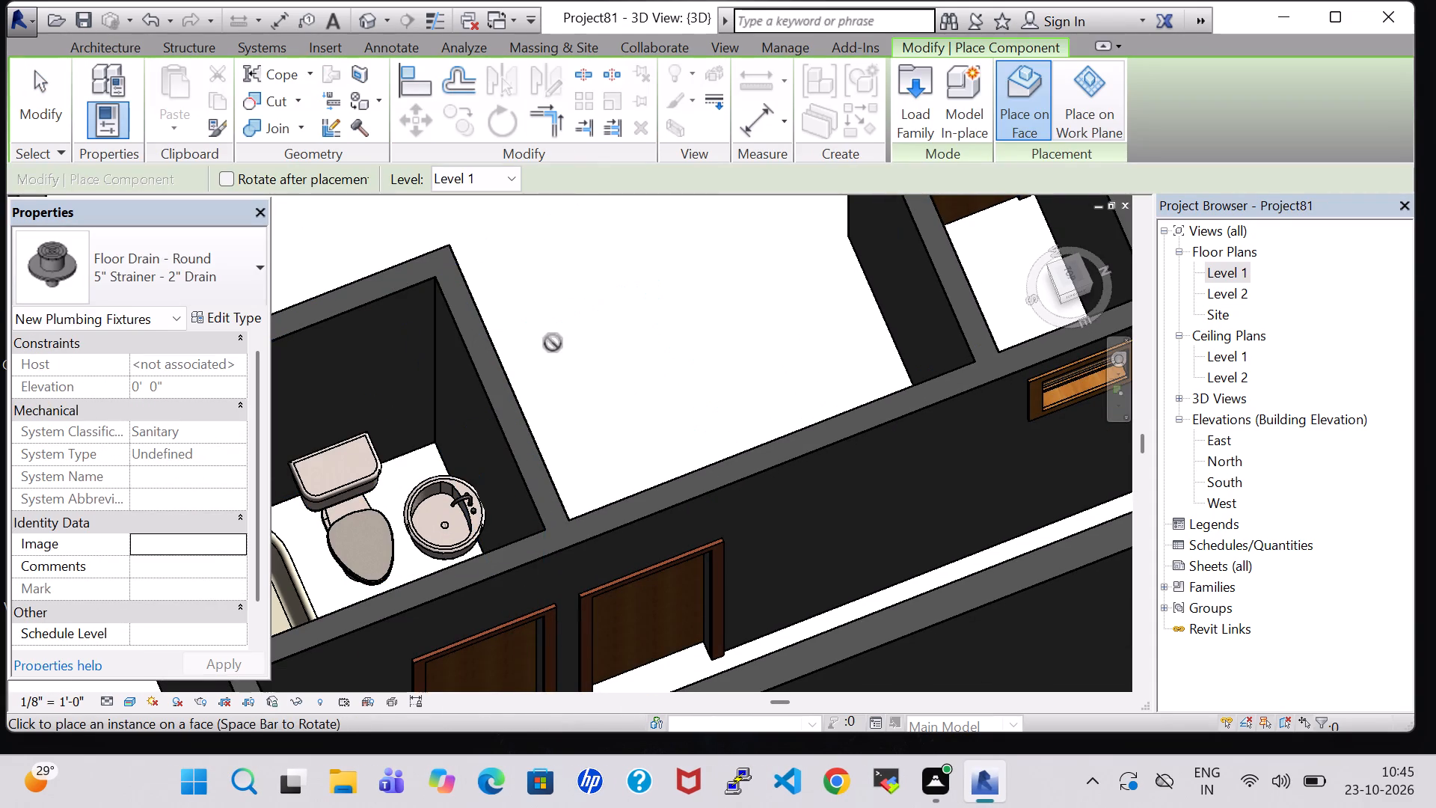
pyautogui.keyDown('shift'); pyautogui.moveTo(553, 343); pyautogui.dragTo(631, 495, button='middle'); pyautogui.keyUp('shift')
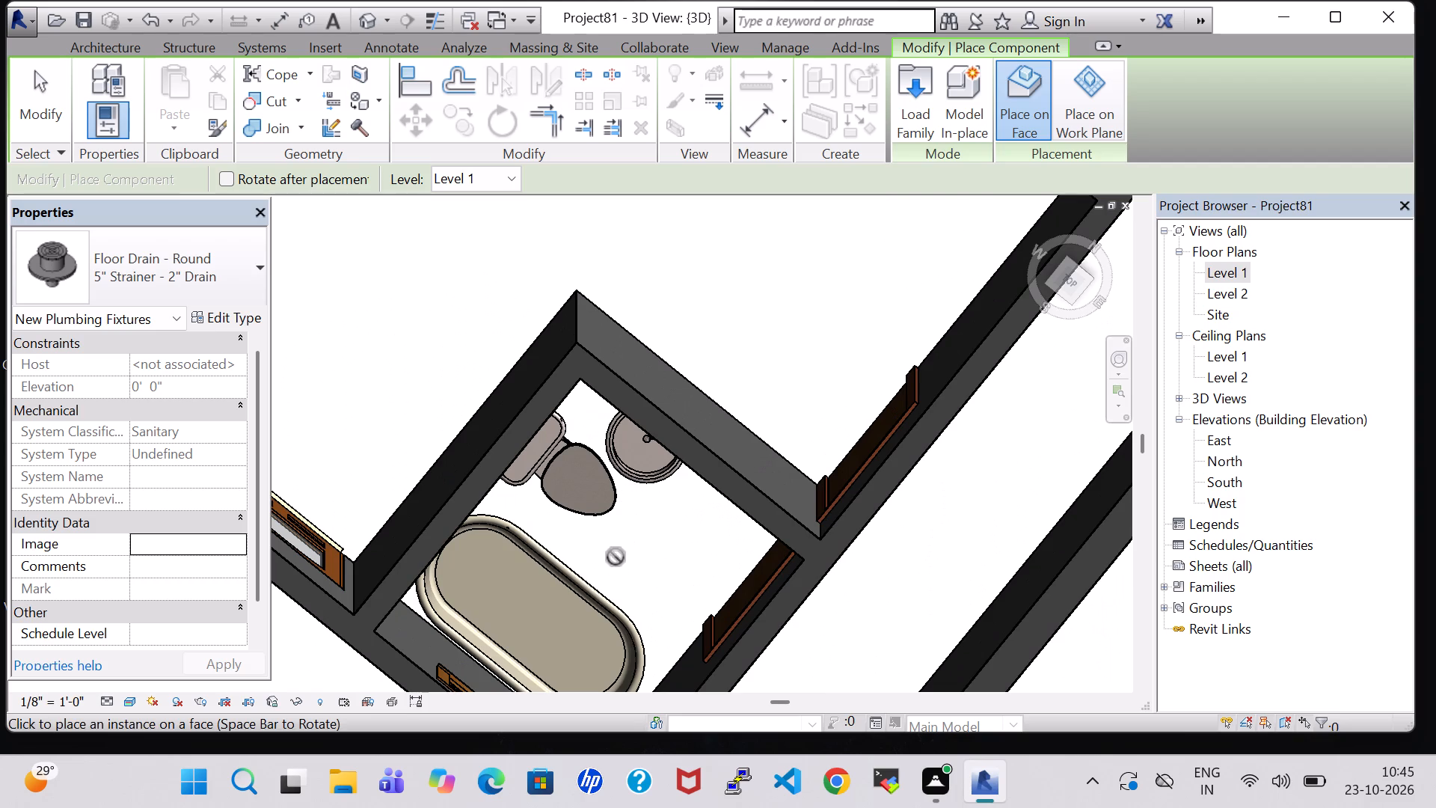
pyautogui.click(1102, 100)
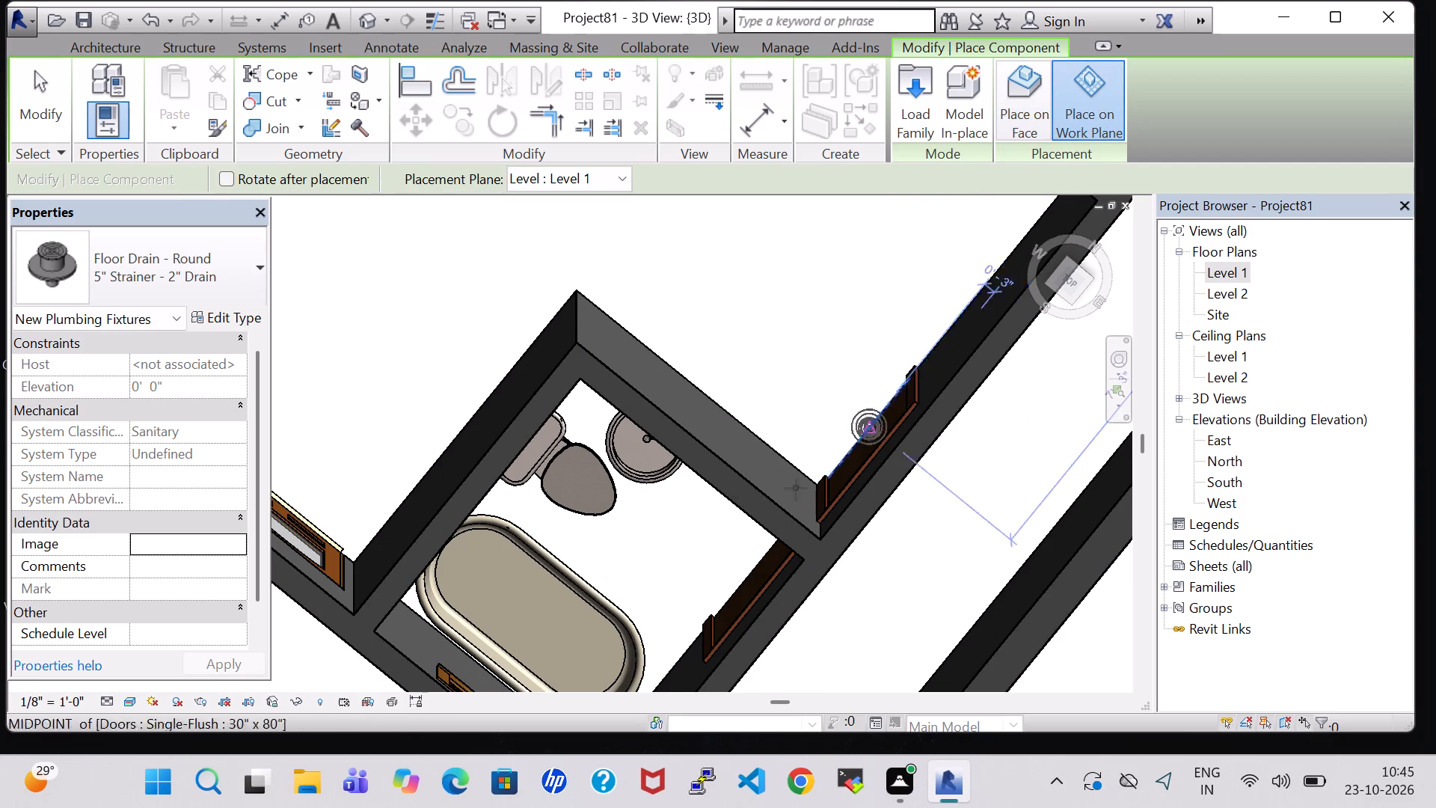
pyautogui.scroll(6, 607, 580)
pyautogui.keyDown('shift'); pyautogui.moveTo(582, 564); pyautogui.dragTo(574, 516, button='middle'); pyautogui.keyUp('shift')
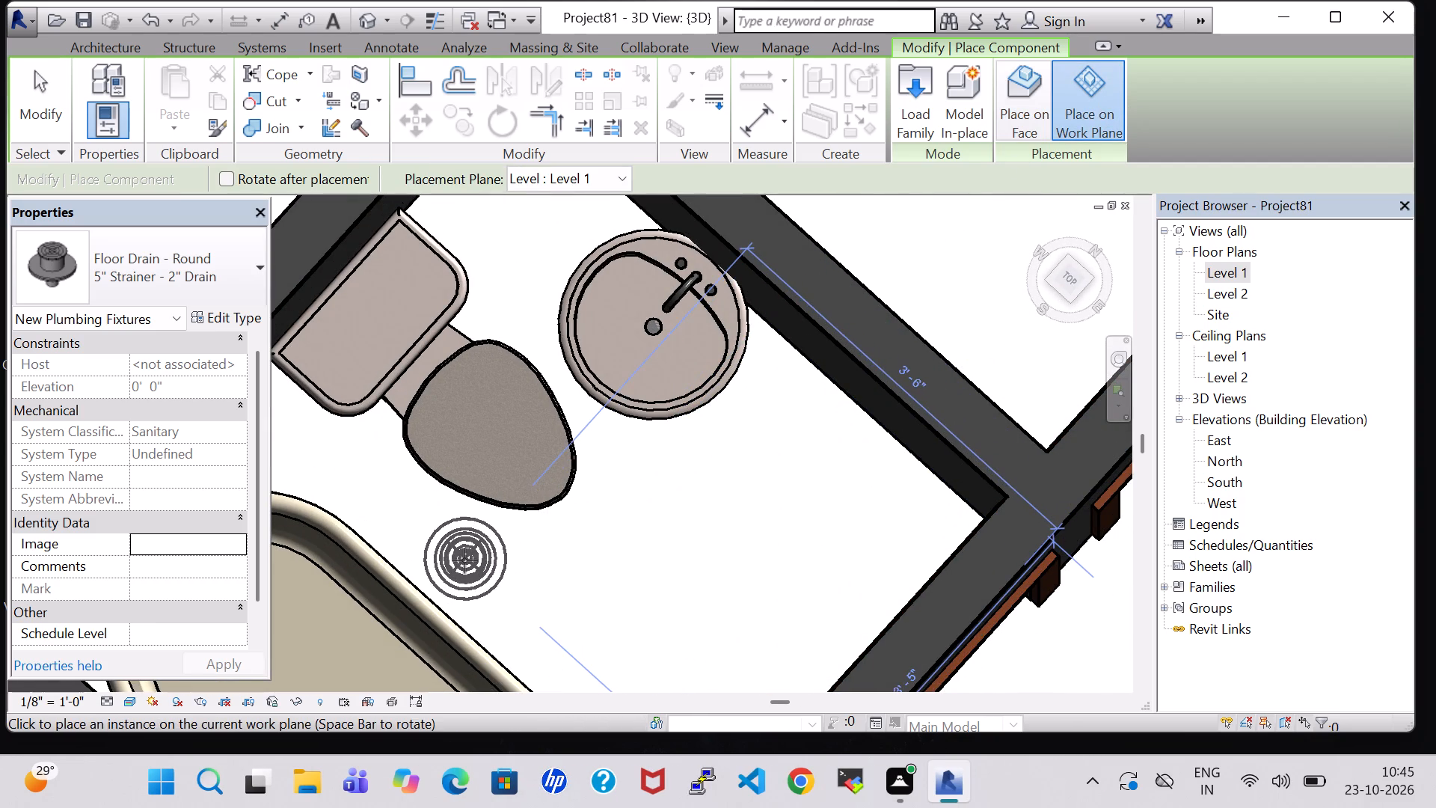
pyautogui.click(359, 478)
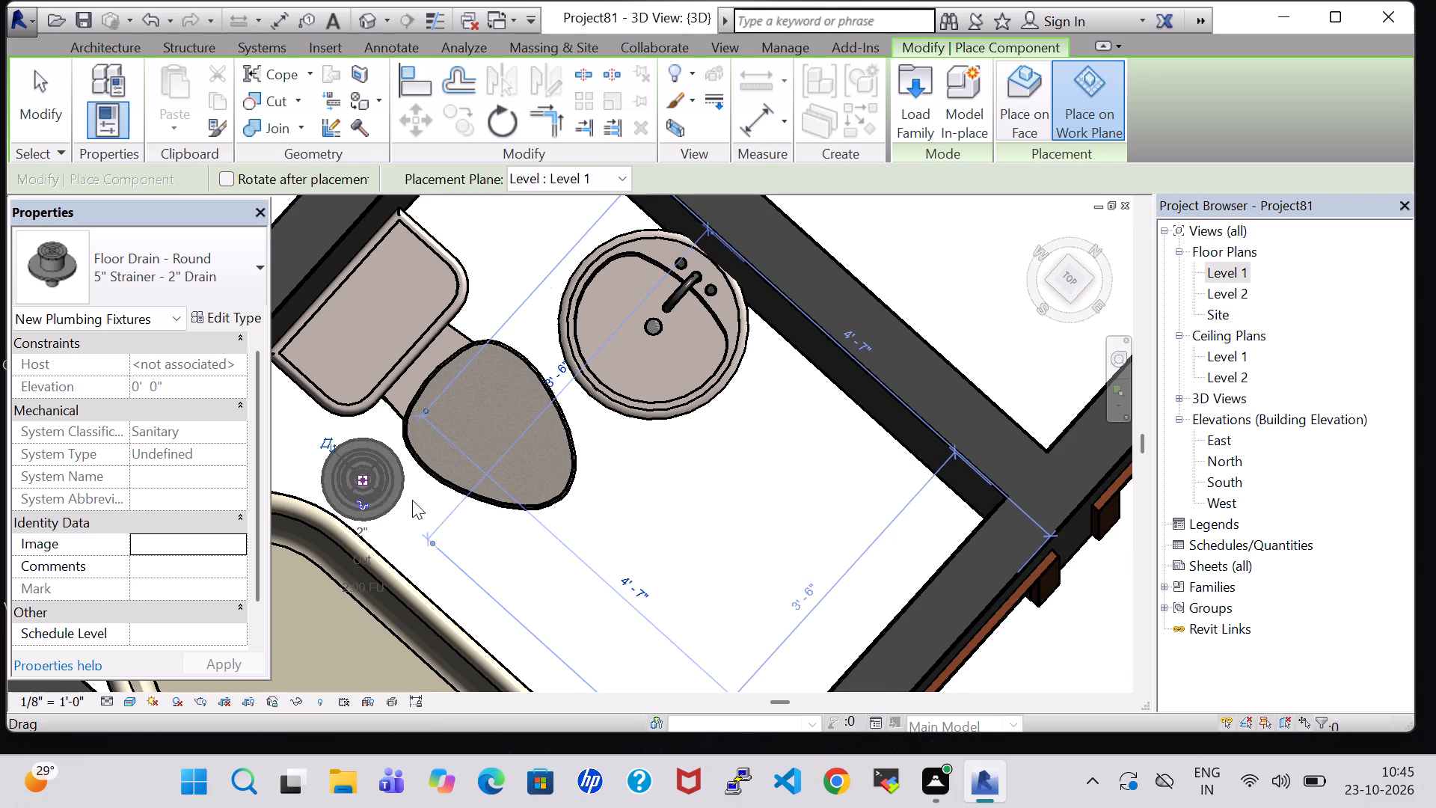
pyautogui.press('Escape')
pyautogui.press('Escape')
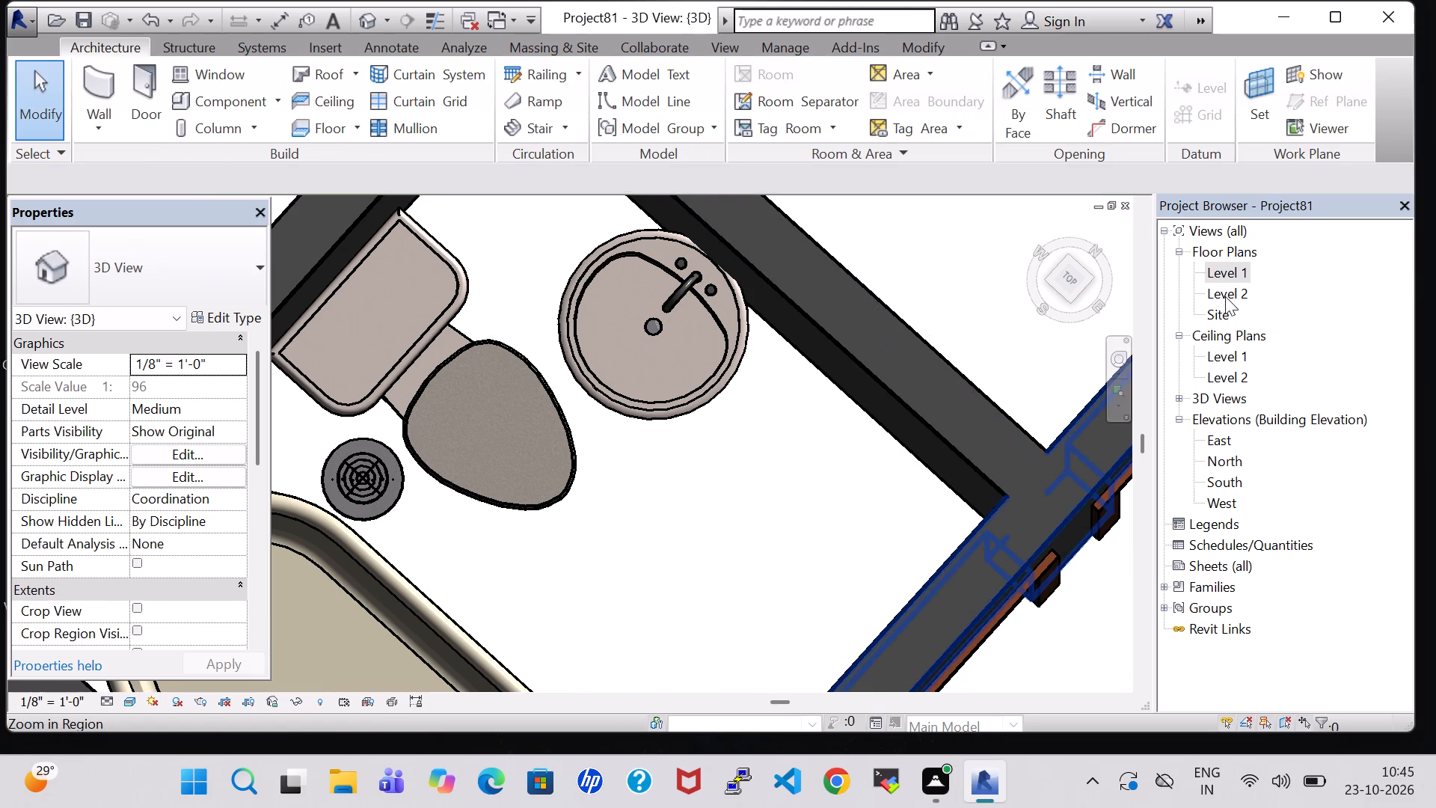
pyautogui.click(358, 31)
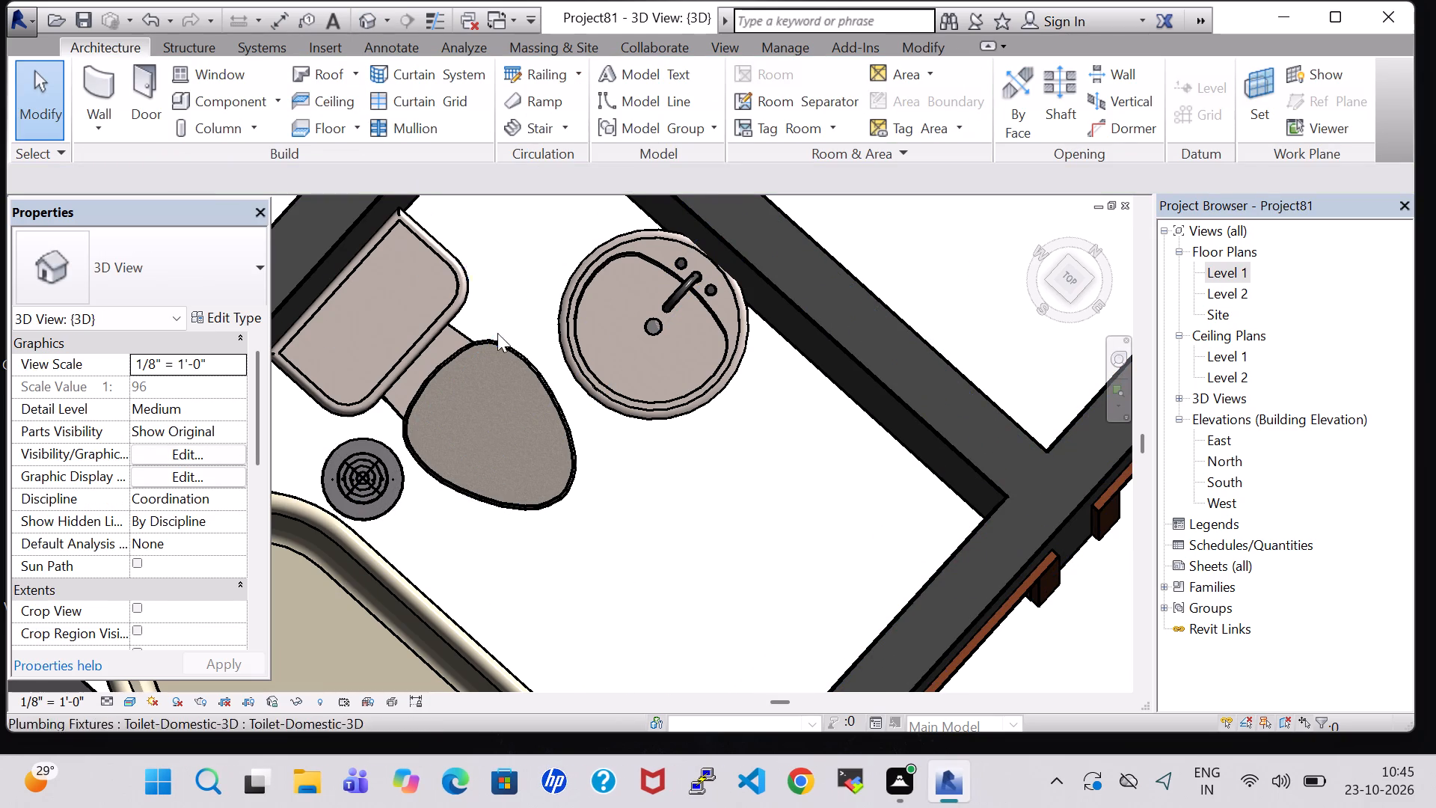
# Open the Level 1 floor plan and place a tagged room in the bathroom beside the utility area.
pyautogui.doubleClick(1228, 278)
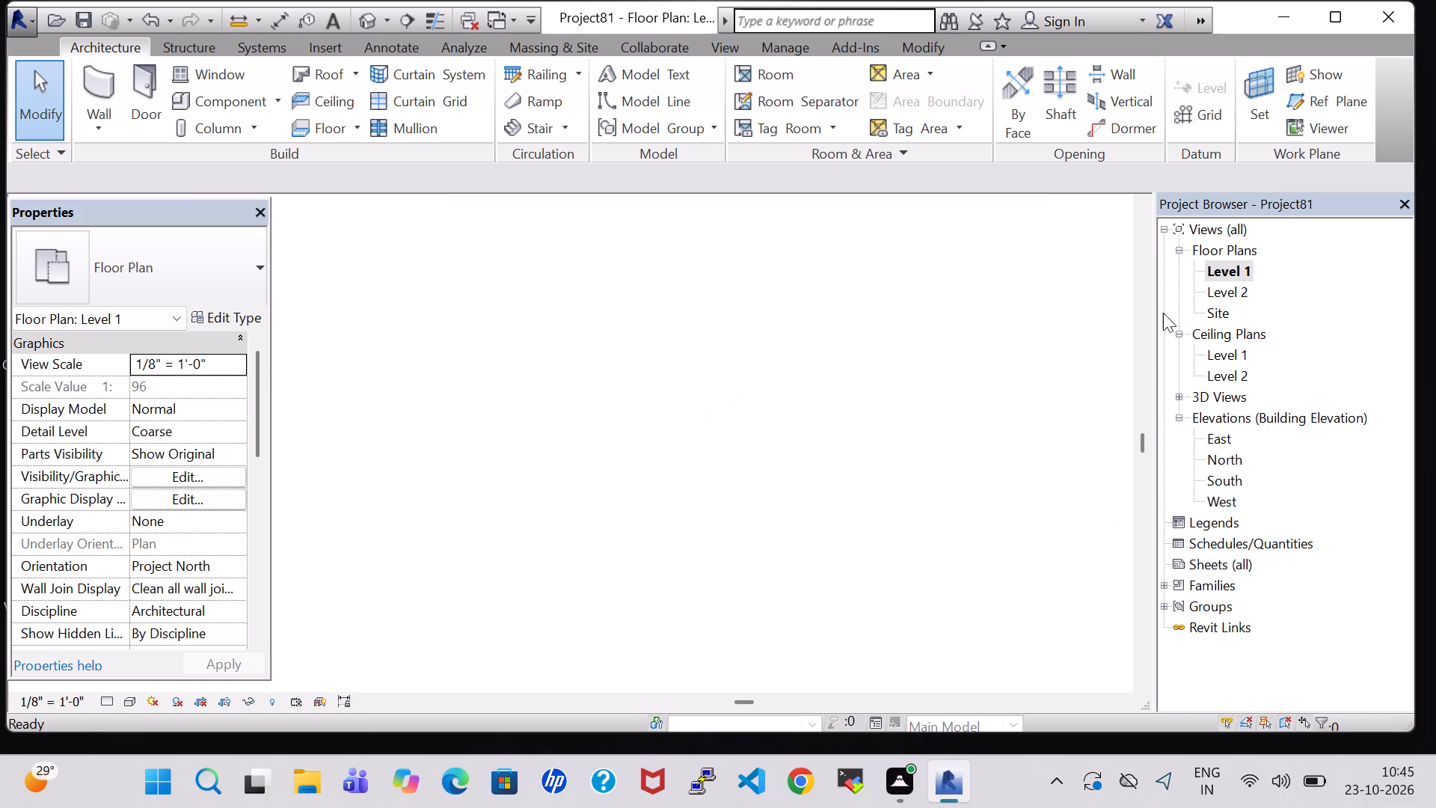
pyautogui.scroll(-4, 897, 548)
pyautogui.moveTo(897, 548); pyautogui.dragTo(867, 369, button='middle')
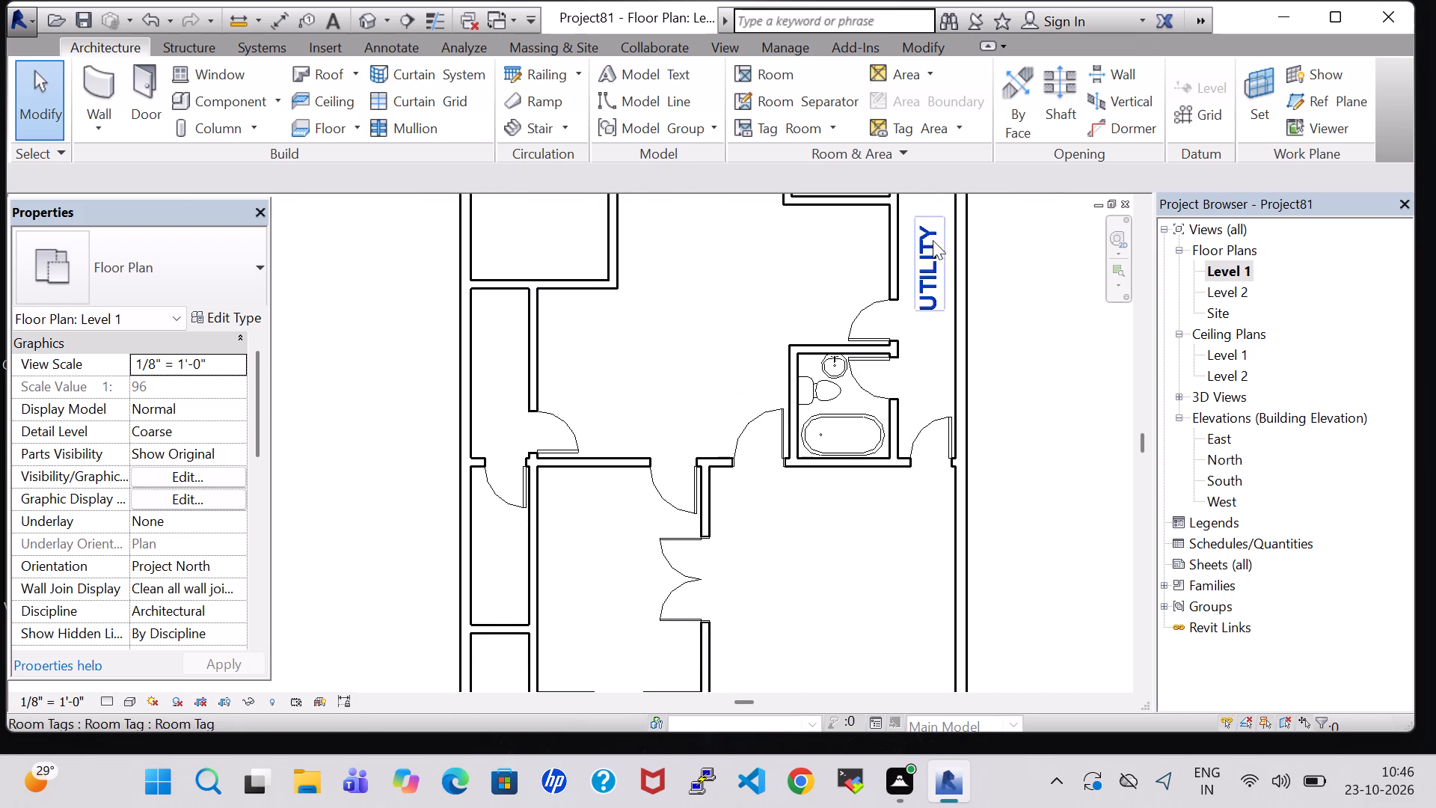
pyautogui.click(773, 78)
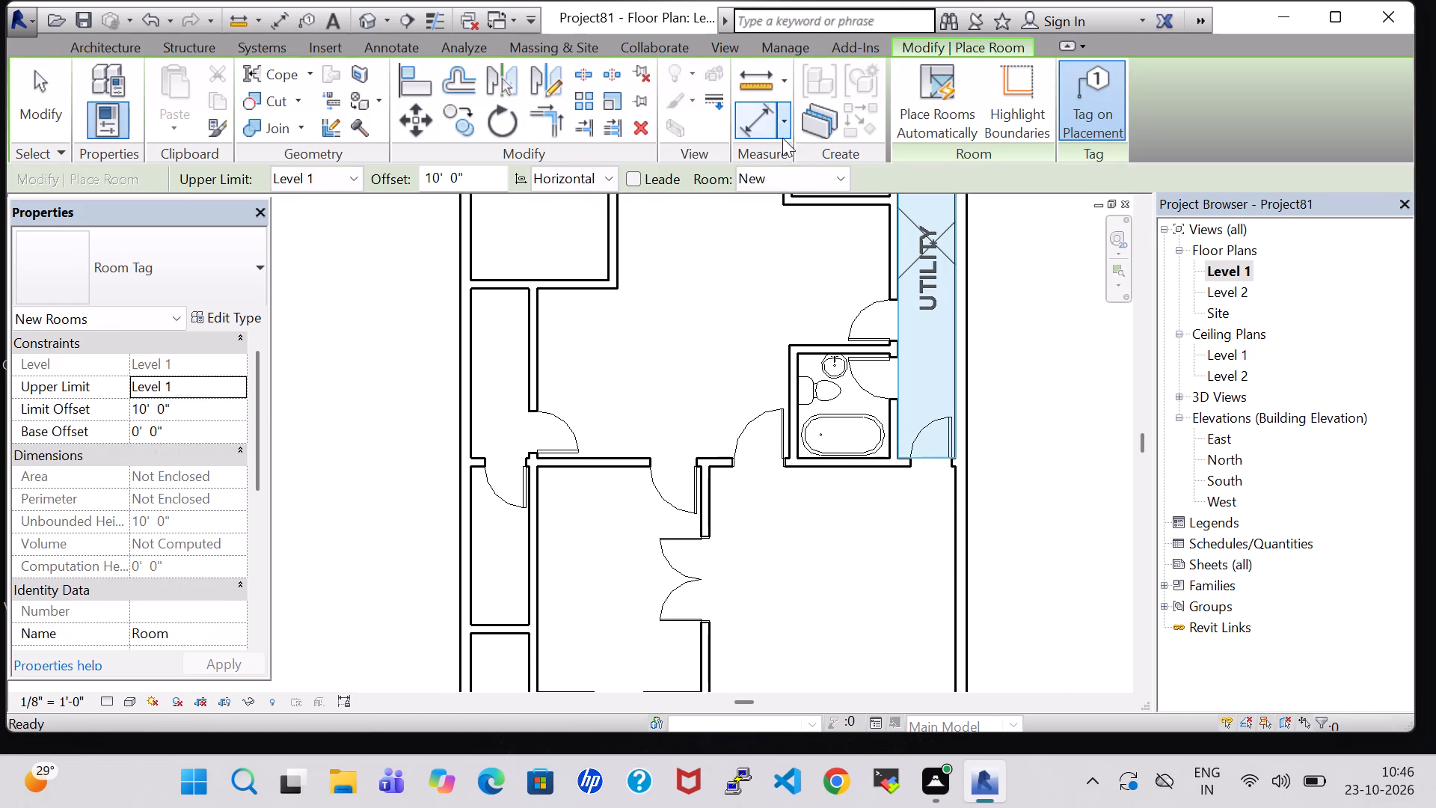
pyautogui.click(846, 422)
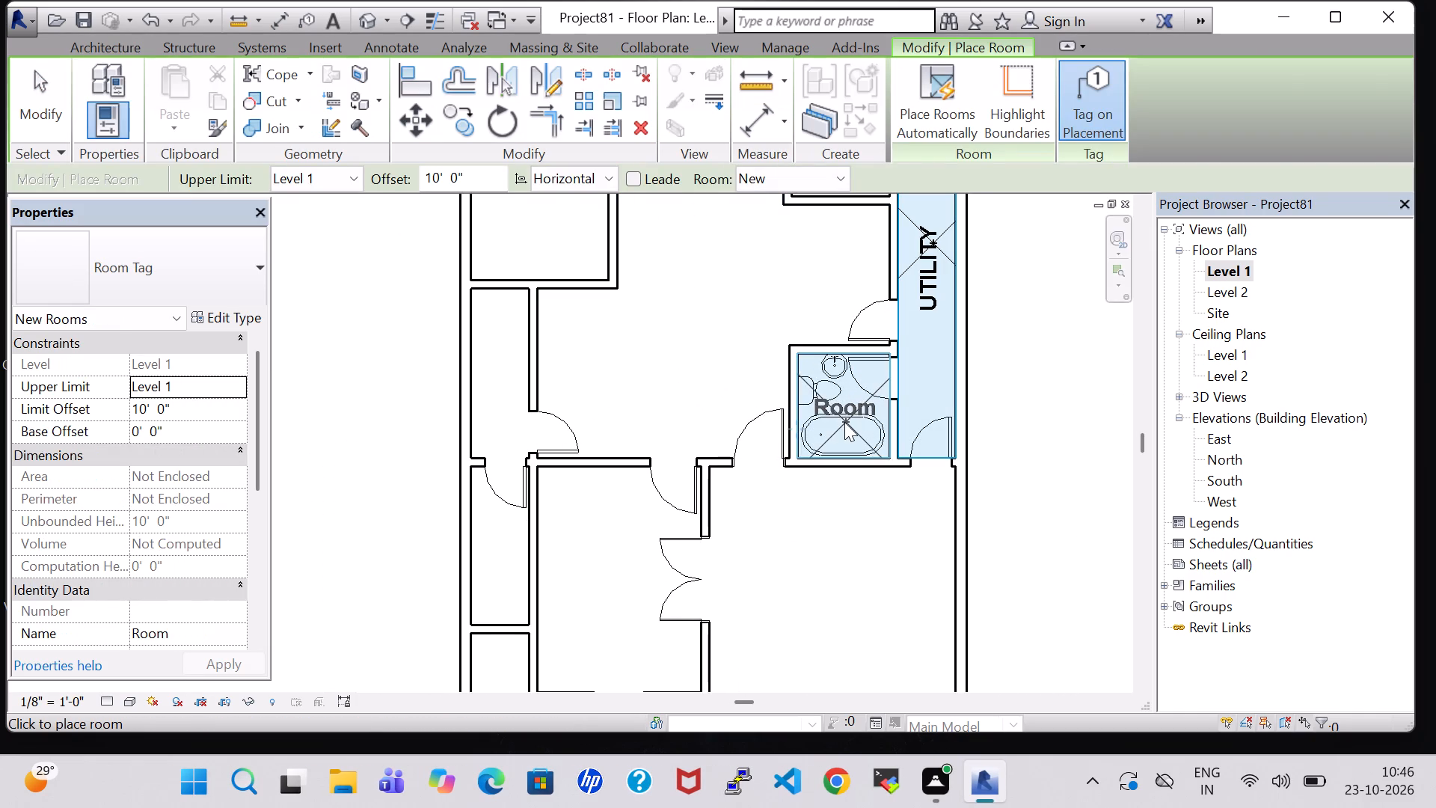
pyautogui.press('Escape')
# Rename the new bathroom's room tag as BATH.
pyautogui.doubleClick(844, 410)
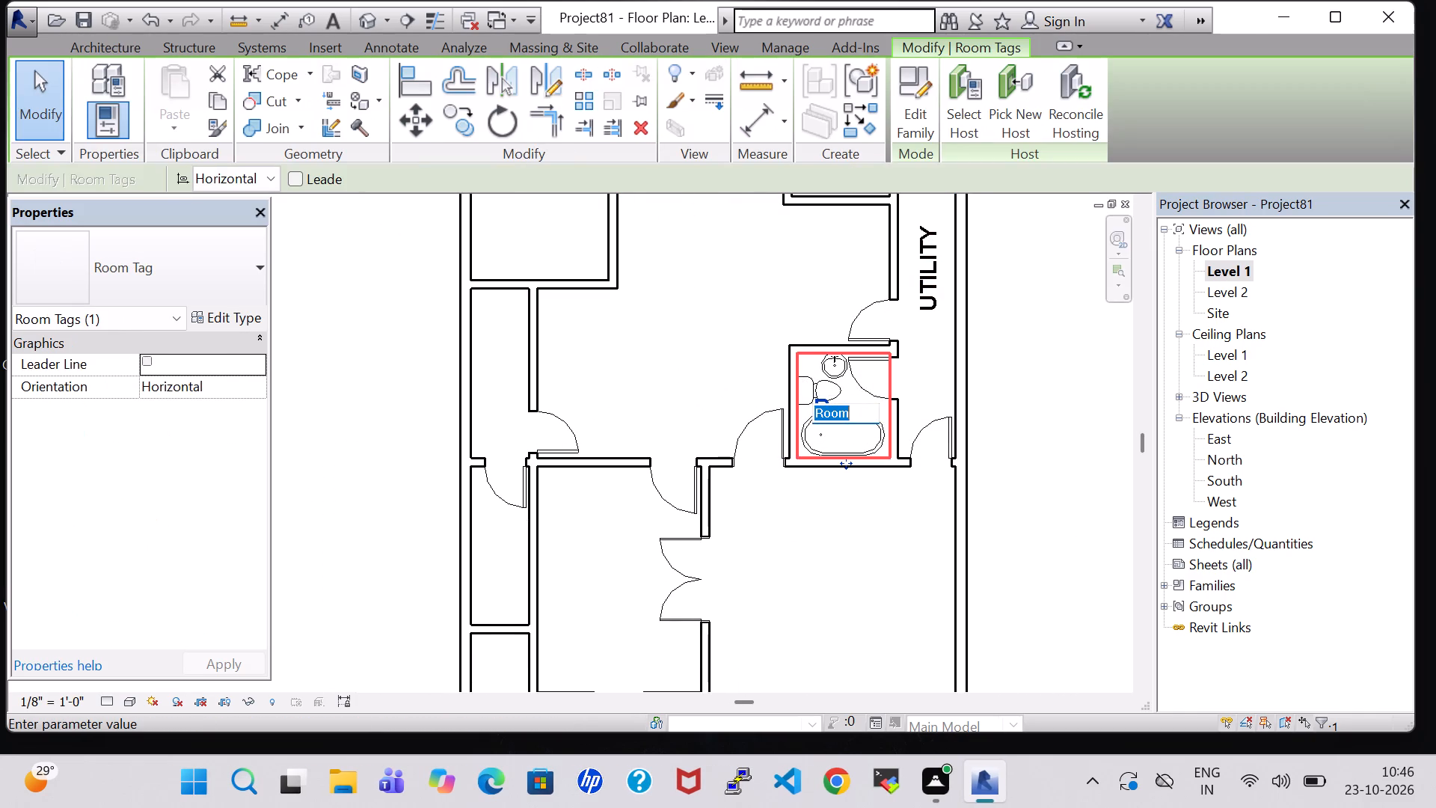
pyautogui.press('BackSpace')
pyautogui.write('BATH')
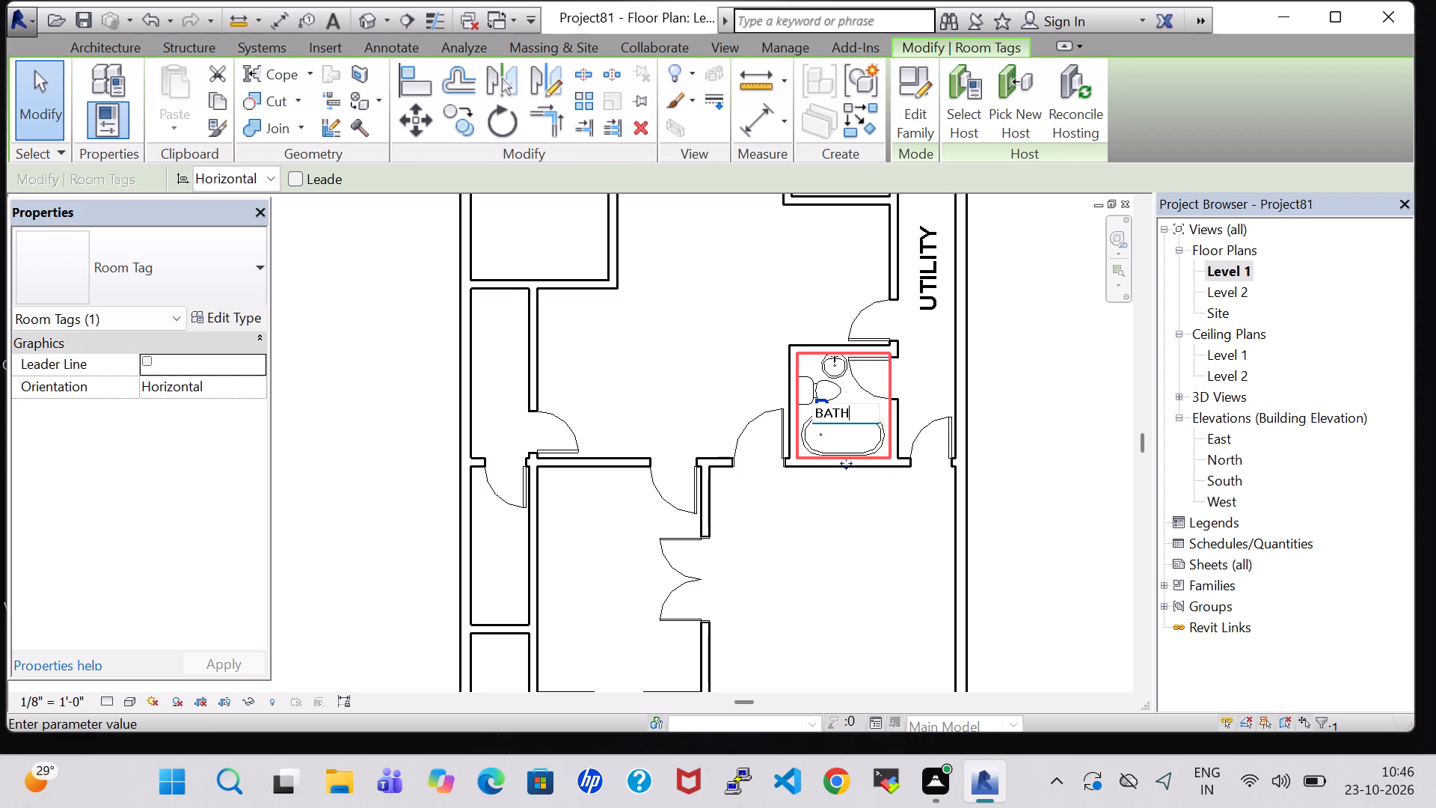
pyautogui.press('Return')
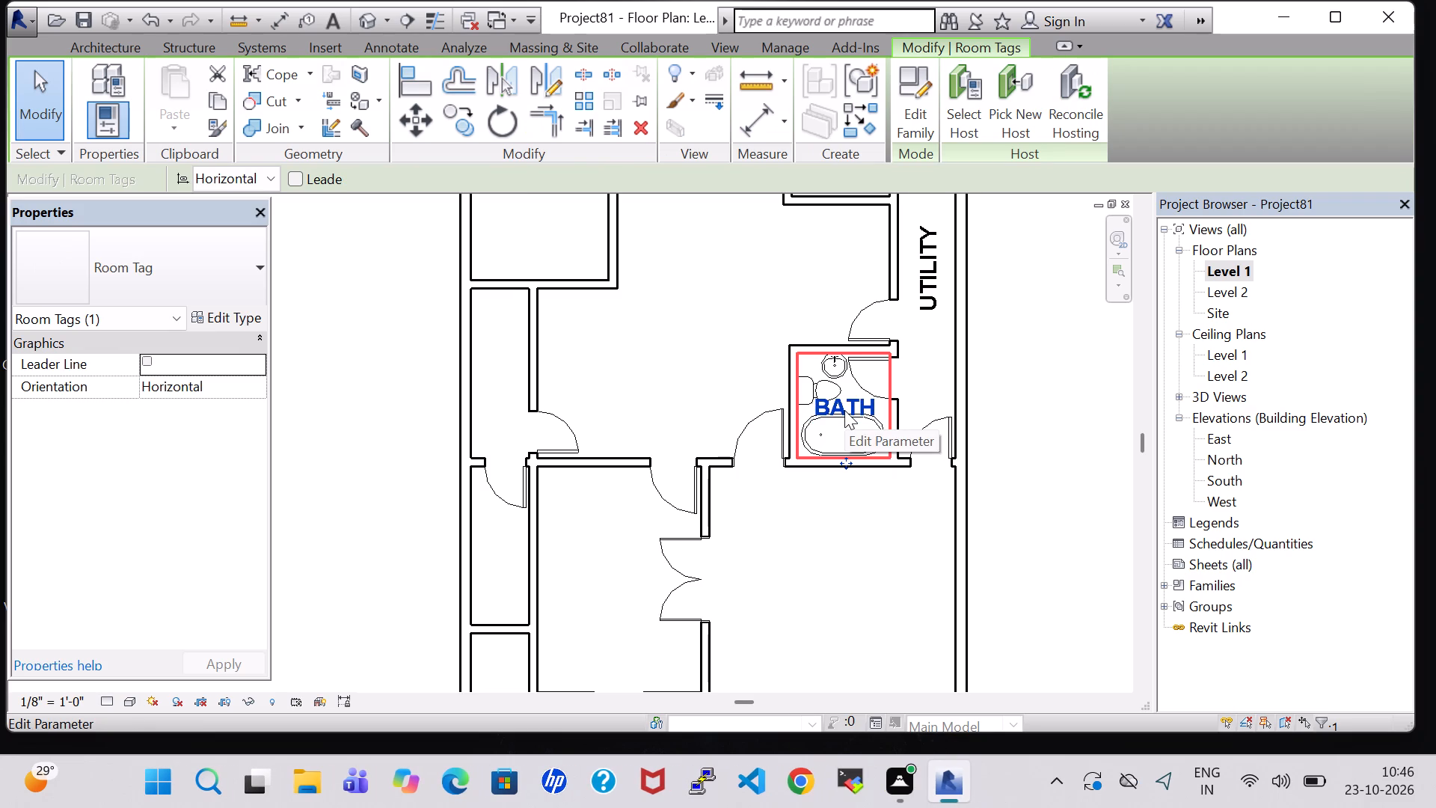
pyautogui.click(987, 320)
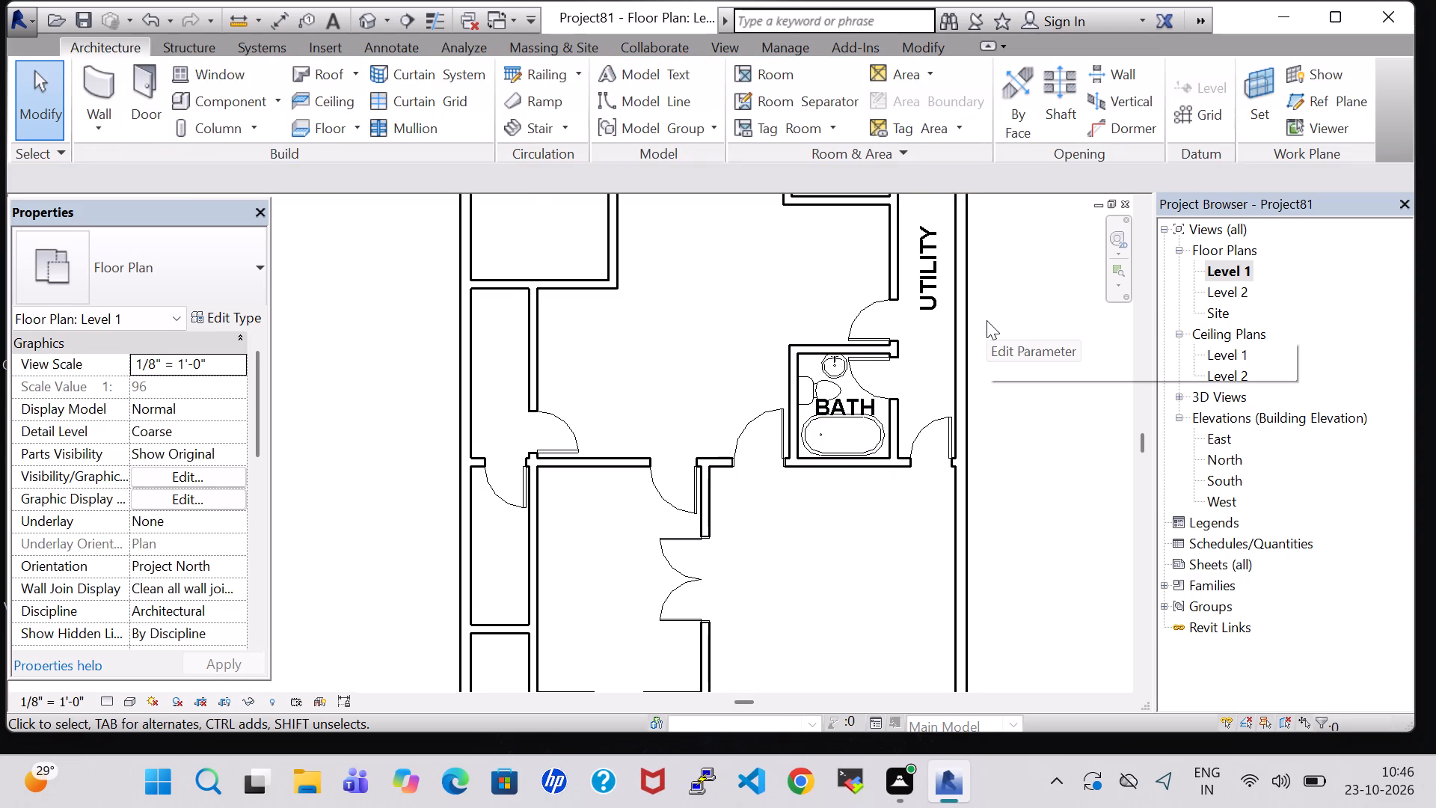
# Browse the Domestic families under Specialty Equipment in the US Imperial library for a component to load.
pyautogui.scroll(-3, 987, 320)
pyautogui.moveTo(986, 324); pyautogui.dragTo(981, 410, button='middle')
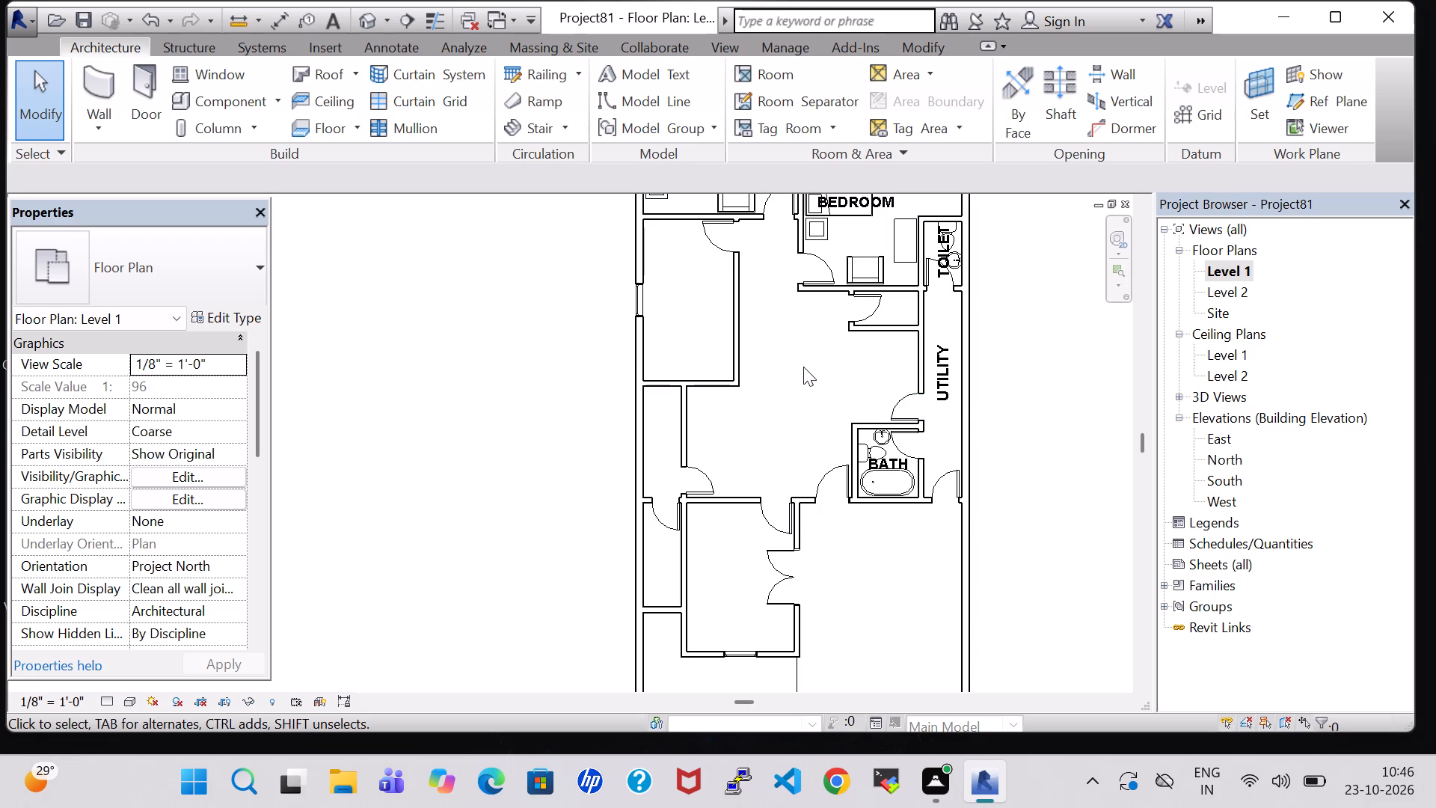
pyautogui.moveTo(801, 366); pyautogui.dragTo(785, 448, button='middle')
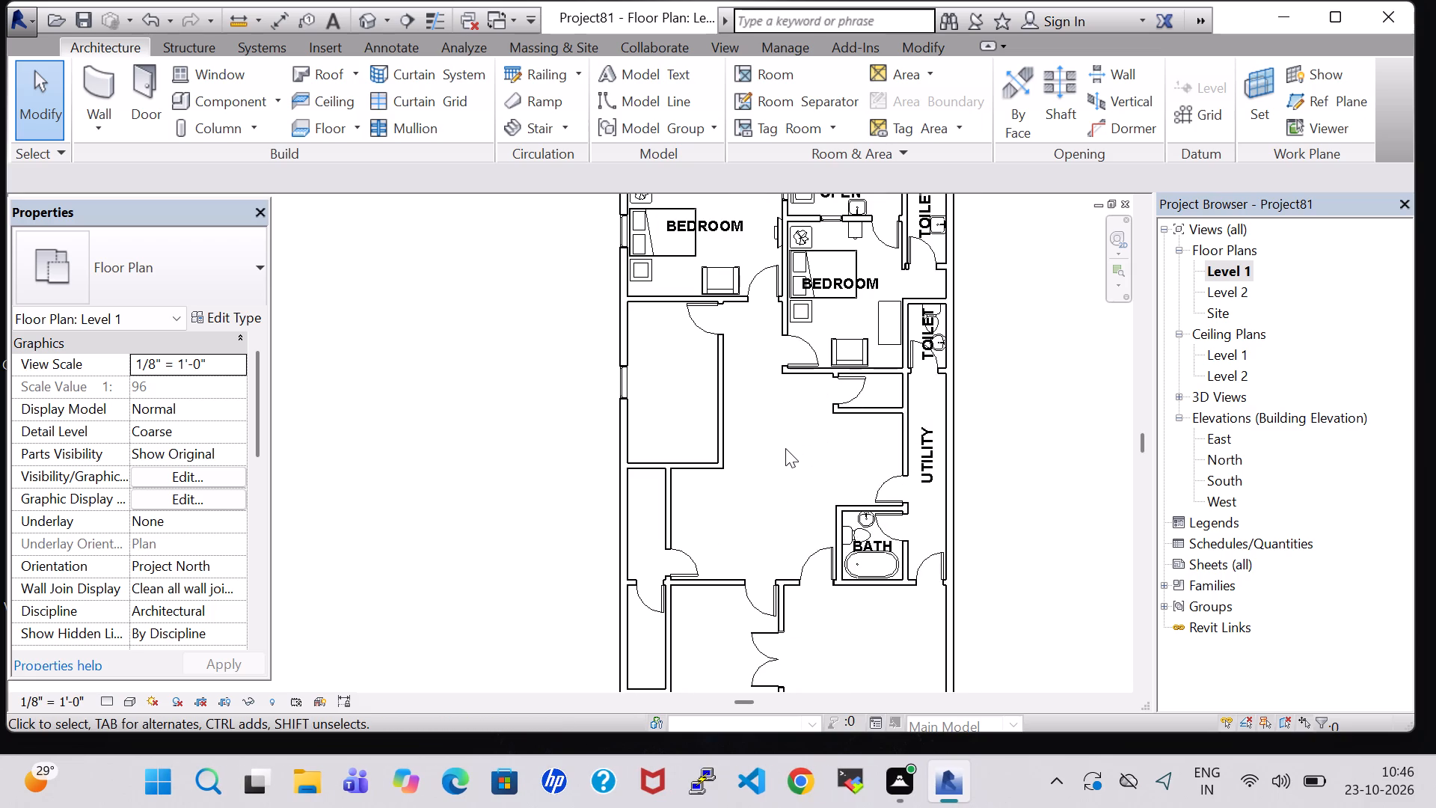
pyautogui.moveTo(785, 448); pyautogui.dragTo(767, 504, button='middle')
pyautogui.scroll(1, 785, 448)
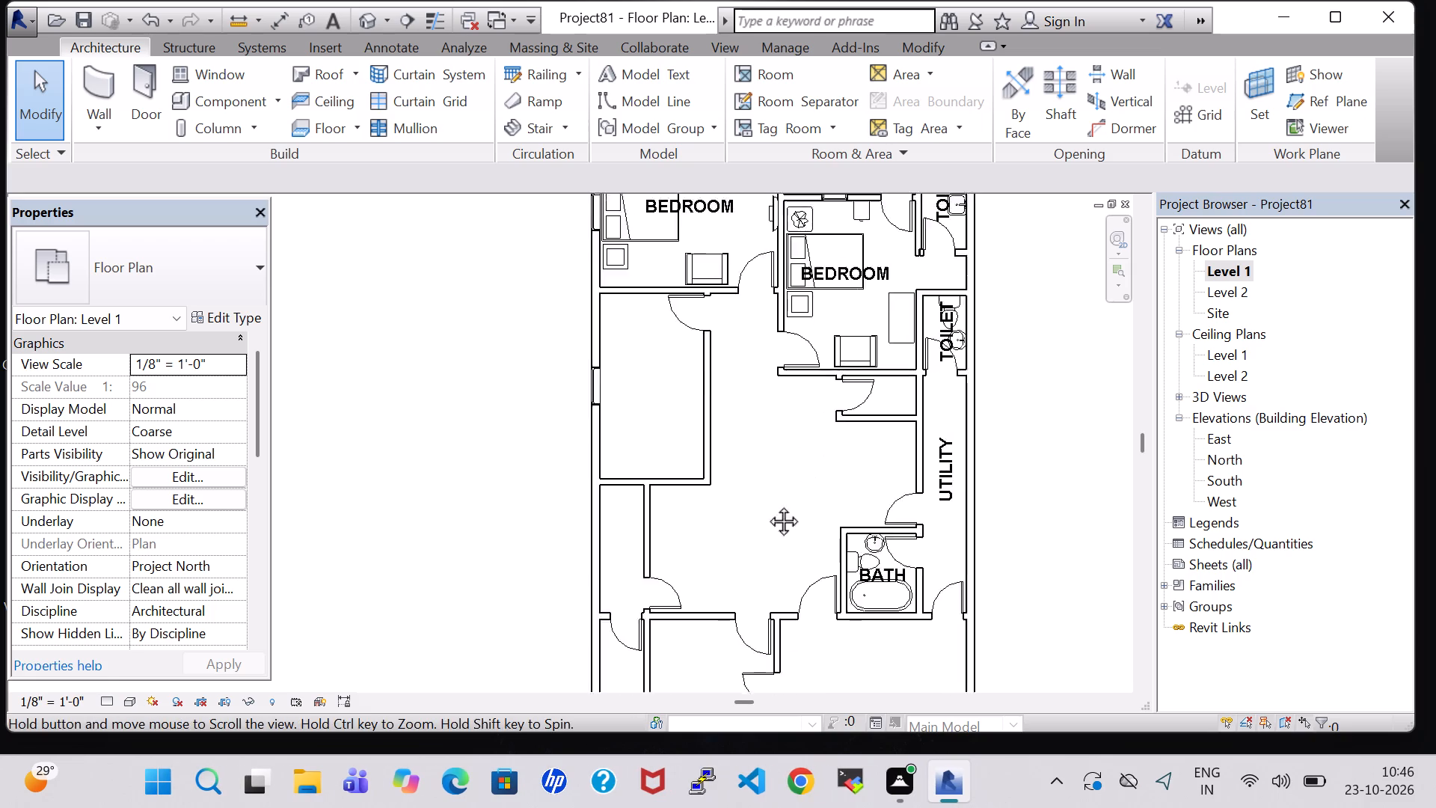
pyautogui.moveTo(767, 504); pyautogui.dragTo(749, 564, button='middle')
pyautogui.moveTo(749, 563); pyautogui.dragTo(760, 554, button='middle')
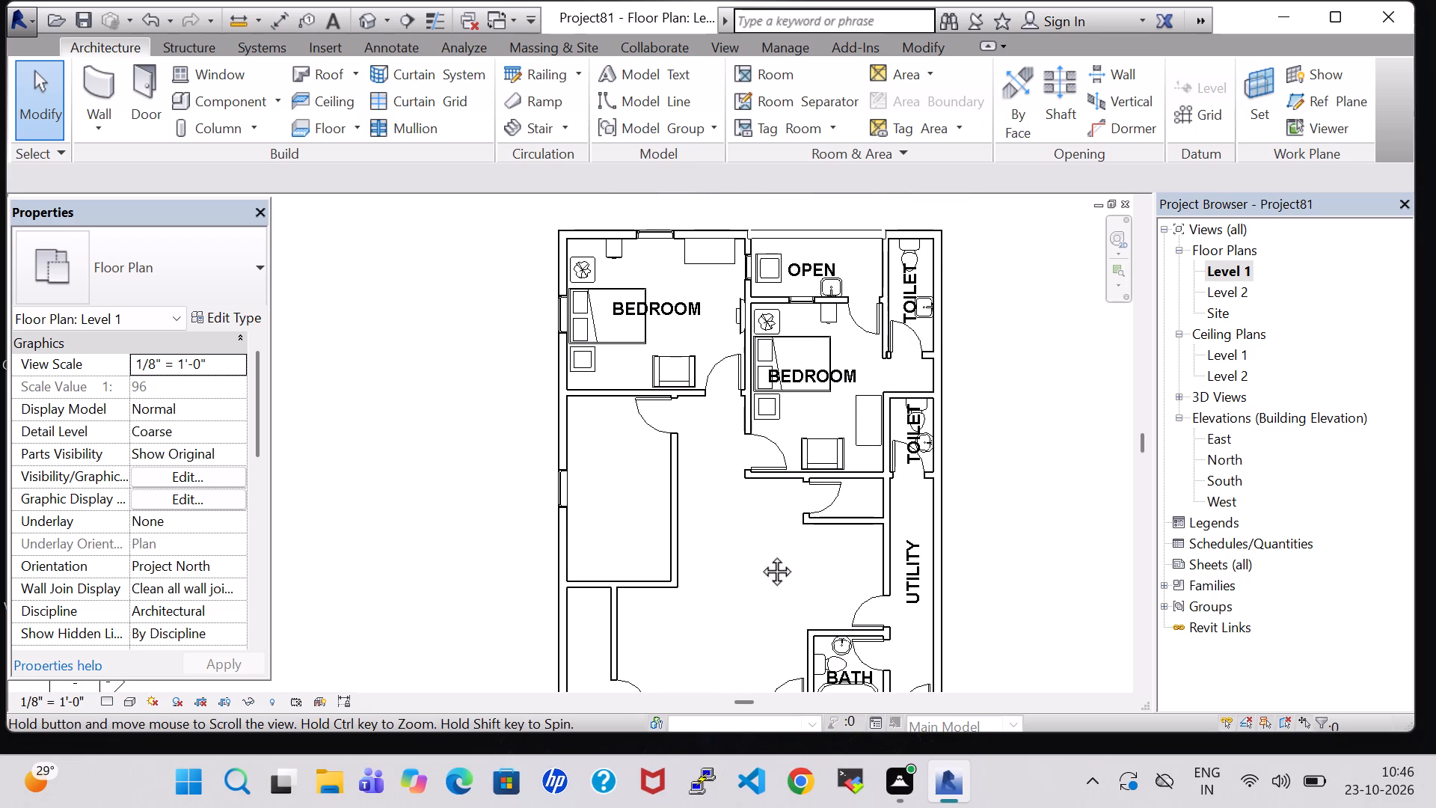
pyautogui.moveTo(760, 554); pyautogui.dragTo(831, 521, button='middle')
pyautogui.click(241, 91)
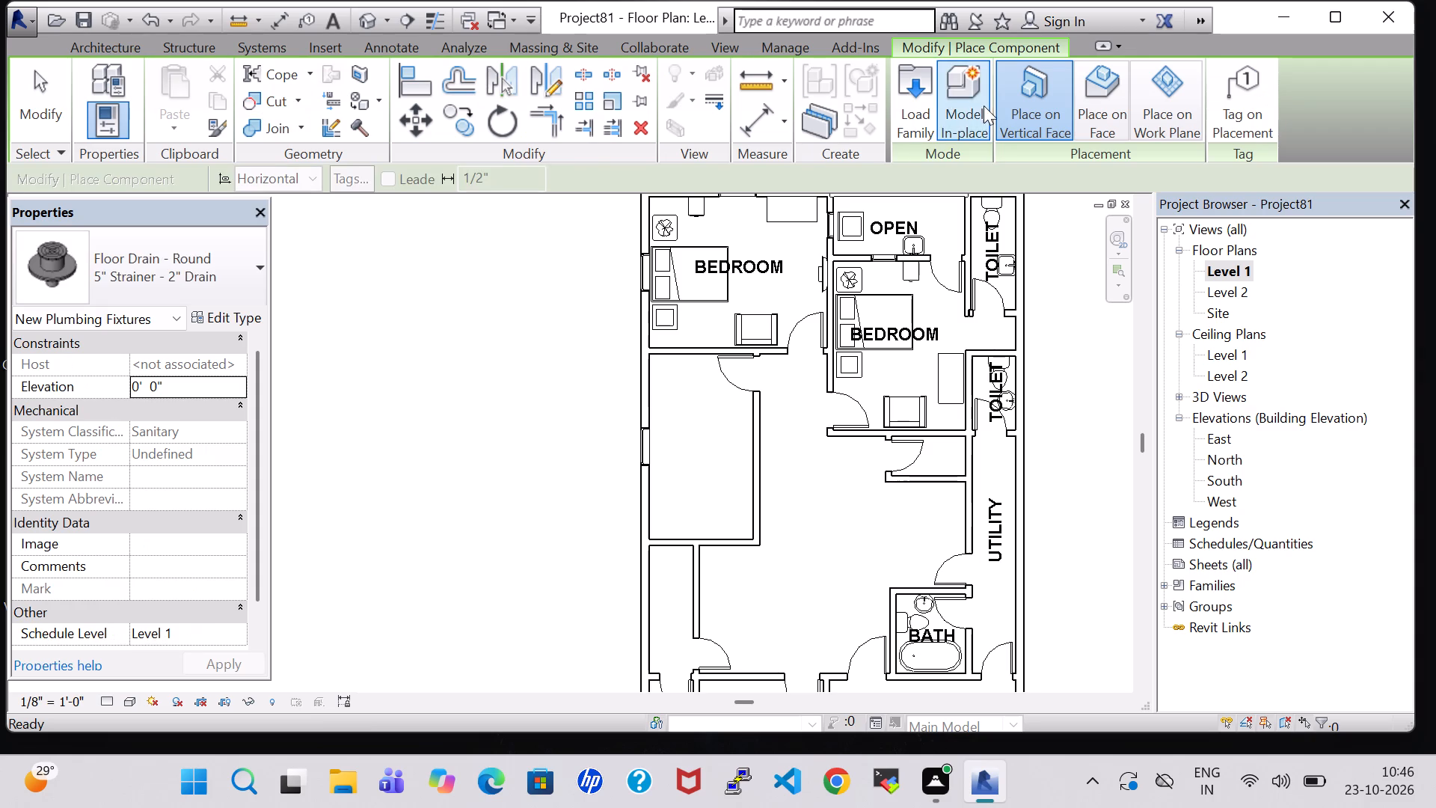
pyautogui.click(910, 102)
pyautogui.click(824, 376)
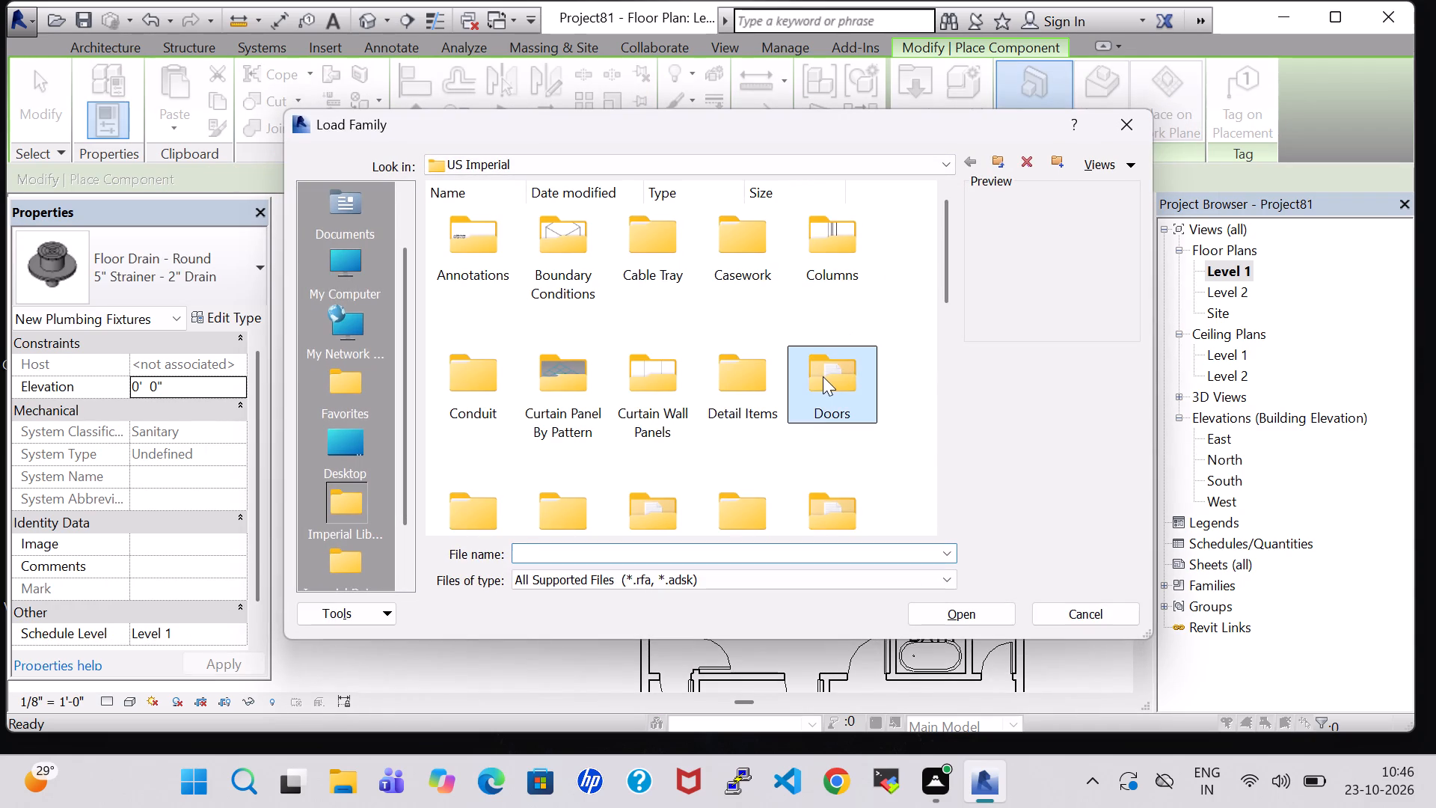
pyautogui.press('s')
pyautogui.doubleClick(585, 266)
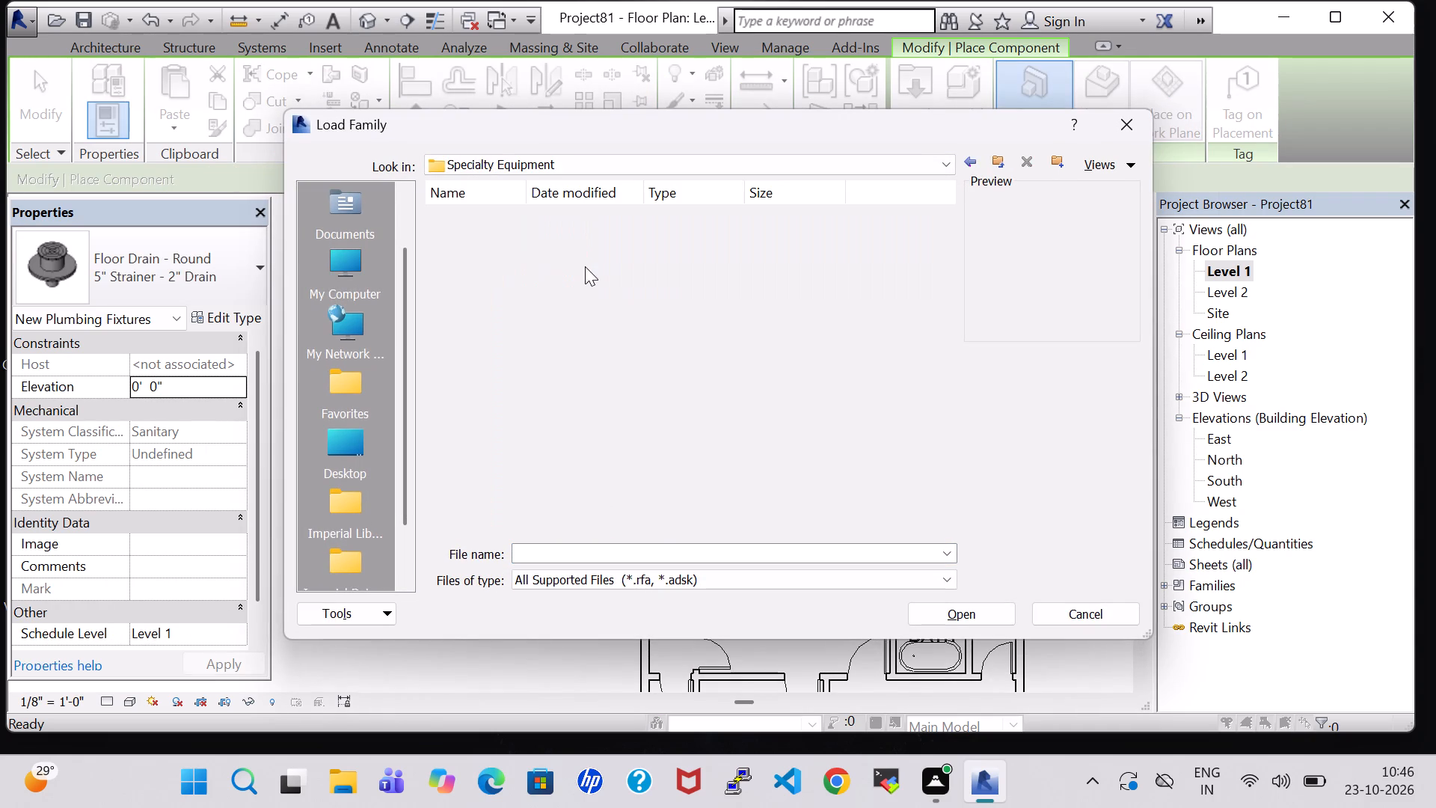
pyautogui.doubleClick(551, 245)
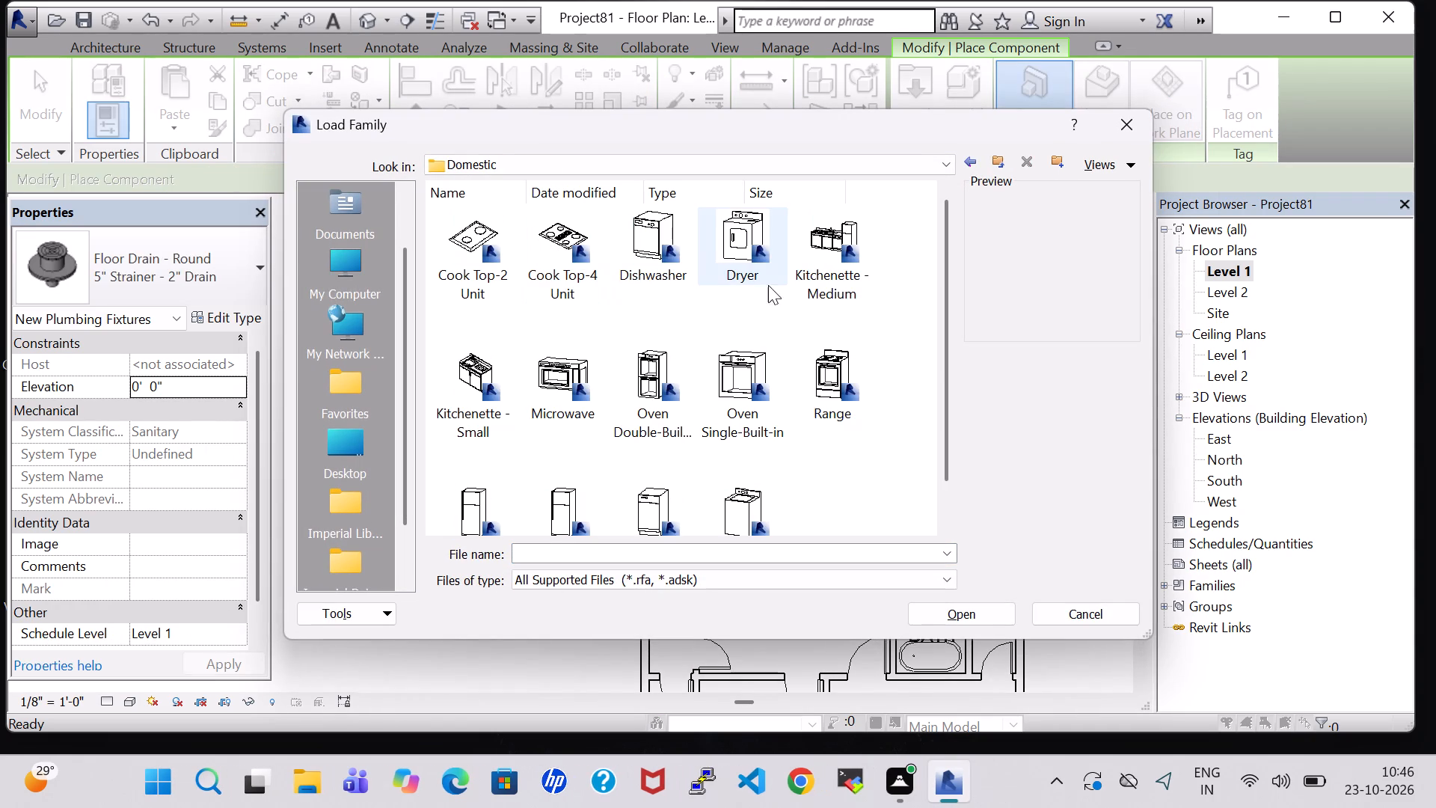
pyautogui.click(969, 165)
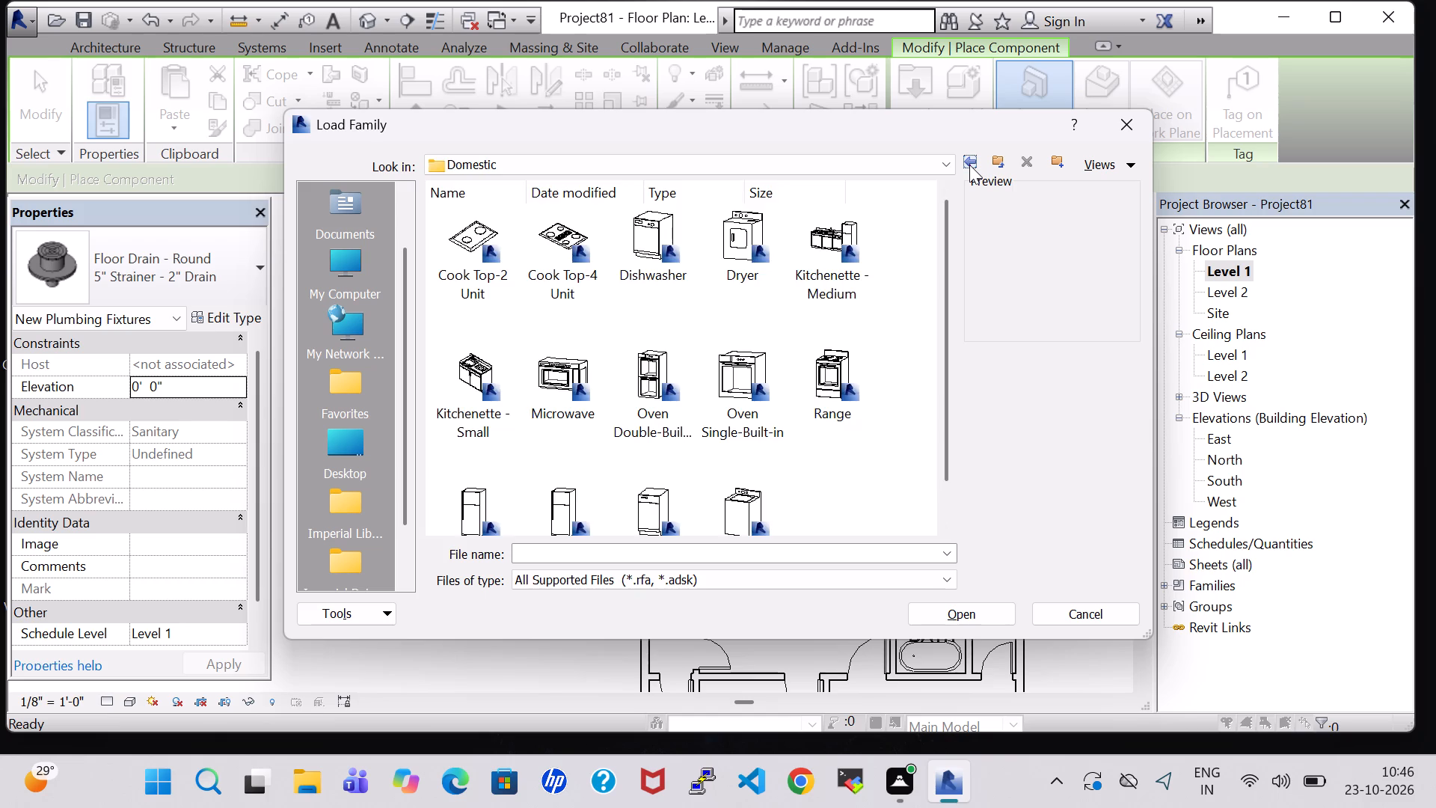
pyautogui.click(969, 165)
# Load the Work Station Cubicle family from the Furniture System folder of the US Imperial library.
pyautogui.click(651, 394)
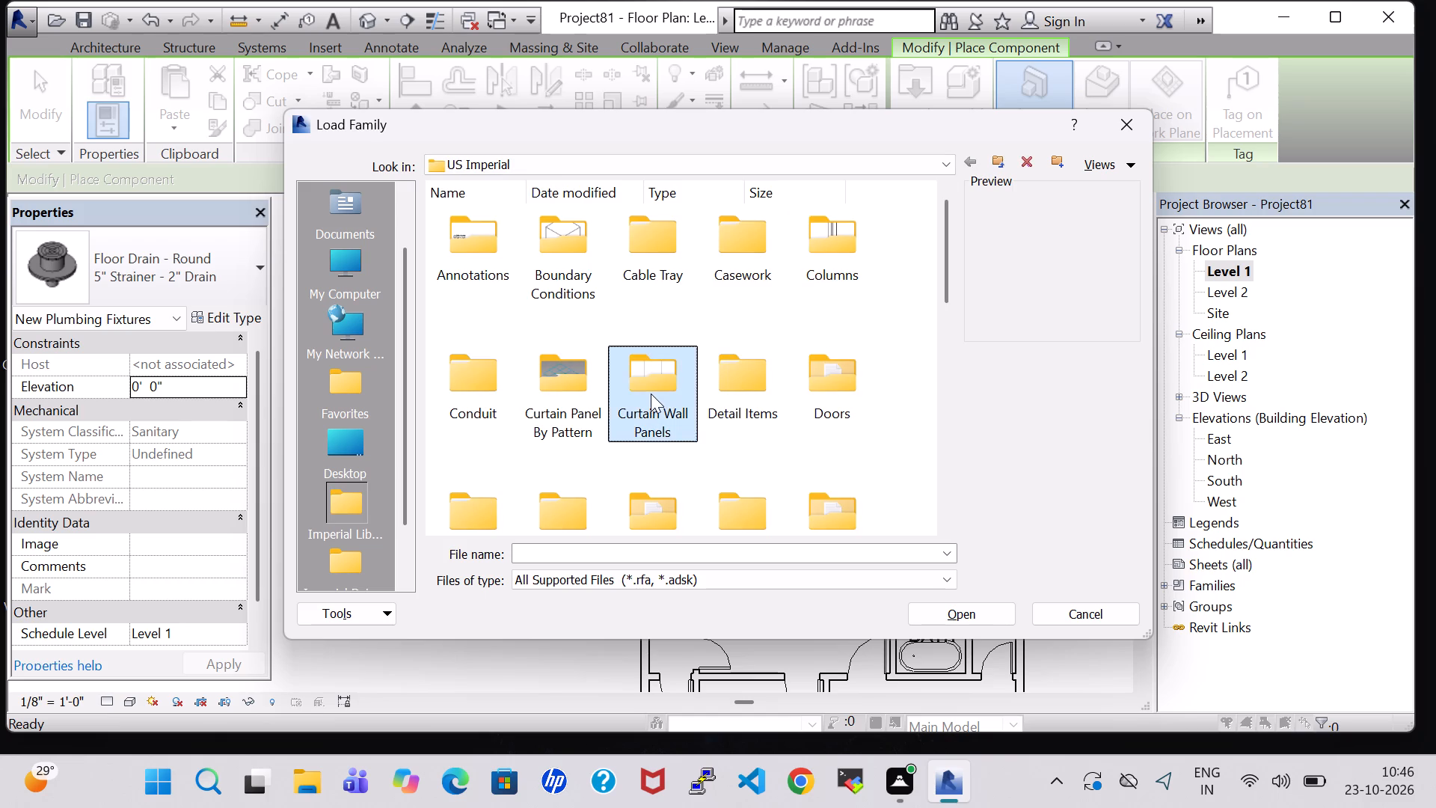
pyautogui.press('f')
pyautogui.doubleClick(455, 382)
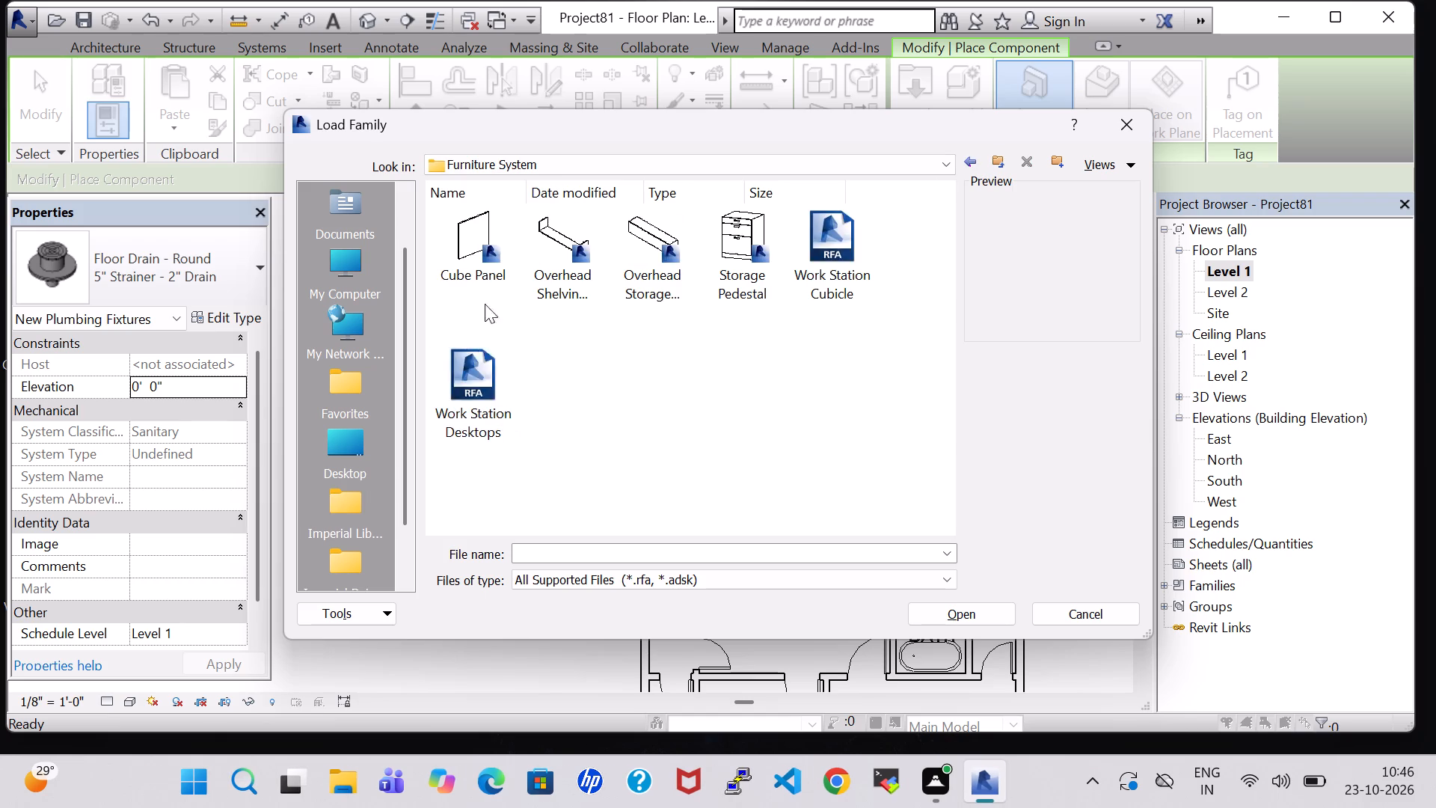
pyautogui.click(856, 249)
pyautogui.click(923, 616)
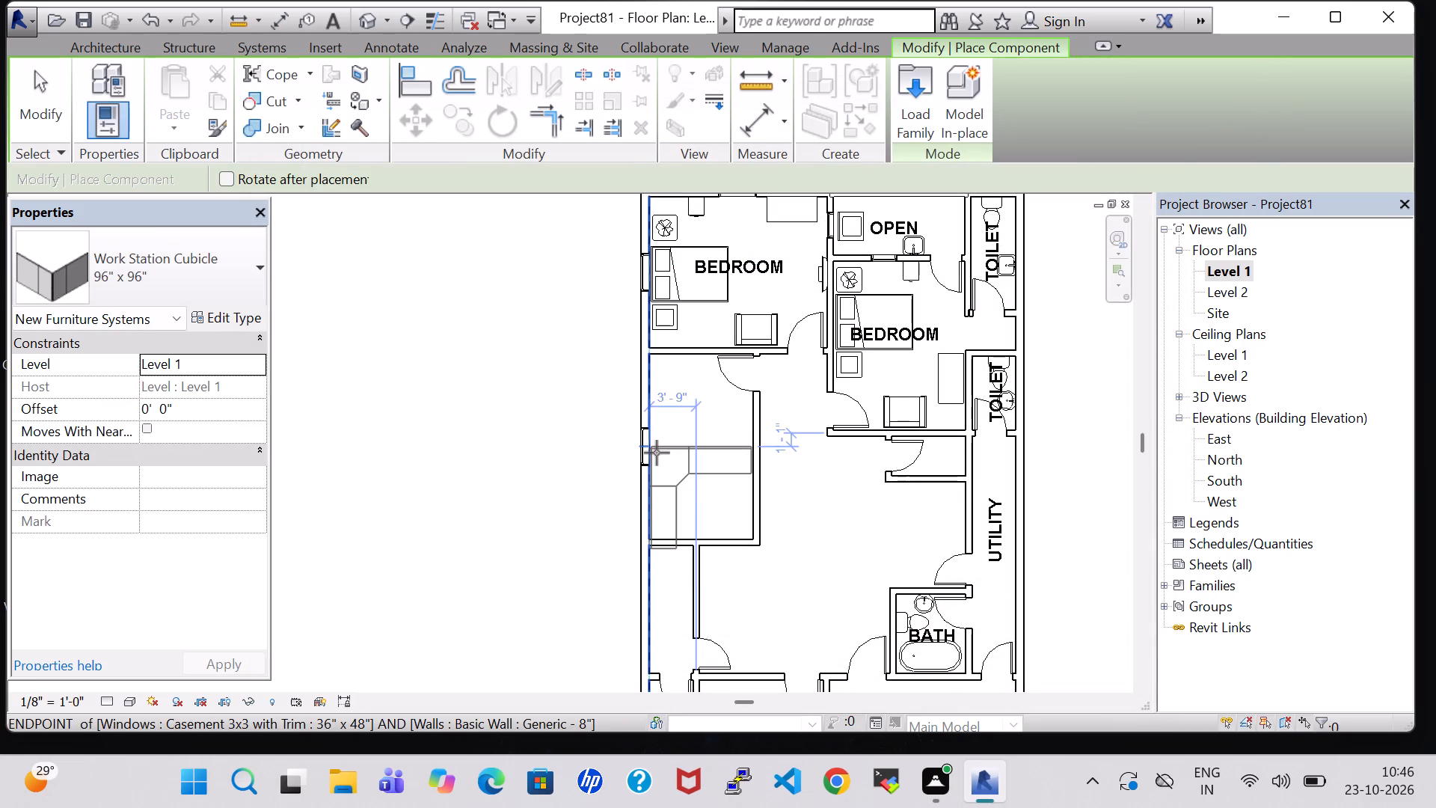
# Place the Work Station Cubicle, rotated, in the unlabelled room's lower corner against the exterior window wall.
pyautogui.press('space')
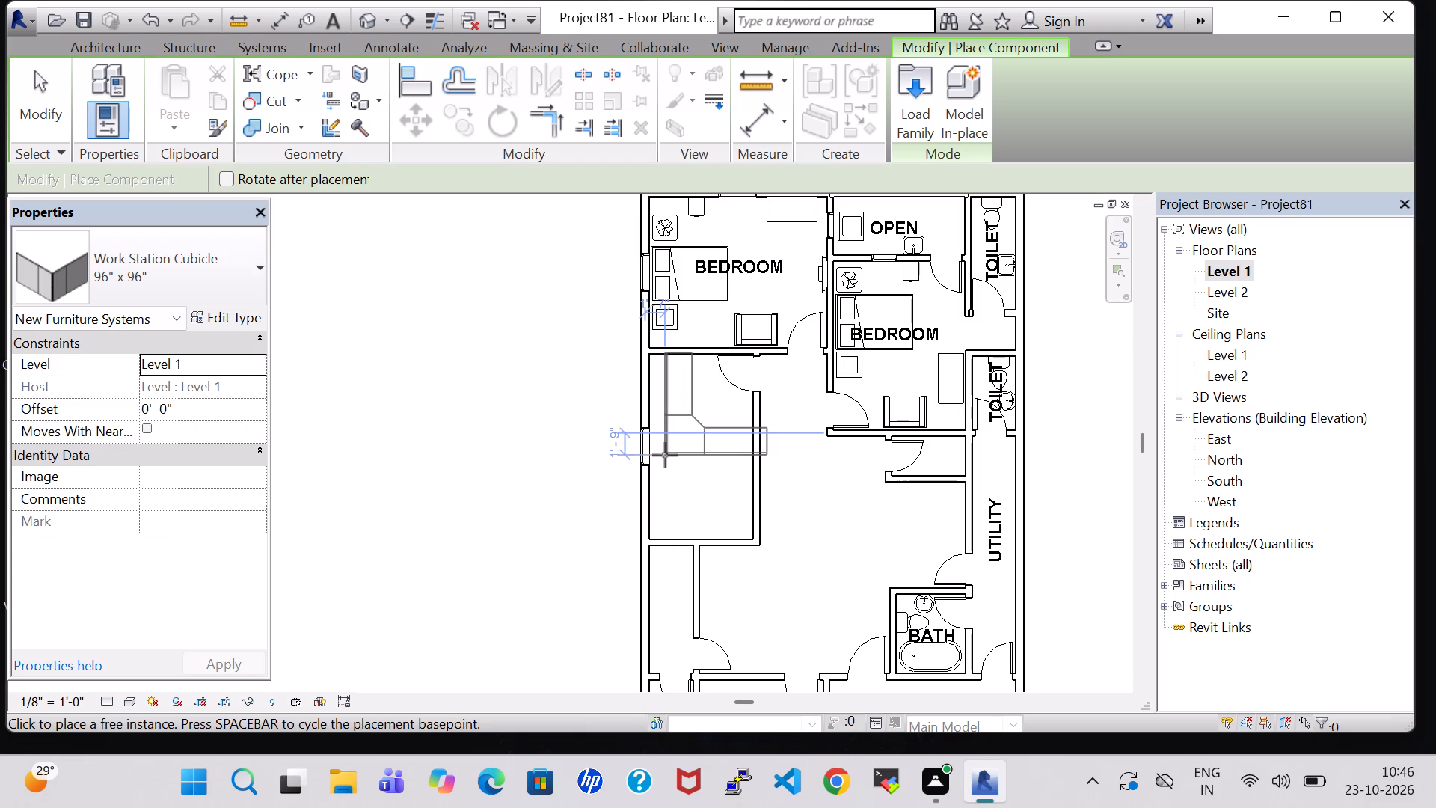
pyautogui.click(654, 534)
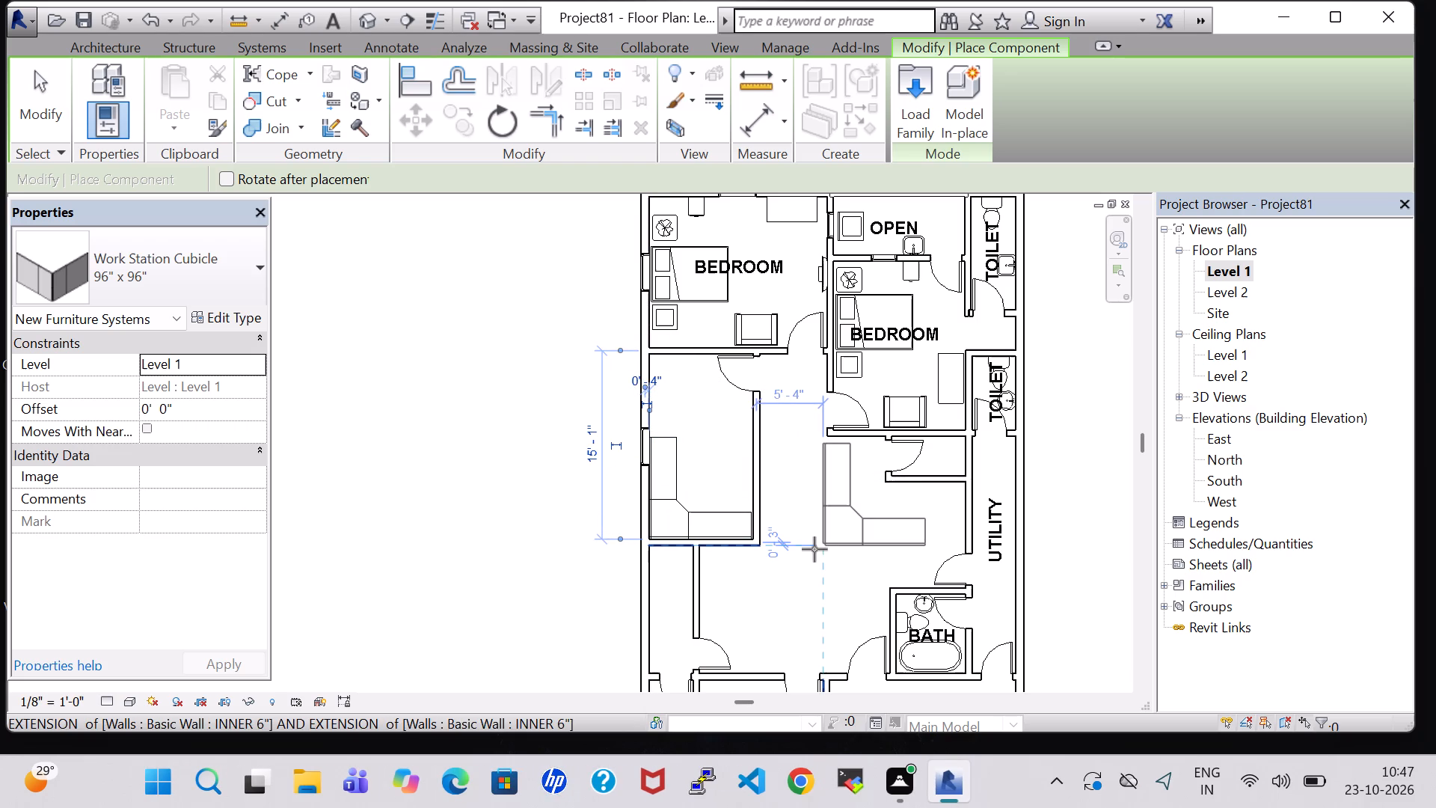
pyautogui.press('Escape')
pyautogui.press('Escape')
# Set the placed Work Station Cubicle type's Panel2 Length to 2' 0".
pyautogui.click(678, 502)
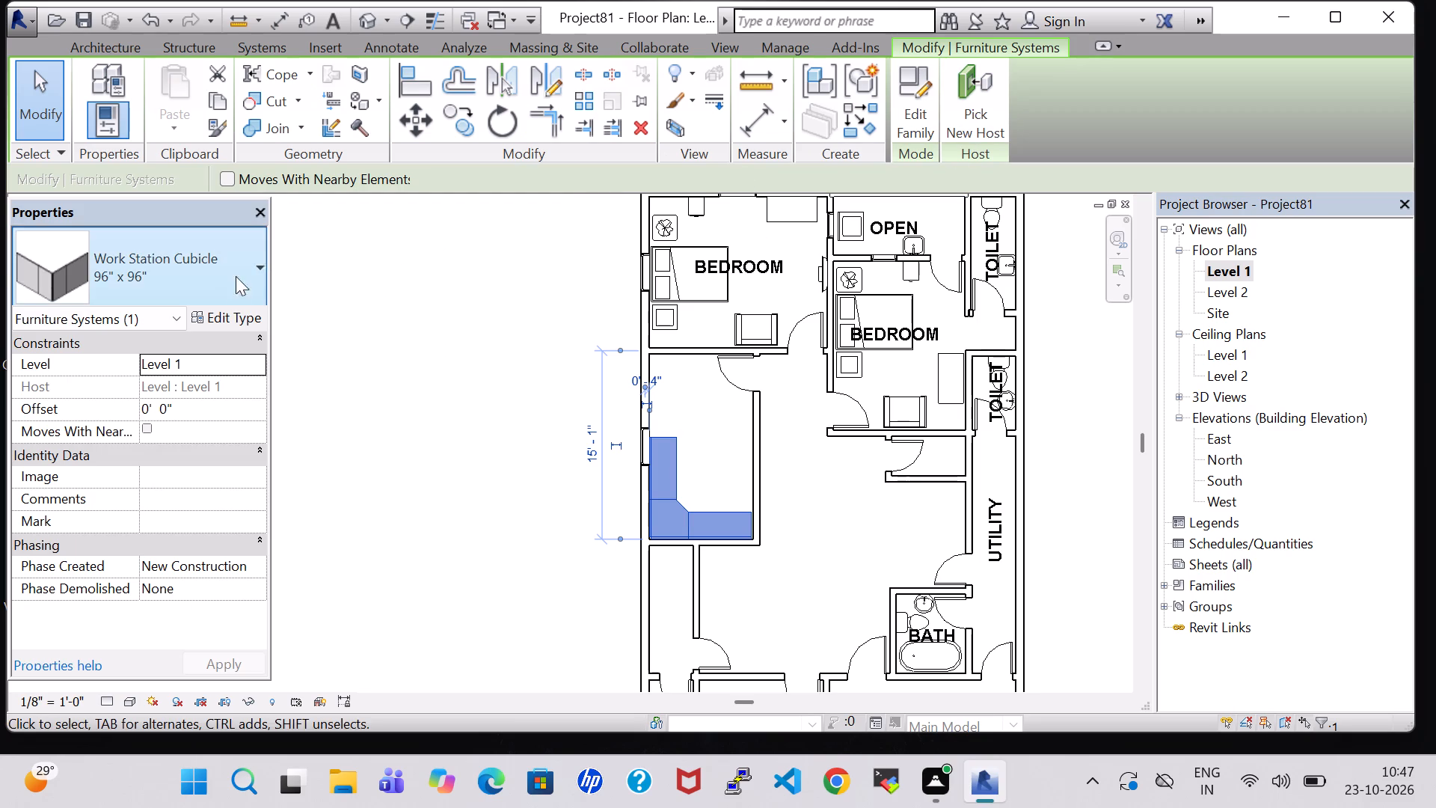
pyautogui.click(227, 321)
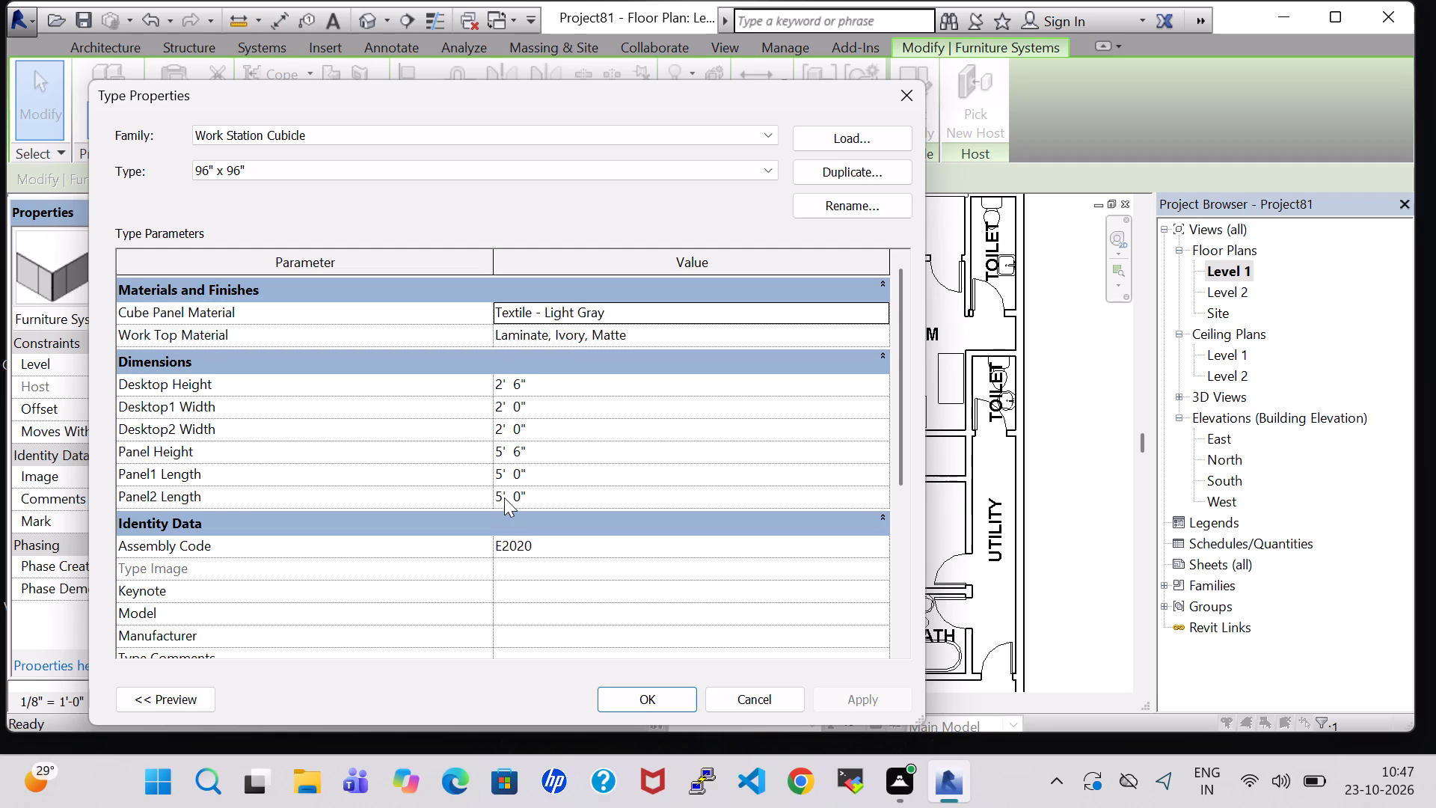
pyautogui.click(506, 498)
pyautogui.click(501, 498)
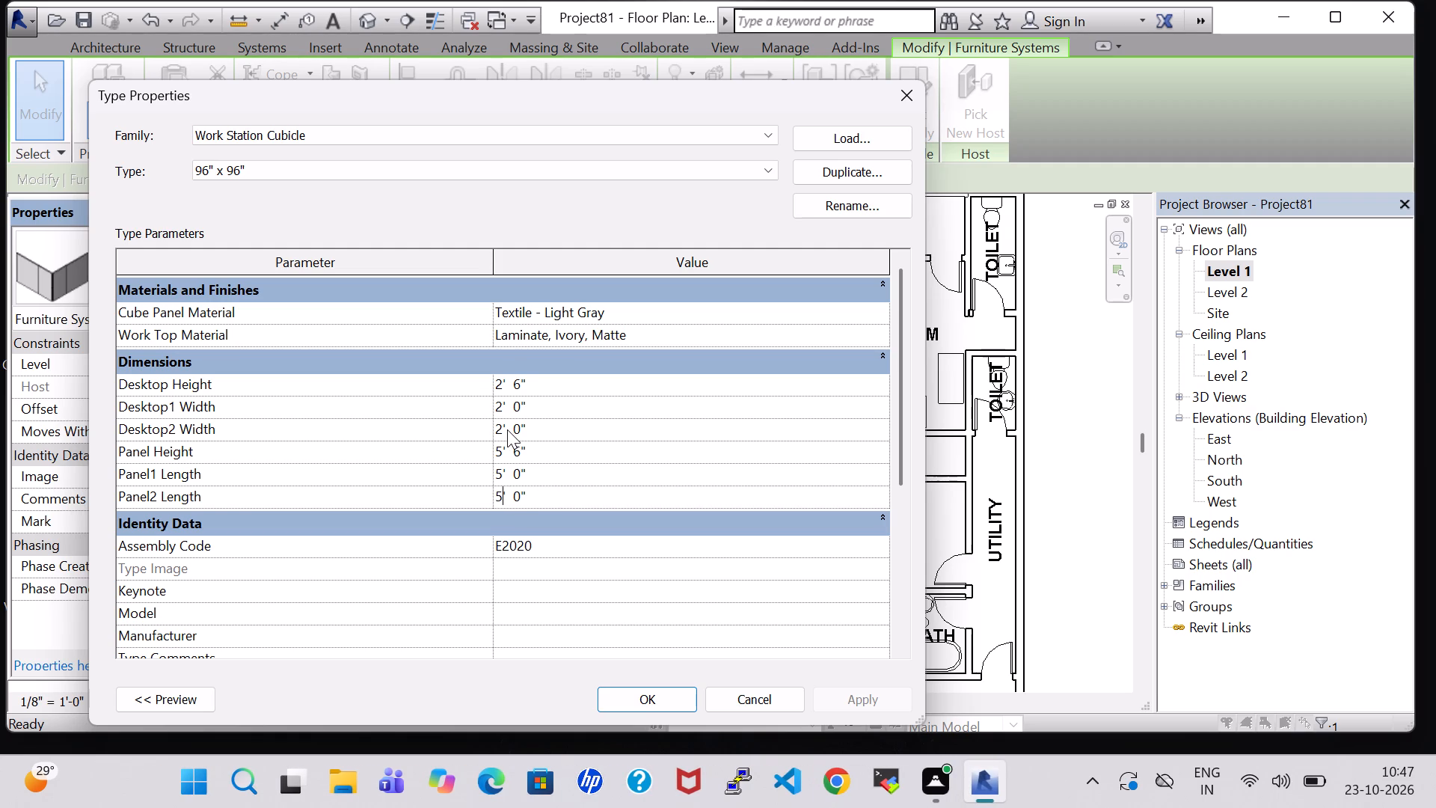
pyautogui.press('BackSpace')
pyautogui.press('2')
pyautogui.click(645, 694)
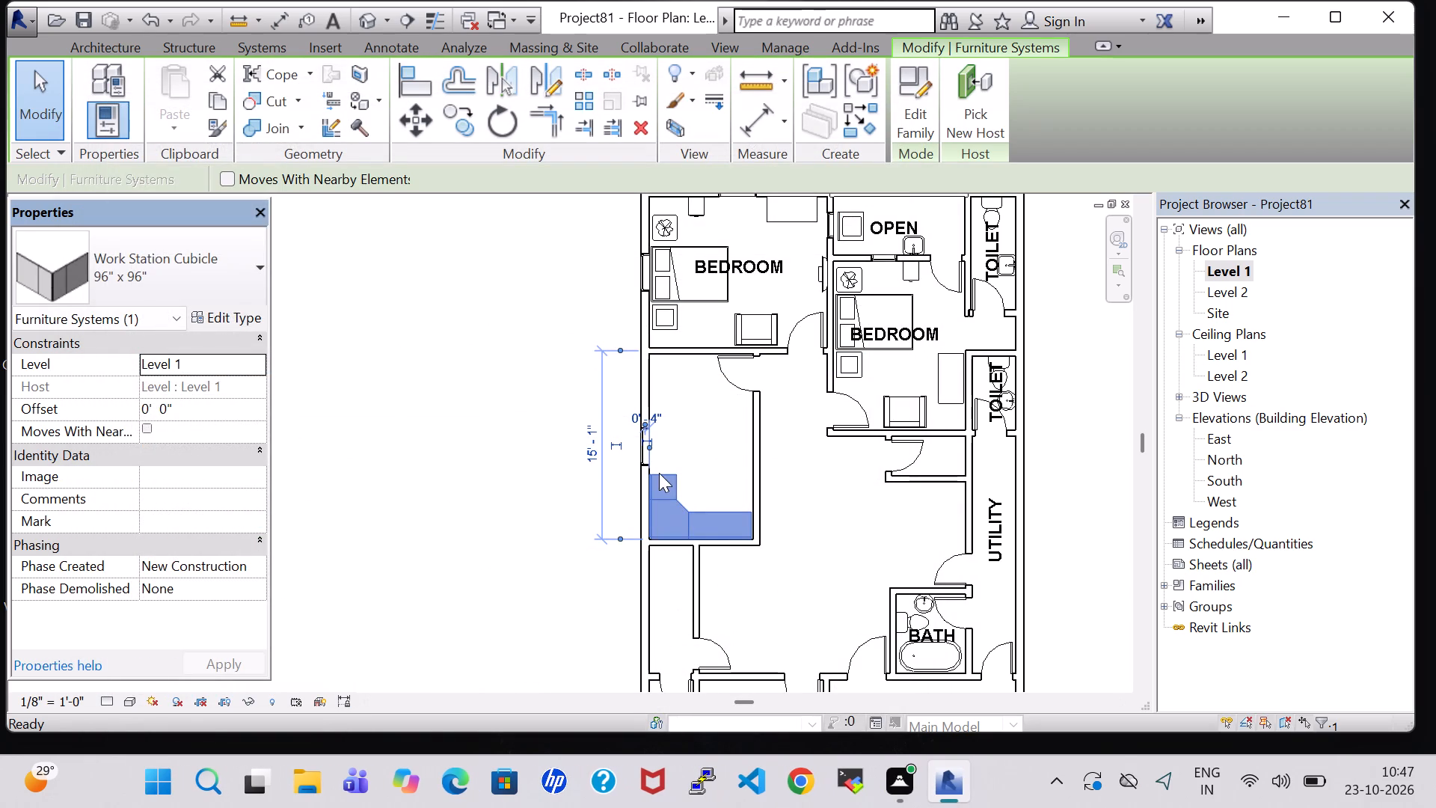
# Set the Work Station Cubicle type's Panel2 Length to 6' 0".
pyautogui.click(659, 473)
pyautogui.click(233, 314)
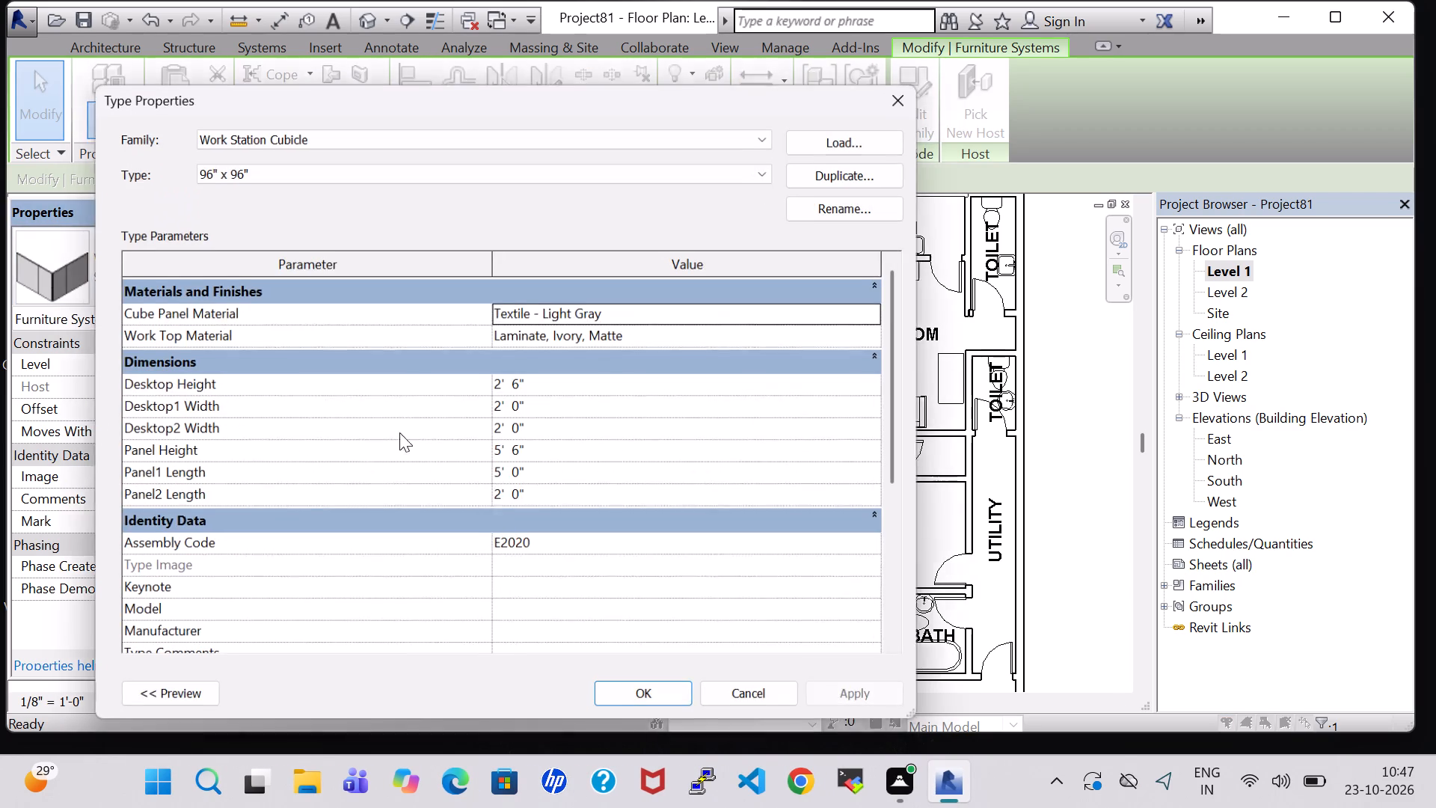
pyautogui.doubleClick(503, 503)
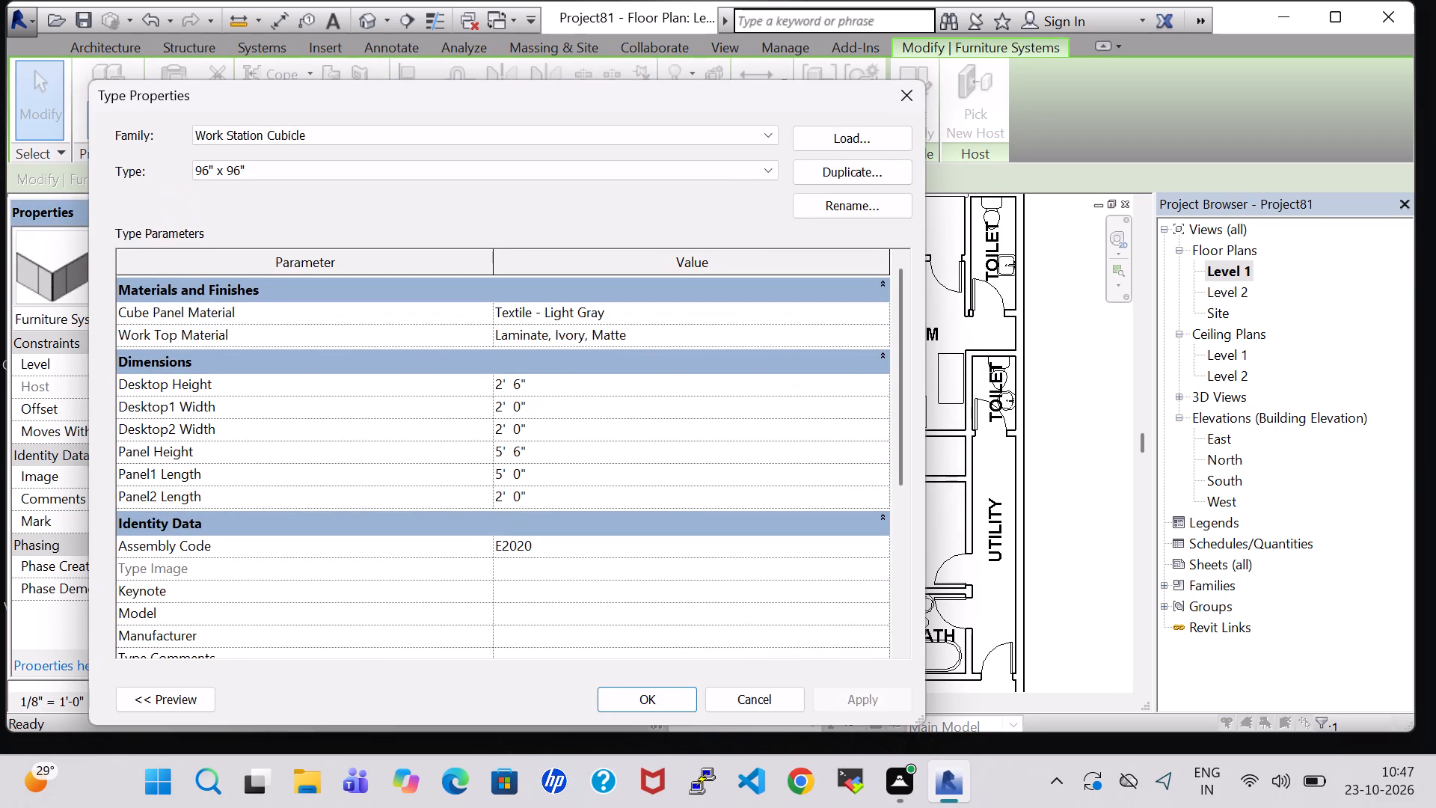
pyautogui.press('BackSpace')
pyautogui.press('6')
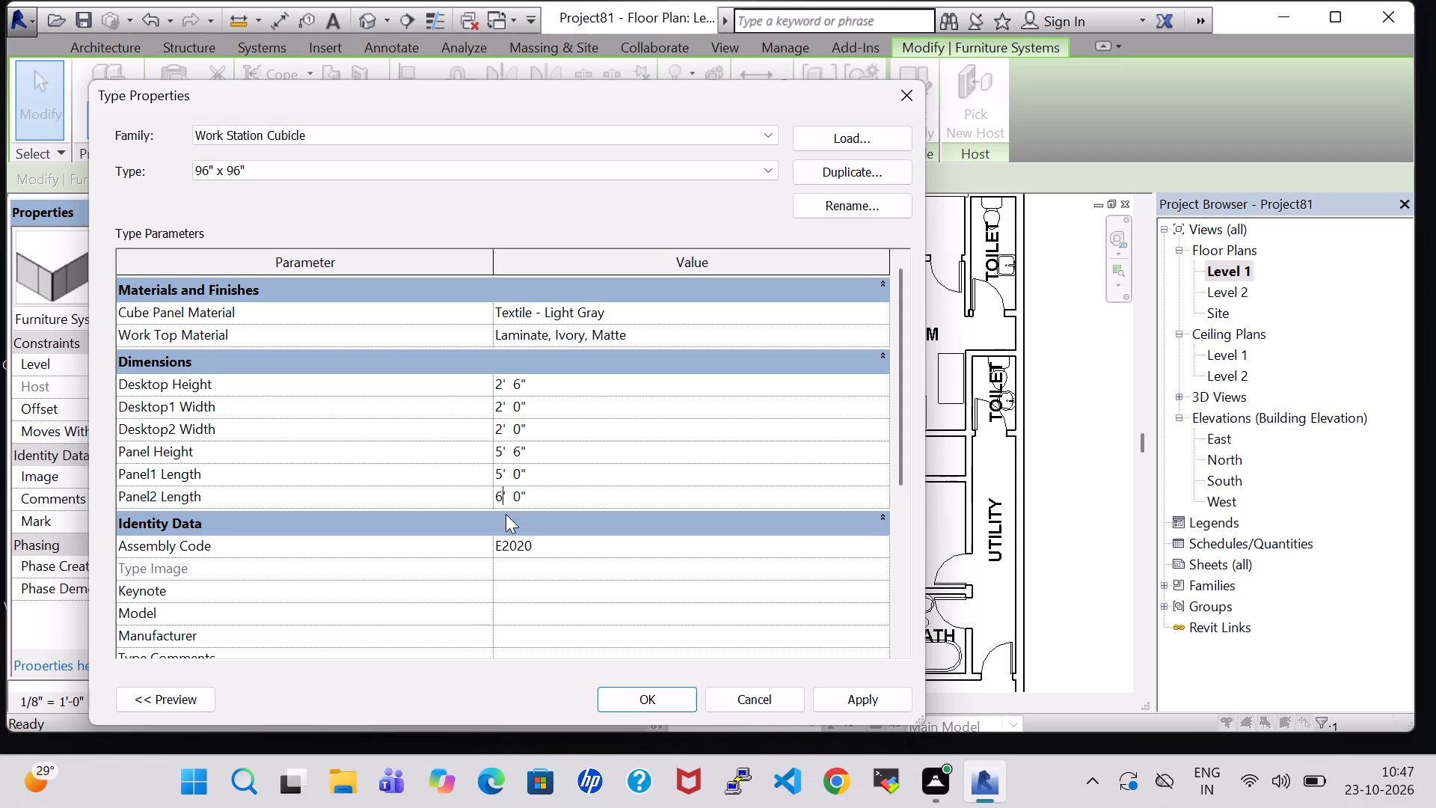
pyautogui.click(630, 688)
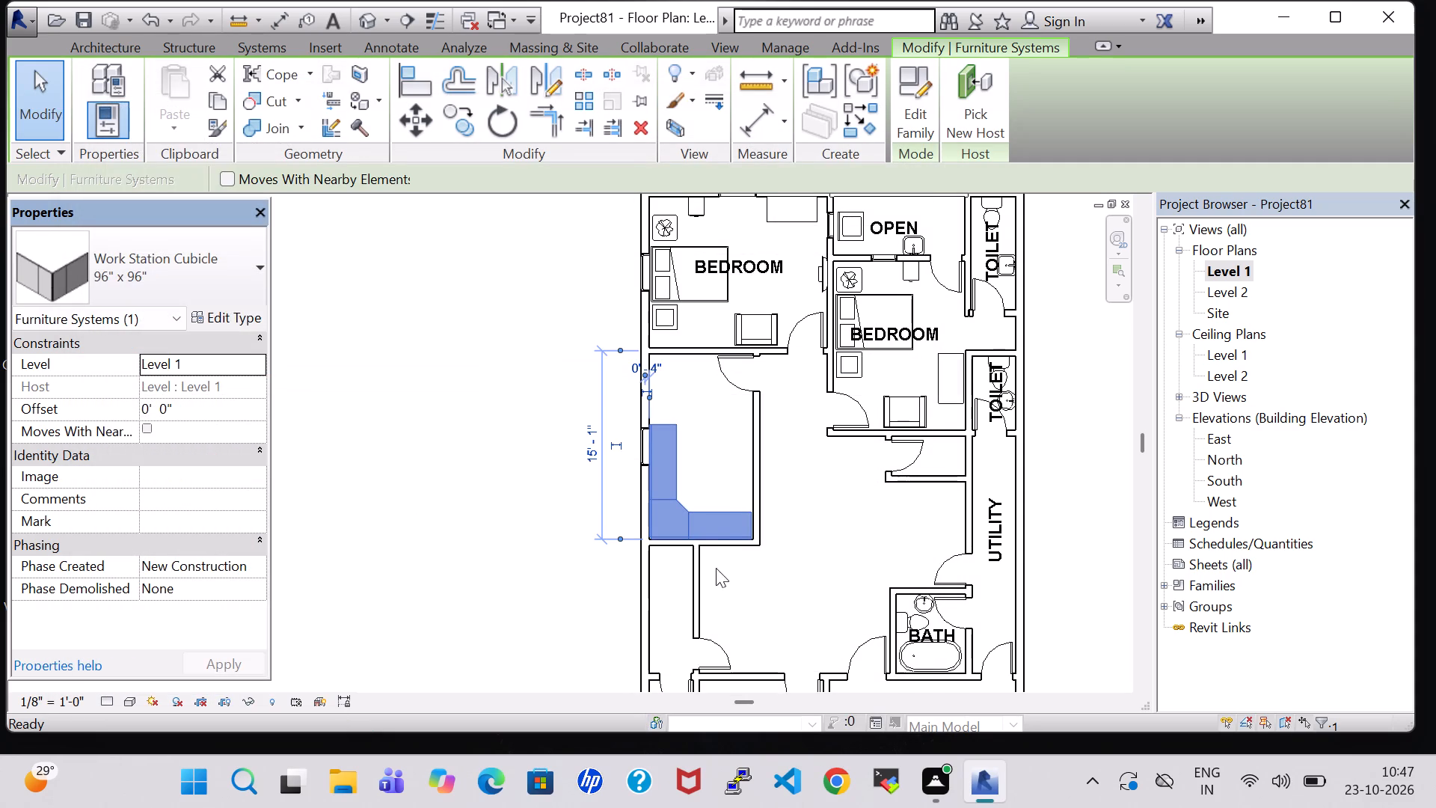
# Set the Work Station Cubicle type's Panel1 Length to 2' 0" to shorten the leg along the lower wall.
pyautogui.click(222, 318)
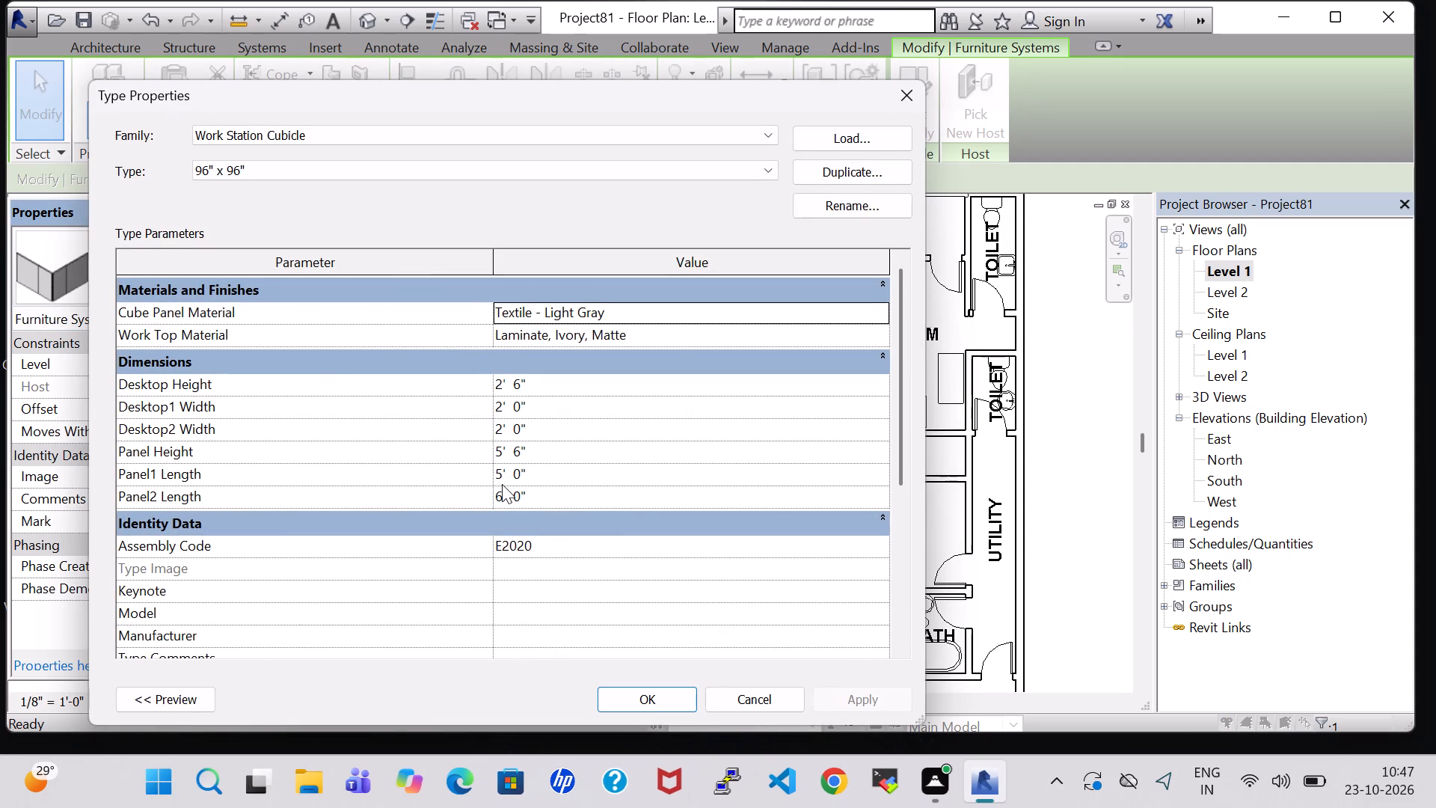
pyautogui.click(502, 480)
pyautogui.click(502, 480)
pyautogui.press('BackSpace')
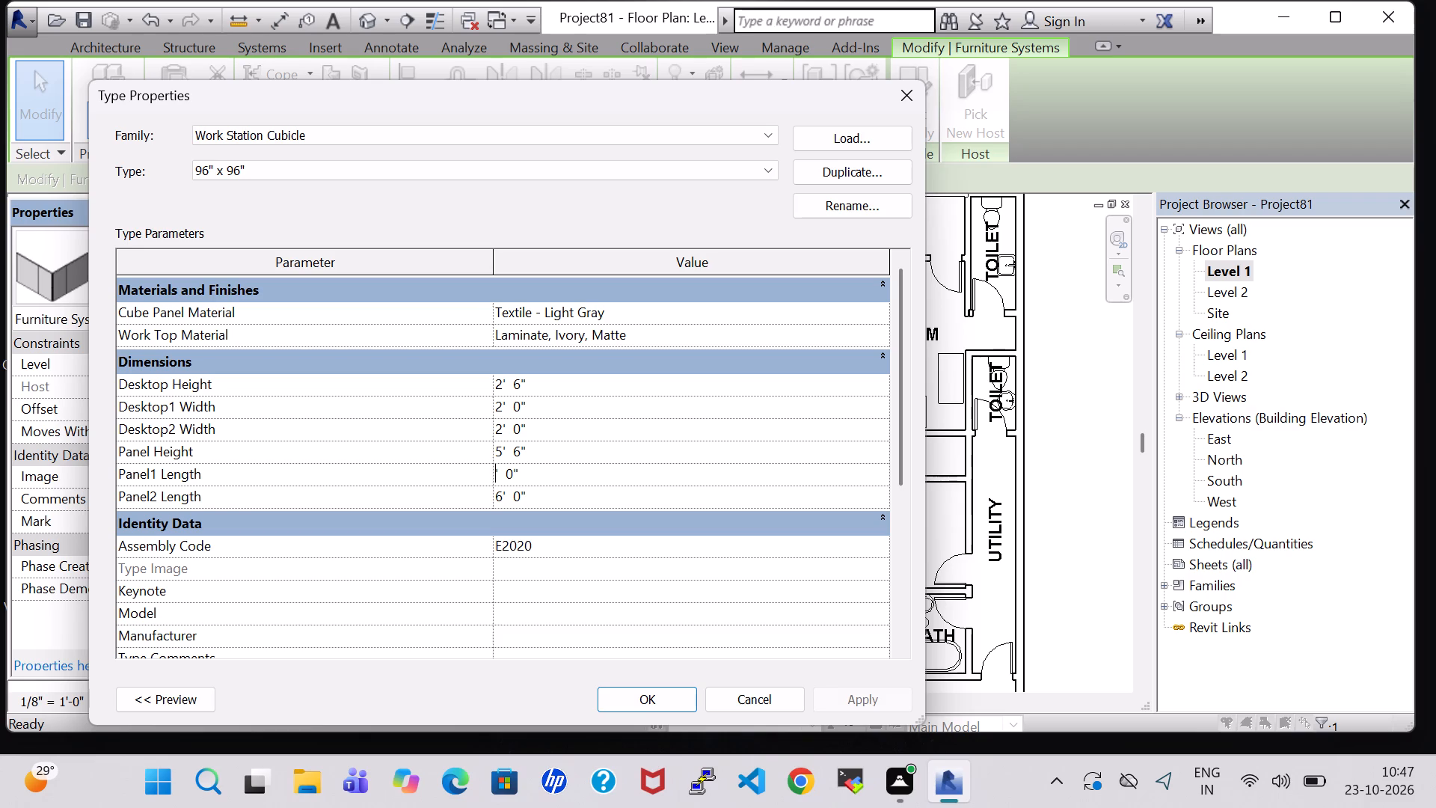
pyautogui.press('2')
pyautogui.click(636, 697)
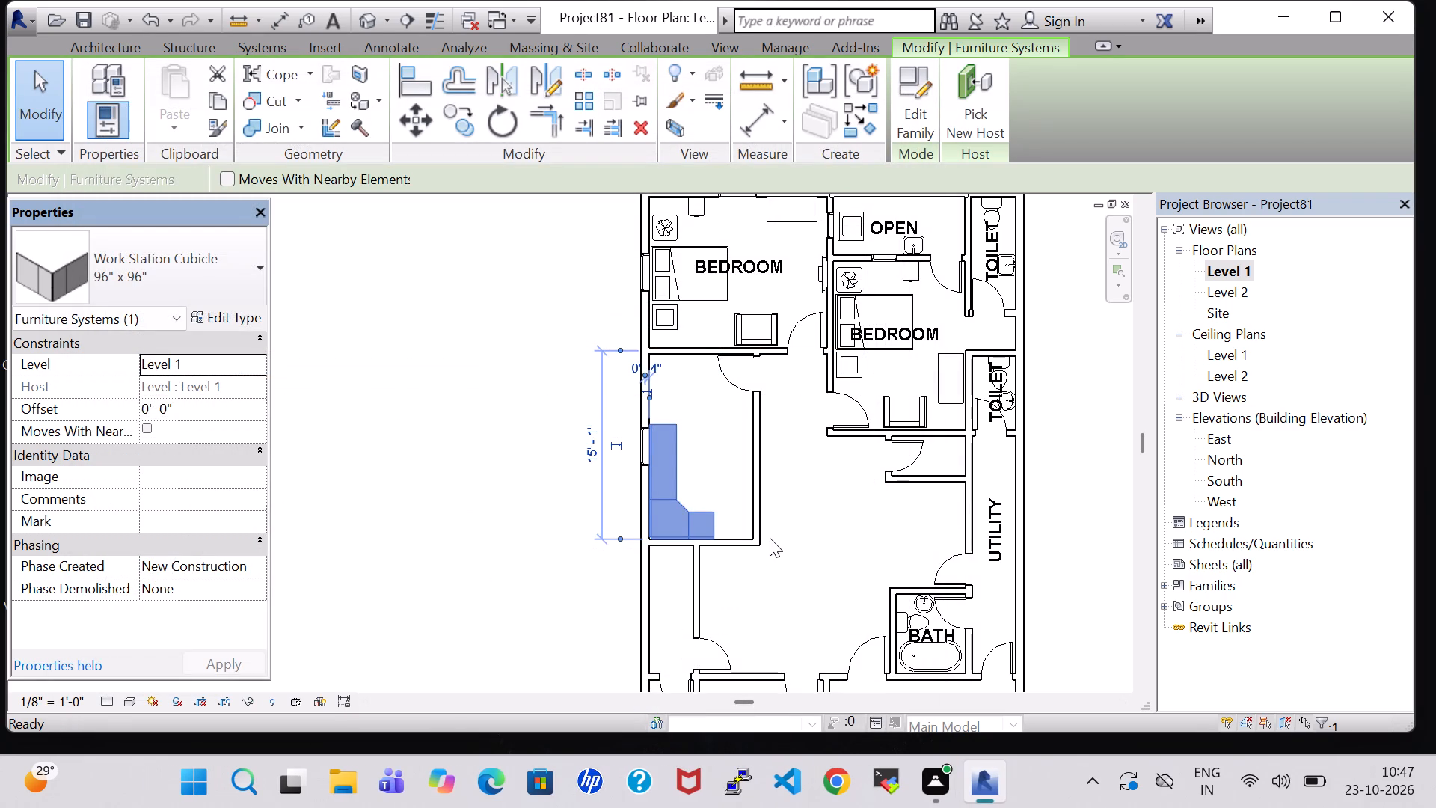
pyautogui.click(777, 530)
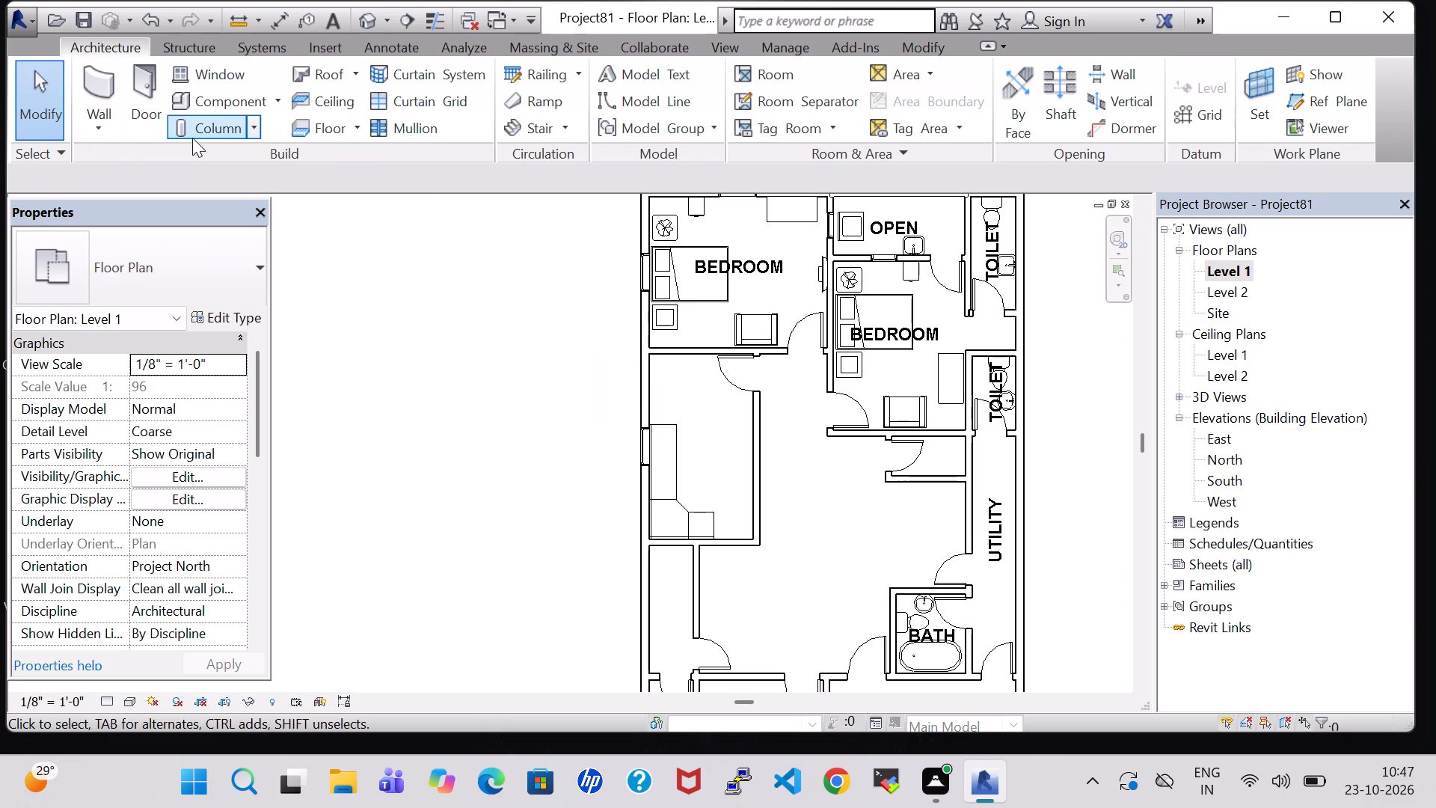
# Load the Cook Top-4 Unit family from the Specialty Equipment Domestic folder of the US Imperial library.
pyautogui.click(200, 109)
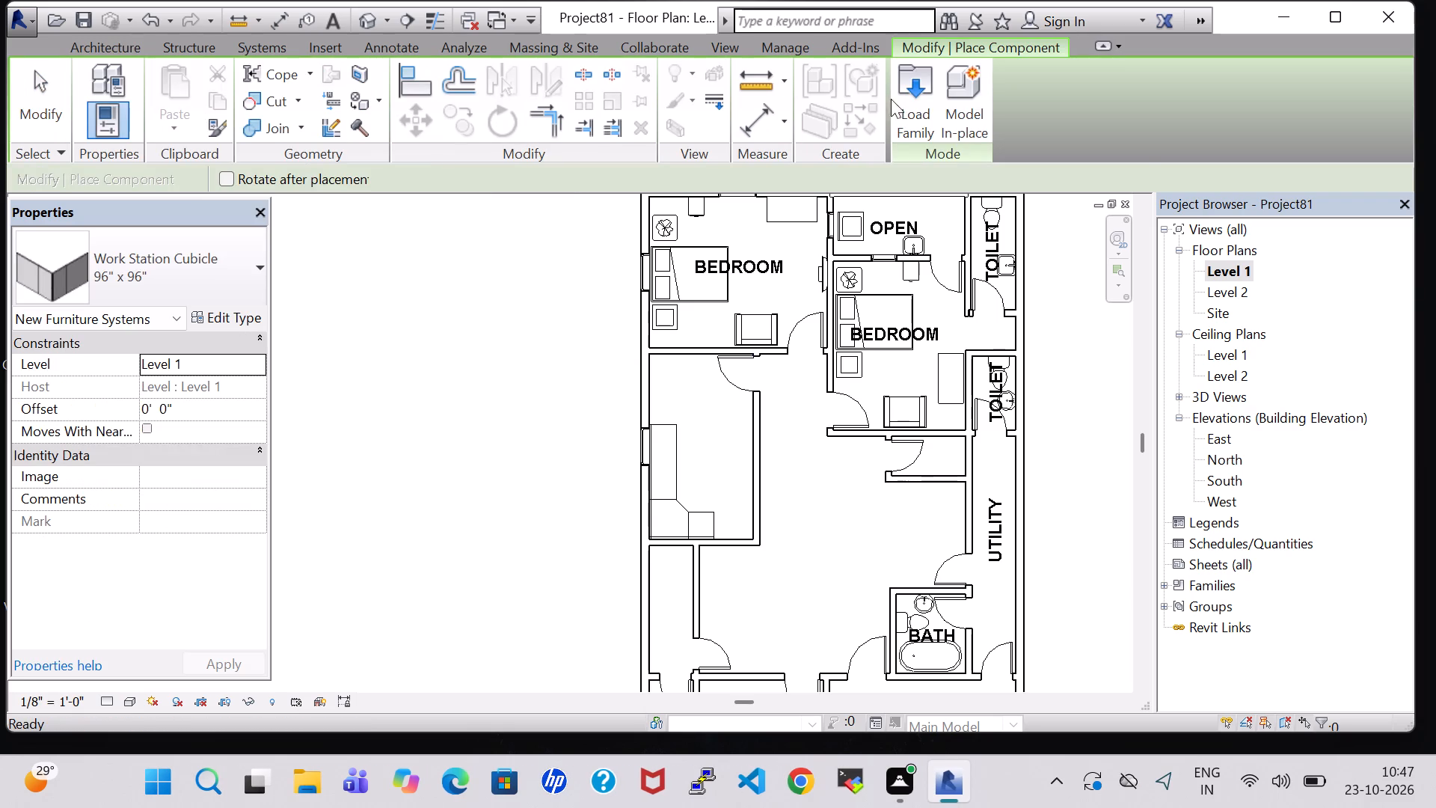
pyautogui.click(895, 99)
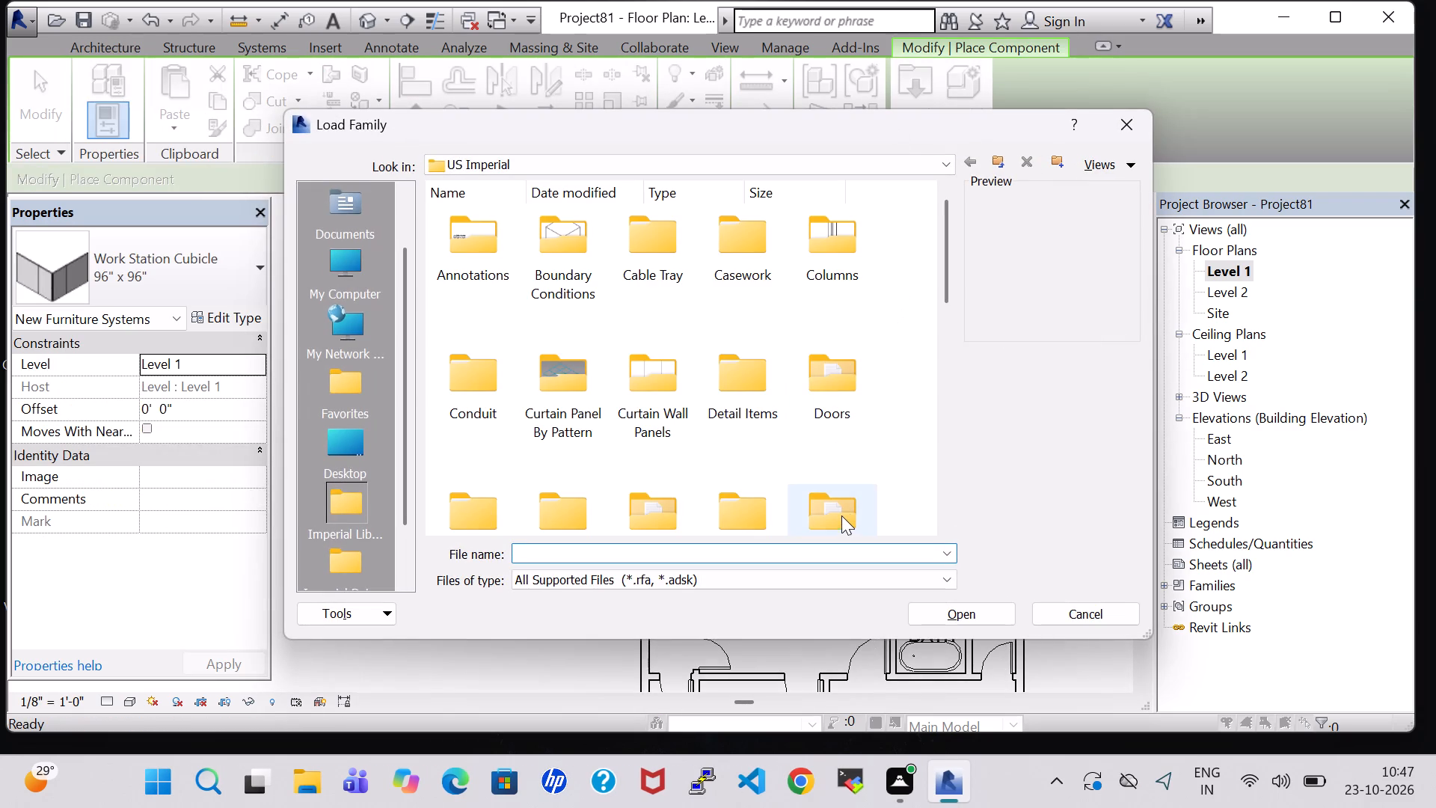
pyautogui.click(841, 517)
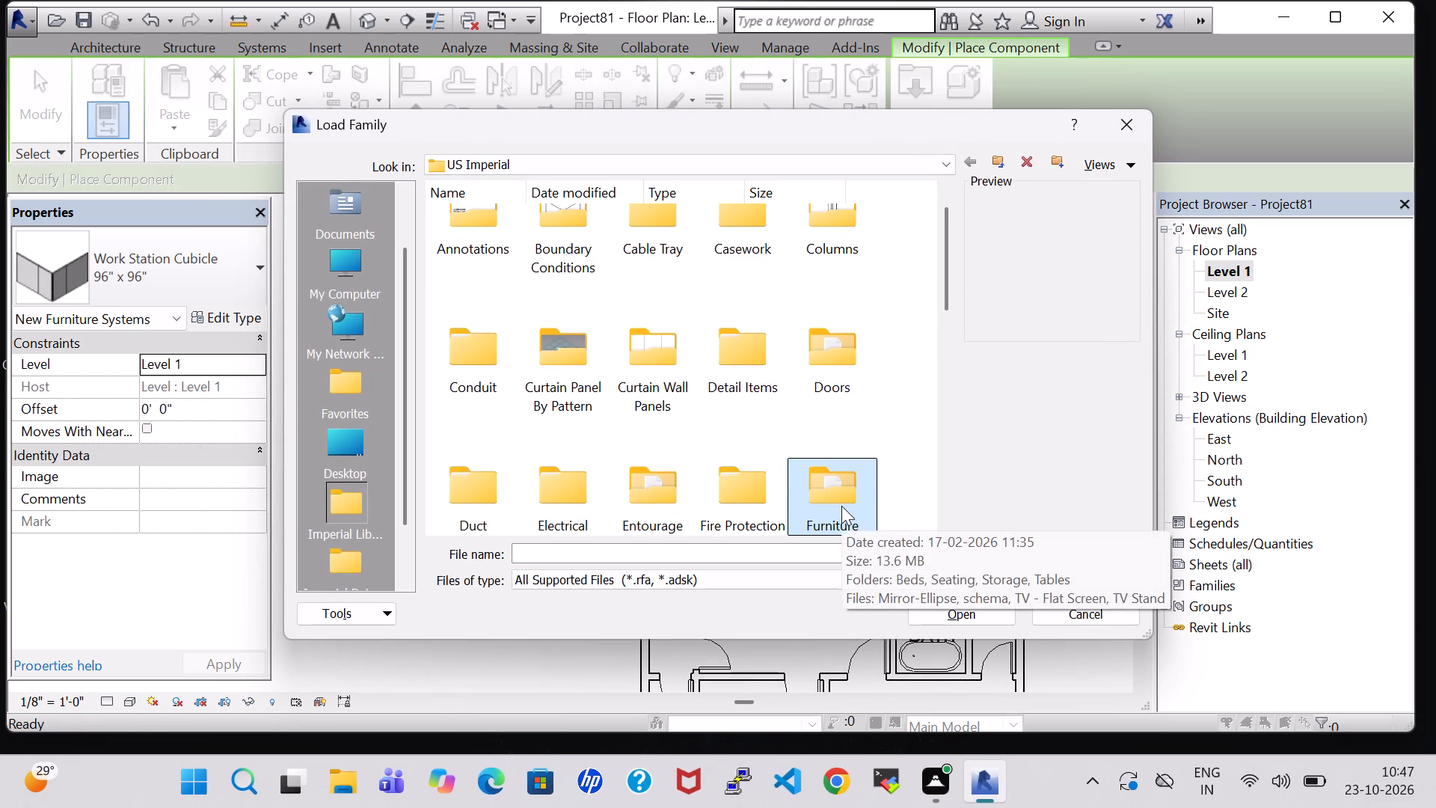
pyautogui.press('s')
pyautogui.doubleClick(556, 258)
pyautogui.doubleClick(556, 258)
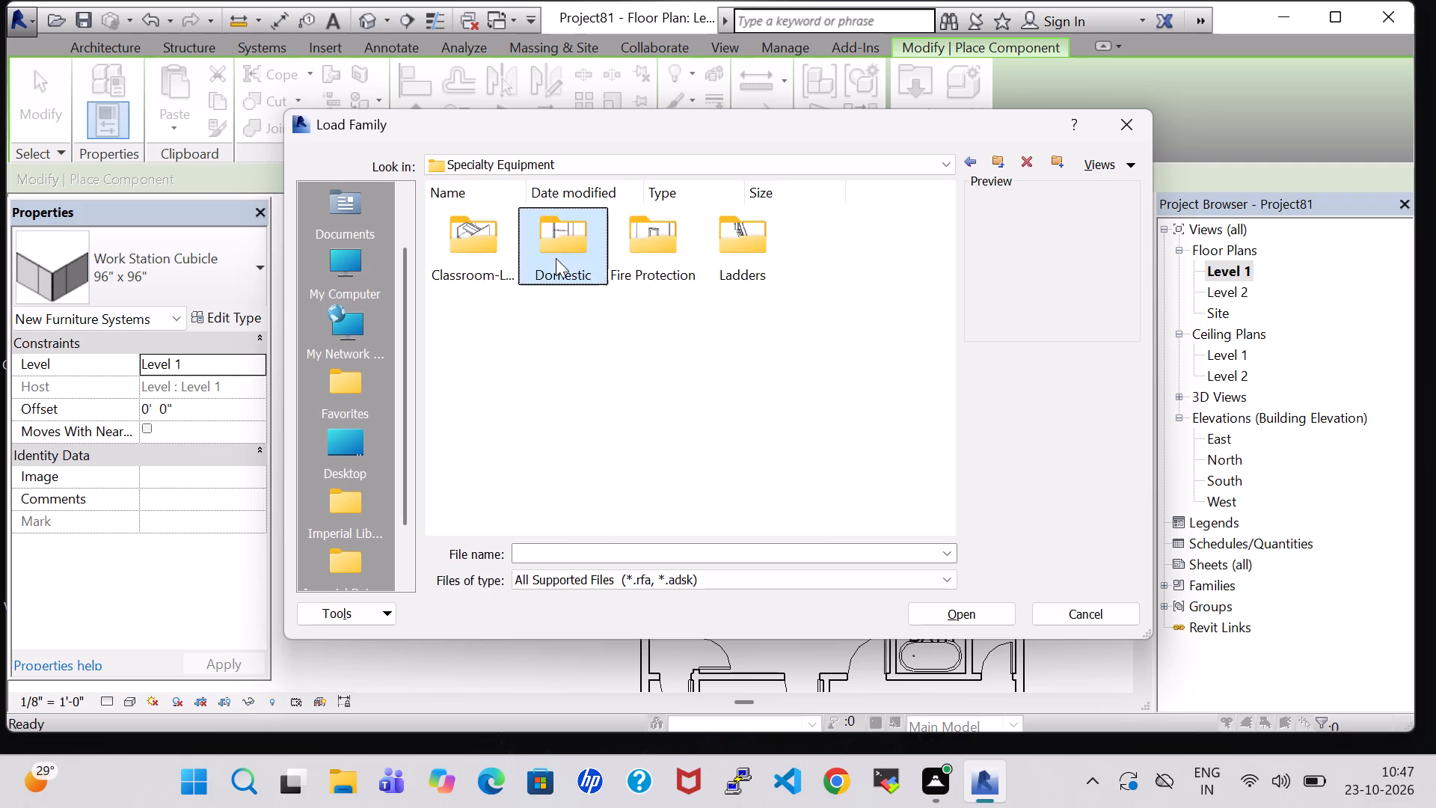
pyautogui.click(548, 252)
pyautogui.click(922, 608)
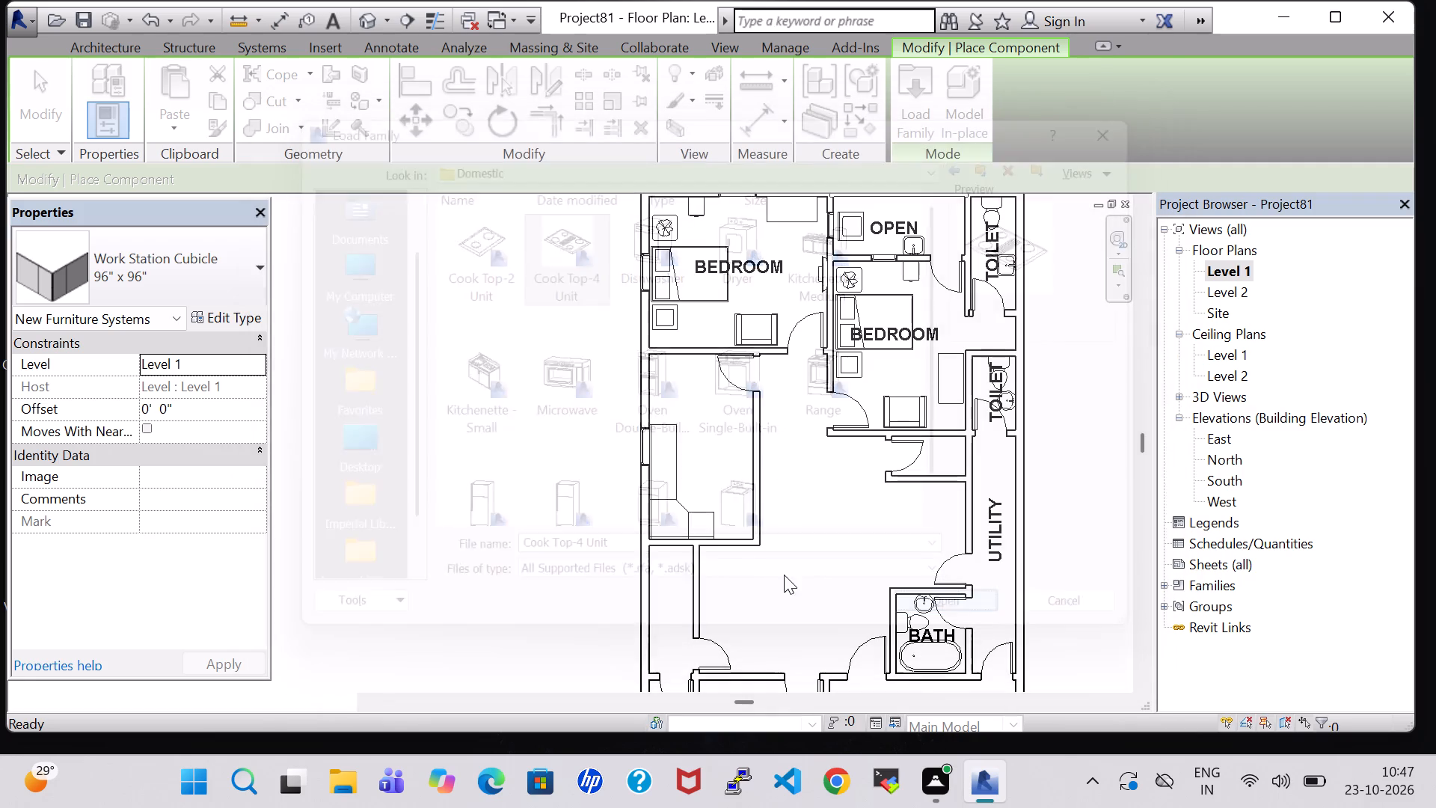
# Place the Cook Top-4 Unit, rotated to follow the counter, on the long leg of the work station beside the window.
pyautogui.press('space')
pyautogui.scroll(3, 664, 483)
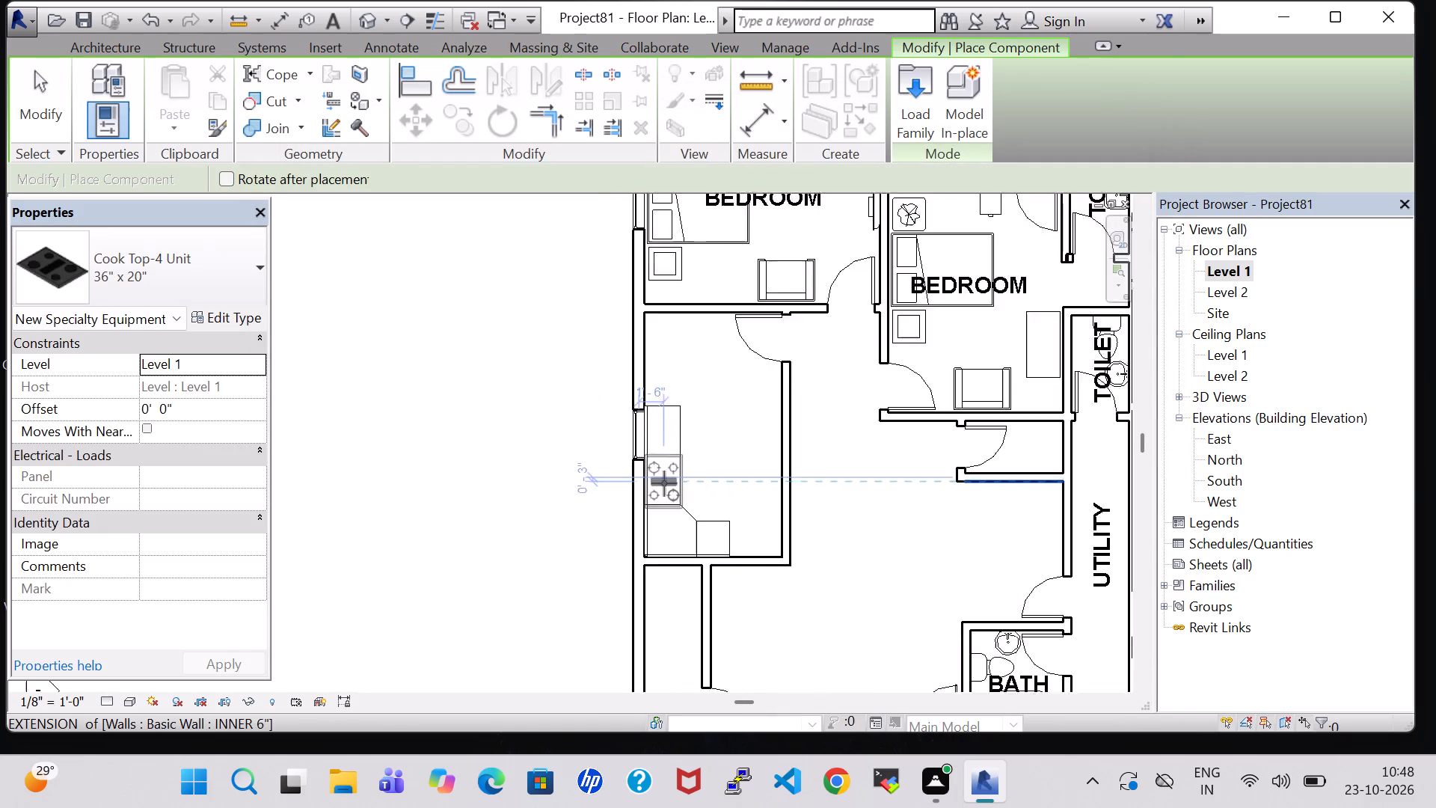
pyautogui.scroll(4, 664, 483)
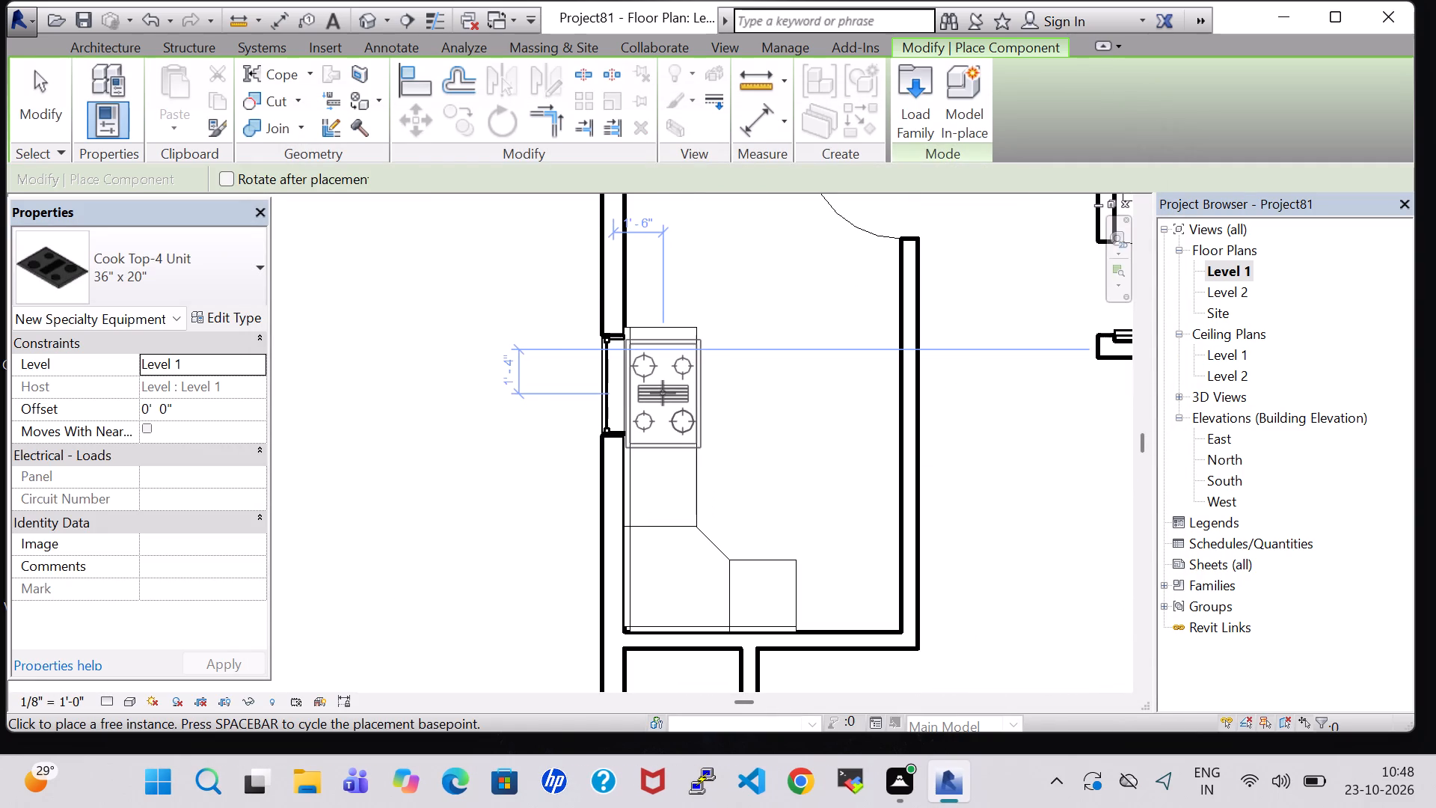
pyautogui.scroll(4, 663, 391)
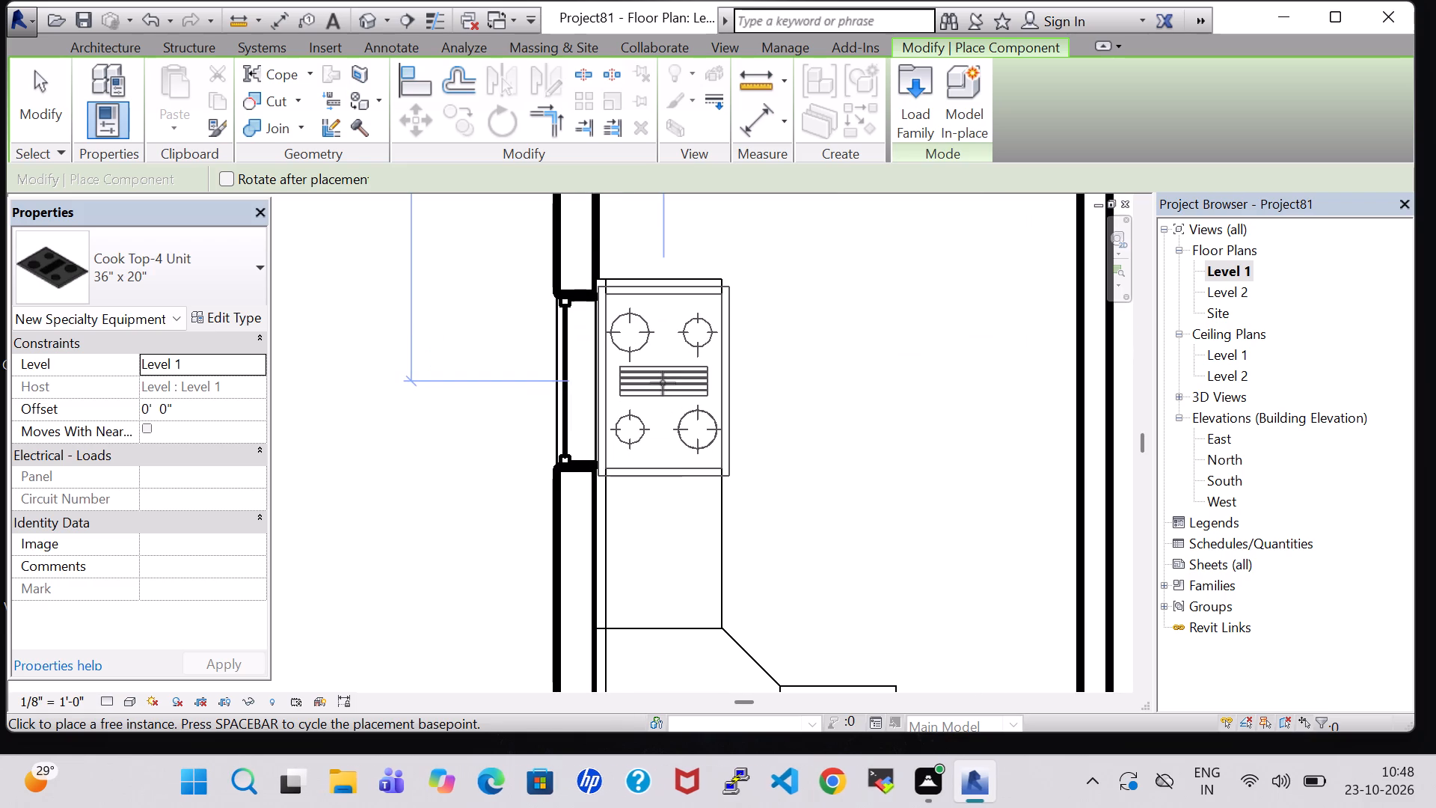
pyautogui.click(663, 383)
pyautogui.press('Escape')
pyautogui.press('Escape')
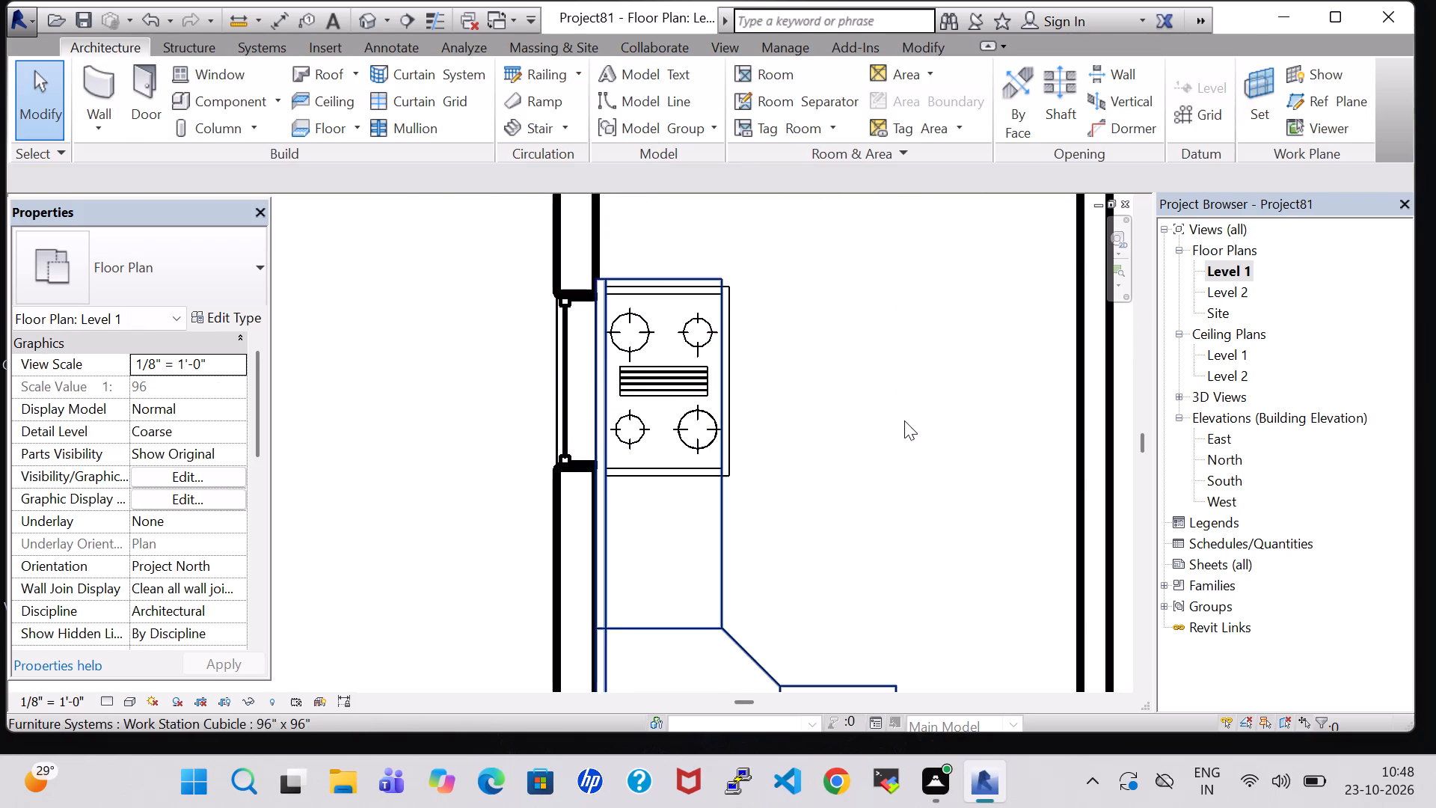
# Set the Work Station Cubicle type's Panel Height to 2' 8" and Desktop1 Width to 2' 5".
pyautogui.click(666, 272)
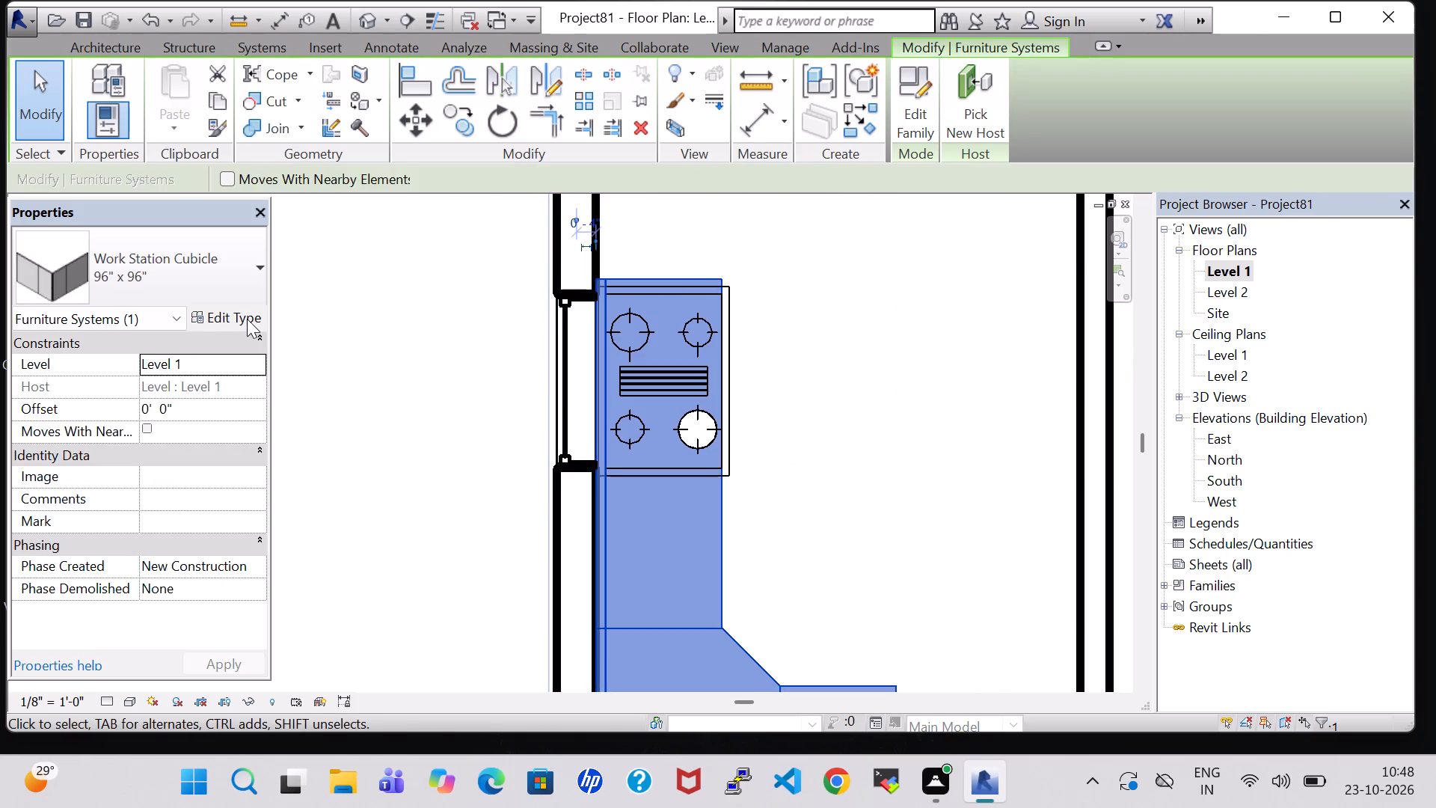
pyautogui.click(247, 319)
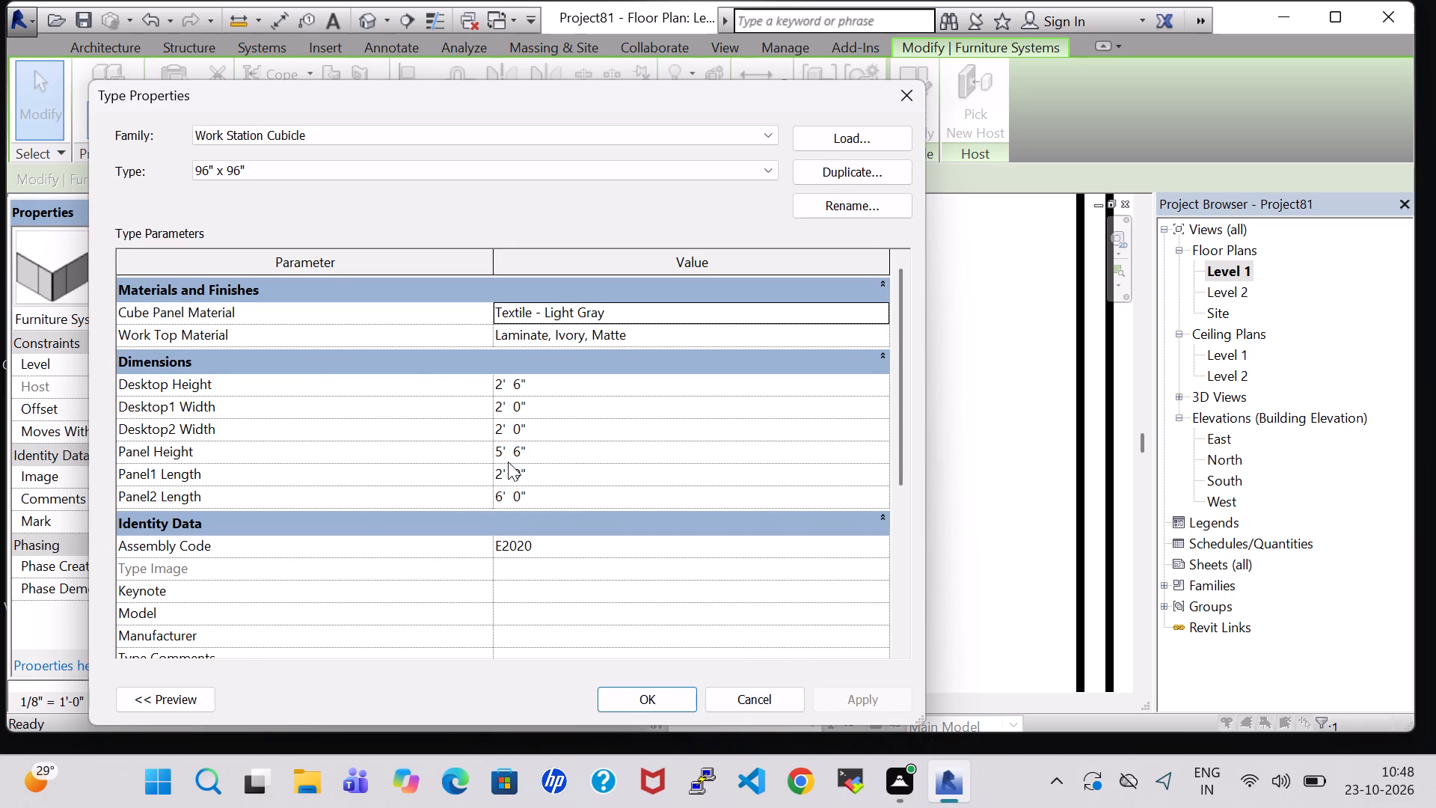
pyautogui.doubleClick(502, 453)
pyautogui.press('BackSpace')
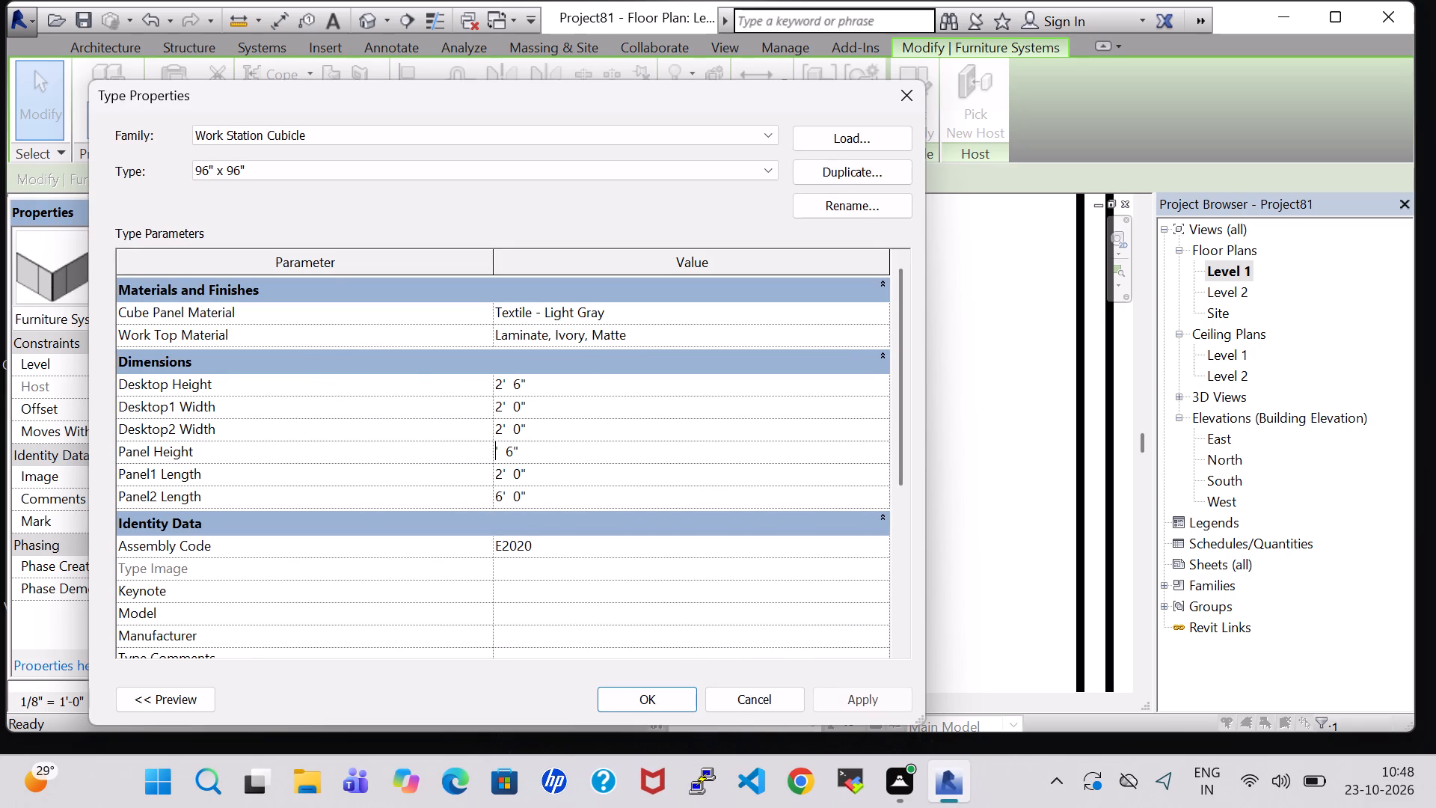
pyautogui.press('2')
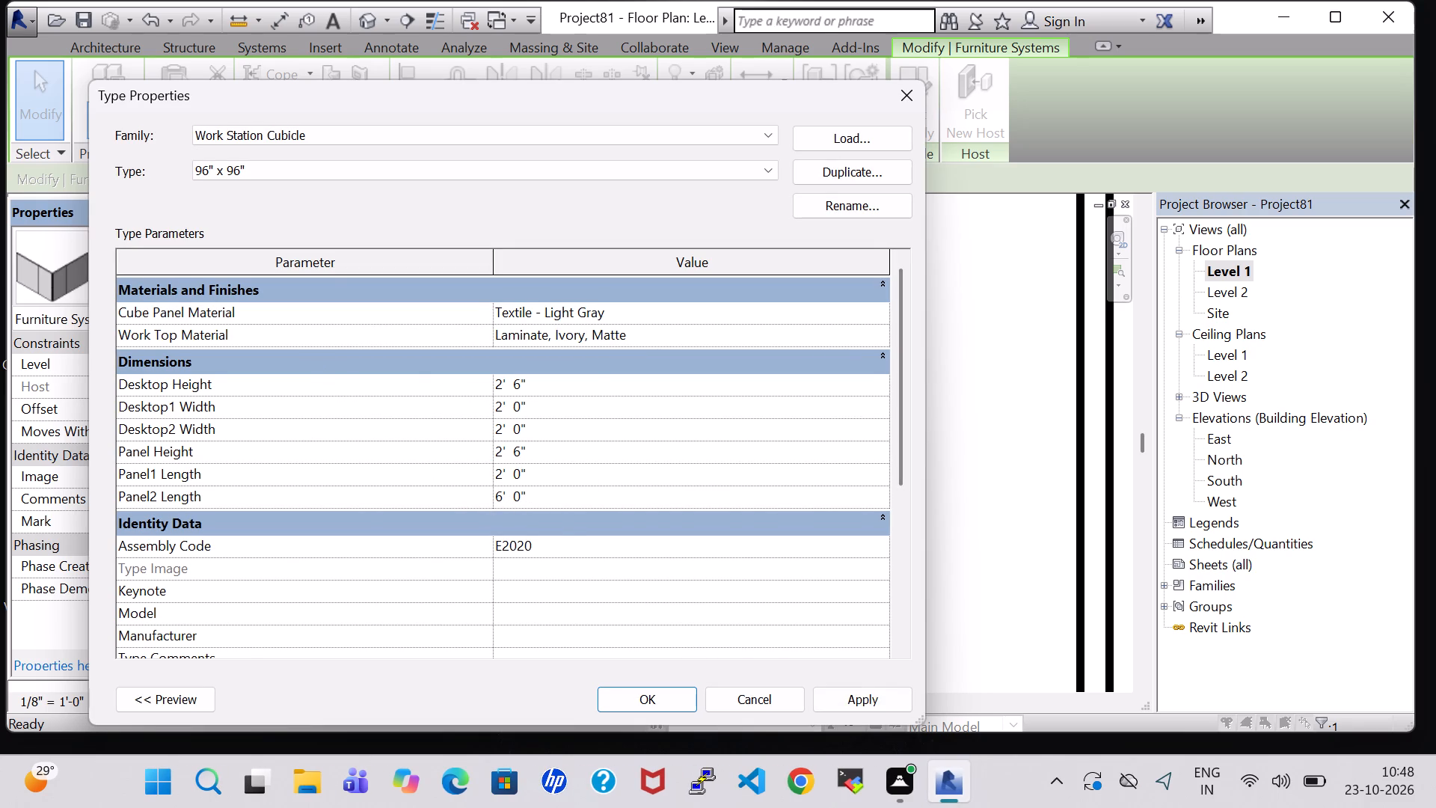
pyautogui.click(521, 456)
pyautogui.press('BackSpace')
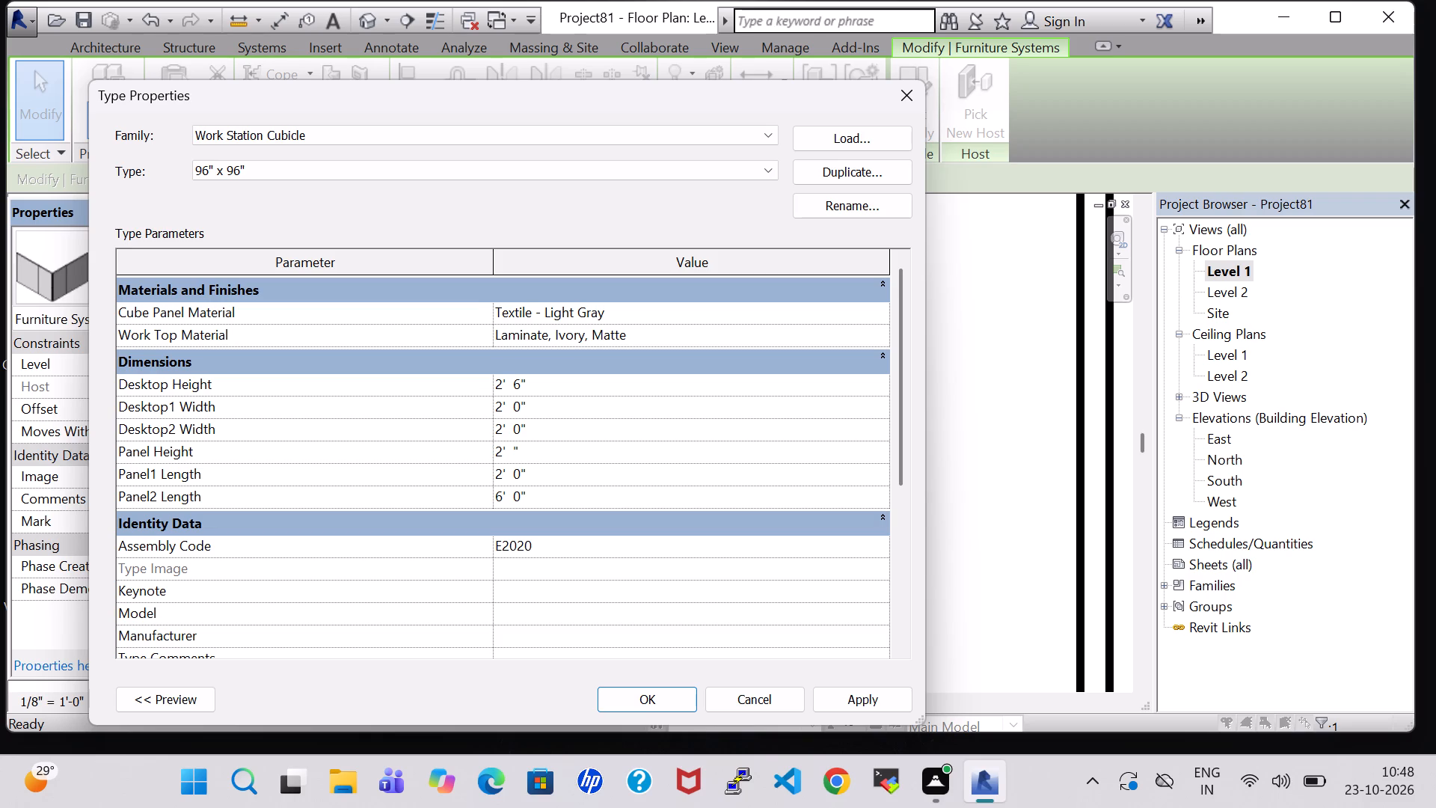
pyautogui.press('8')
pyautogui.click(524, 406)
pyautogui.press('BackSpace')
pyautogui.press('5')
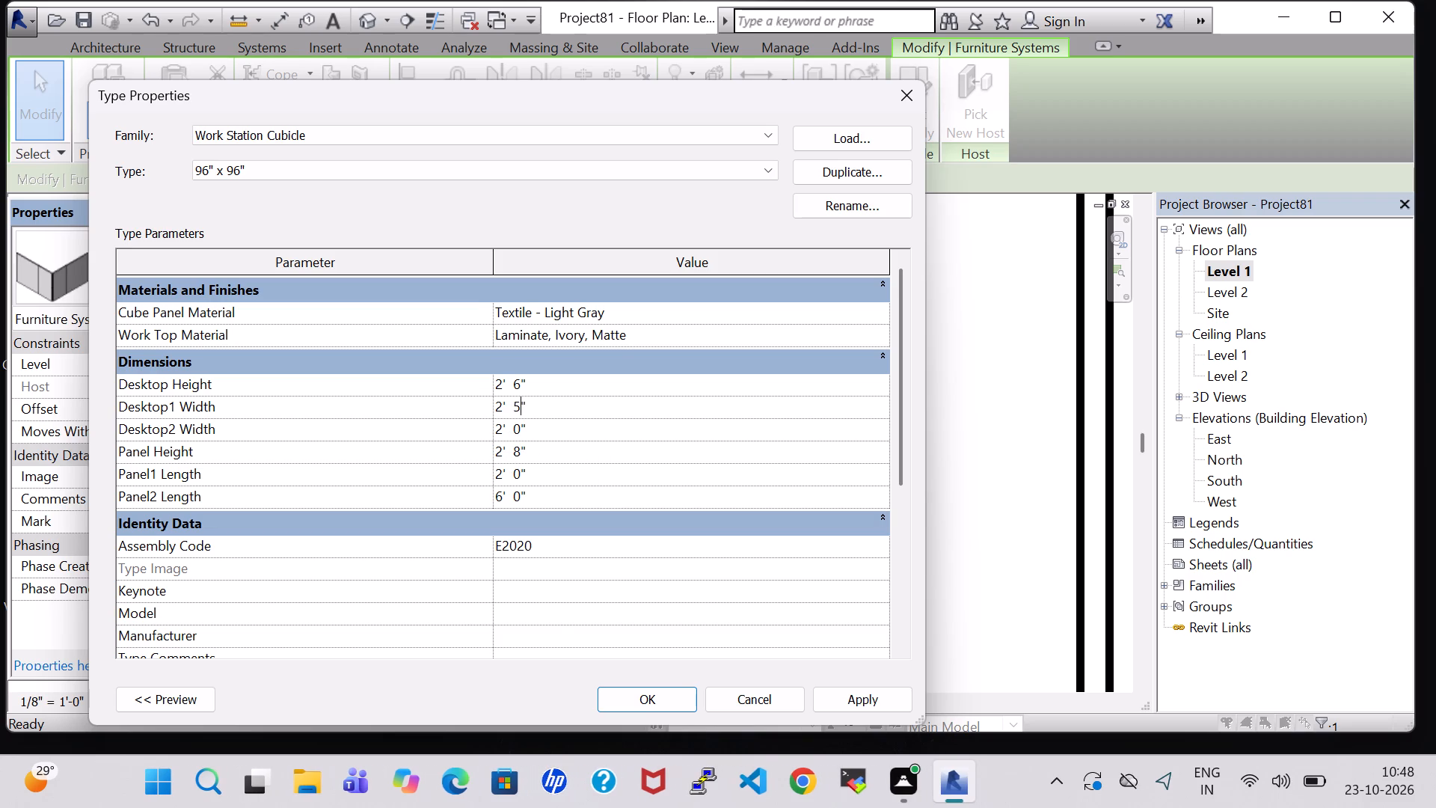
pyautogui.click(669, 697)
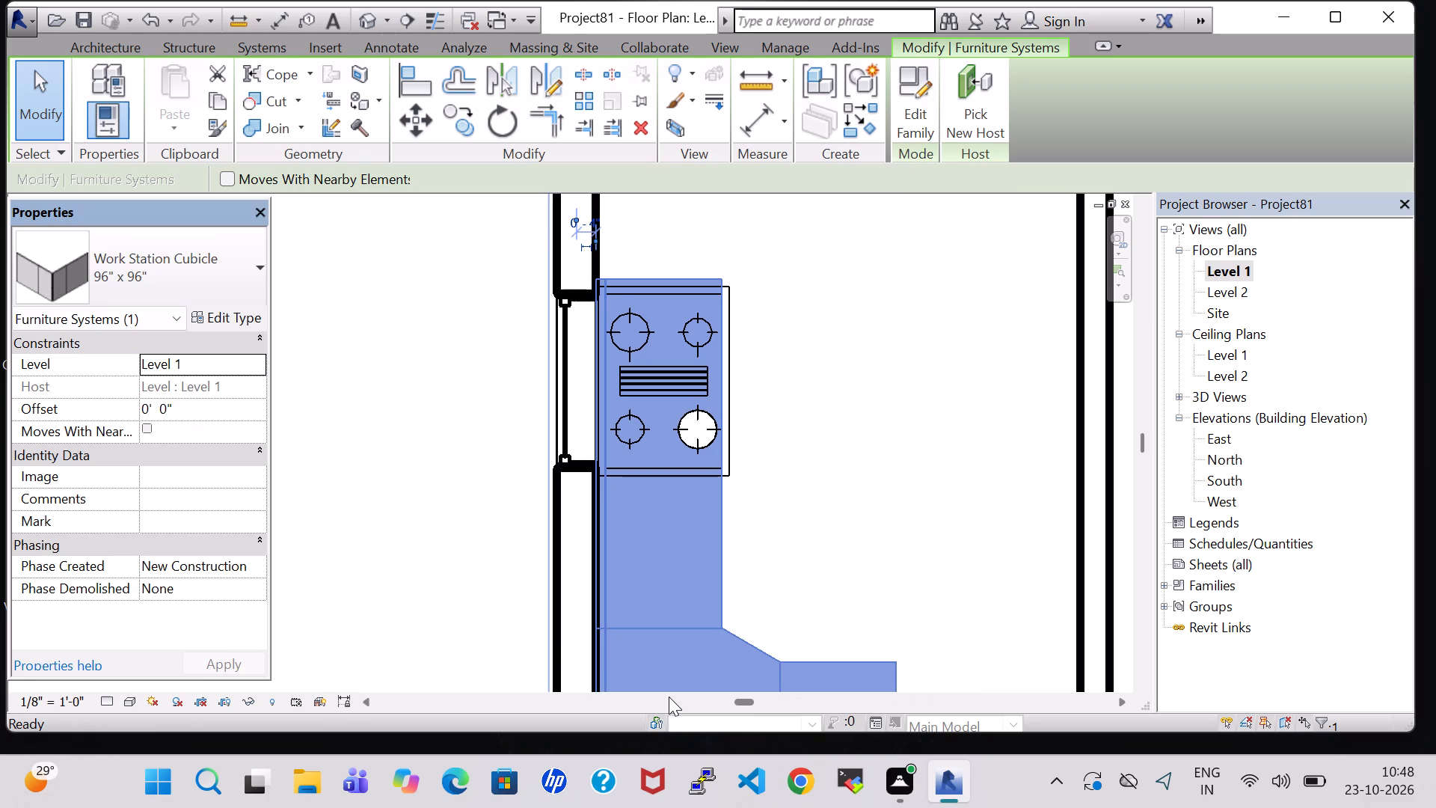
pyautogui.click(766, 518)
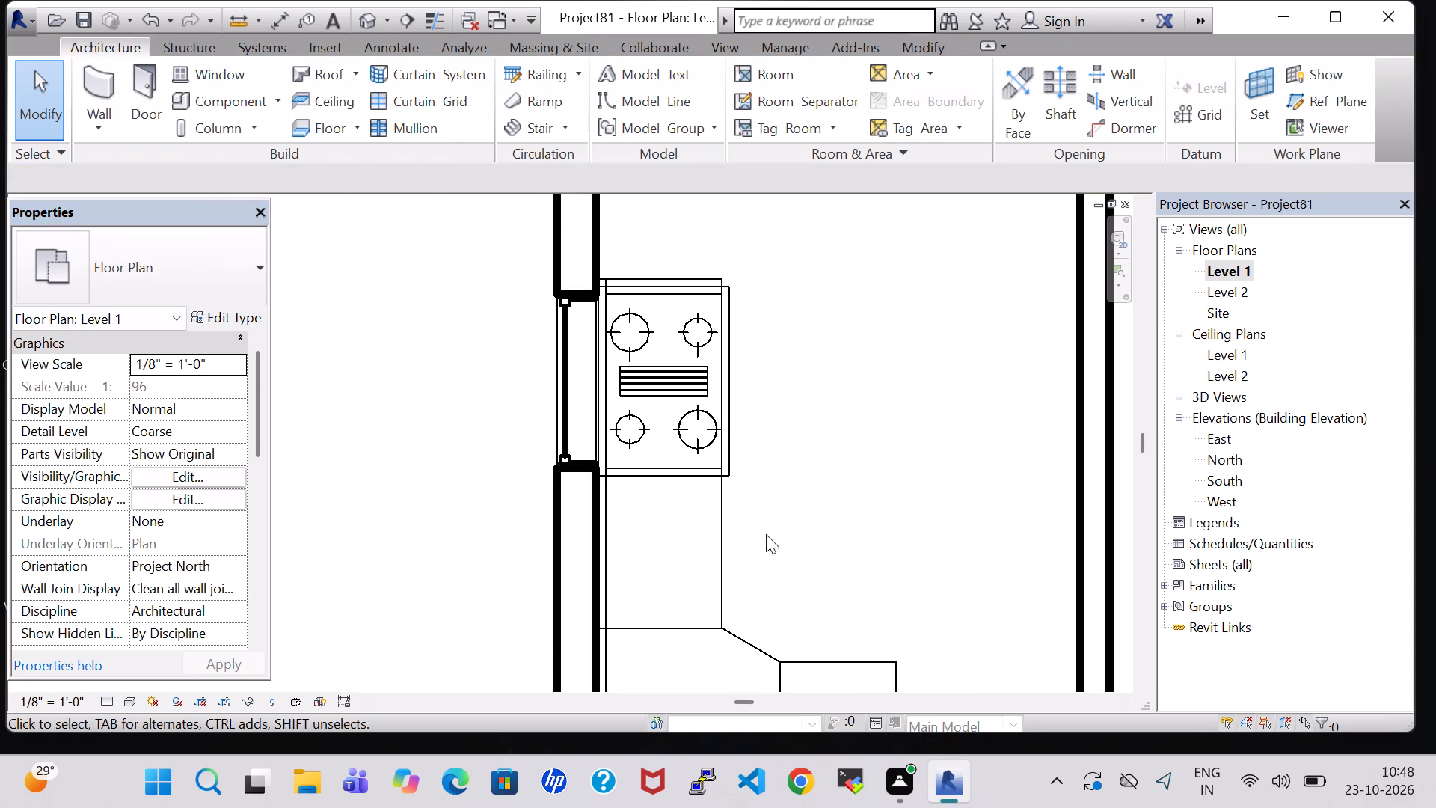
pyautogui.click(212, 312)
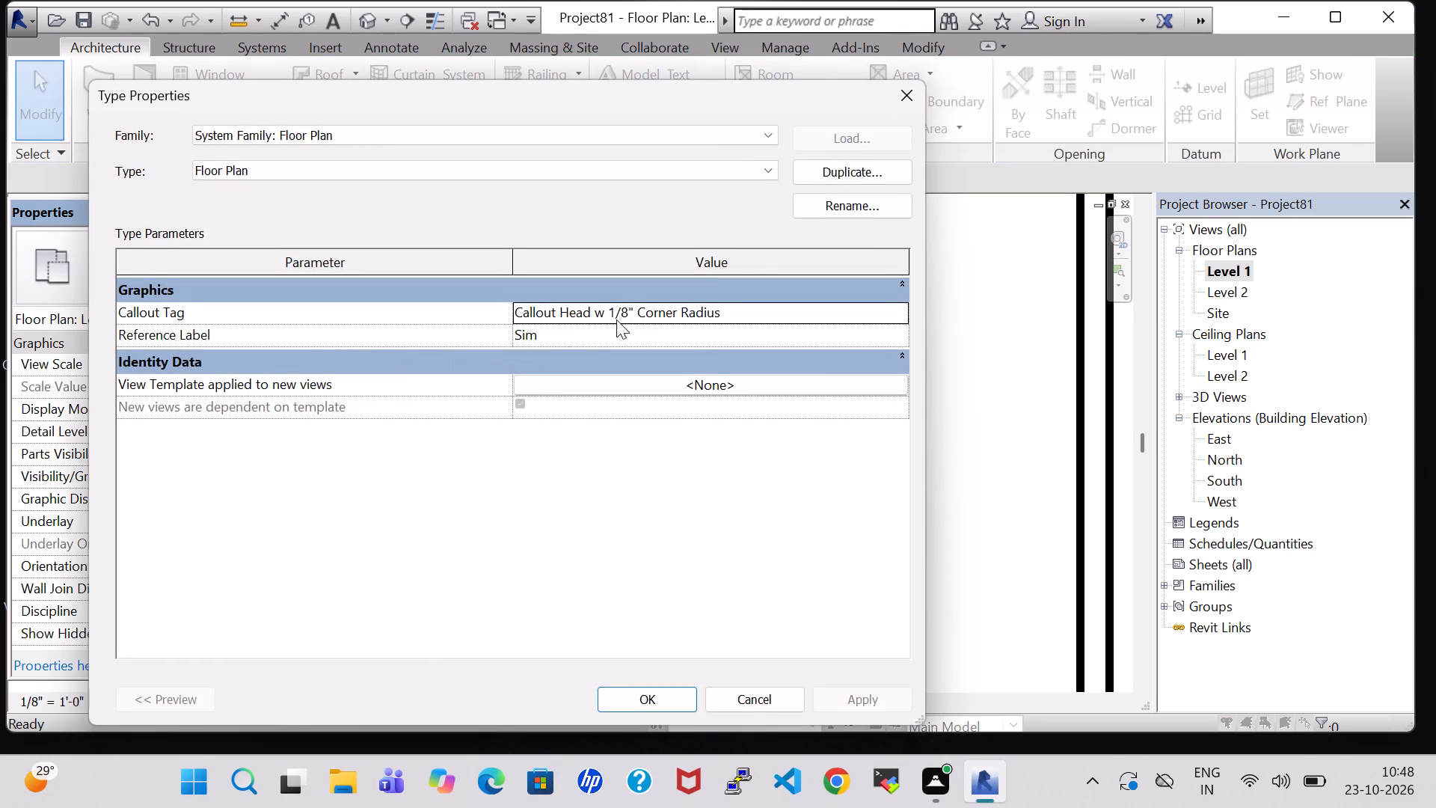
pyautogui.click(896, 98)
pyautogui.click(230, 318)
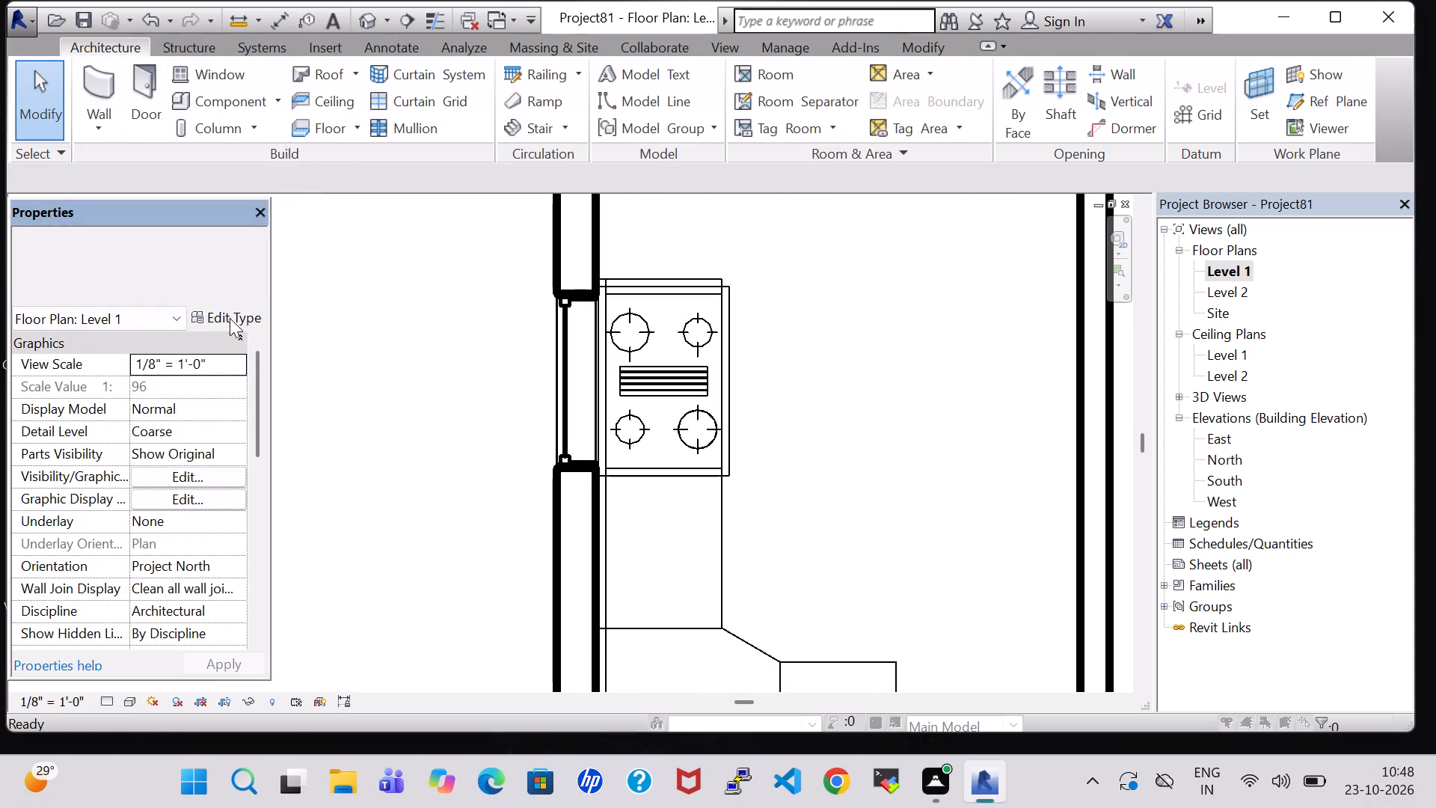
# Set the Work Station Cubicle type's Desktop2 Width to 2' 5".
pyautogui.click(905, 93)
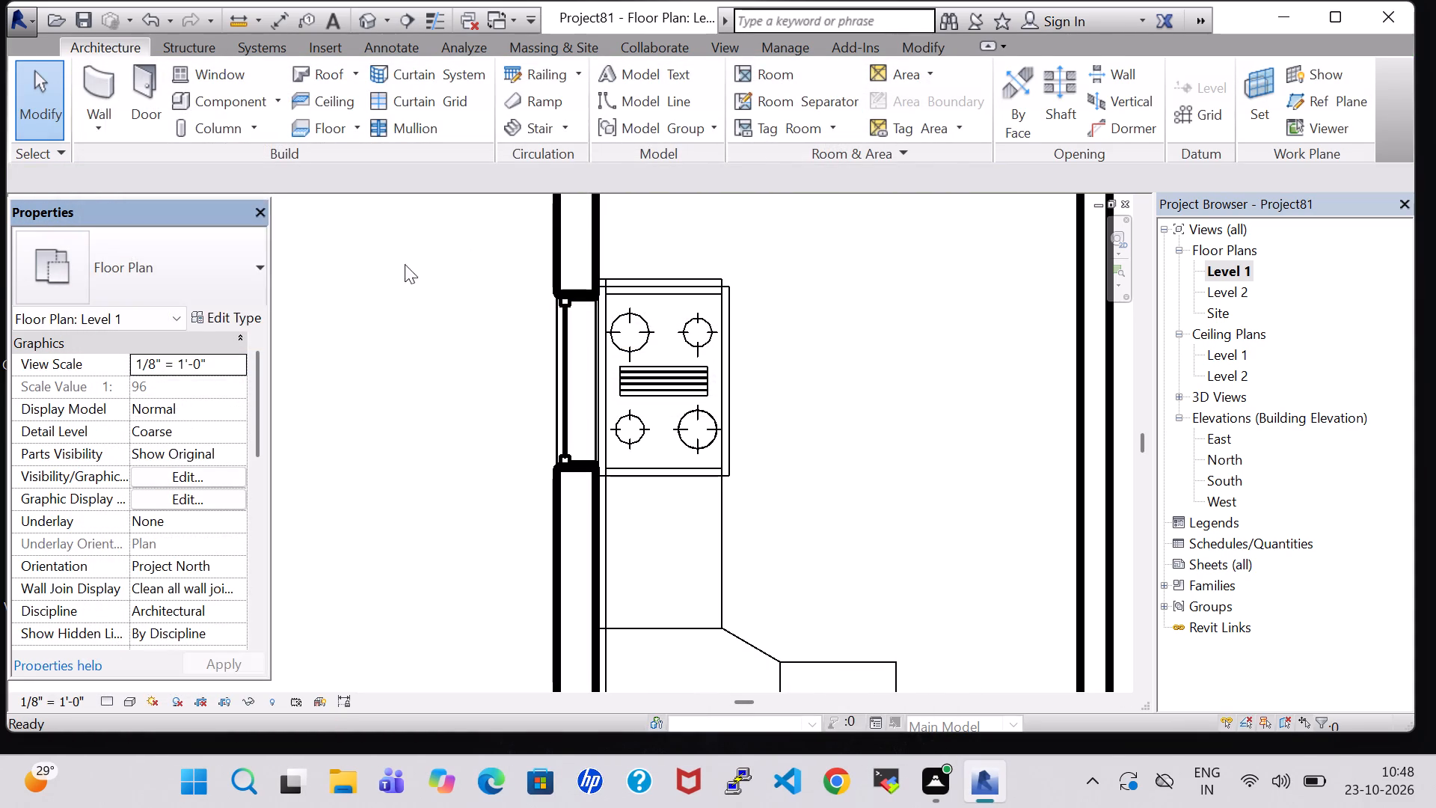
pyautogui.click(727, 556)
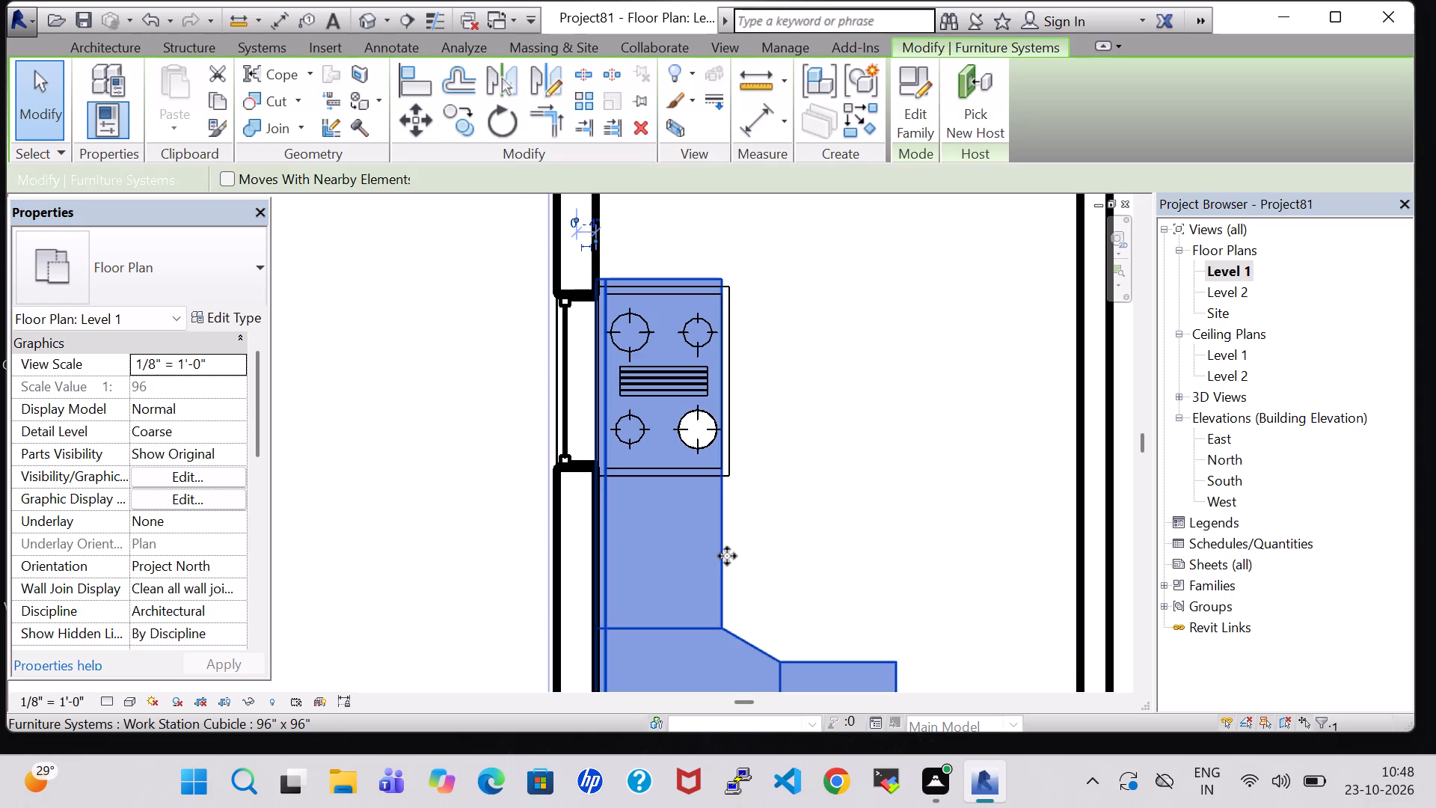
pyautogui.click(212, 323)
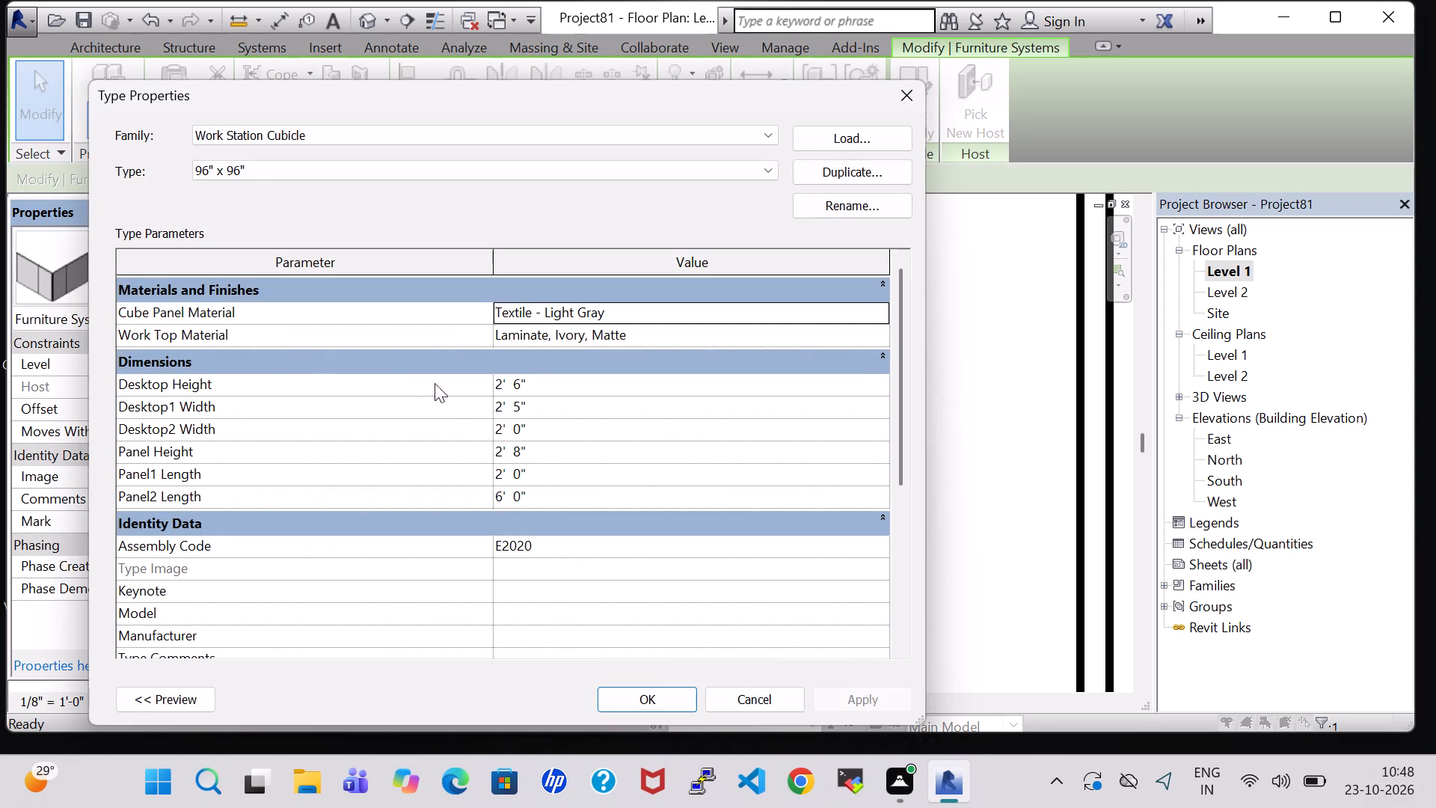
pyautogui.click(524, 431)
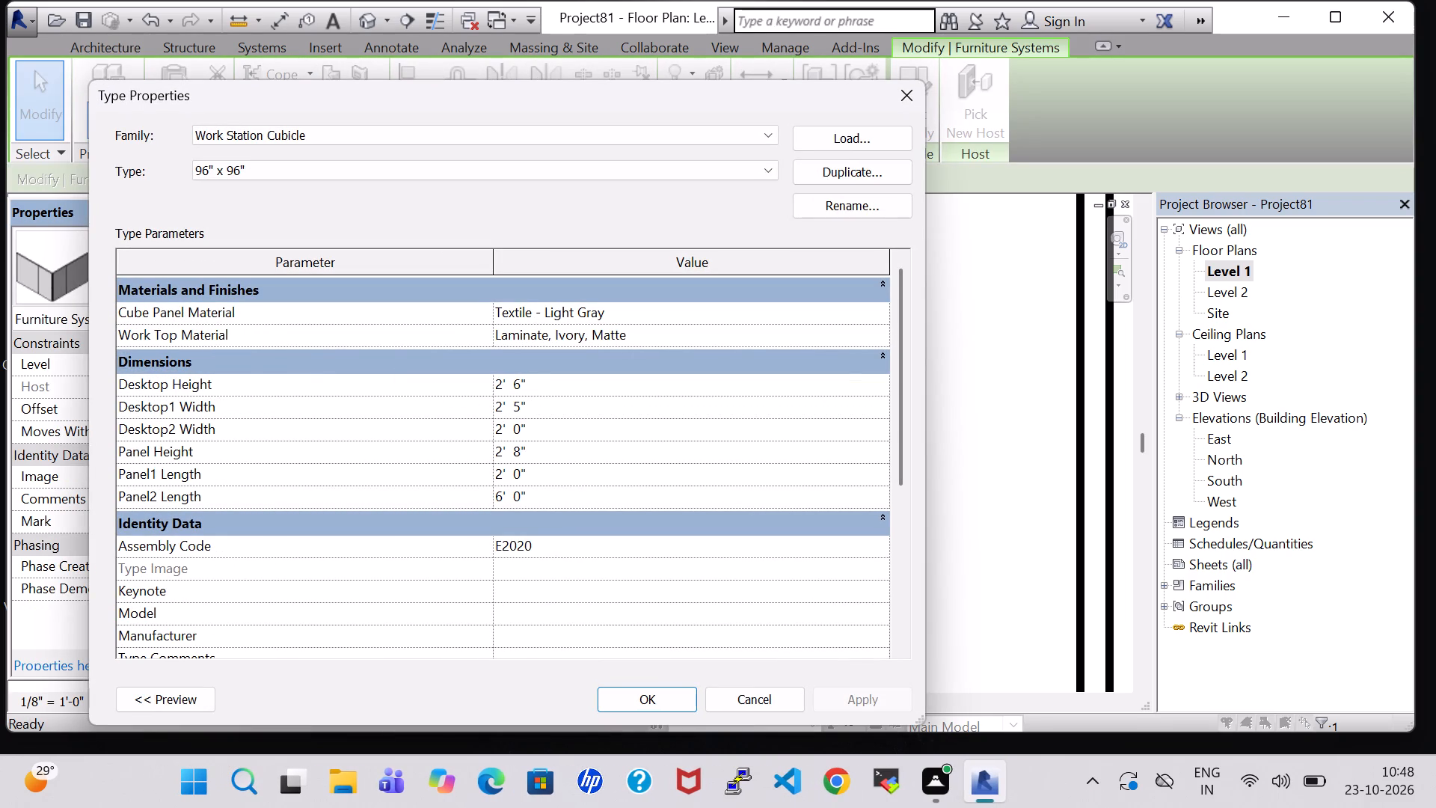
pyautogui.press('BackSpace')
pyautogui.press('5')
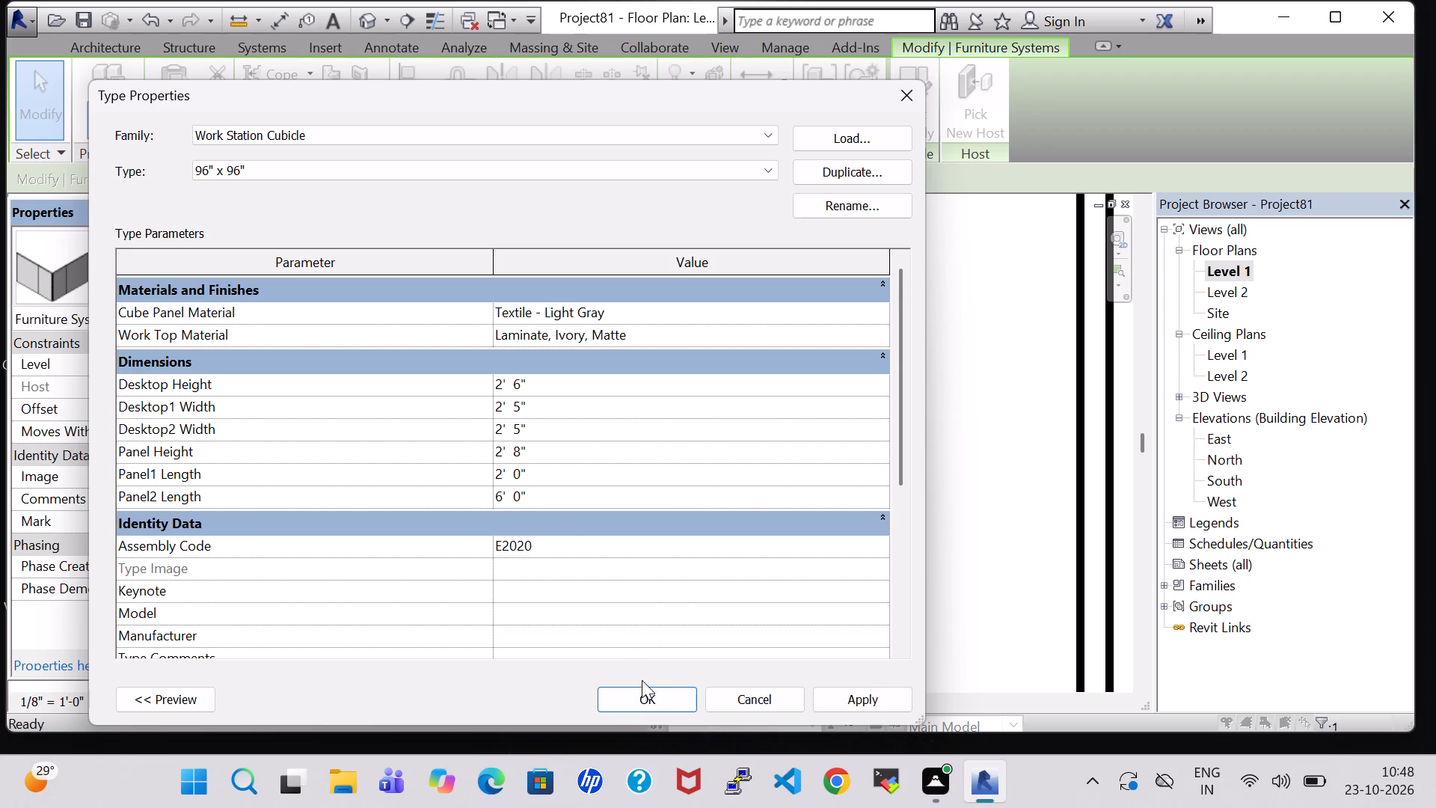
pyautogui.click(647, 694)
pyautogui.click(820, 476)
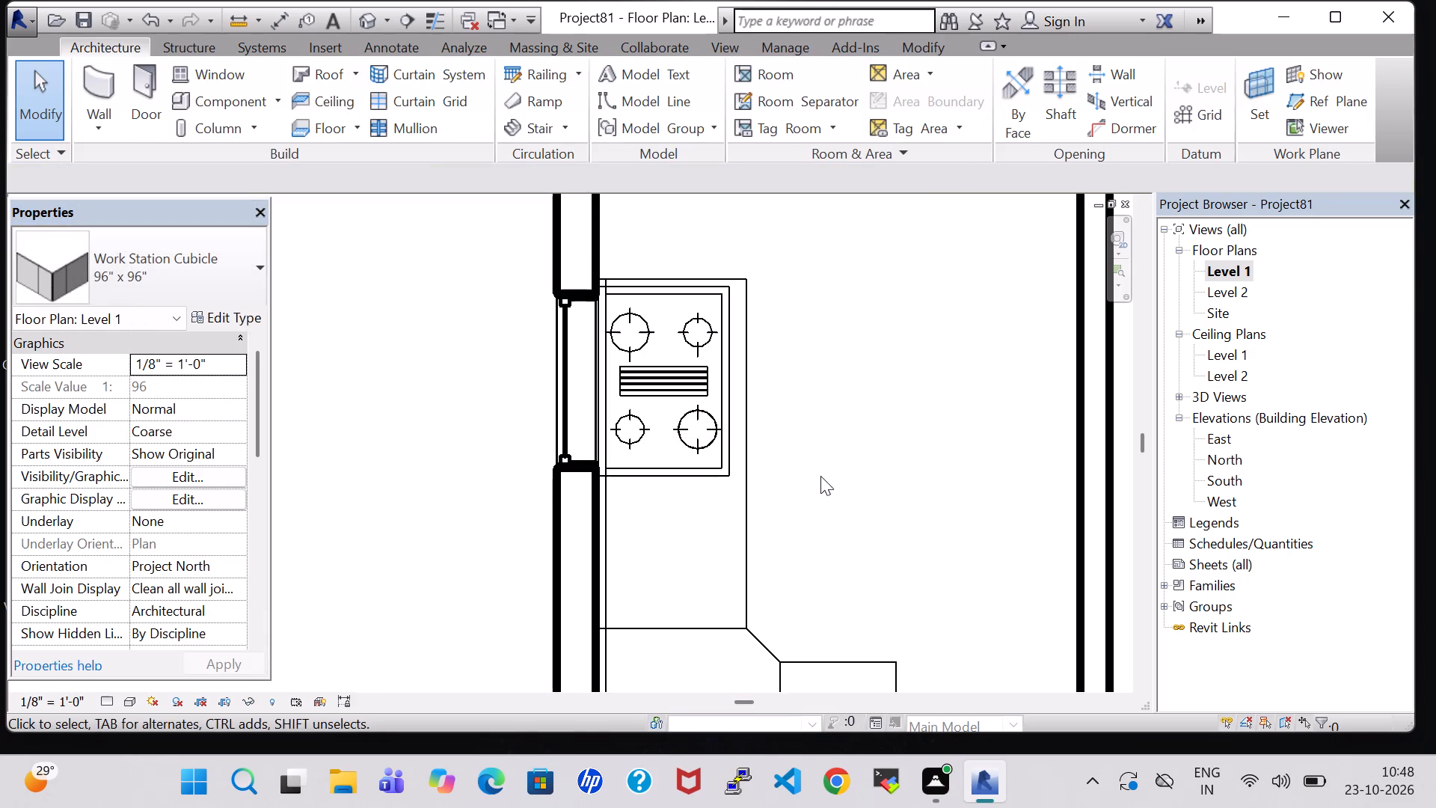
# In the 3D view, nudge the Cook Top-4 Unit three increments away from the window wall toward the counter's front edge.
pyautogui.click(364, 25)
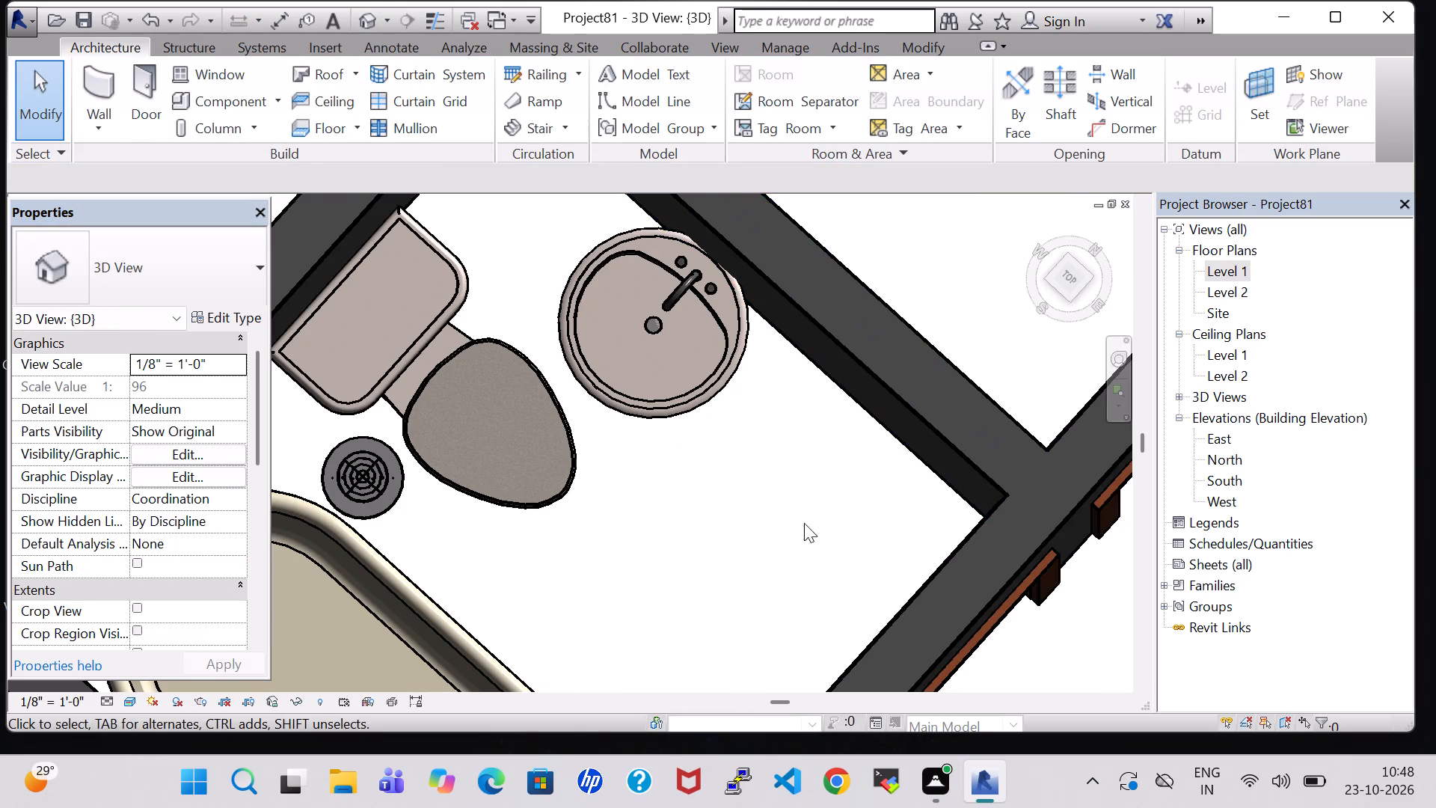
pyautogui.scroll(-4, 761, 553)
pyautogui.moveTo(757, 553); pyautogui.dragTo(754, 400, button='middle')
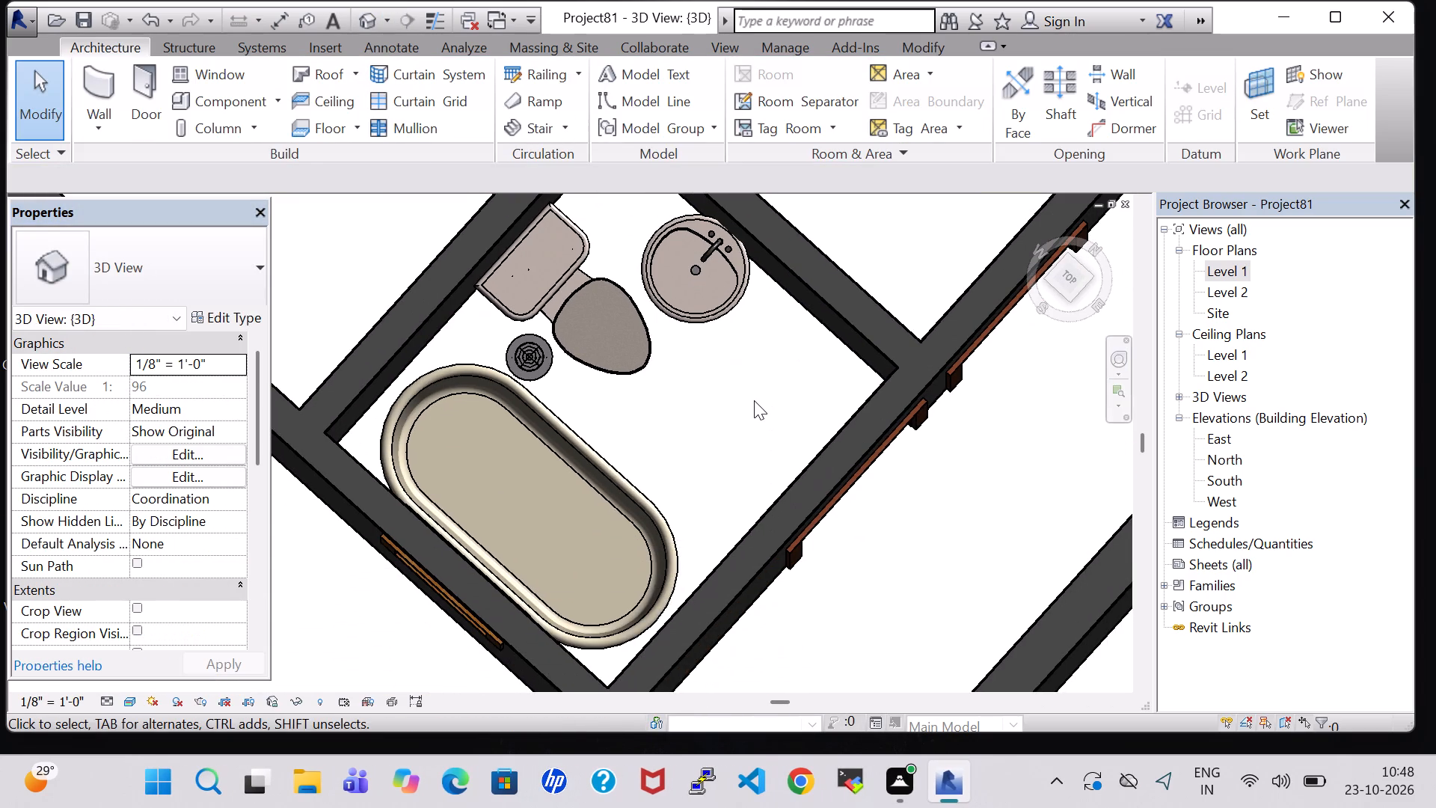
pyautogui.scroll(-4, 652, 398)
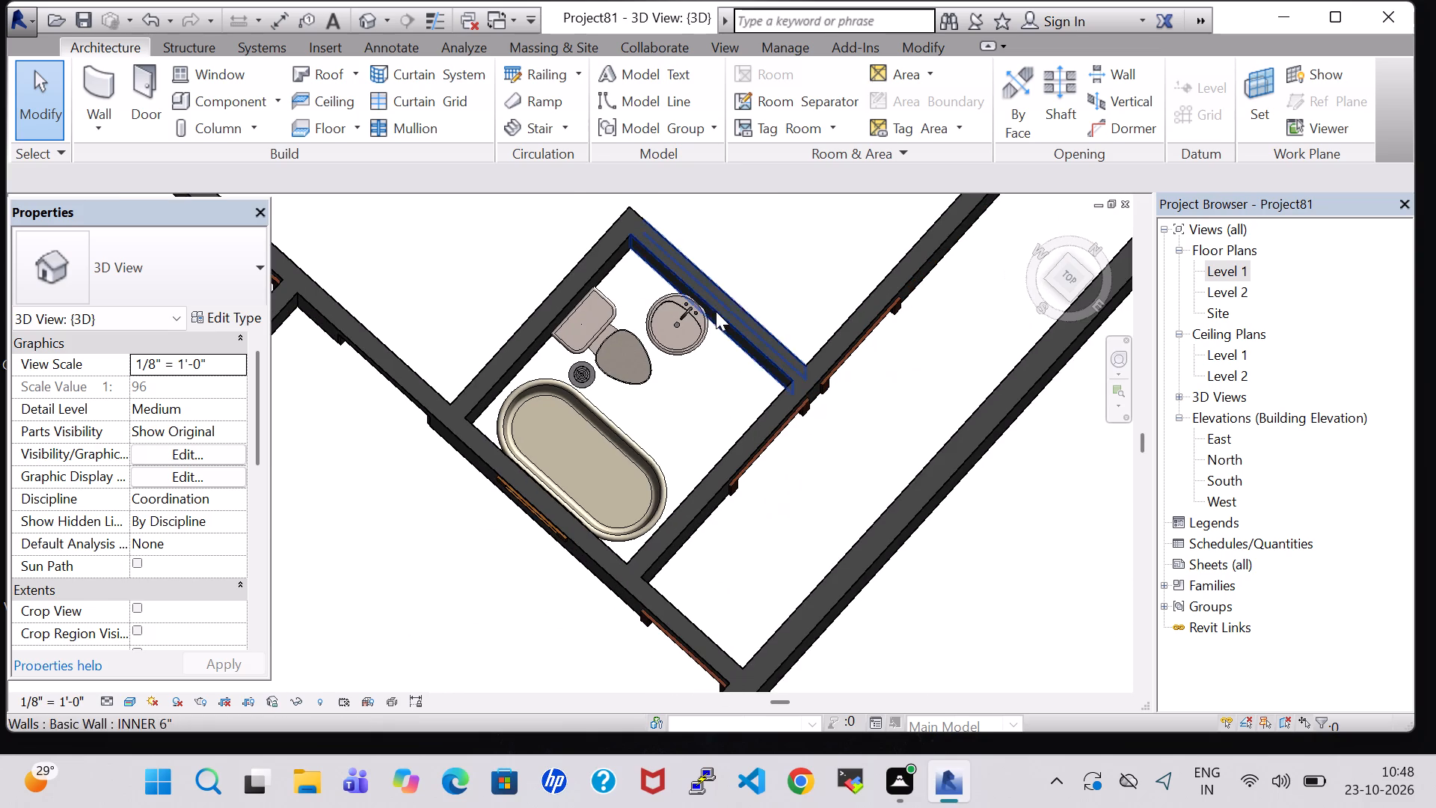
pyautogui.moveTo(745, 266); pyautogui.dragTo(885, 554, button='middle')
pyautogui.scroll(-6, 816, 473)
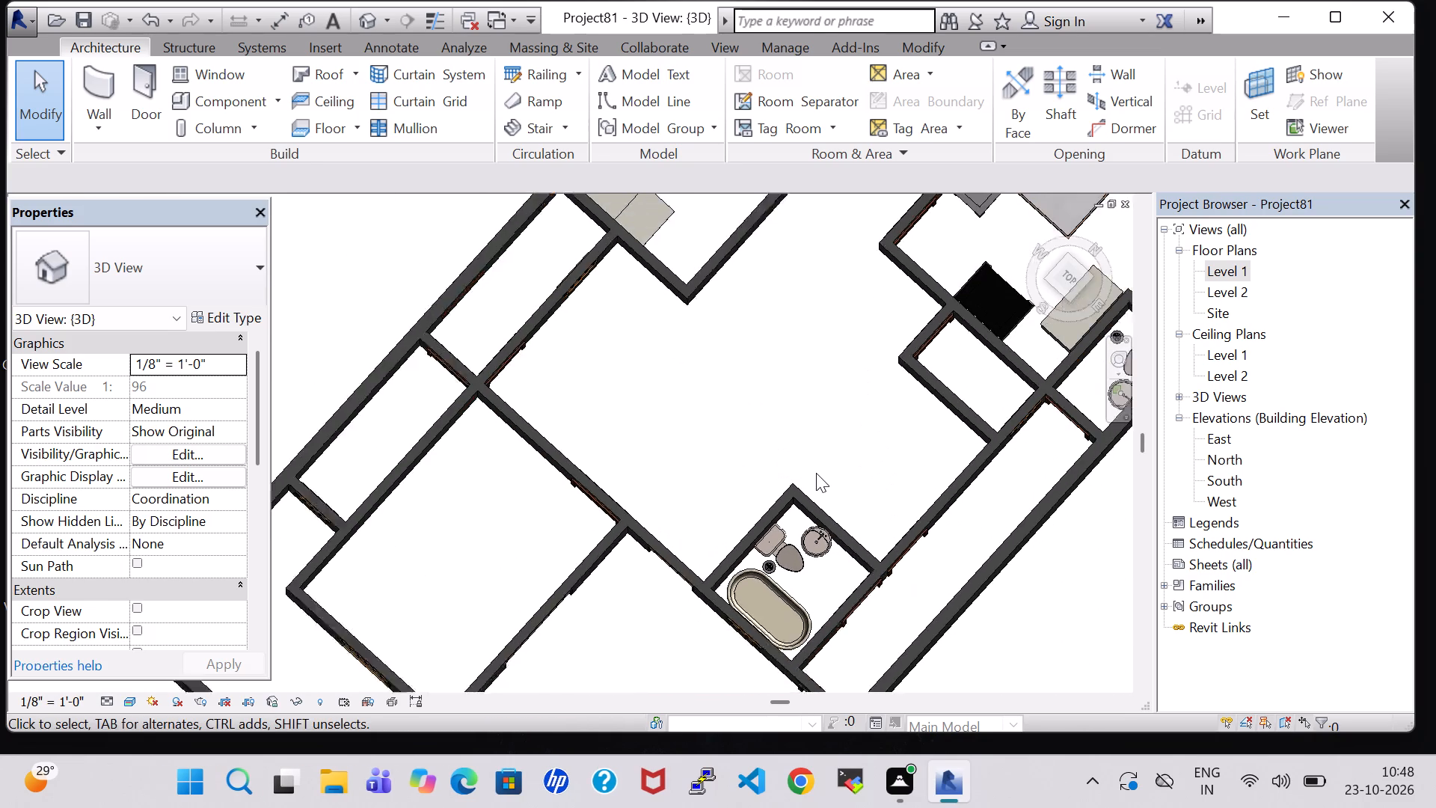
pyautogui.moveTo(819, 366); pyautogui.dragTo(717, 538, button='middle')
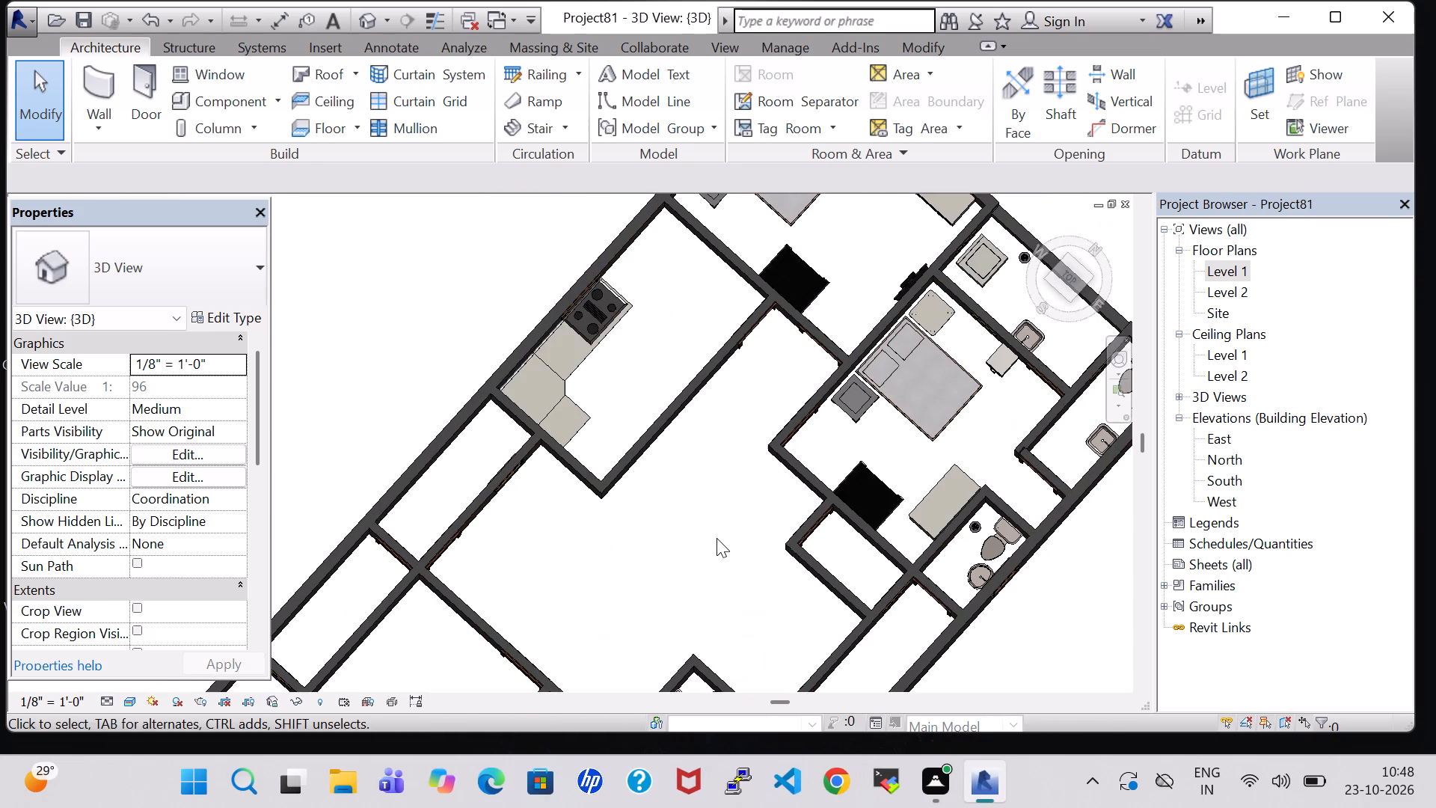
pyautogui.moveTo(688, 539); pyautogui.dragTo(622, 443, button='middle')
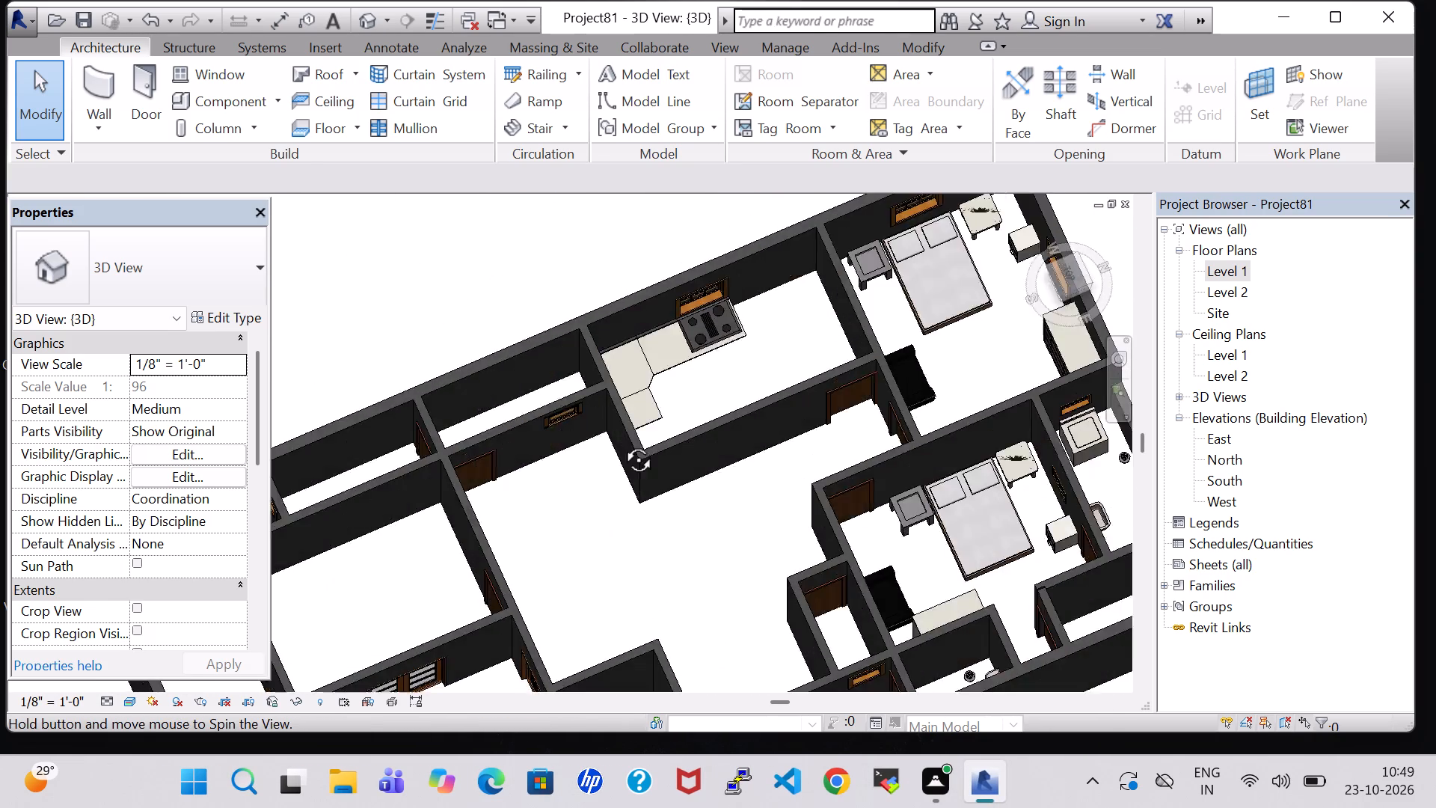
pyautogui.moveTo(622, 443); pyautogui.dragTo(640, 384, button='middle')
pyautogui.scroll(6, 640, 382)
pyautogui.moveTo(731, 420); pyautogui.dragTo(693, 423, button='middle')
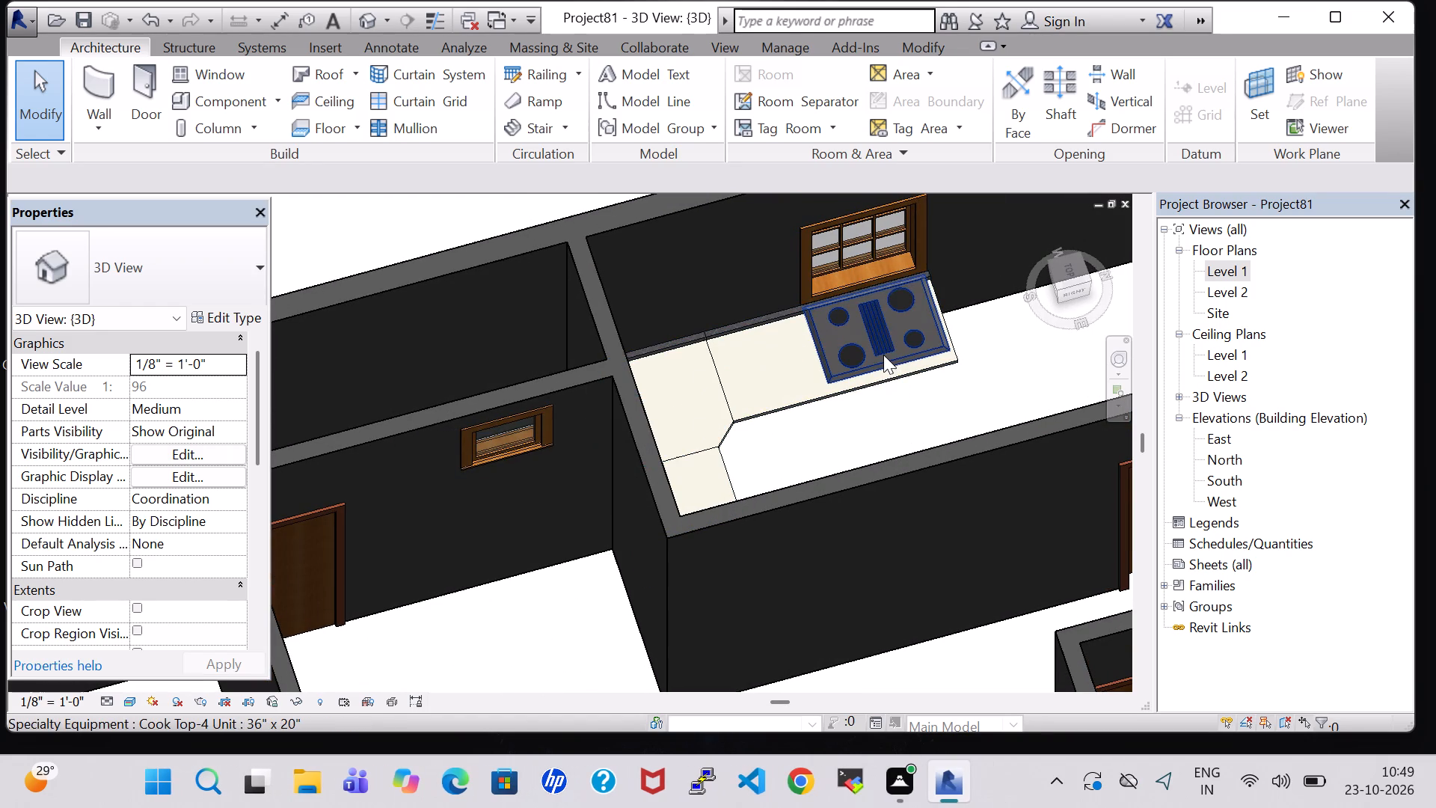
pyautogui.click(883, 355)
pyautogui.press('Down')
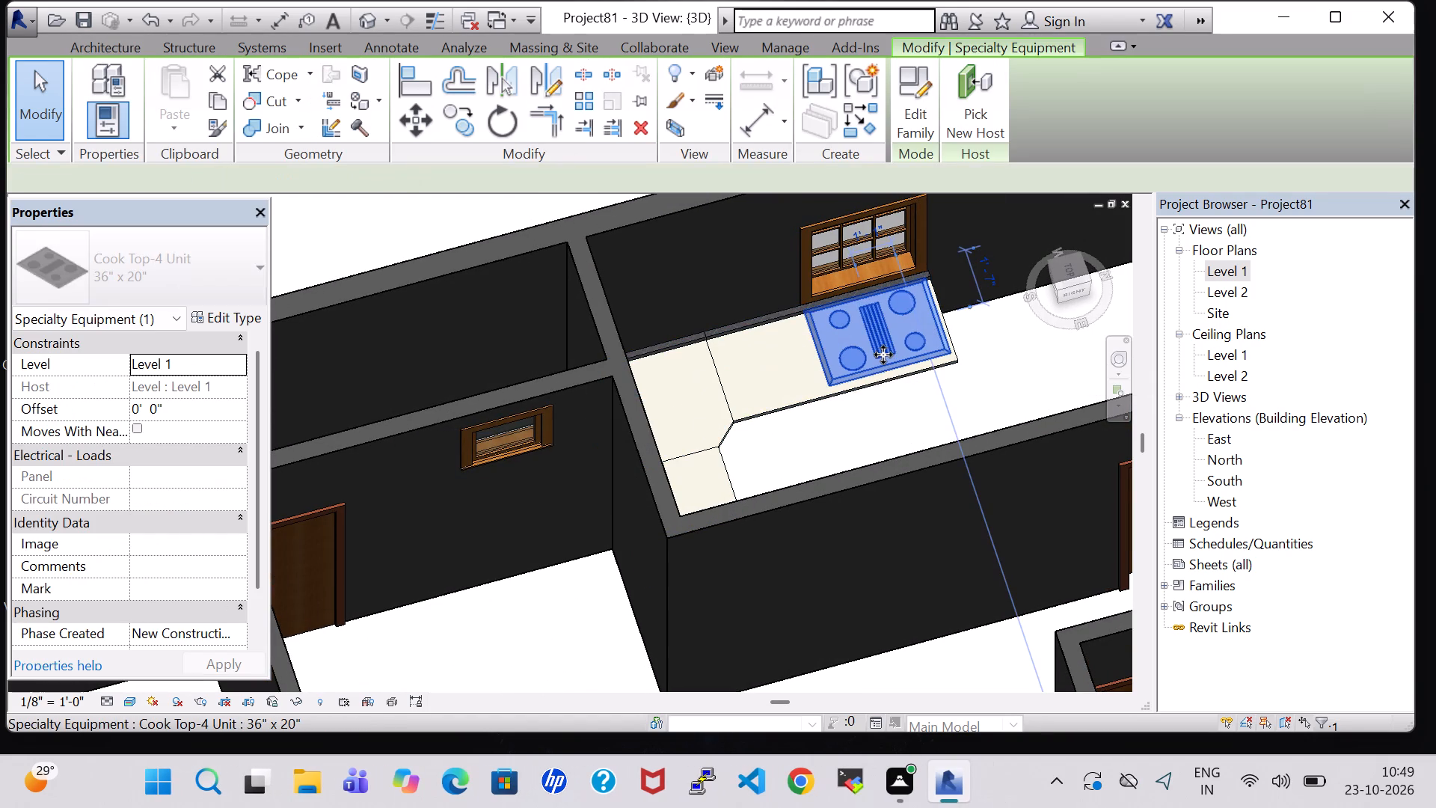
pyautogui.press('Down')
pyautogui.press('Down')
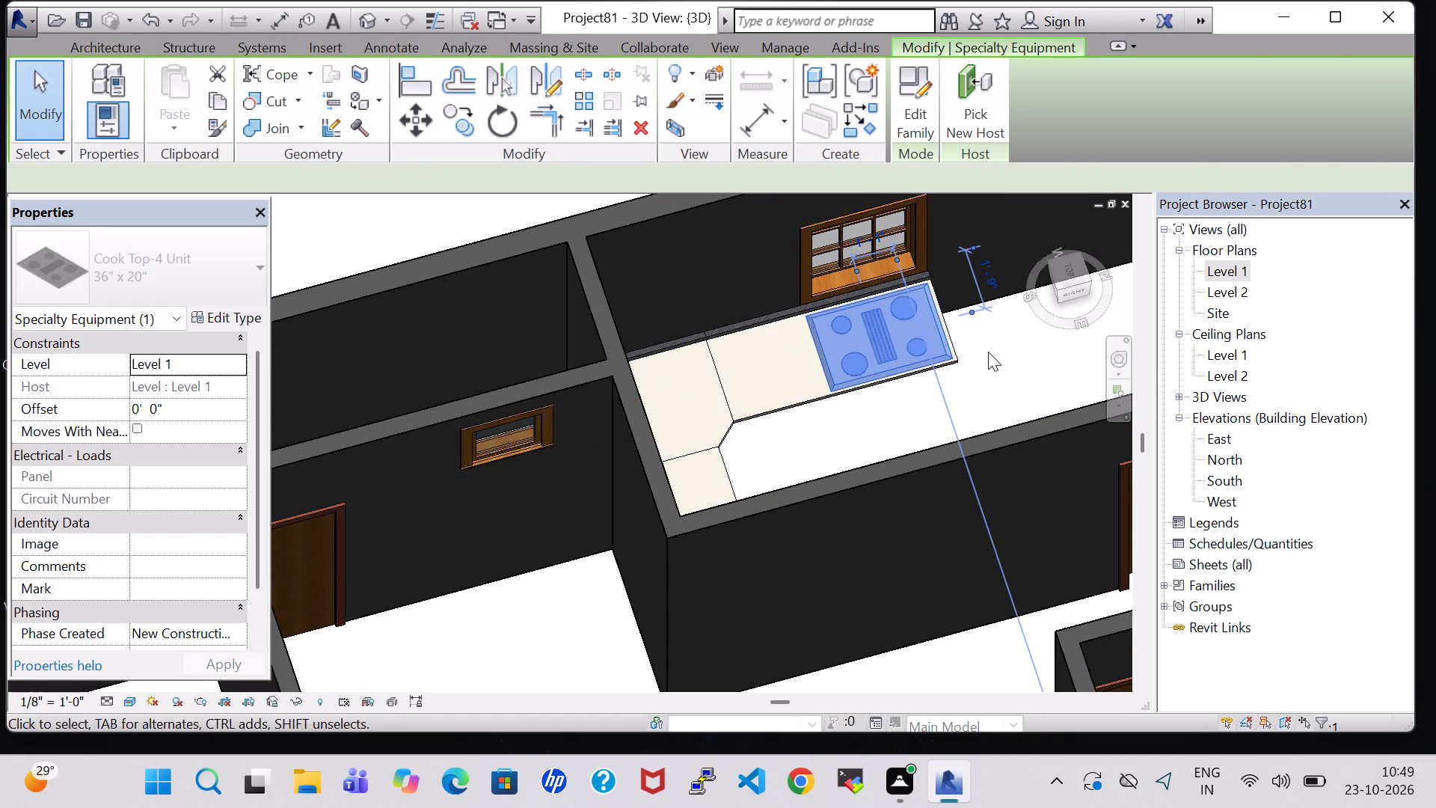
pyautogui.click(988, 352)
# Examine the work station counter and cooktop in 3D from several sides, including their height relative to the window.
pyautogui.keyDown('shift'); pyautogui.moveTo(987, 370); pyautogui.dragTo(938, 296, button='middle'); pyautogui.keyUp('shift')
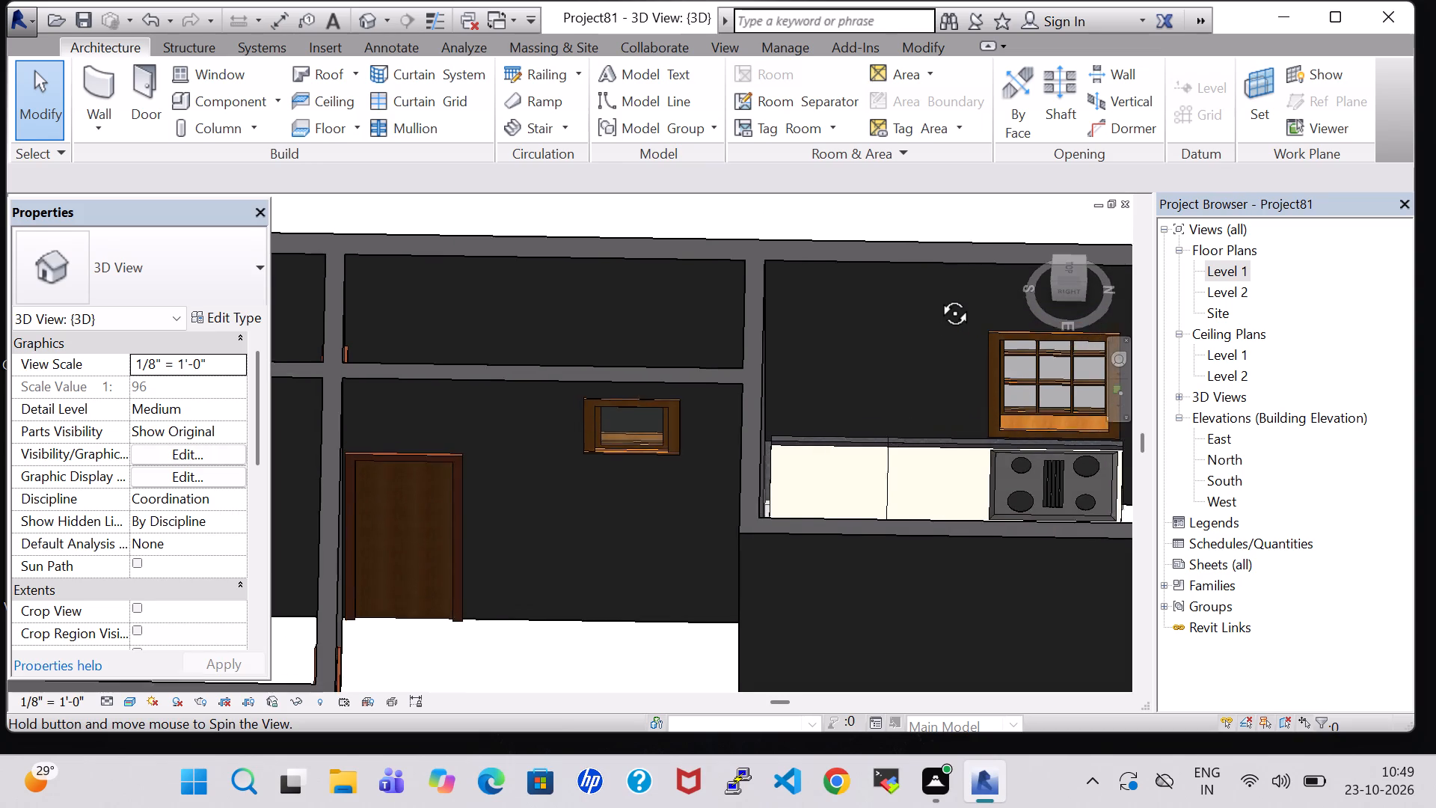
pyautogui.keyDown('shift'); pyautogui.moveTo(938, 296); pyautogui.dragTo(938, 292, button='middle'); pyautogui.keyUp('shift')
pyautogui.scroll(3, 932, 296)
pyautogui.scroll(1, 883, 480)
pyautogui.moveTo(883, 480); pyautogui.dragTo(886, 397, button='middle')
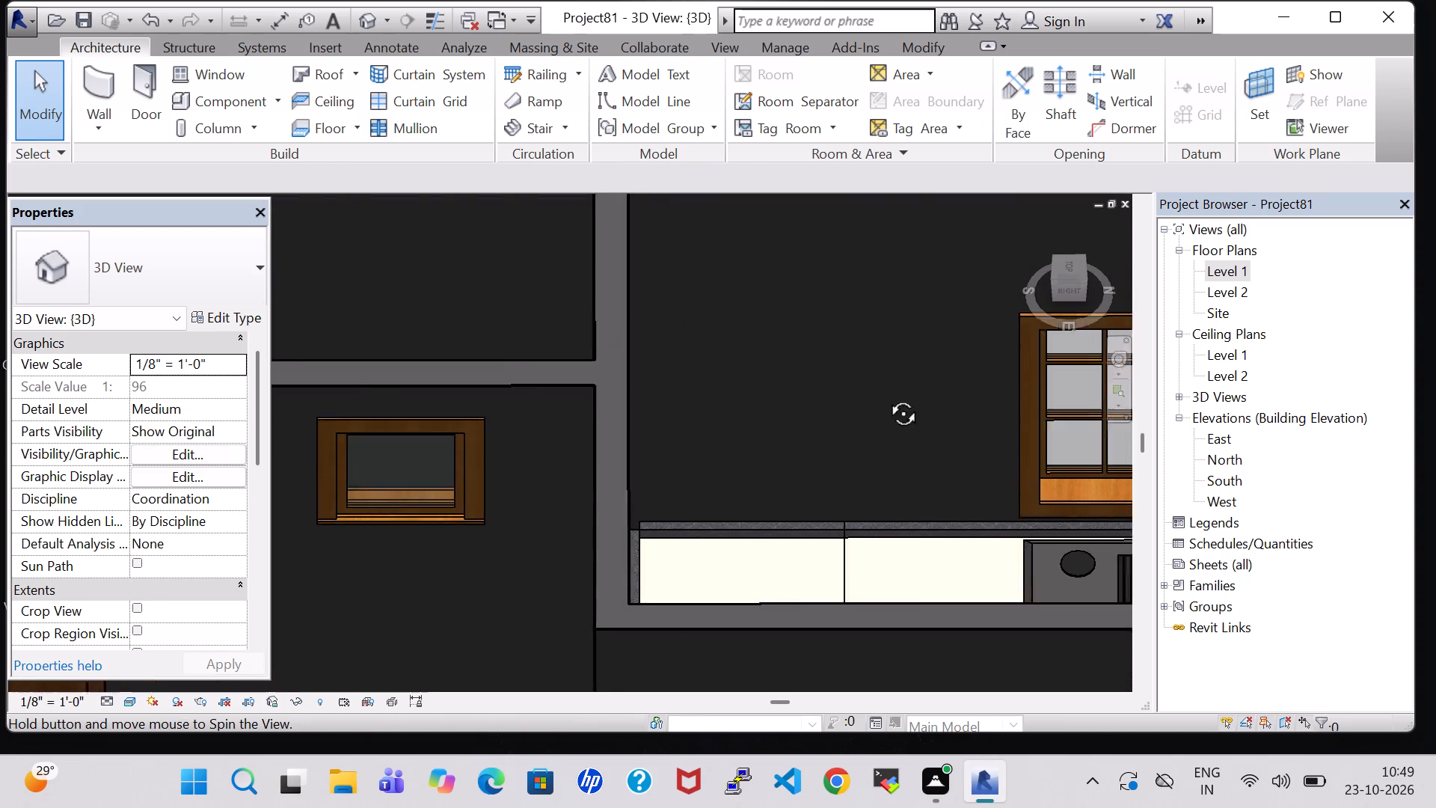
pyautogui.moveTo(886, 397); pyautogui.dragTo(889, 379, button='middle')
pyautogui.moveTo(889, 379); pyautogui.dragTo(743, 367, button='middle')
pyautogui.scroll(-3, 743, 367)
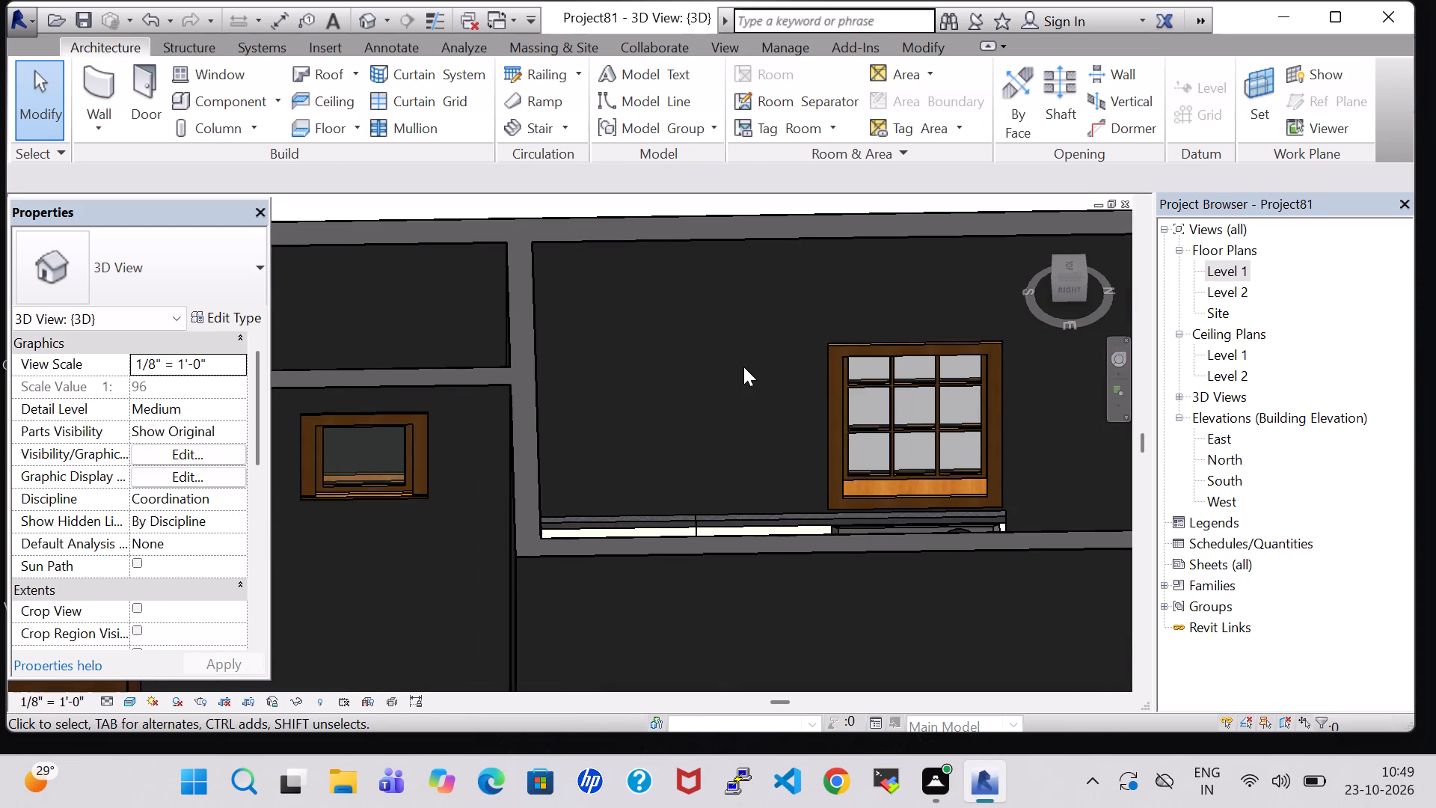
pyautogui.keyDown('shift'); pyautogui.moveTo(743, 367); pyautogui.dragTo(739, 521, button='middle'); pyautogui.keyUp('shift')
pyautogui.keyDown('shift'); pyautogui.moveTo(838, 486); pyautogui.dragTo(804, 485, button='middle'); pyautogui.keyUp('shift')
pyautogui.moveTo(885, 515); pyautogui.dragTo(700, 466, button='middle')
pyautogui.keyDown('shift'); pyautogui.moveTo(781, 508); pyautogui.dragTo(731, 391, button='middle'); pyautogui.keyUp('shift')
pyautogui.moveTo(737, 411); pyautogui.dragTo(640, 0, button='middle')
pyautogui.keyDown('shift'); pyautogui.moveTo(992, 323); pyautogui.dragTo(861, 390, button='middle'); pyautogui.keyUp('shift')
pyautogui.keyDown('shift'); pyautogui.moveTo(687, 637); pyautogui.dragTo(652, 451, button='middle'); pyautogui.keyUp('shift')
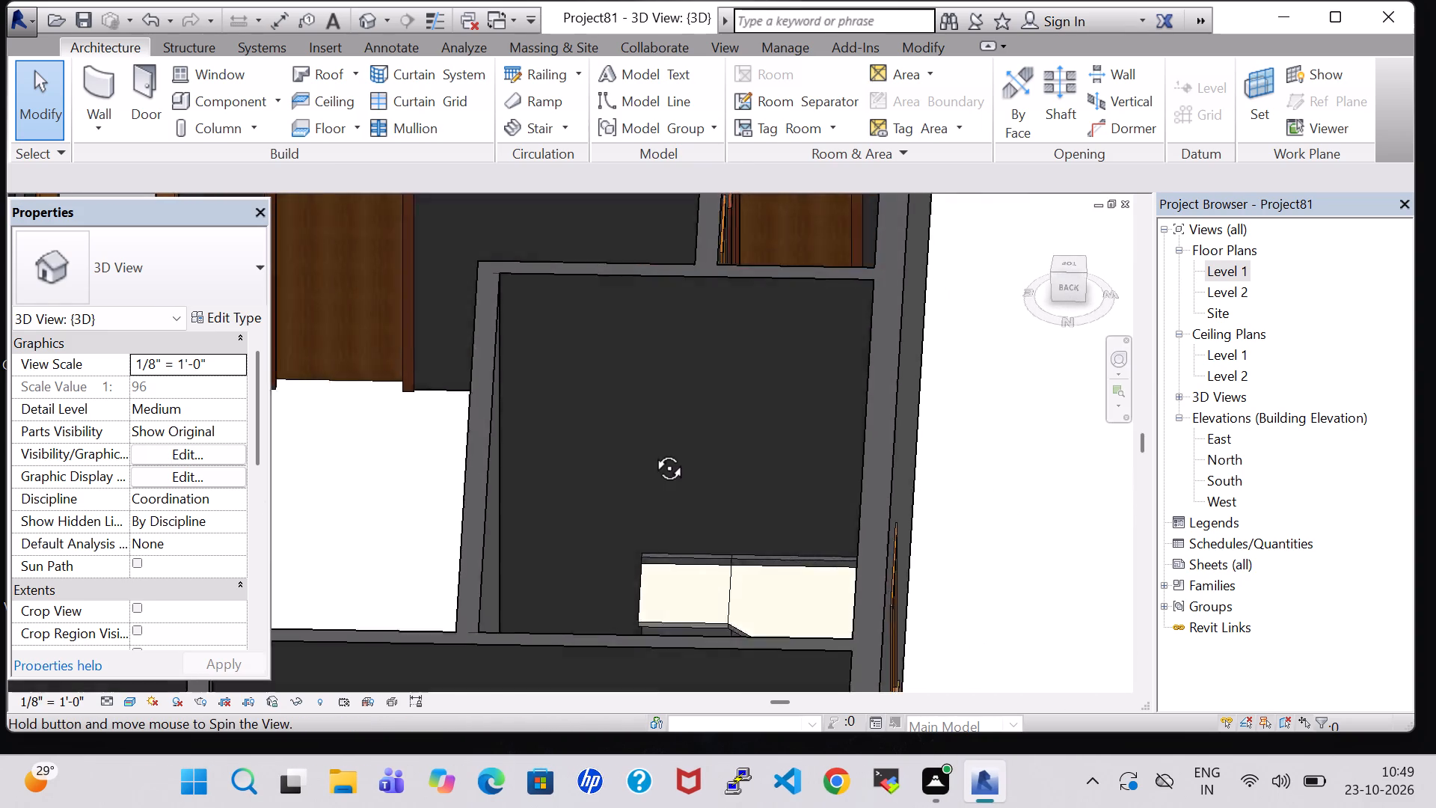
pyautogui.keyDown('shift'); pyautogui.moveTo(652, 451); pyautogui.dragTo(773, 492, button='middle'); pyautogui.keyUp('shift')
# In the Level 1 floor plan, load the Microwave family from the Specialty Equipment Domestic folder of the US Imperial library.
pyautogui.doubleClick(1239, 269)
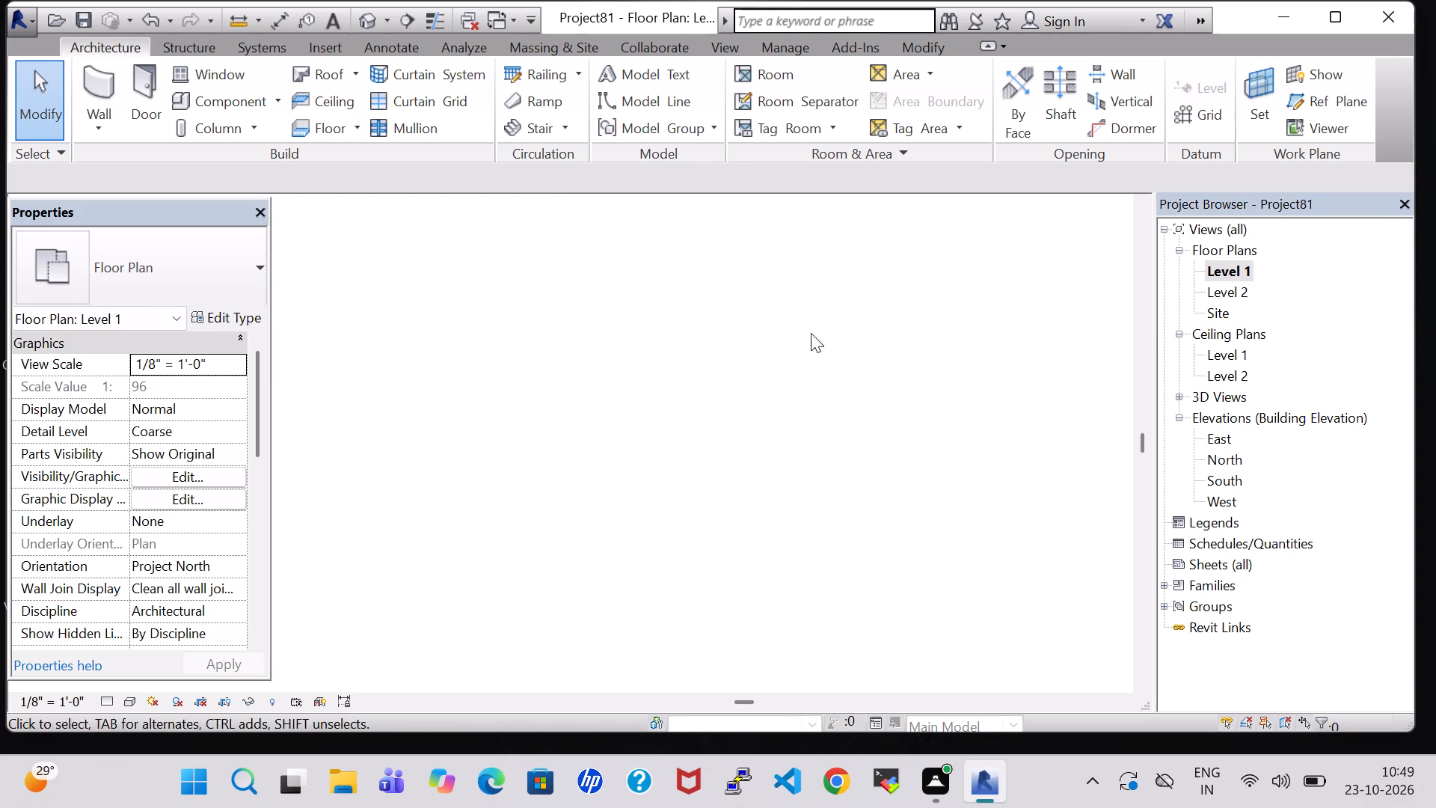
pyautogui.scroll(-4, 755, 421)
pyautogui.moveTo(765, 444); pyautogui.dragTo(737, 338, button='middle')
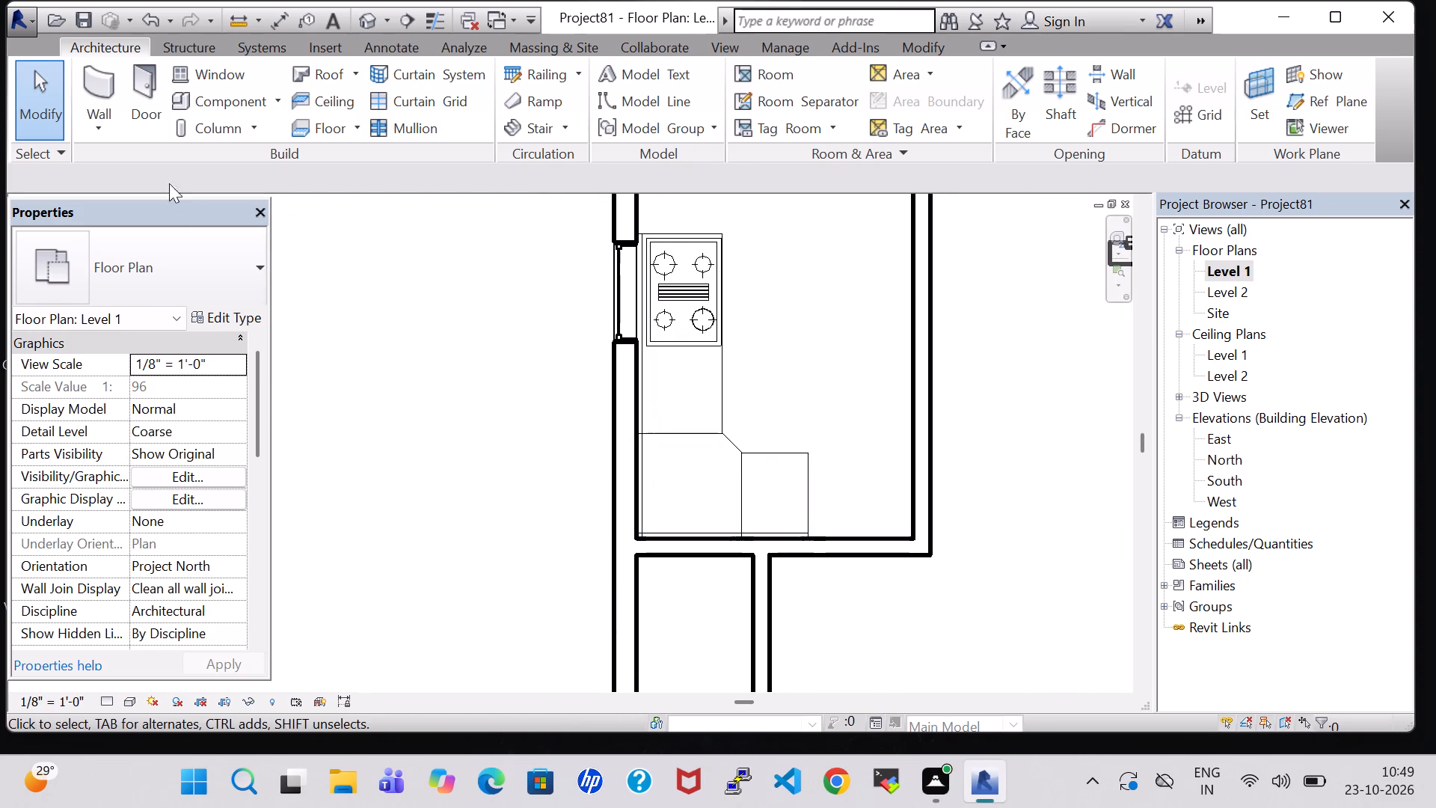
pyautogui.click(231, 89)
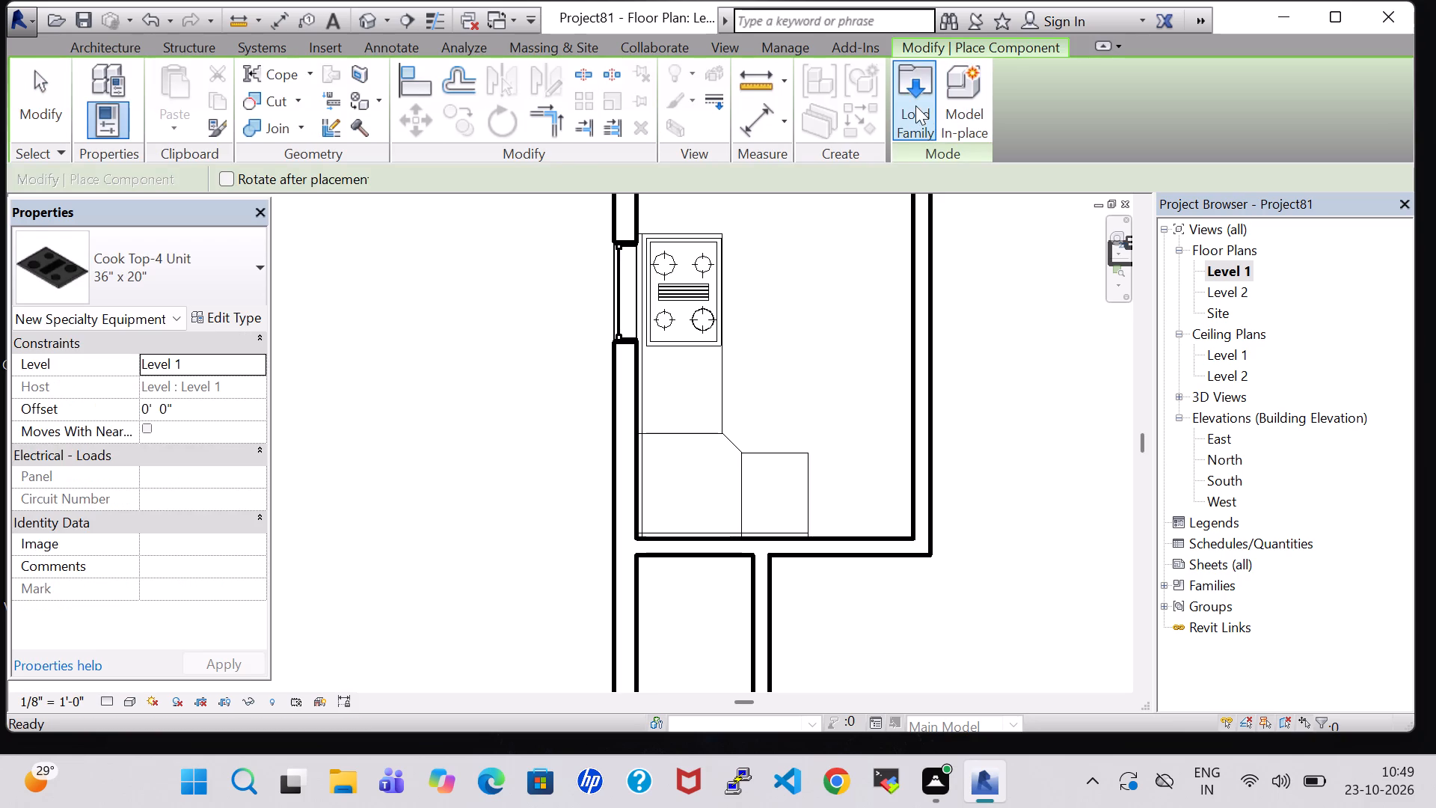
pyautogui.click(915, 105)
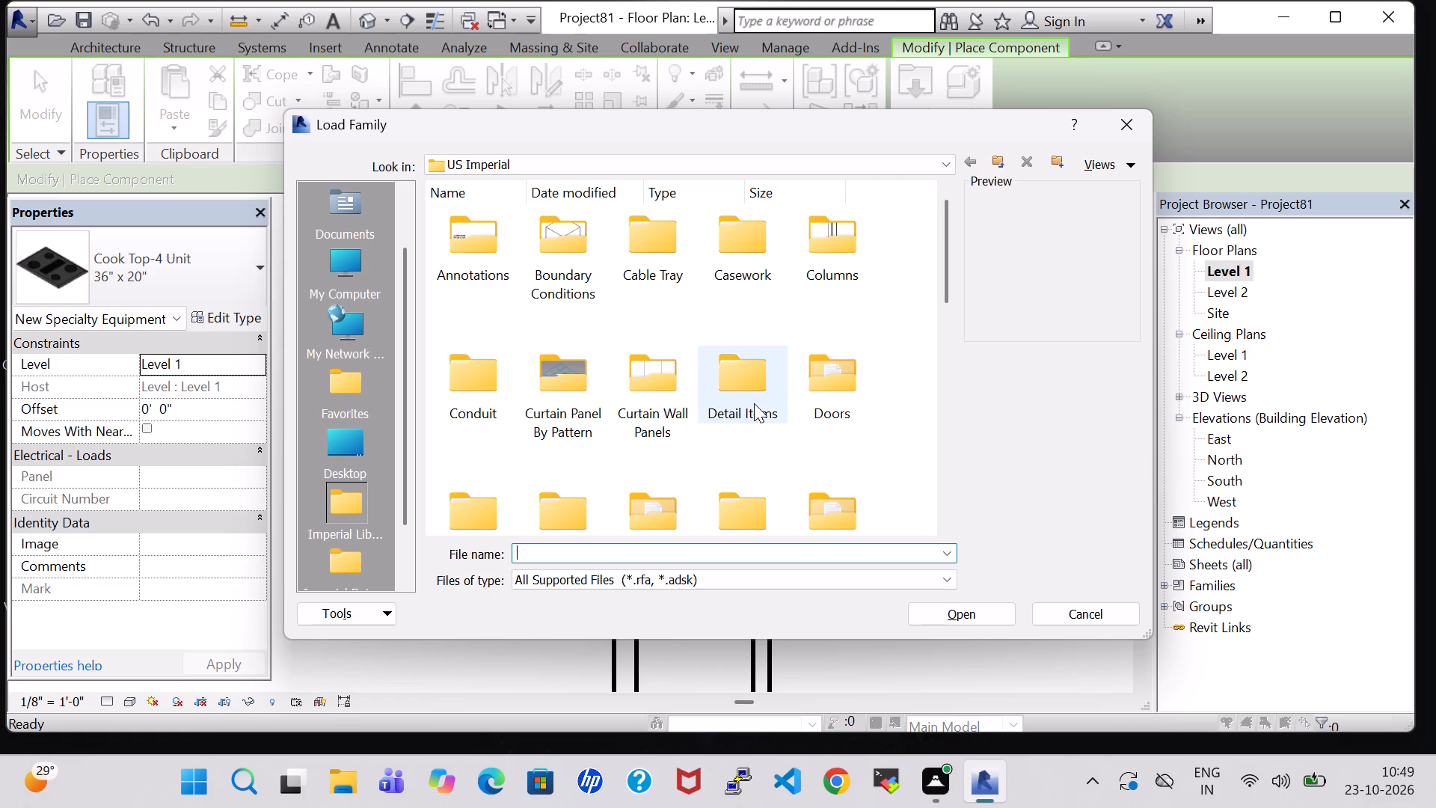
pyautogui.click(787, 385)
pyautogui.press('s')
pyautogui.doubleClick(562, 255)
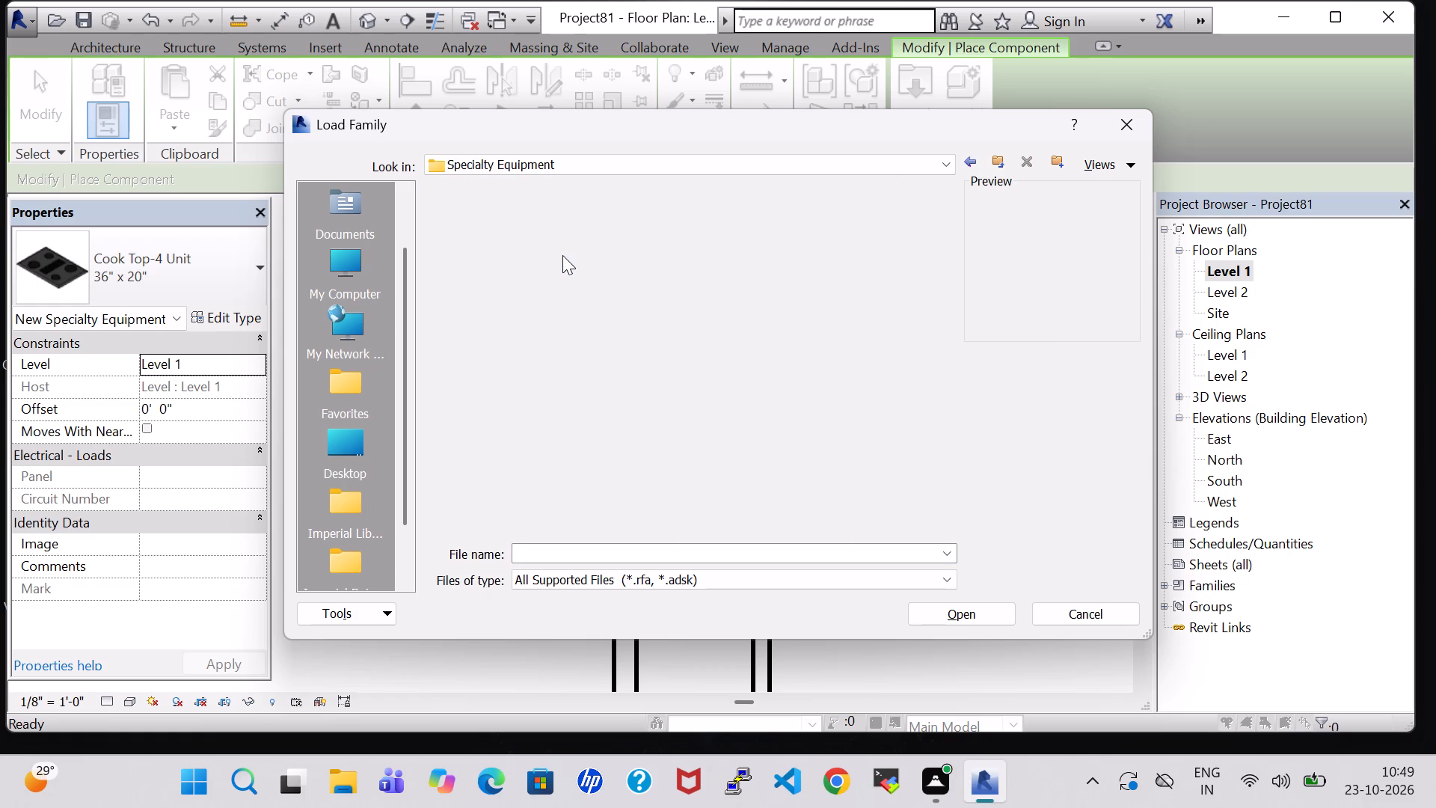
pyautogui.doubleClick(563, 260)
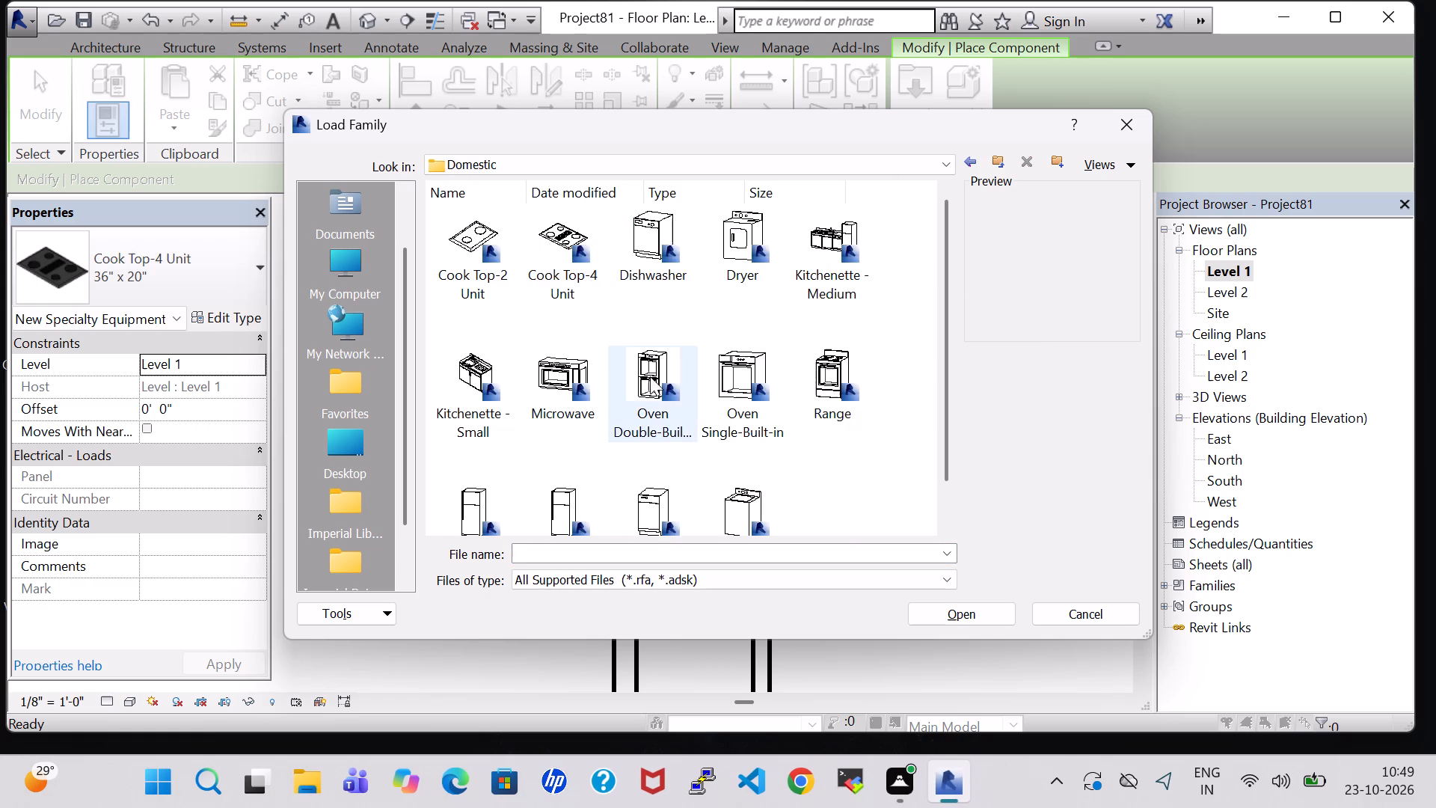
pyautogui.scroll(-1, 674, 435)
pyautogui.click(538, 321)
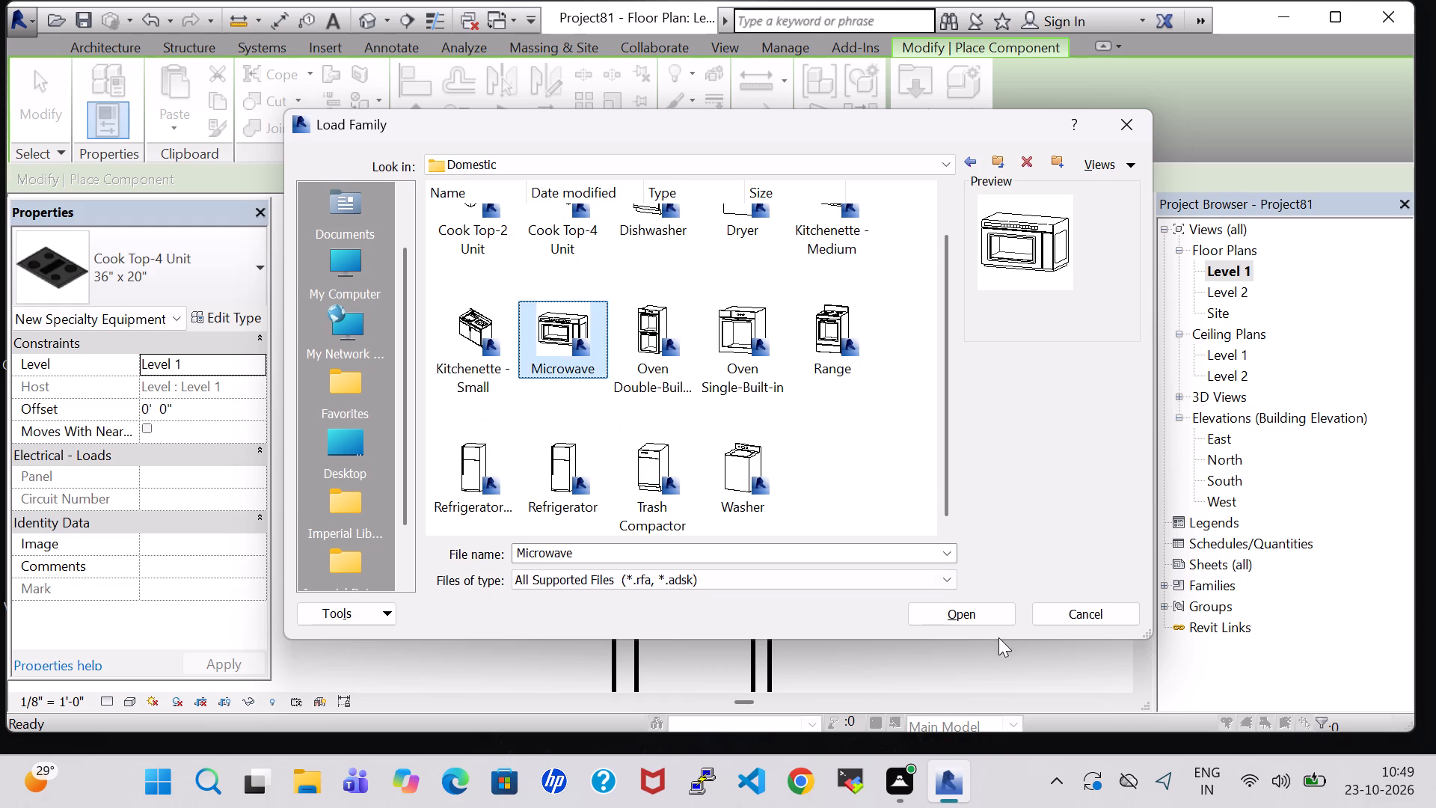
pyautogui.click(988, 615)
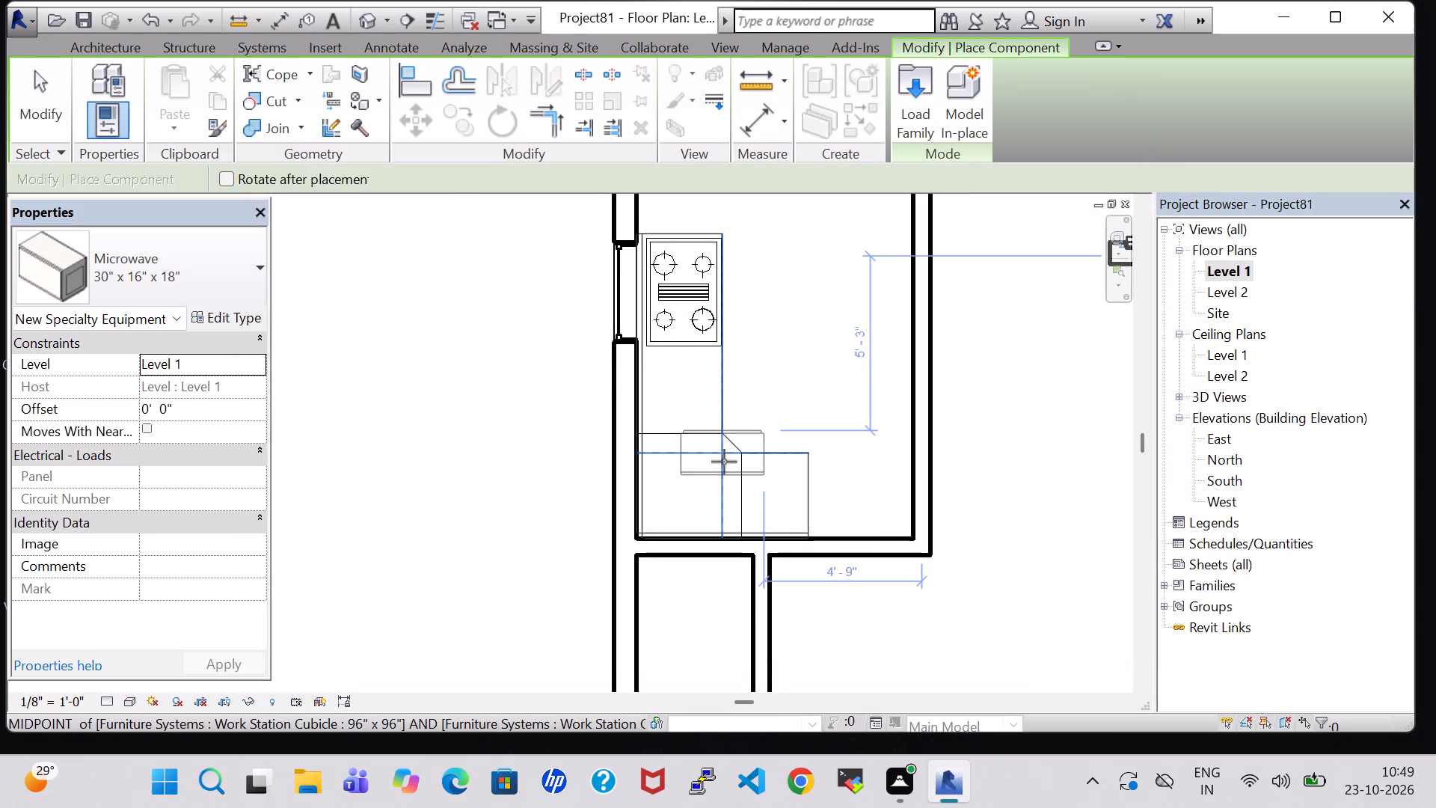
# Place the 30" x 16" x 18" Microwave on the short leg of the work station, near the lower wall.
pyautogui.scroll(1, 743, 498)
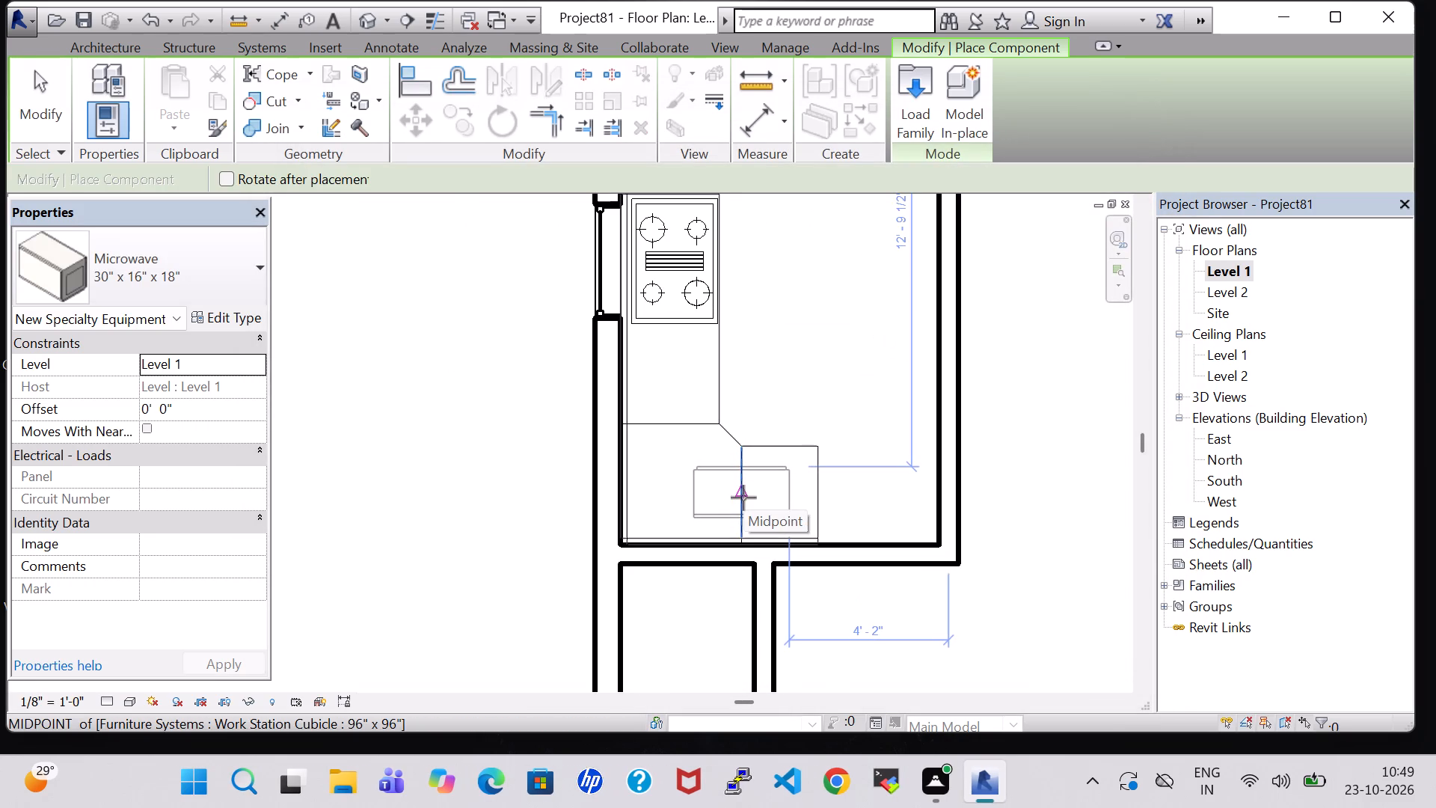
pyautogui.scroll(3, 755, 509)
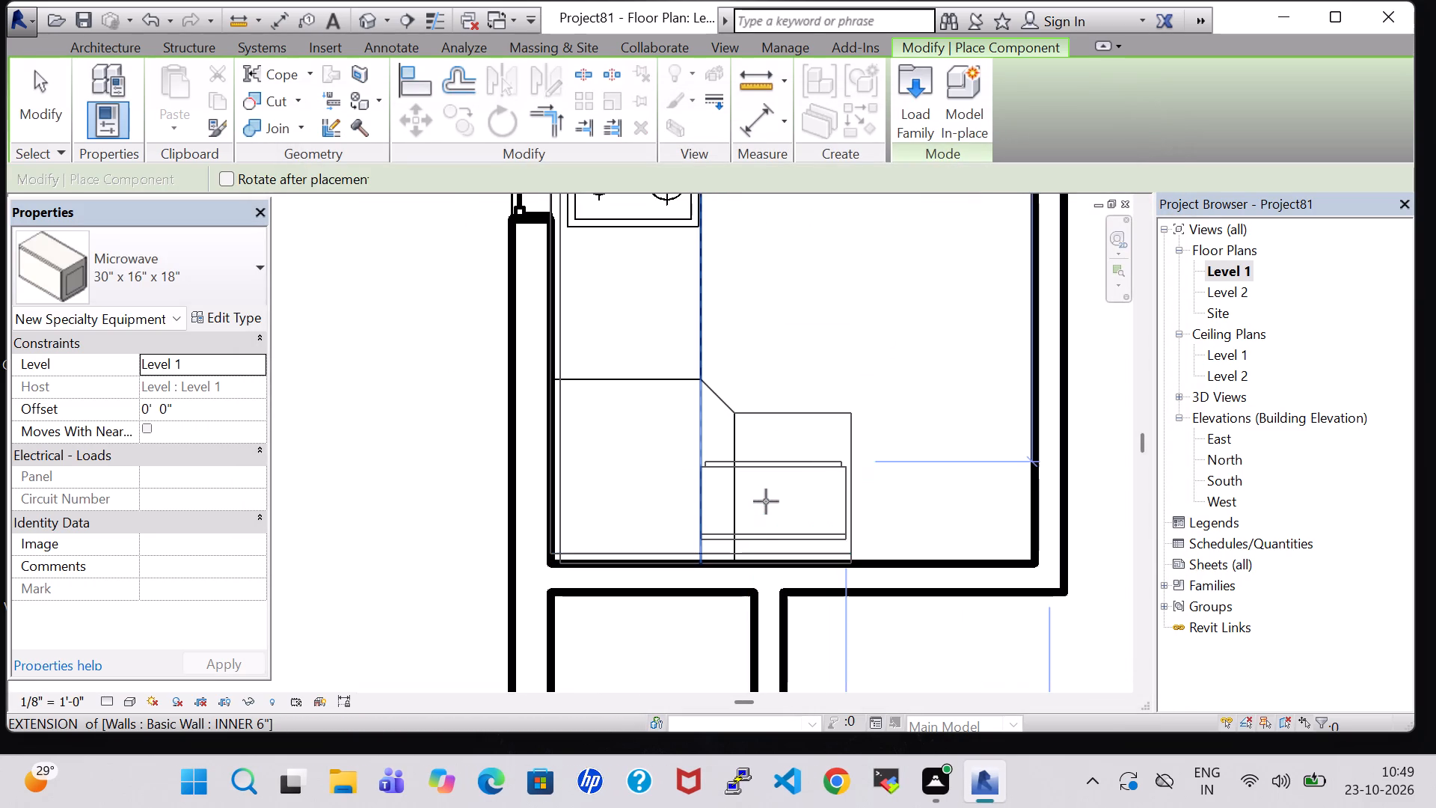
pyautogui.click(758, 502)
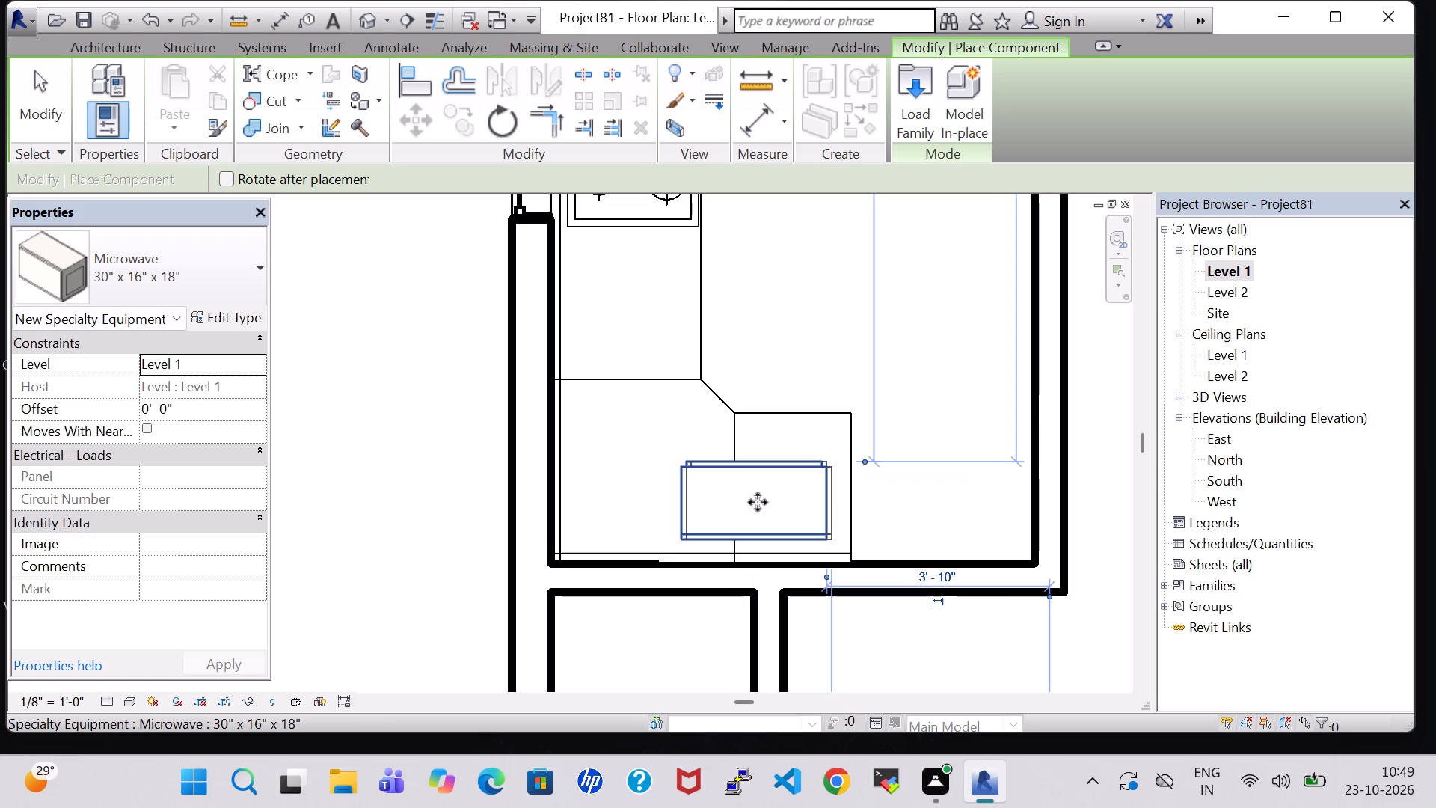
pyautogui.press('Escape')
pyautogui.press('Escape')
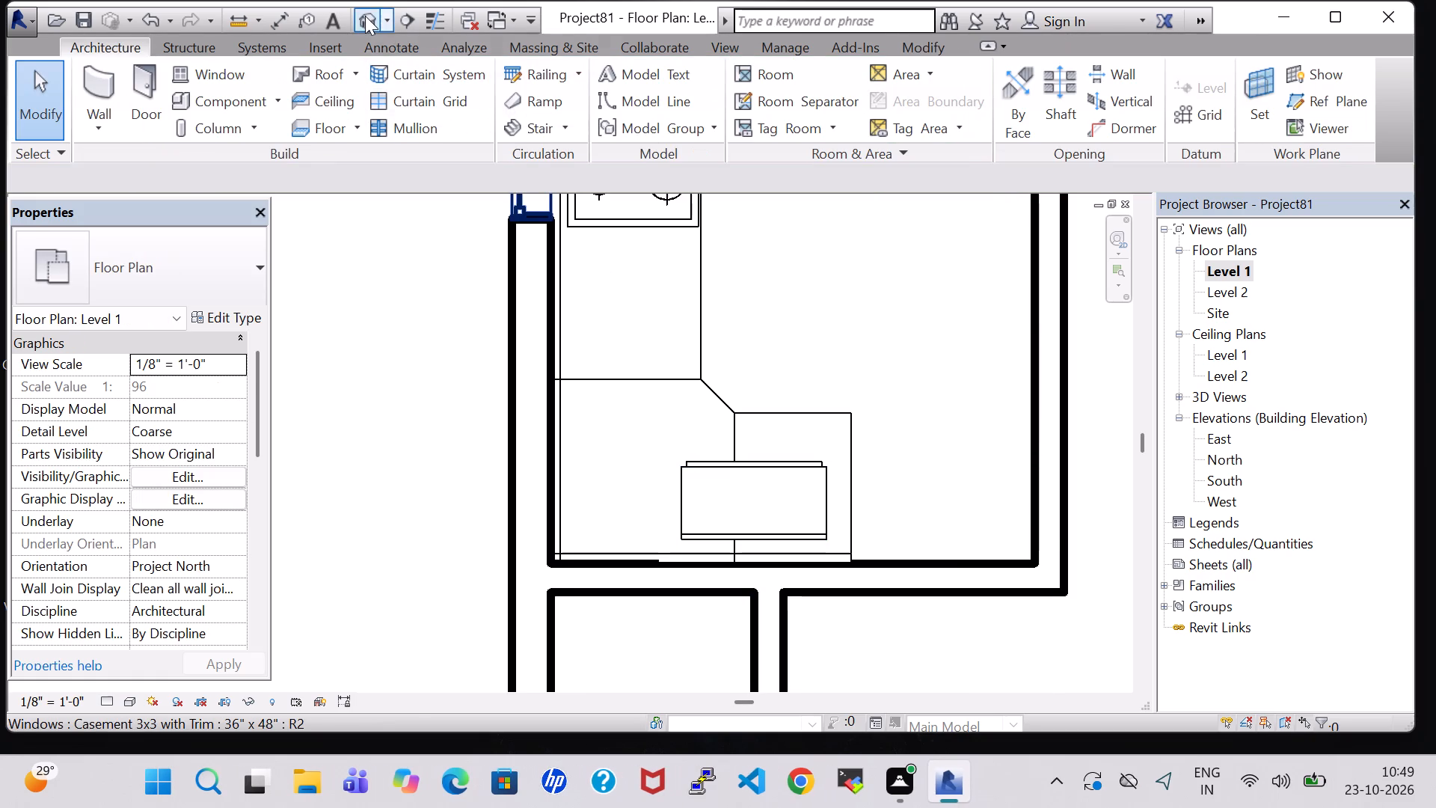
# In the 3D view, rotate the microwave 180 degrees so its front faces into the room.
pyautogui.click(365, 16)
pyautogui.keyDown('shift'); pyautogui.moveTo(843, 275); pyautogui.dragTo(794, 284, button='middle'); pyautogui.keyUp('shift')
pyautogui.click(735, 408)
pyautogui.click(715, 398)
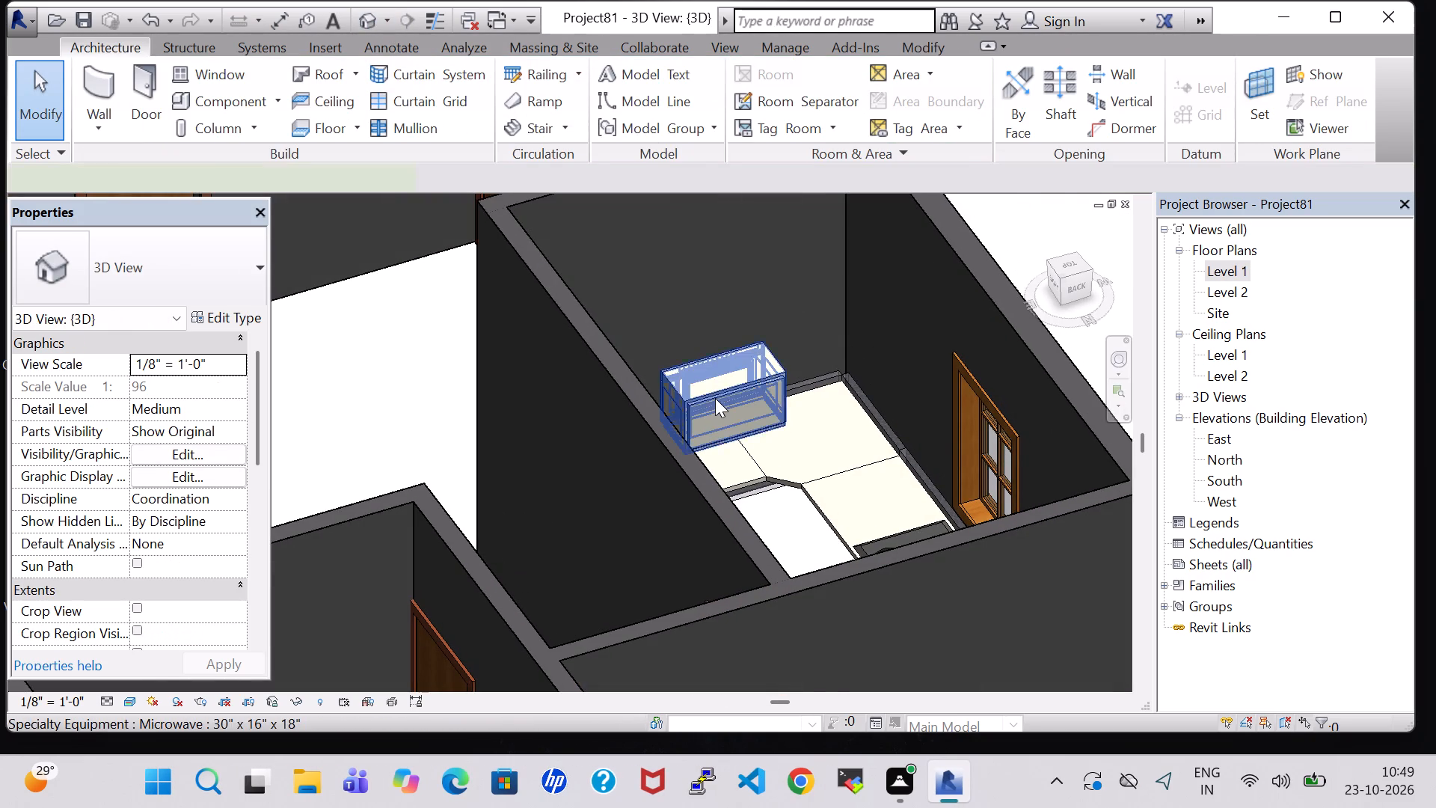
pyautogui.press('space')
pyautogui.press('space')
pyautogui.click(901, 359)
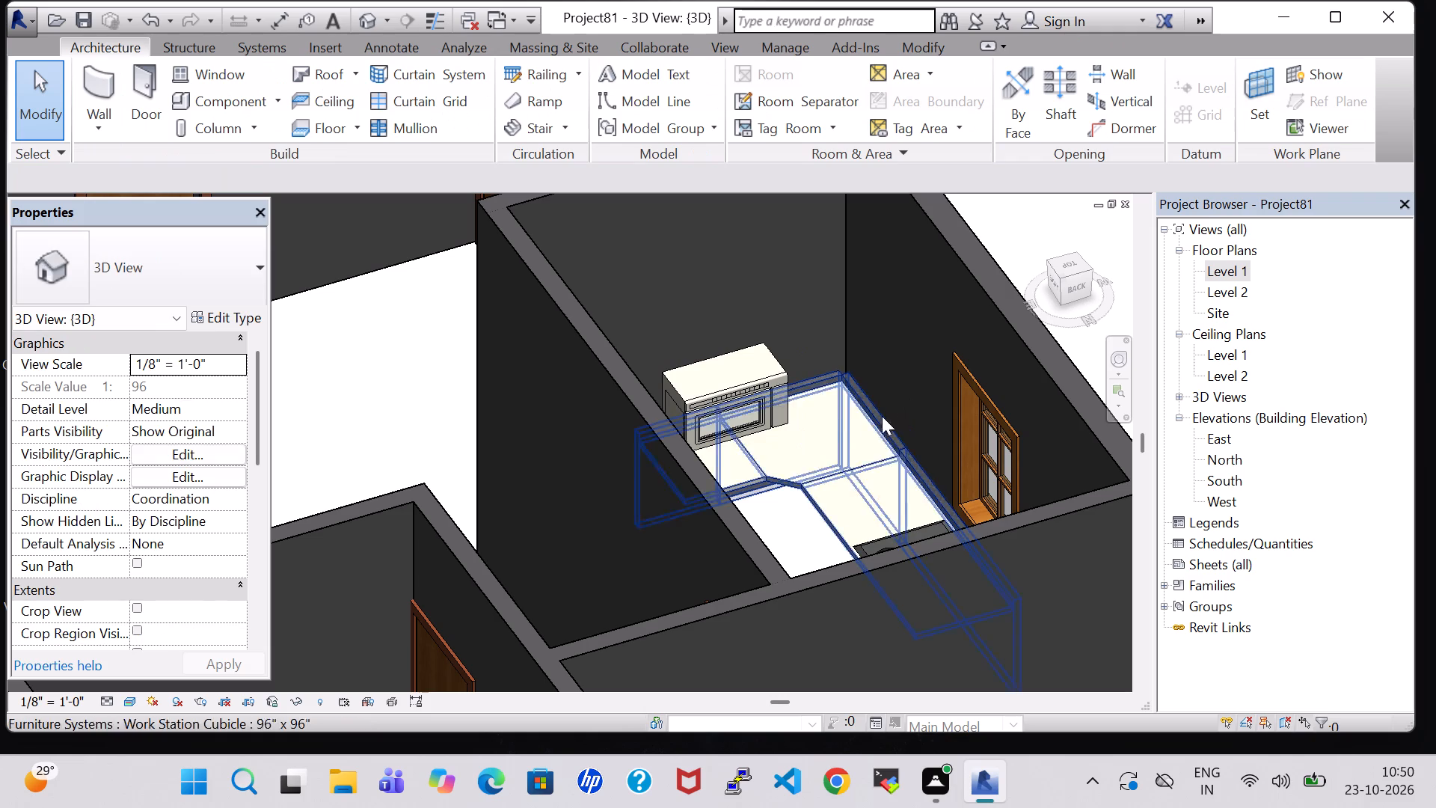
# In the 3D view, nudge the microwave toward the open end and front edge of the work station's short leg.
pyautogui.keyDown('shift'); pyautogui.moveTo(826, 429); pyautogui.dragTo(786, 429, button='middle'); pyautogui.keyUp('shift')
pyautogui.click(729, 479)
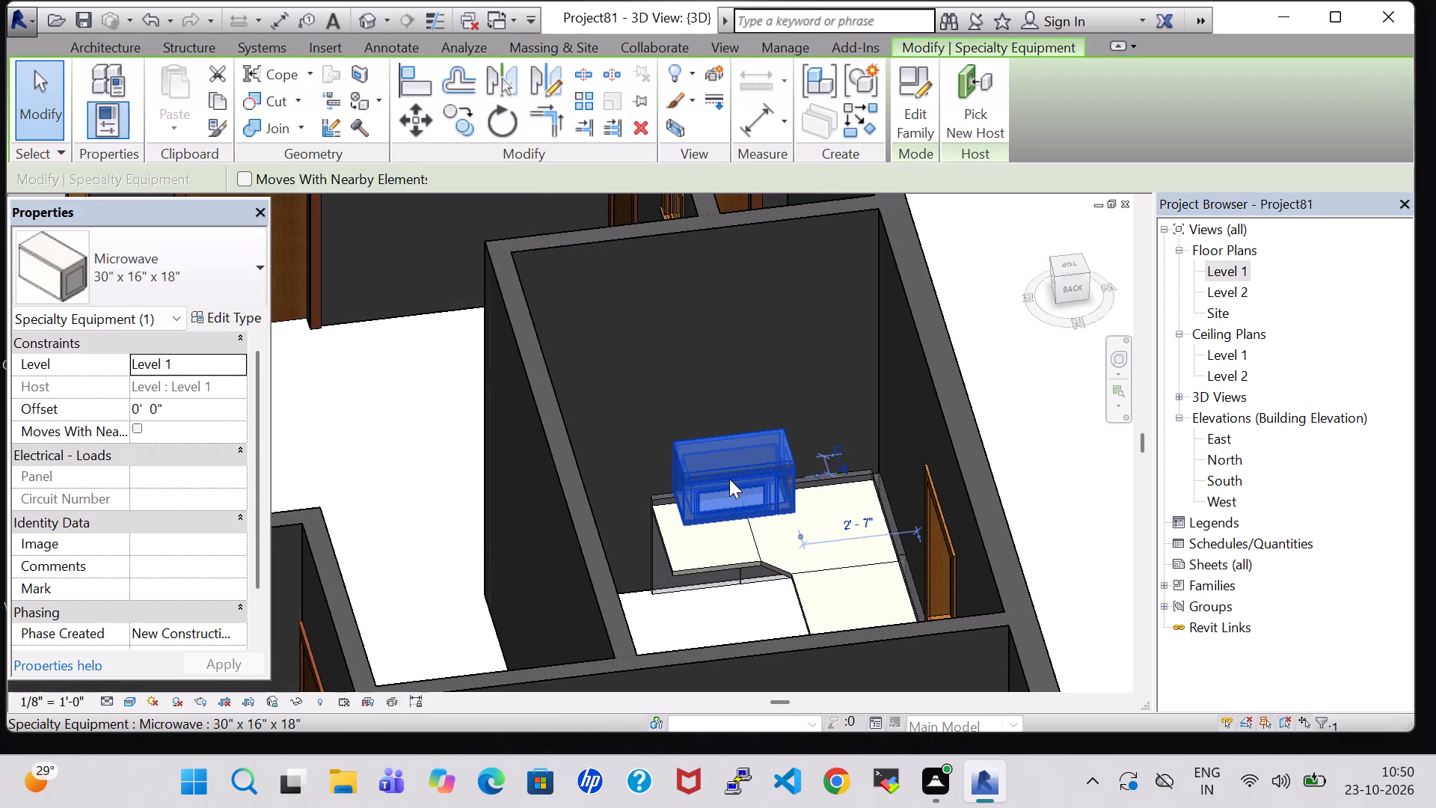
pyautogui.press('Left')
pyautogui.press('Left')
pyautogui.press('Left')
pyautogui.press('Down')
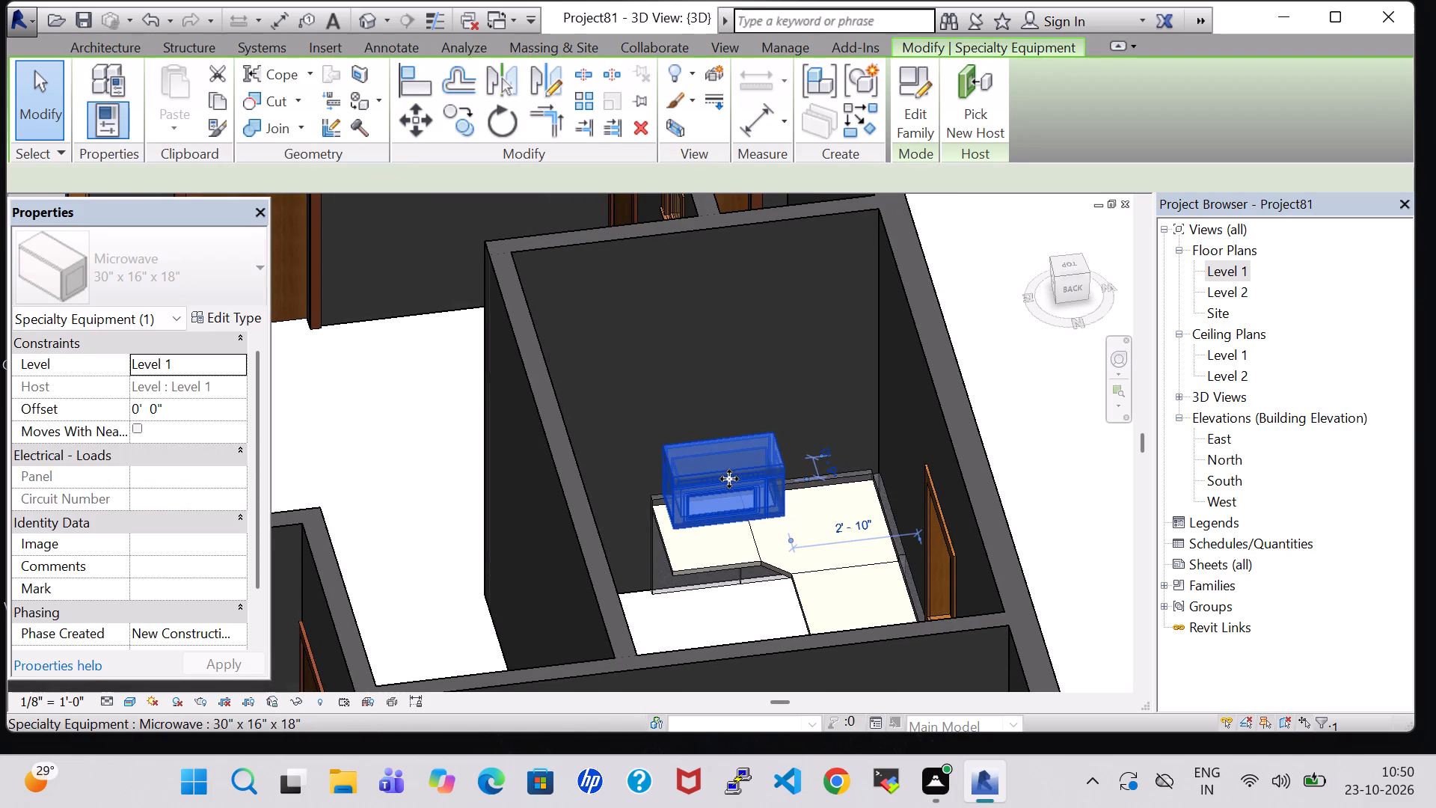
pyautogui.press('Down')
pyautogui.press('Down')
pyautogui.press('Down')
pyautogui.press('Down')
pyautogui.press('Down')
pyautogui.press('Down')
pyautogui.press('Down')
pyautogui.press('Left')
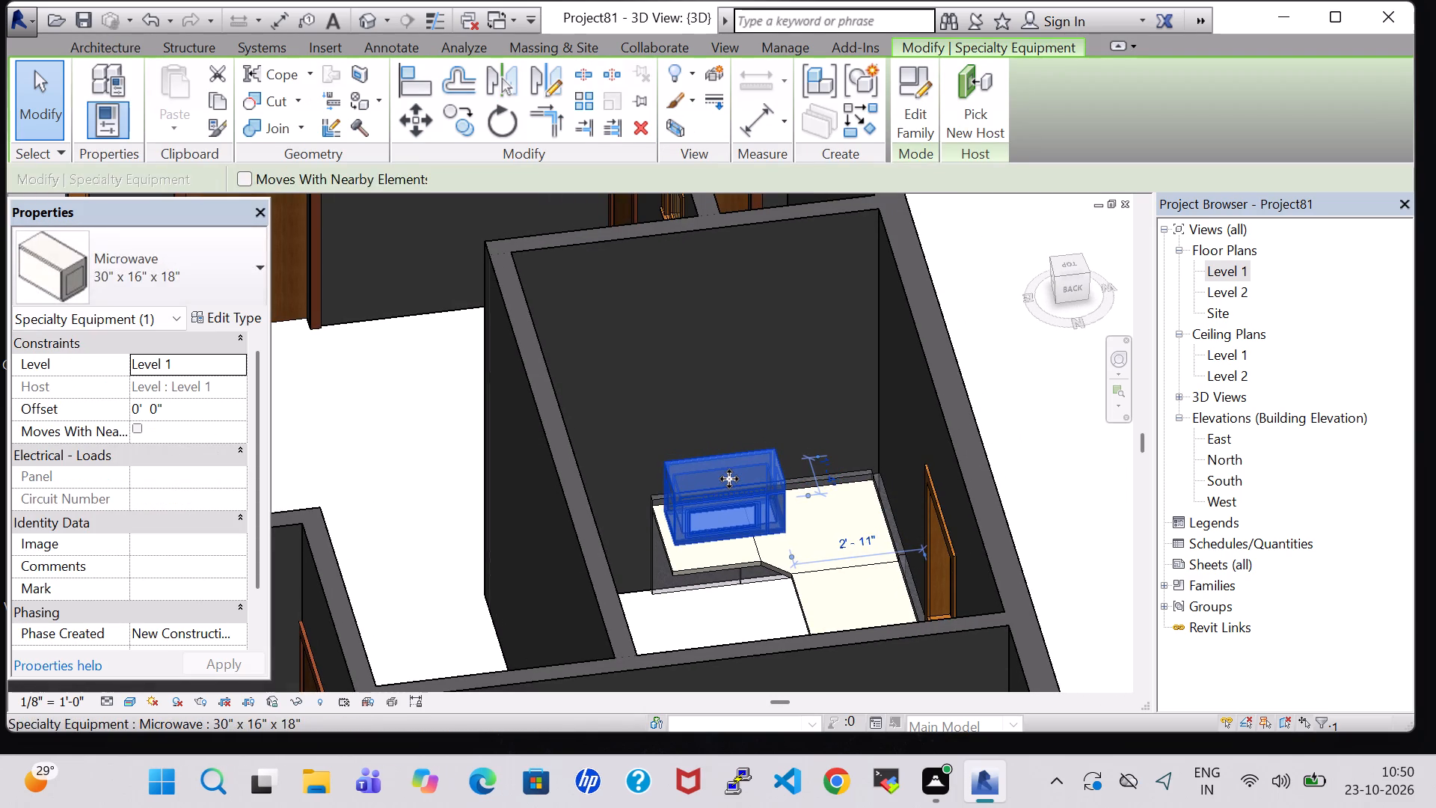
pyautogui.press('Left')
pyautogui.press('Down')
pyautogui.press('Down')
pyautogui.press('Down')
pyautogui.press('Down')
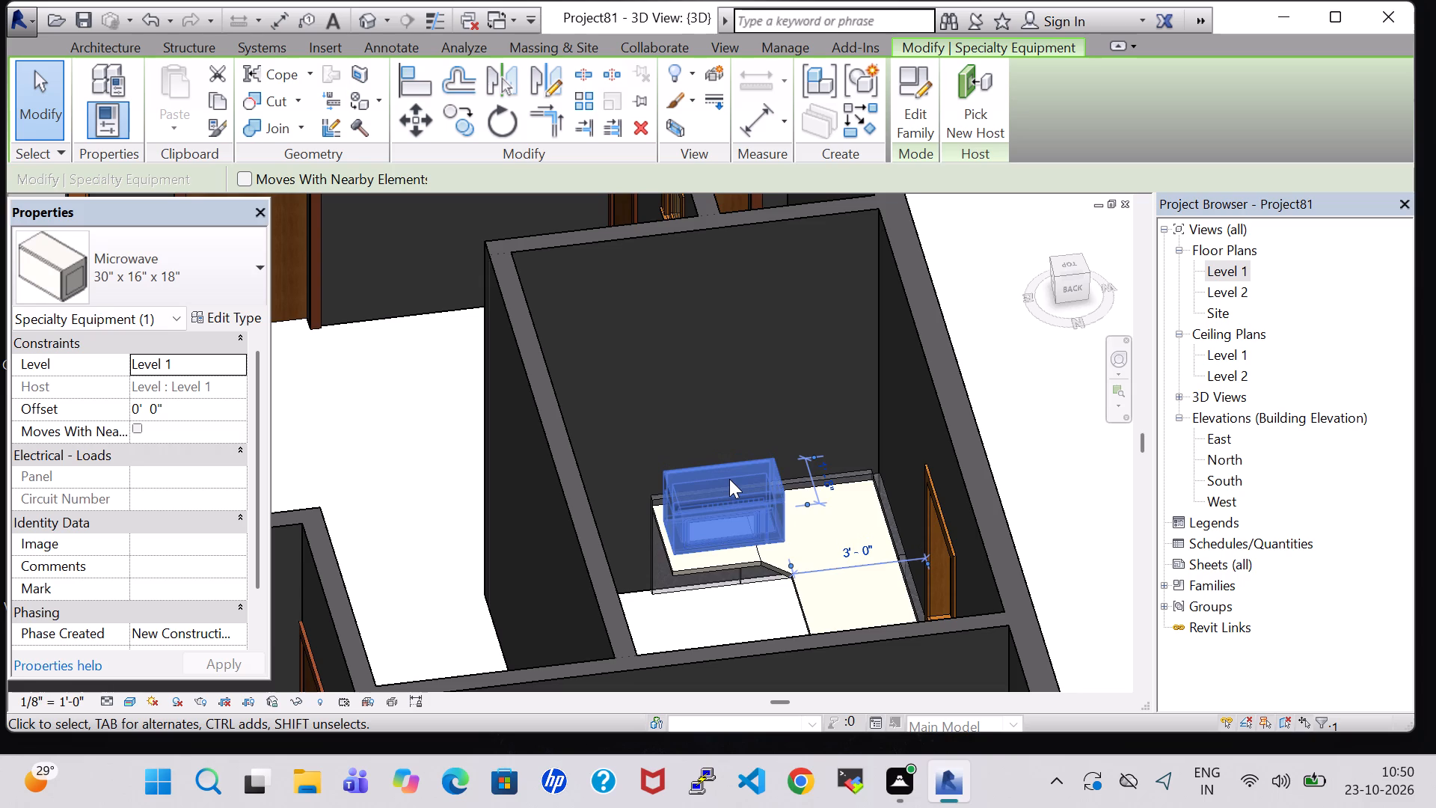
pyautogui.click(1015, 411)
pyautogui.scroll(1, 1015, 408)
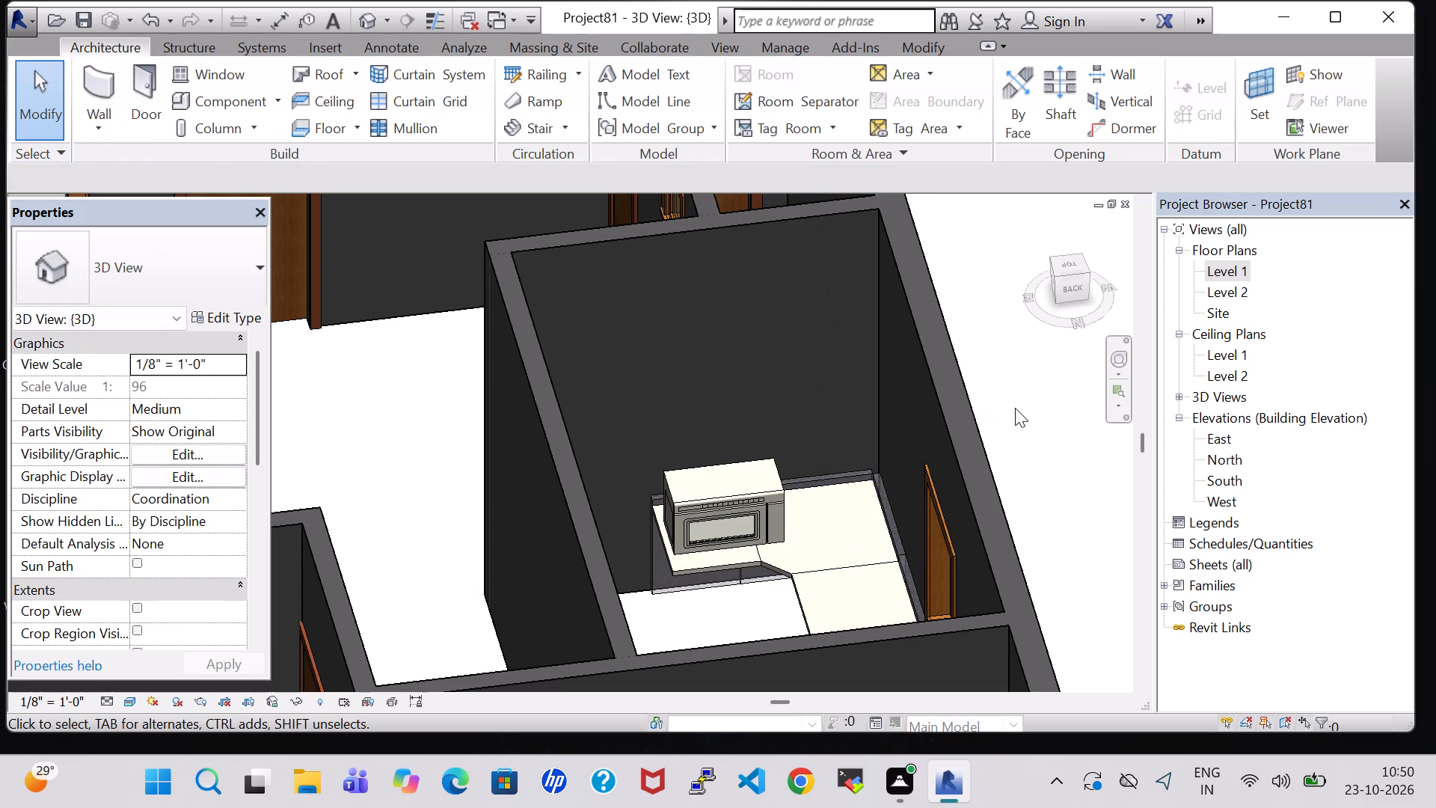
pyautogui.keyDown('shift'); pyautogui.moveTo(1015, 408); pyautogui.dragTo(1123, 487, button='middle'); pyautogui.keyUp('shift')
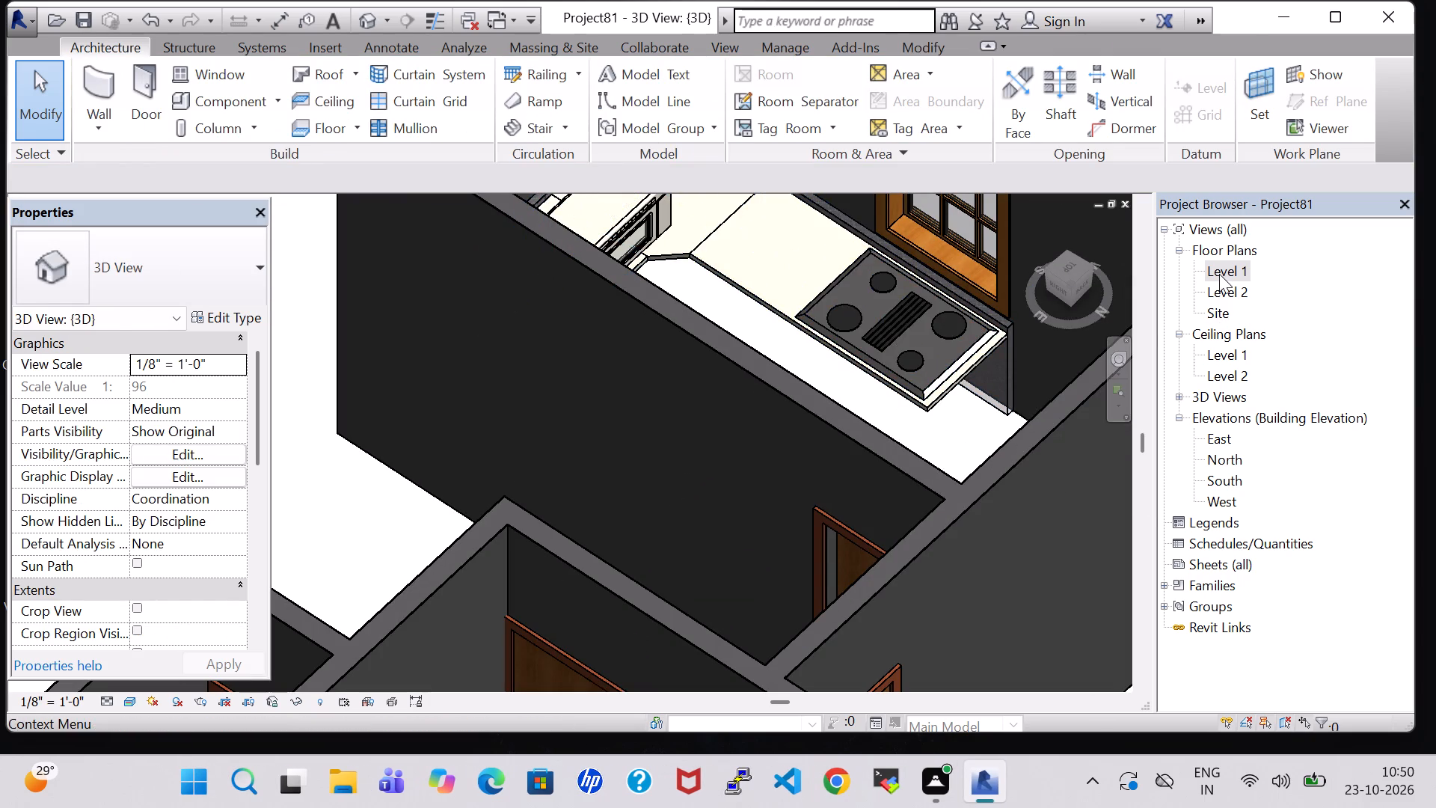
# In the Level 1 floor plan, load the Sink Kitchen-Double family from the US Imperial Plumbing library's Architectural Fixtures Sinks folder.
pyautogui.doubleClick(1219, 274)
pyautogui.scroll(-5, 920, 402)
pyautogui.moveTo(918, 389); pyautogui.dragTo(897, 597, button='middle')
pyautogui.click(203, 110)
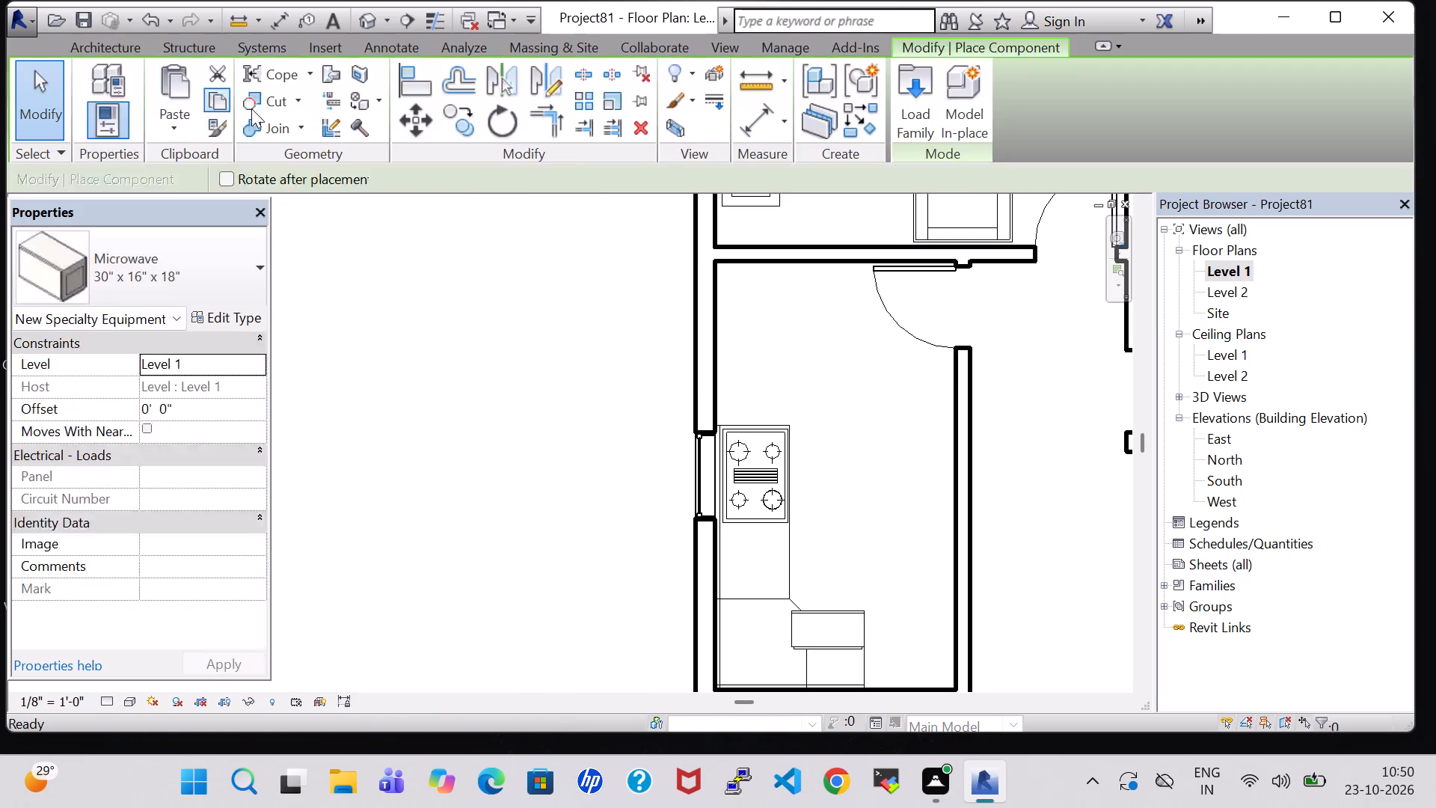
pyautogui.click(911, 80)
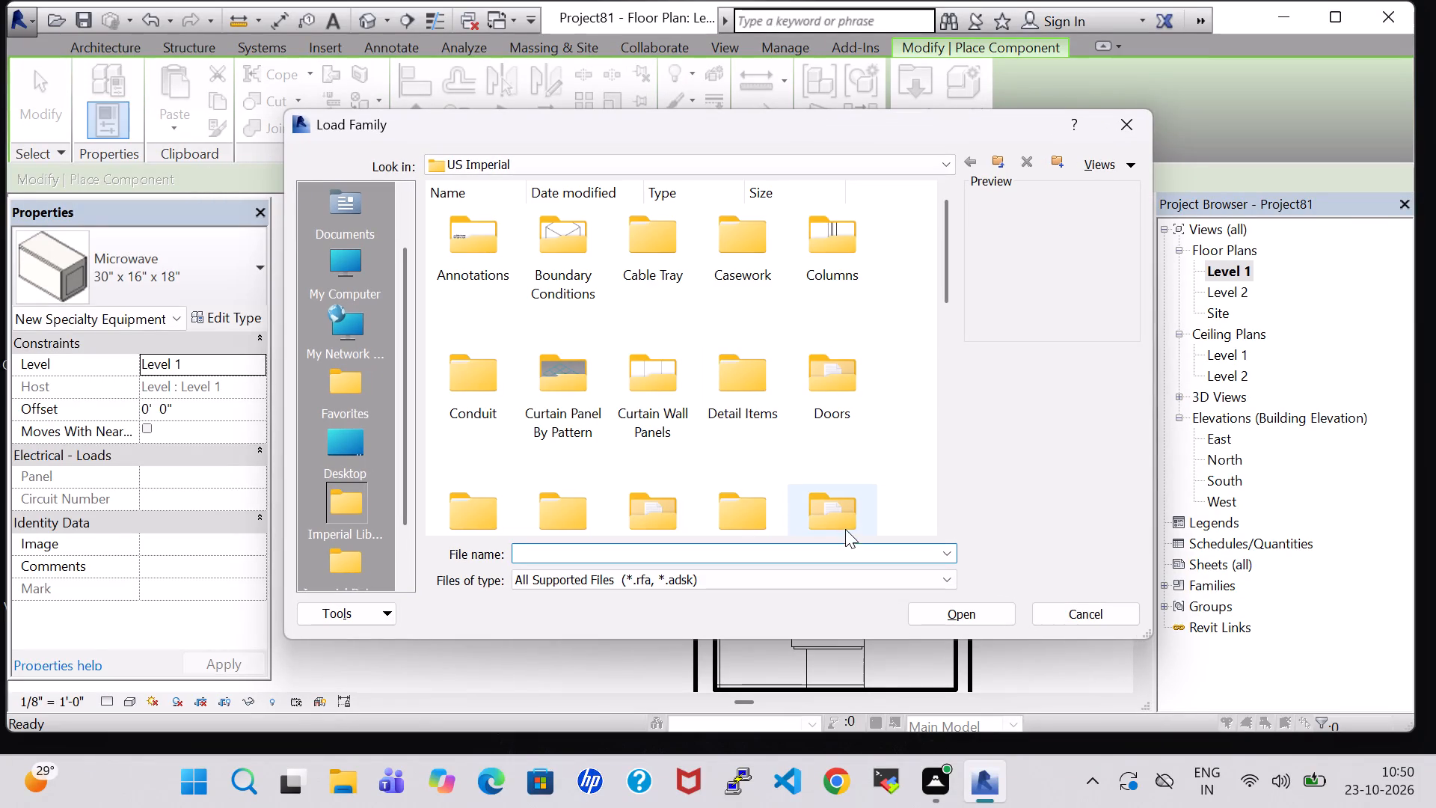
pyautogui.doubleClick(841, 520)
pyautogui.click(969, 164)
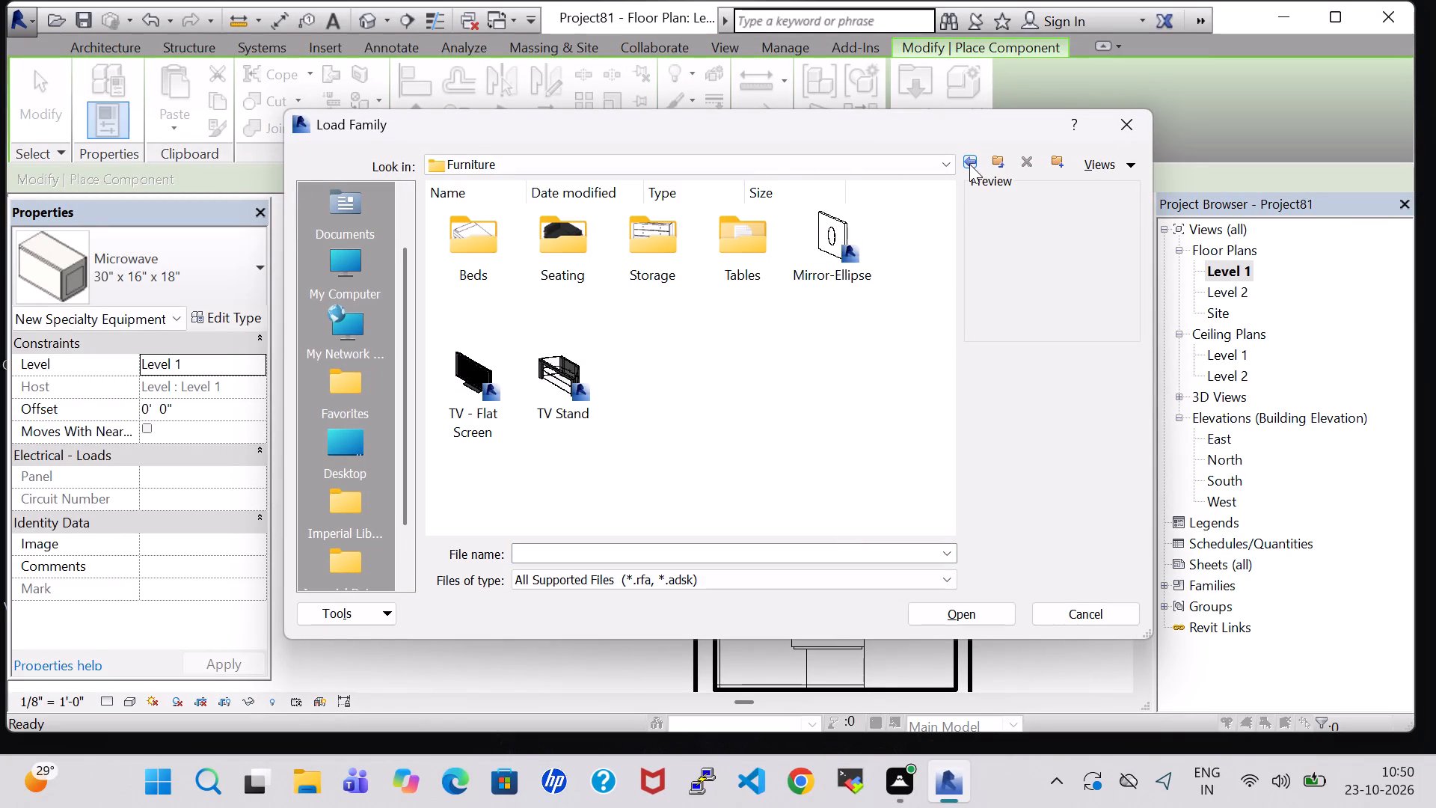
pyautogui.click(829, 498)
pyautogui.press('p')
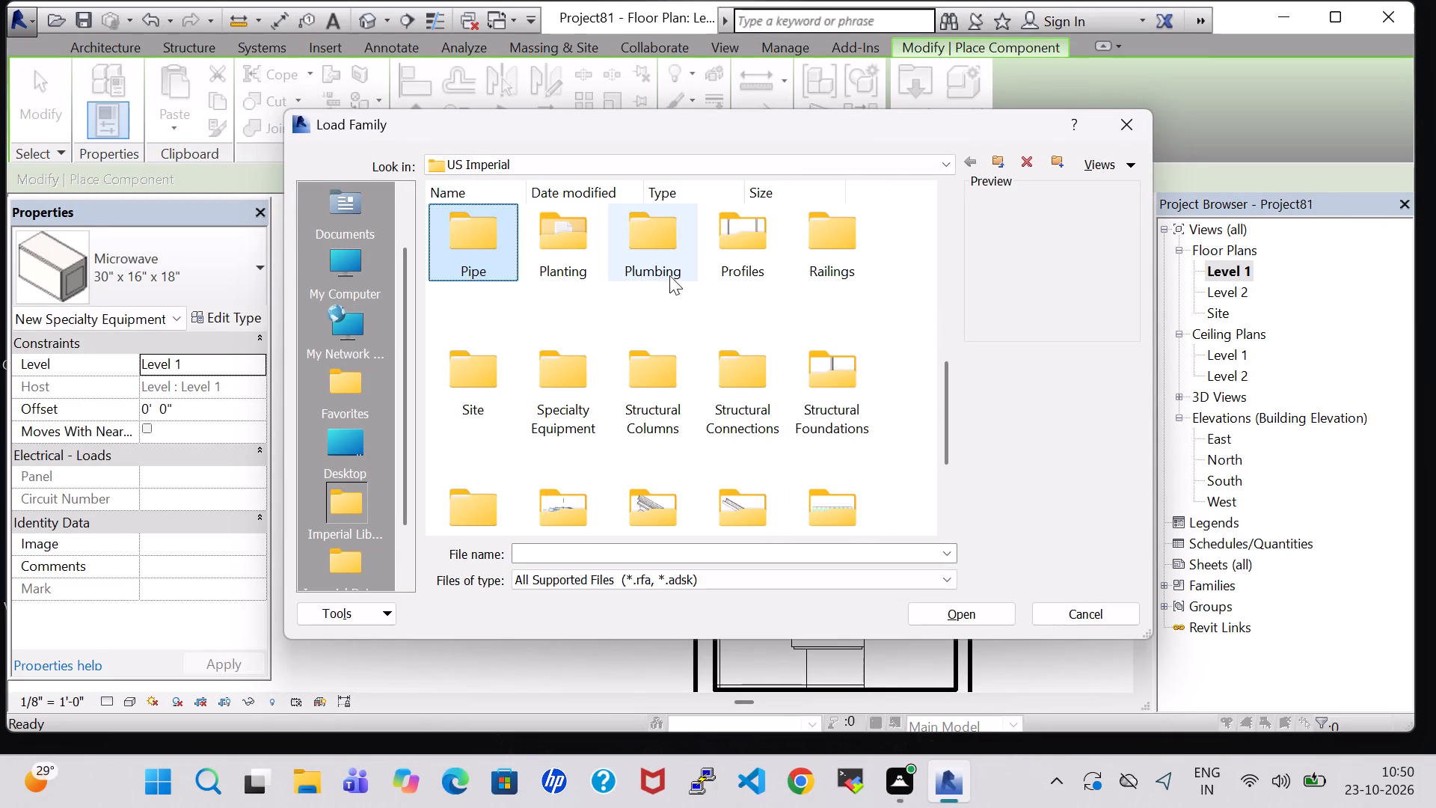
pyautogui.doubleClick(661, 272)
pyautogui.doubleClick(470, 236)
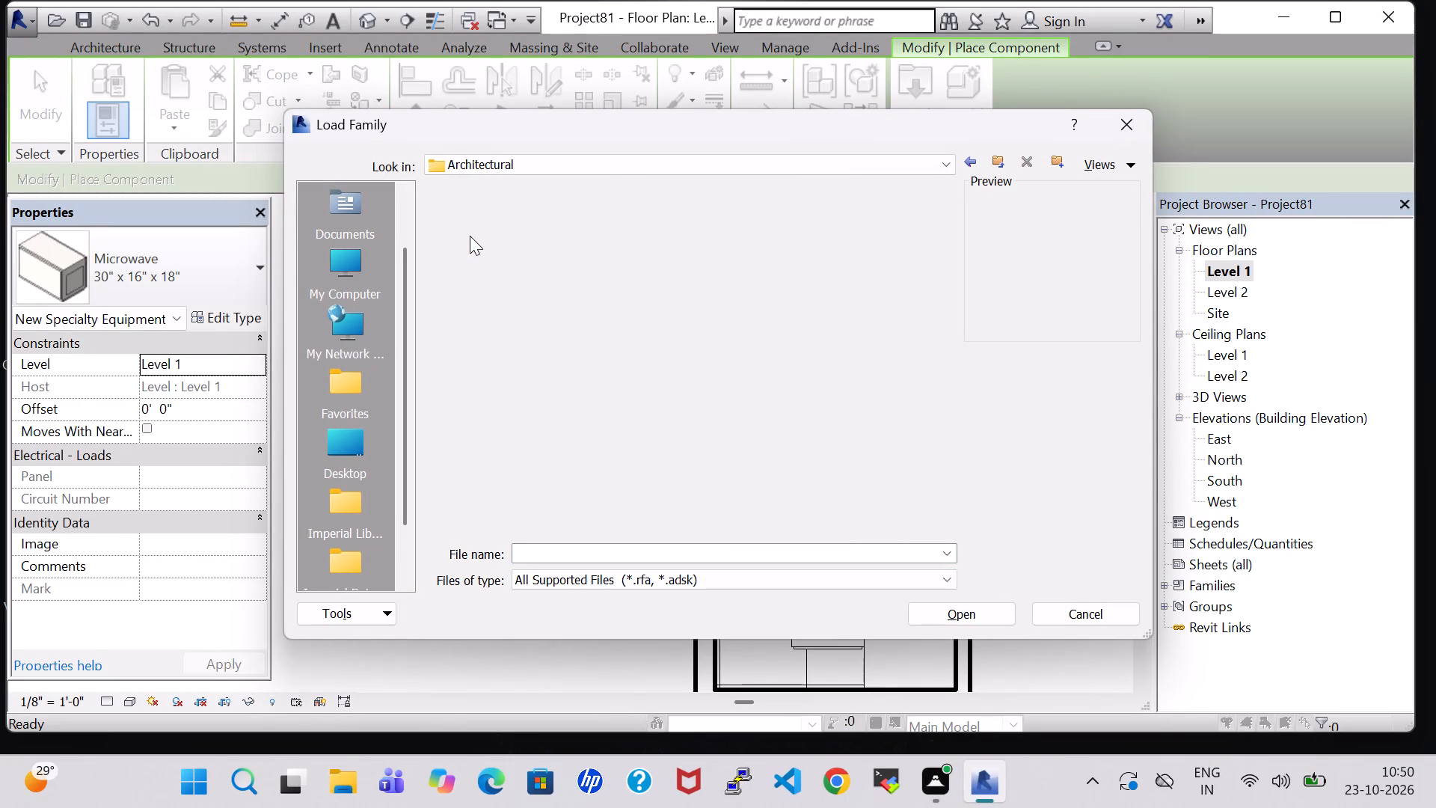
pyautogui.doubleClick(470, 236)
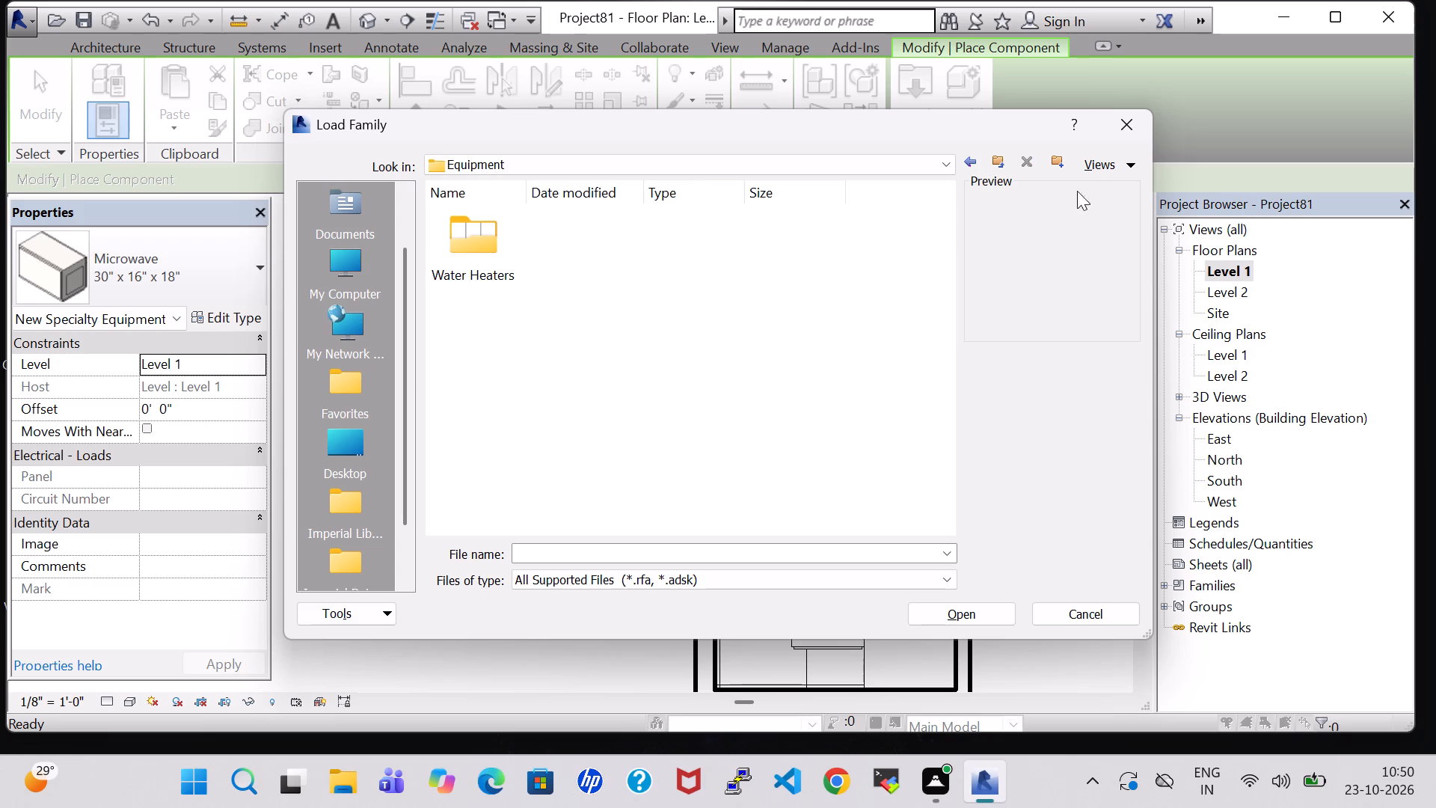
pyautogui.click(966, 166)
pyautogui.doubleClick(533, 242)
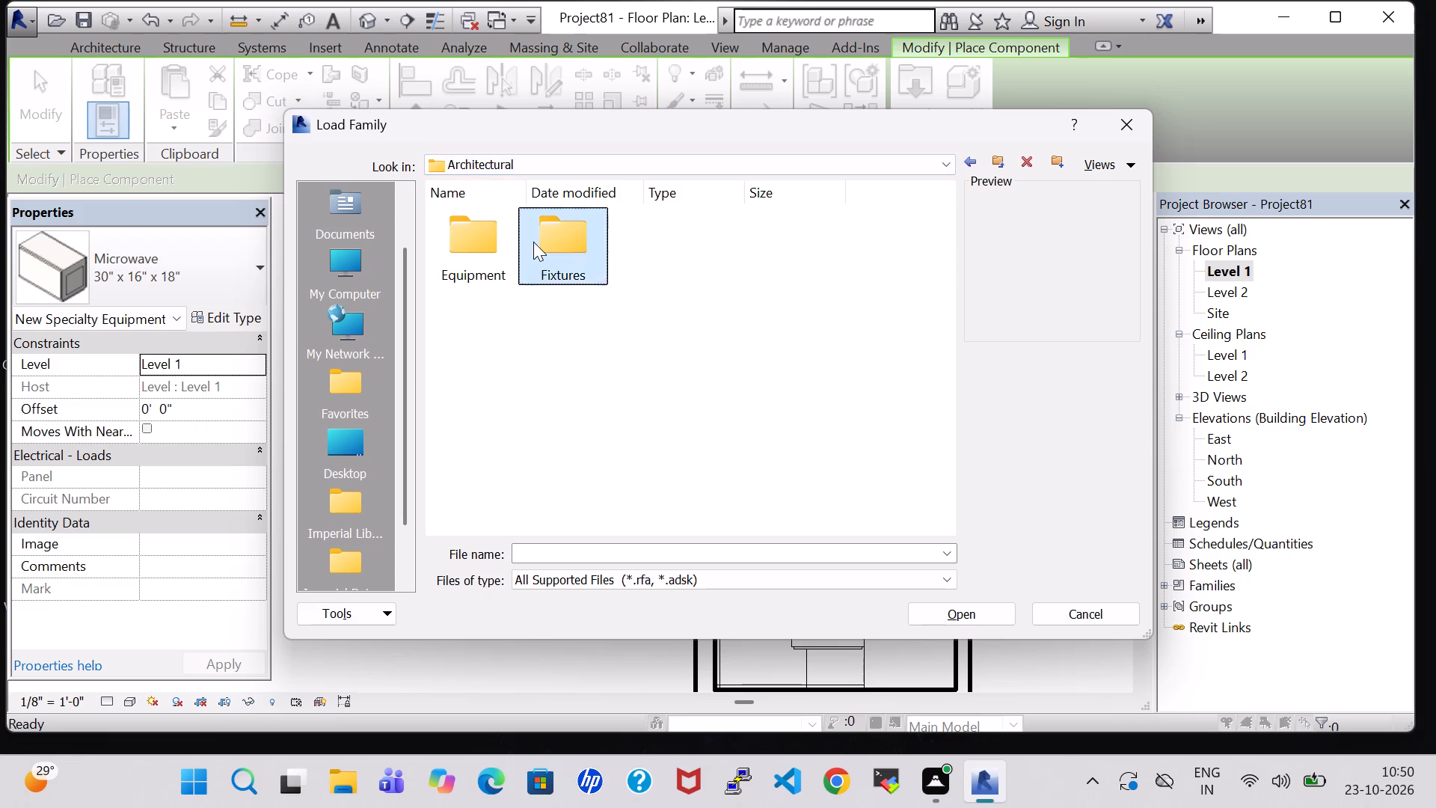
pyautogui.click(830, 273)
pyautogui.click(830, 273)
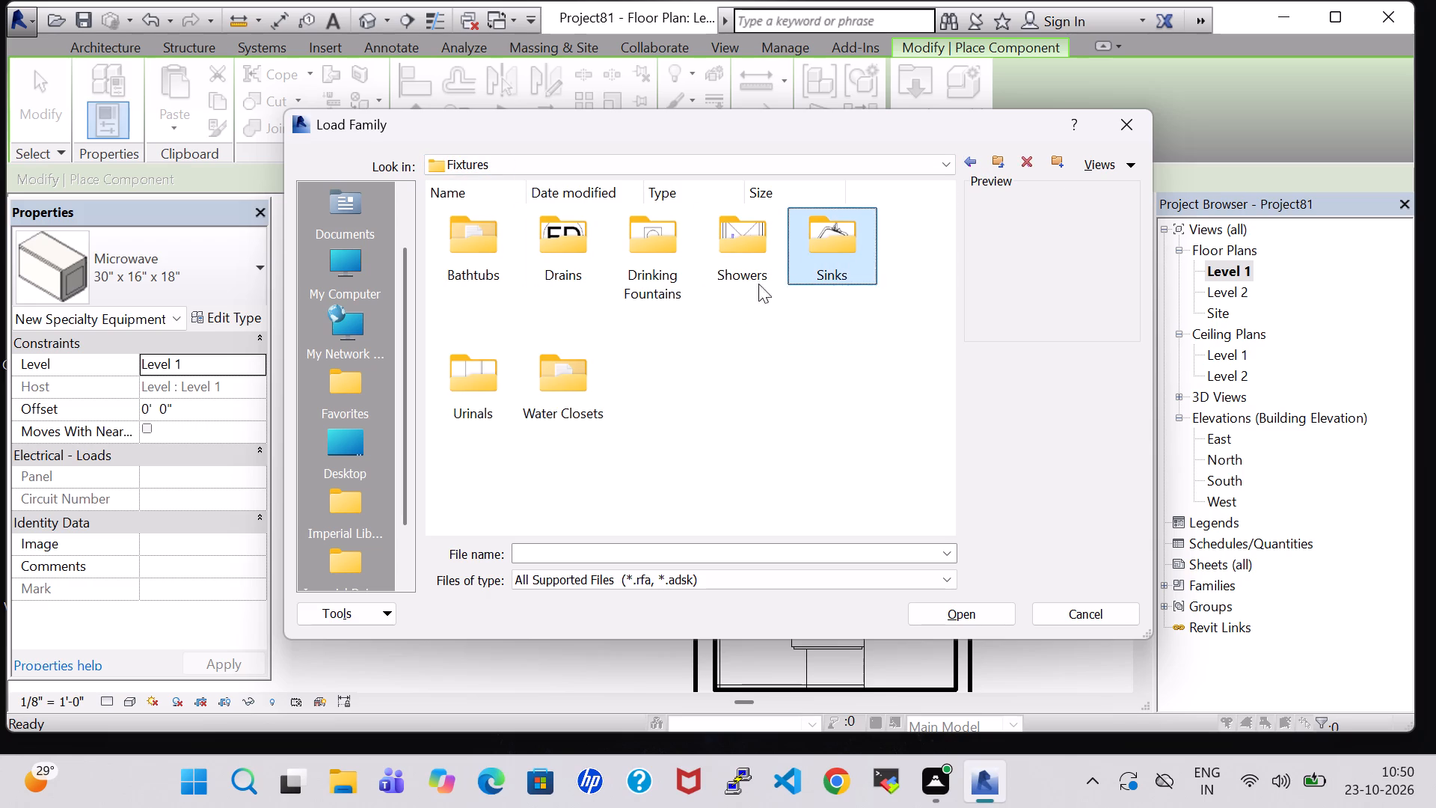
pyautogui.click(840, 343)
pyautogui.doubleClick(847, 254)
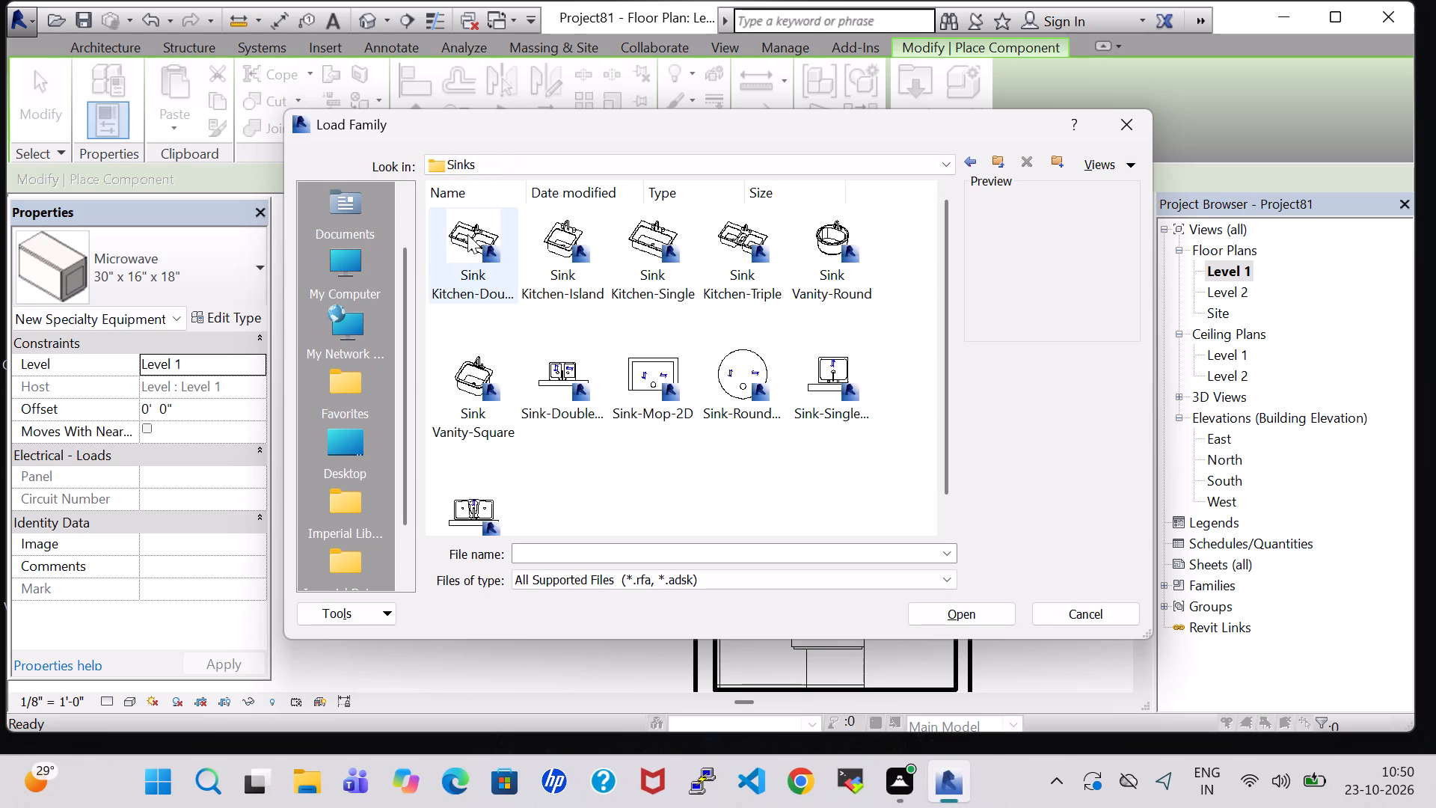
pyautogui.click(467, 234)
pyautogui.click(967, 599)
pyautogui.click(974, 622)
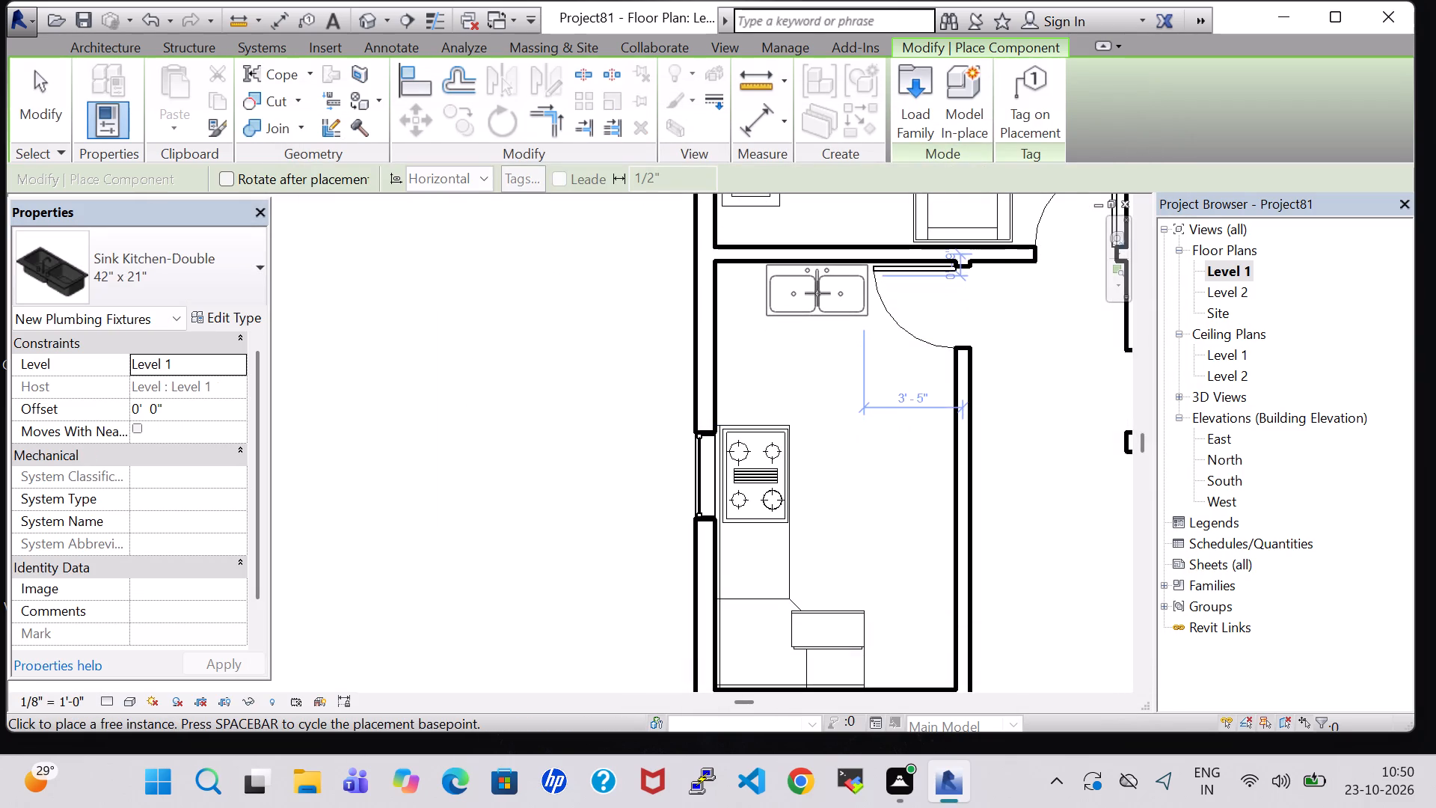
# Place the 42" x 21" Sink Kitchen-Double against the kitchen's upper wall, beside the door.
pyautogui.scroll(5, 817, 293)
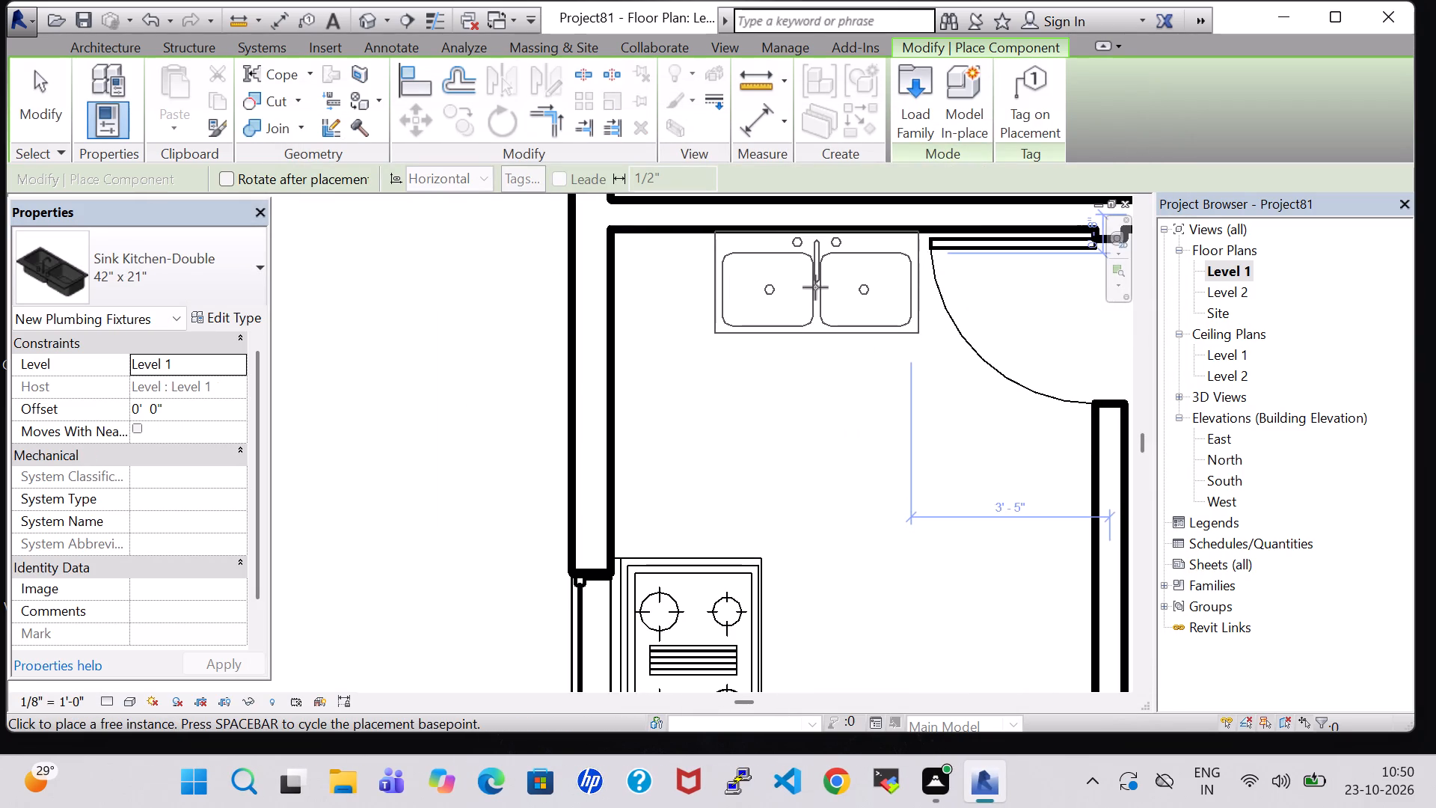
pyautogui.click(813, 283)
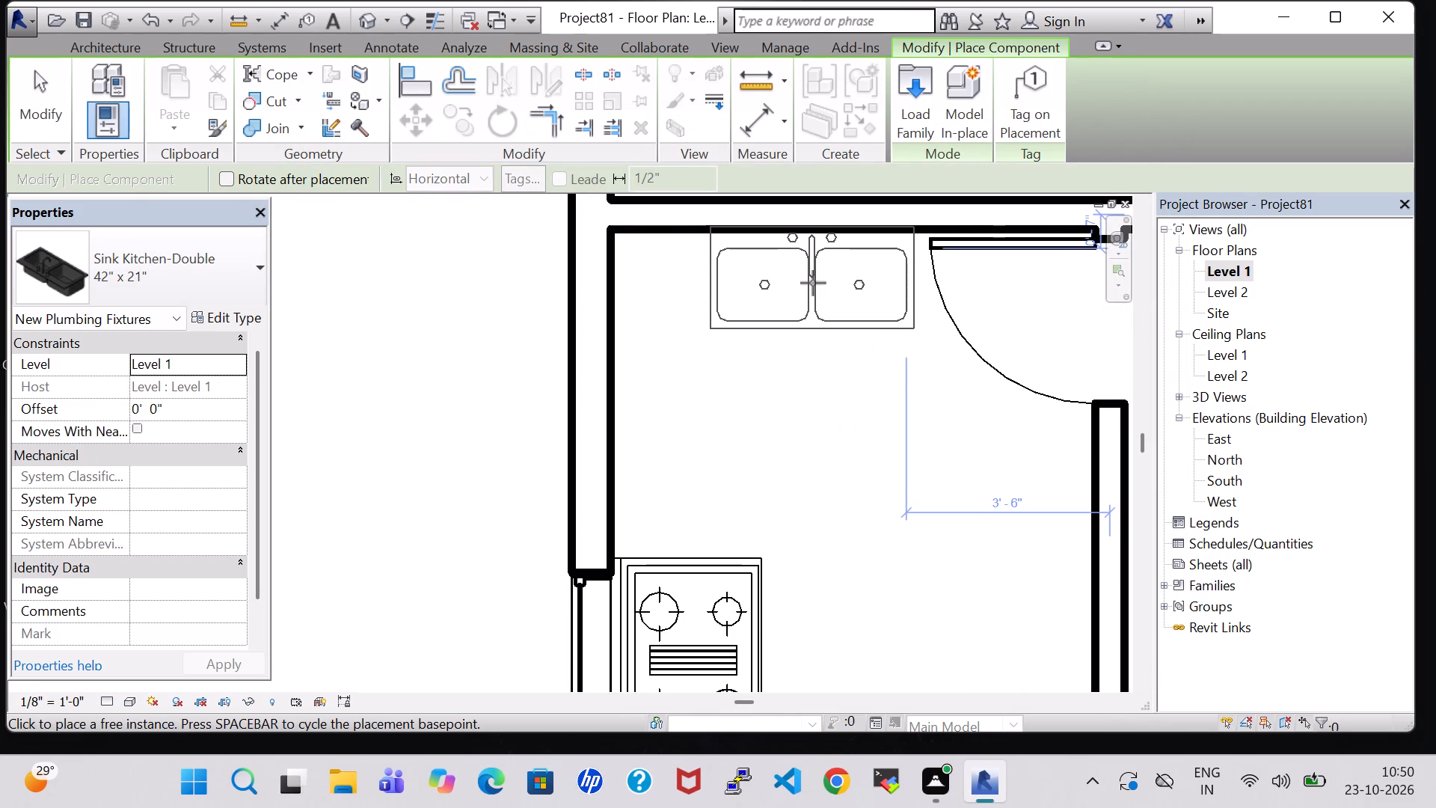
pyautogui.scroll(-3, 826, 375)
pyautogui.press('Escape')
pyautogui.press('Escape')
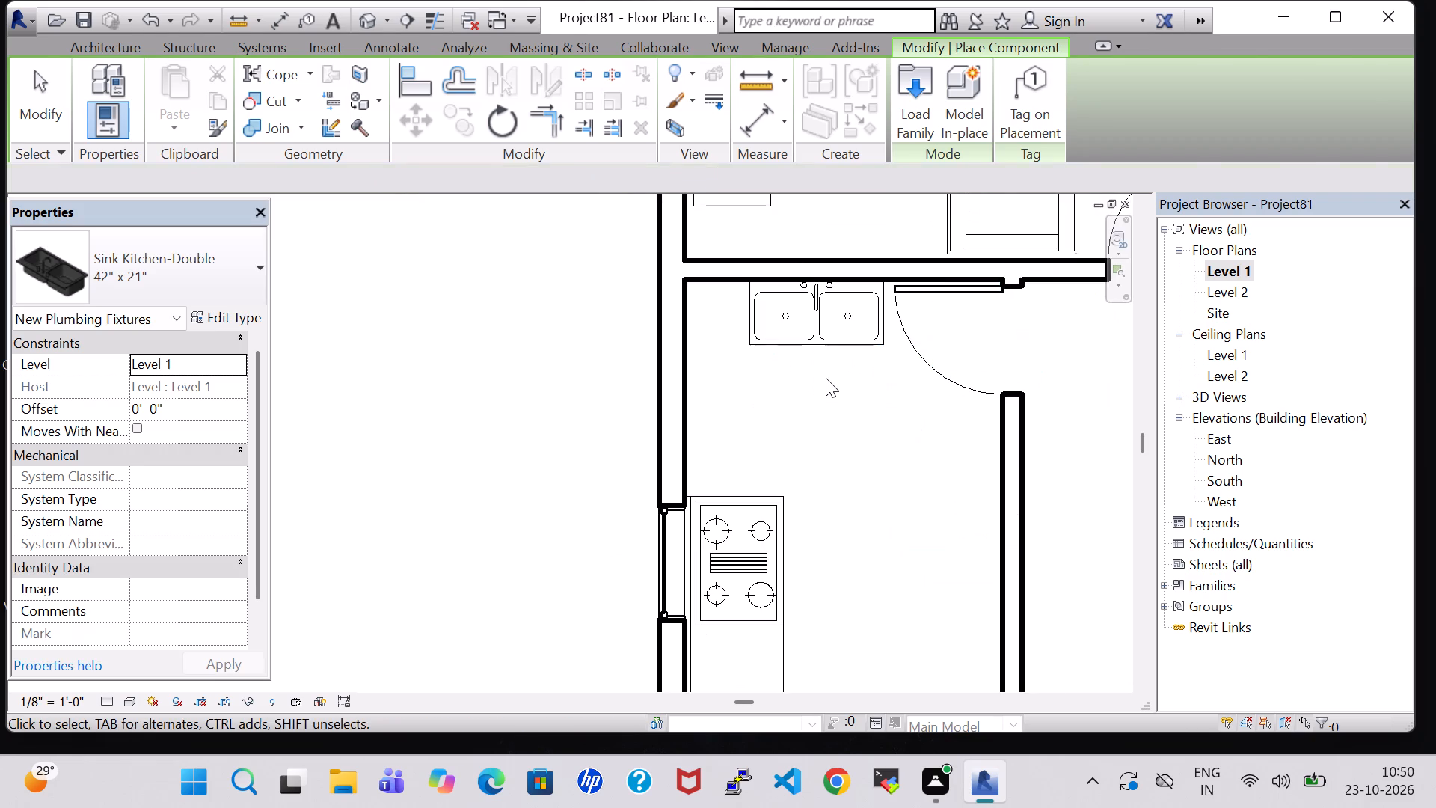
# Nudge the double sink along the upper wall into the outer-wall corner, about 5'-0" from the opposite wall.
pyautogui.scroll(-4, 826, 379)
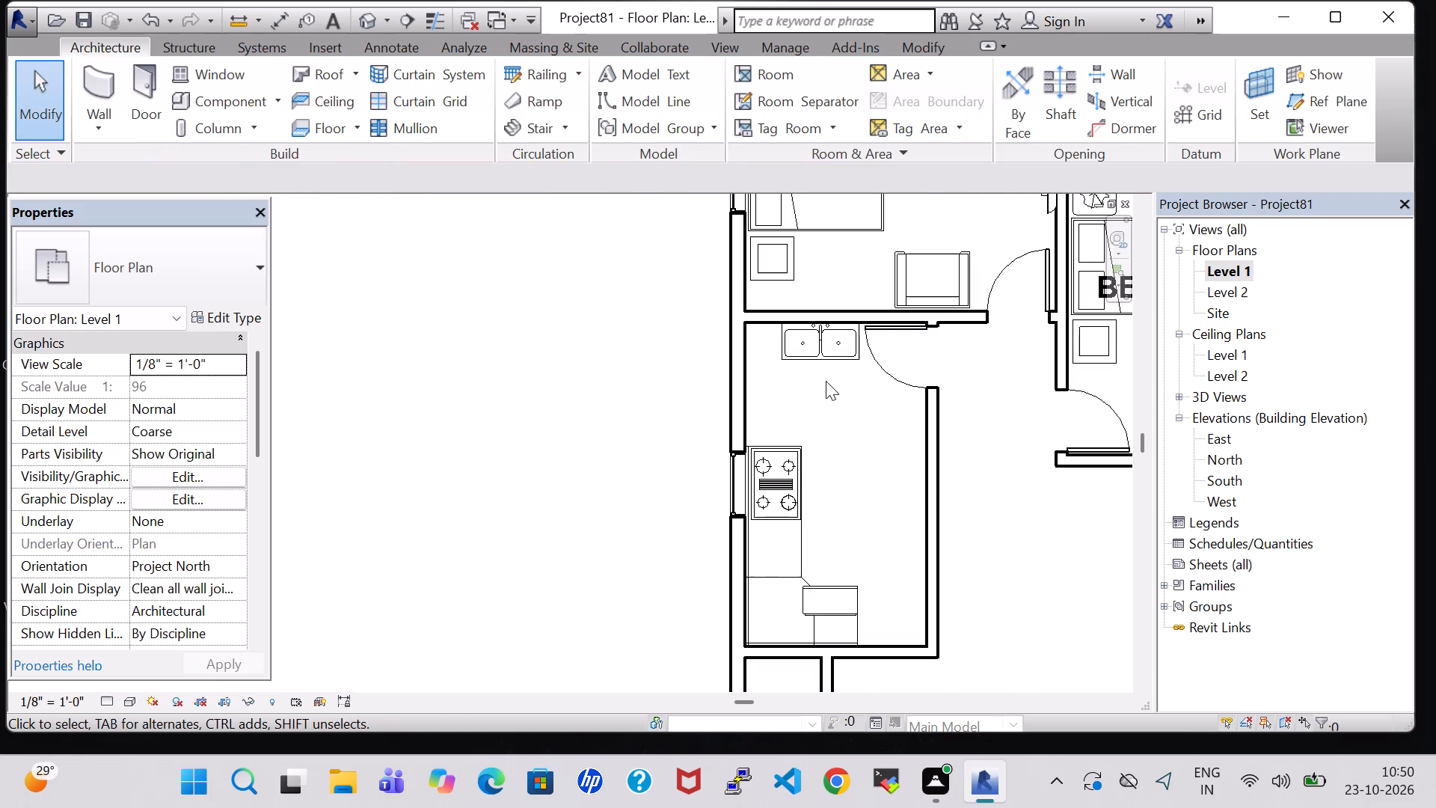
pyautogui.click(826, 358)
pyautogui.press('Left')
pyautogui.press('Left')
pyautogui.press('Left')
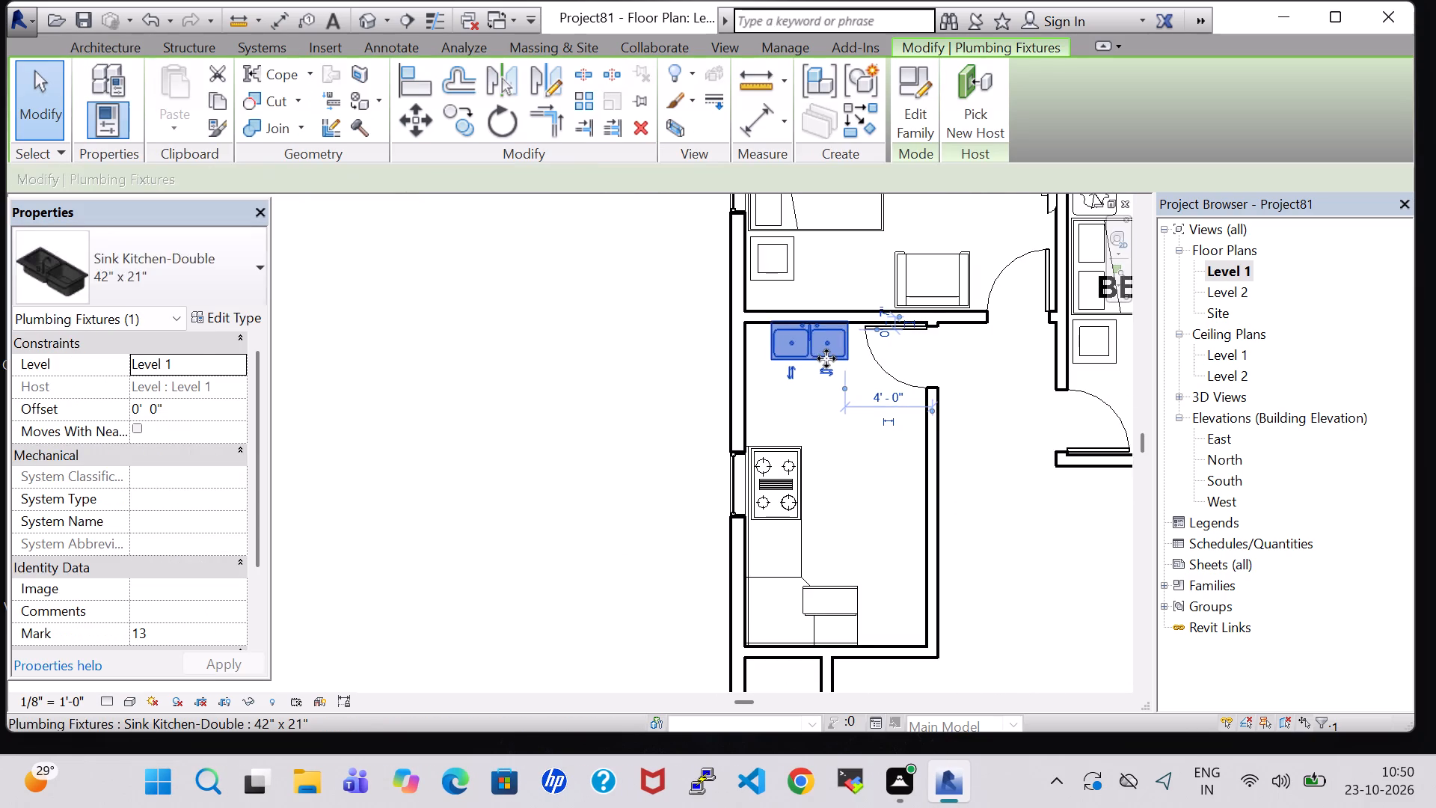
pyautogui.press('Left')
pyautogui.press('Left')
pyautogui.press('Left')
pyautogui.click(876, 435)
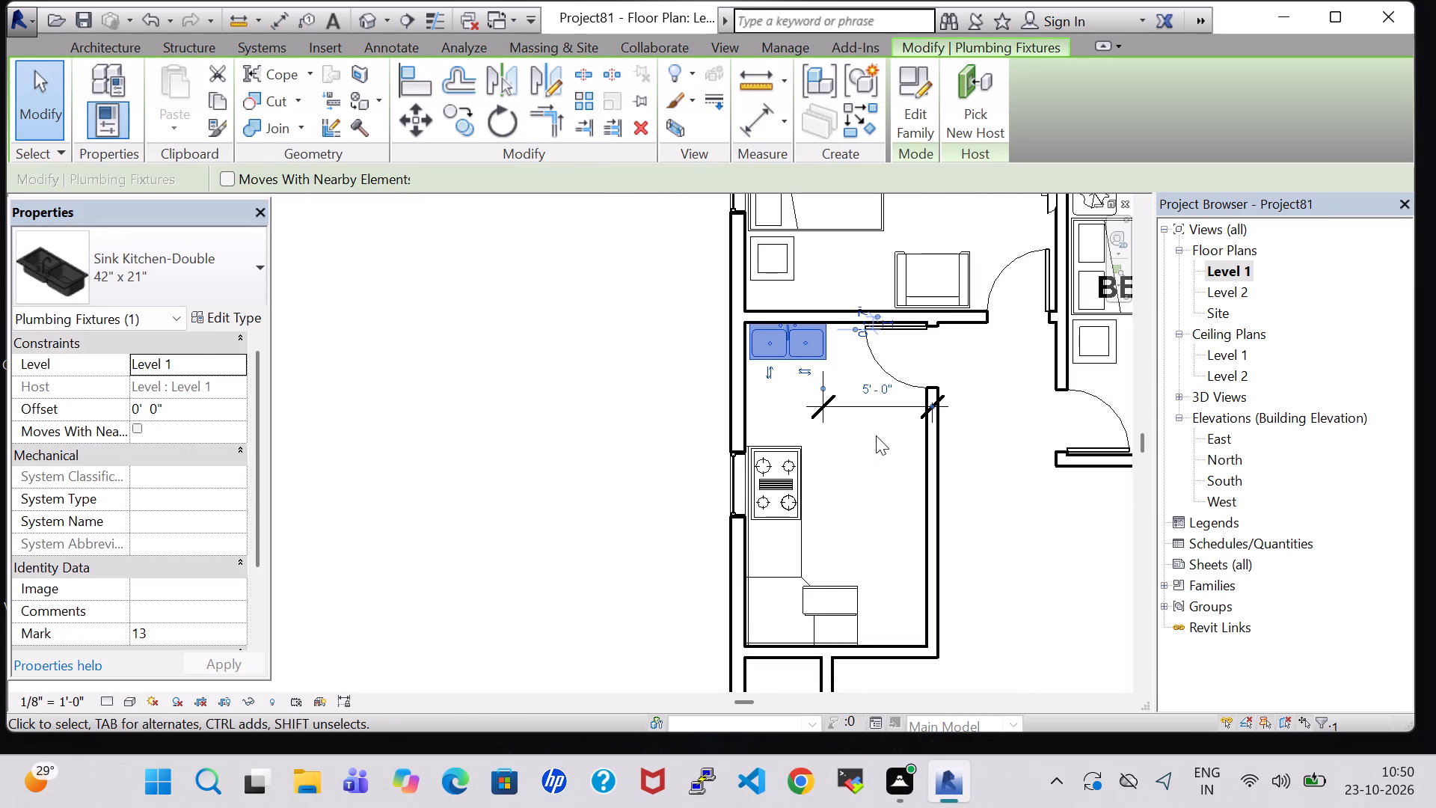
pyautogui.press('Escape')
pyautogui.press('Escape')
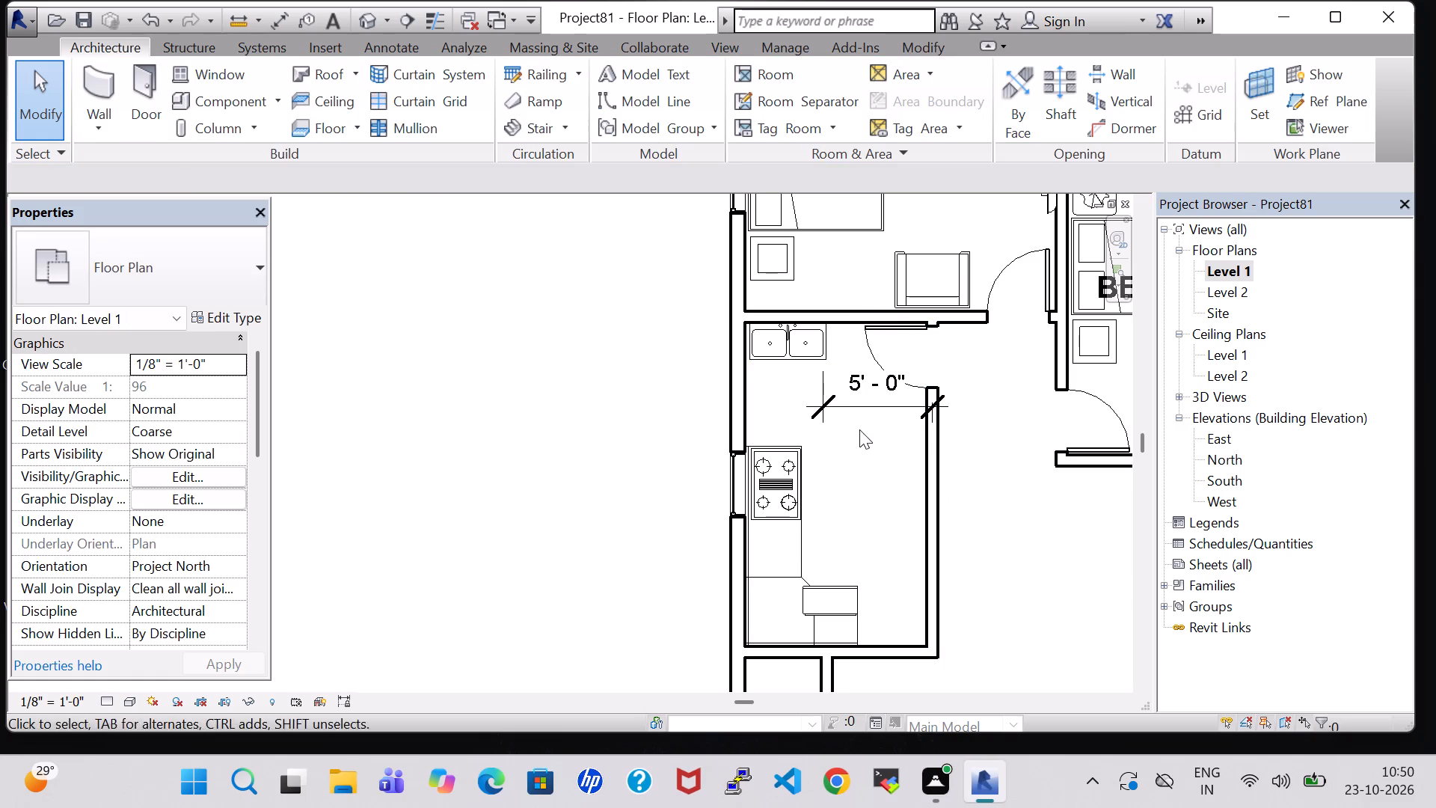
# Delete the stray dimension between the double sink and the opposite kitchen wall.
pyautogui.click(865, 405)
pyautogui.press('Delete')
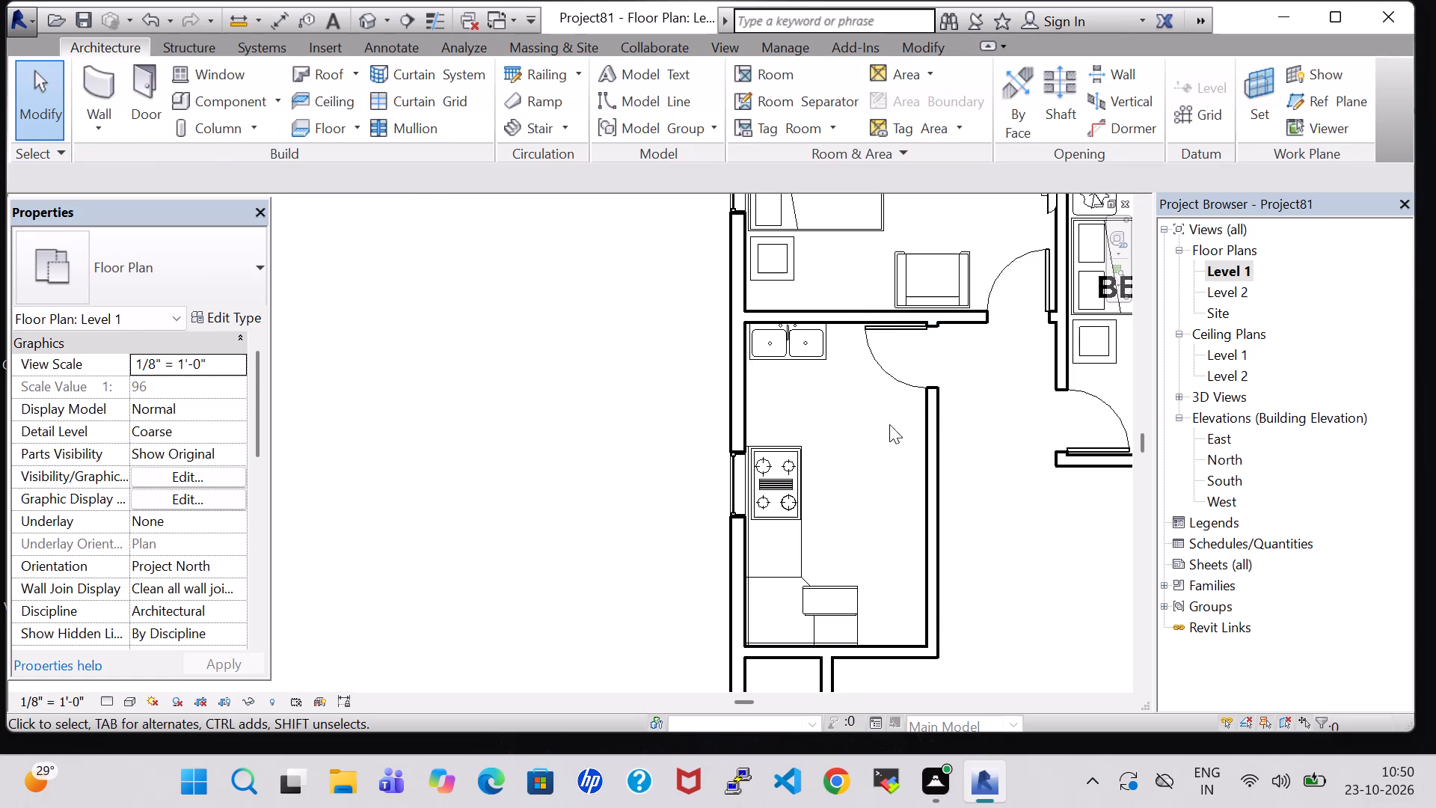
# Load the Refrigerator family from the Specialty Equipment Domestic folder of the US Imperial library.
pyautogui.click(212, 103)
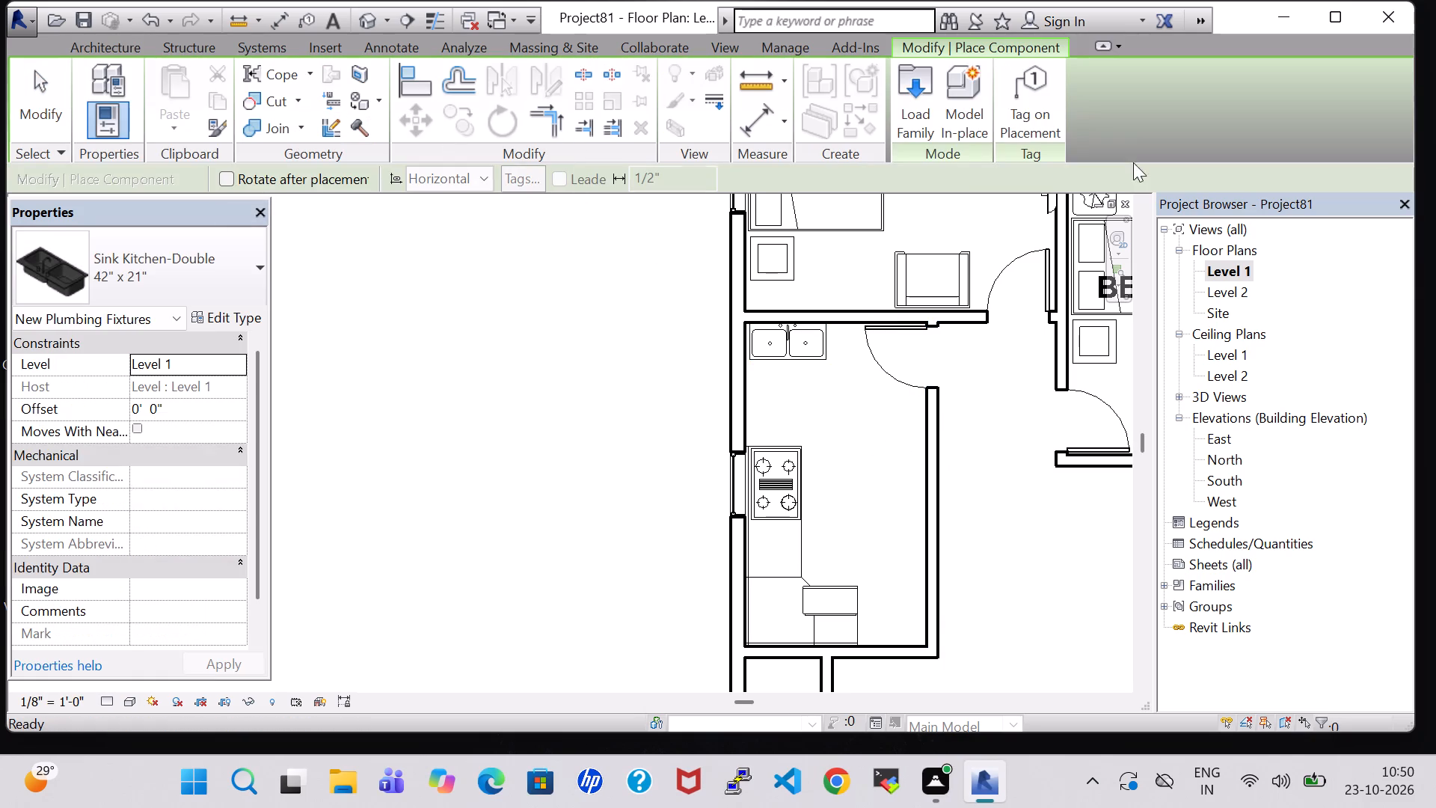
pyautogui.click(906, 81)
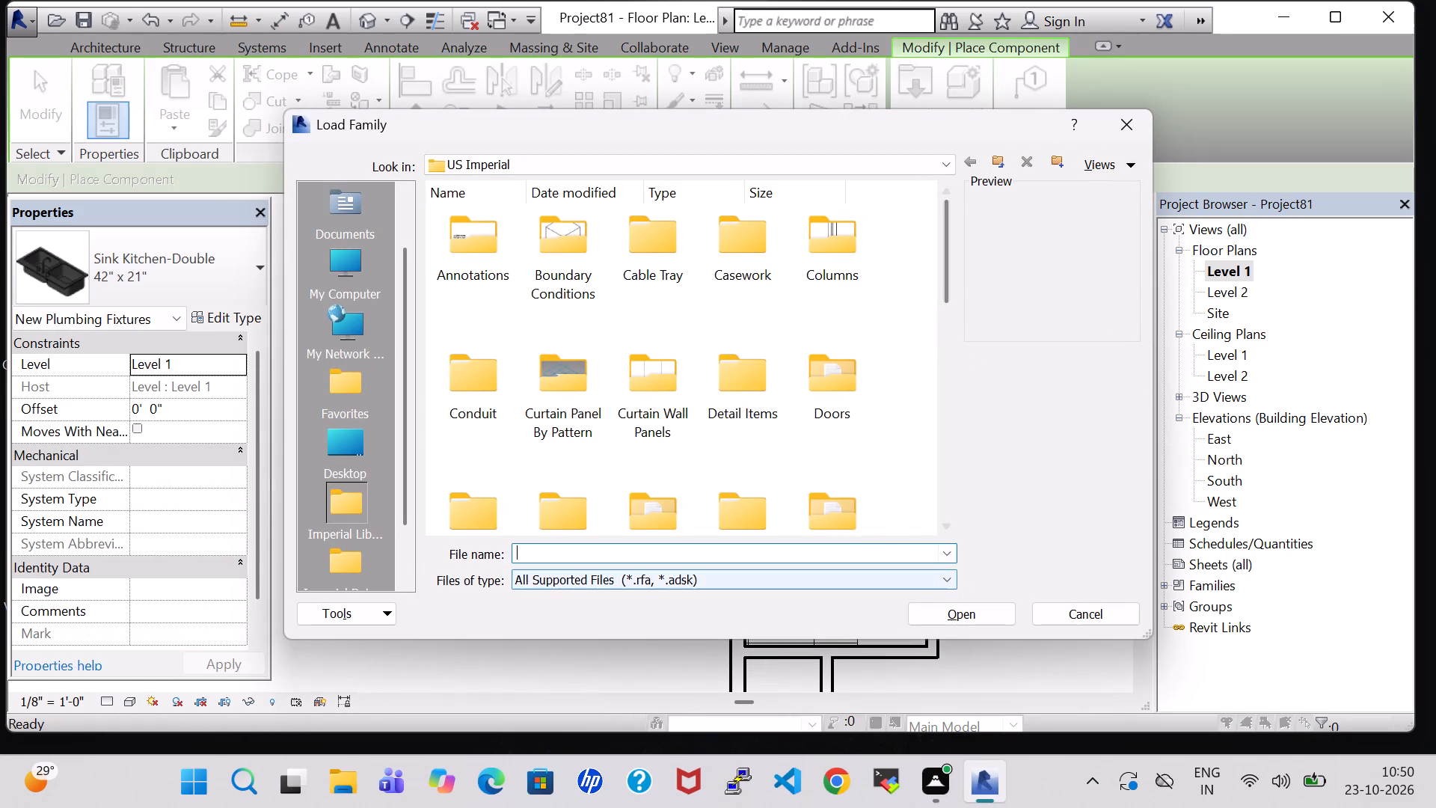
pyautogui.scroll(-1, 874, 520)
pyautogui.click(829, 334)
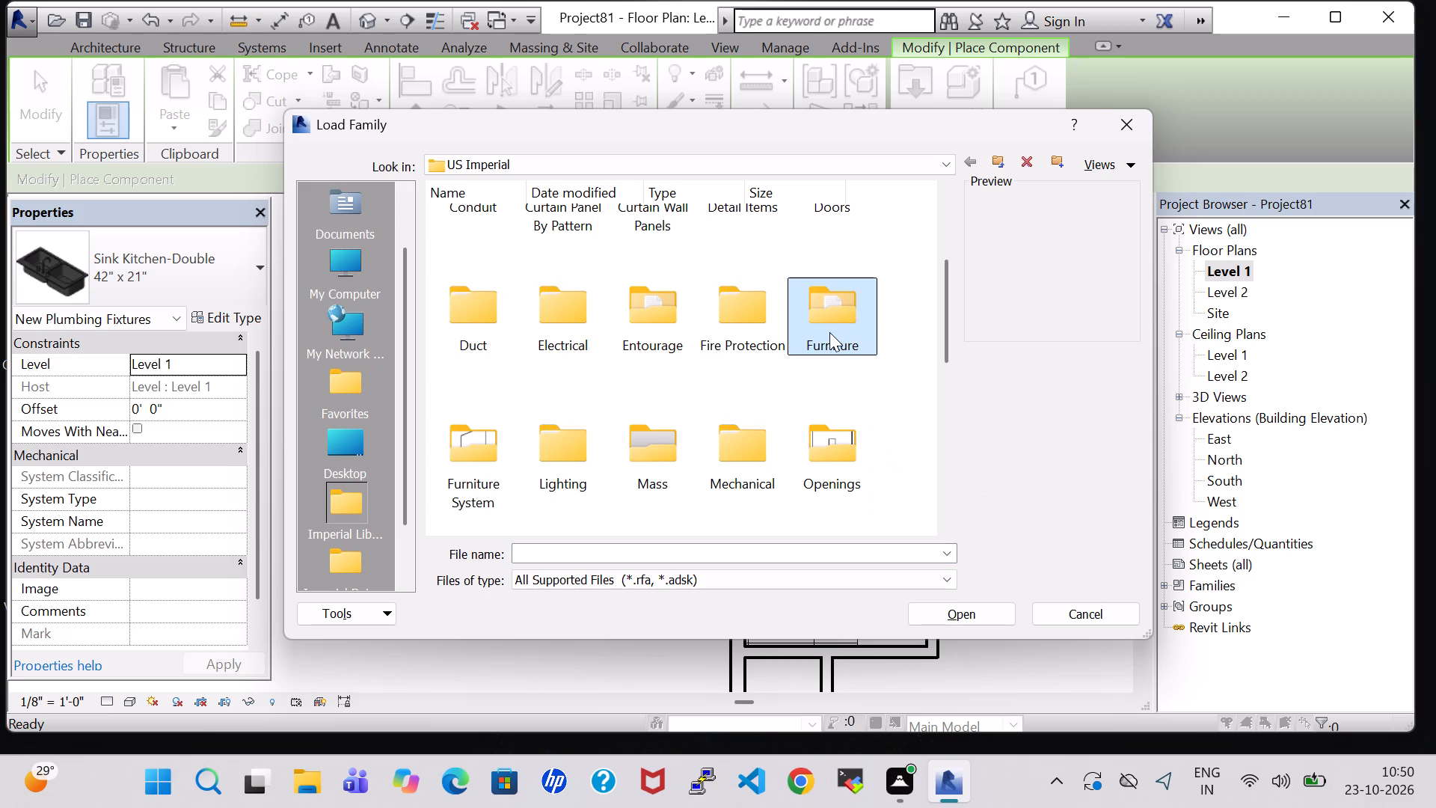
pyautogui.press('s')
pyautogui.doubleClick(583, 263)
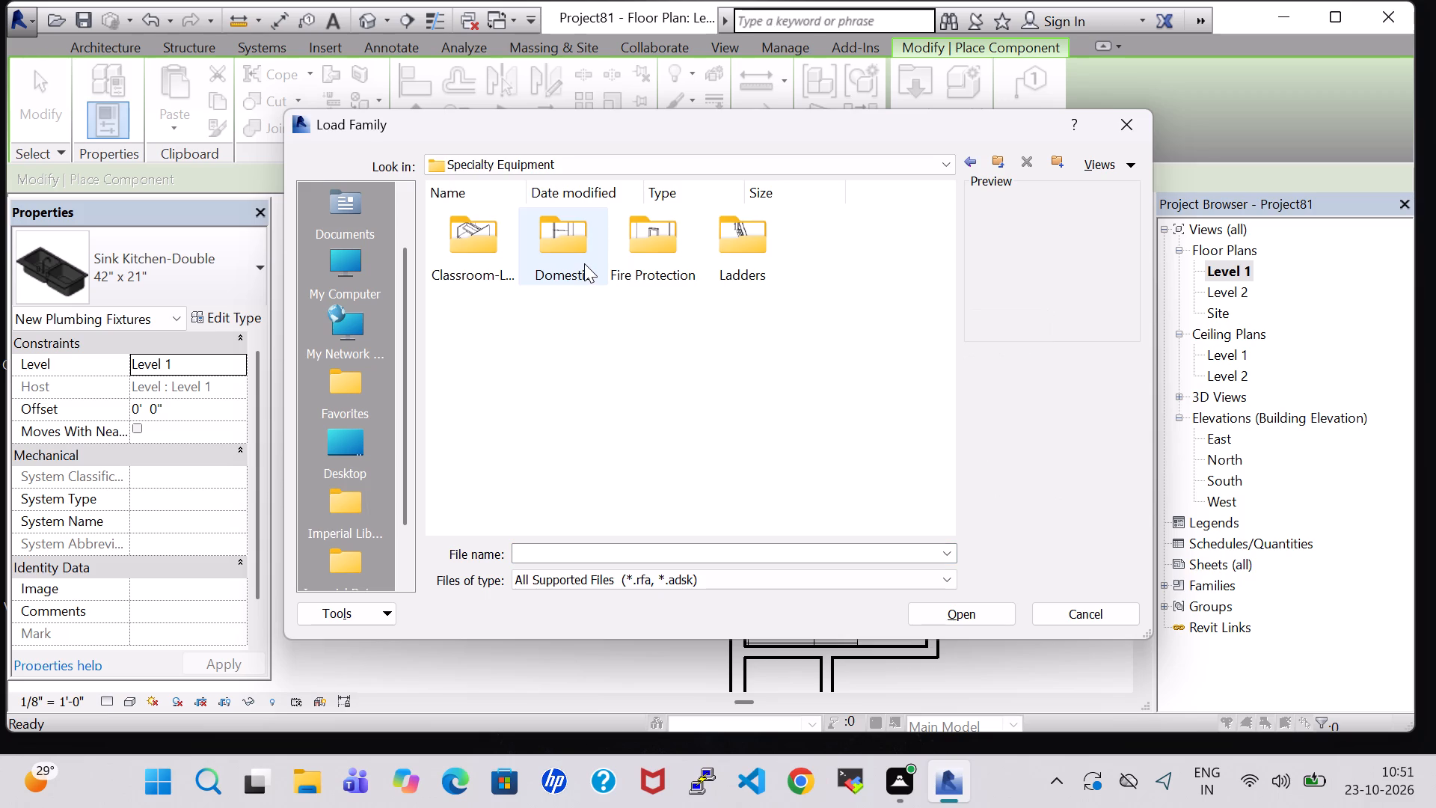
pyautogui.doubleClick(565, 260)
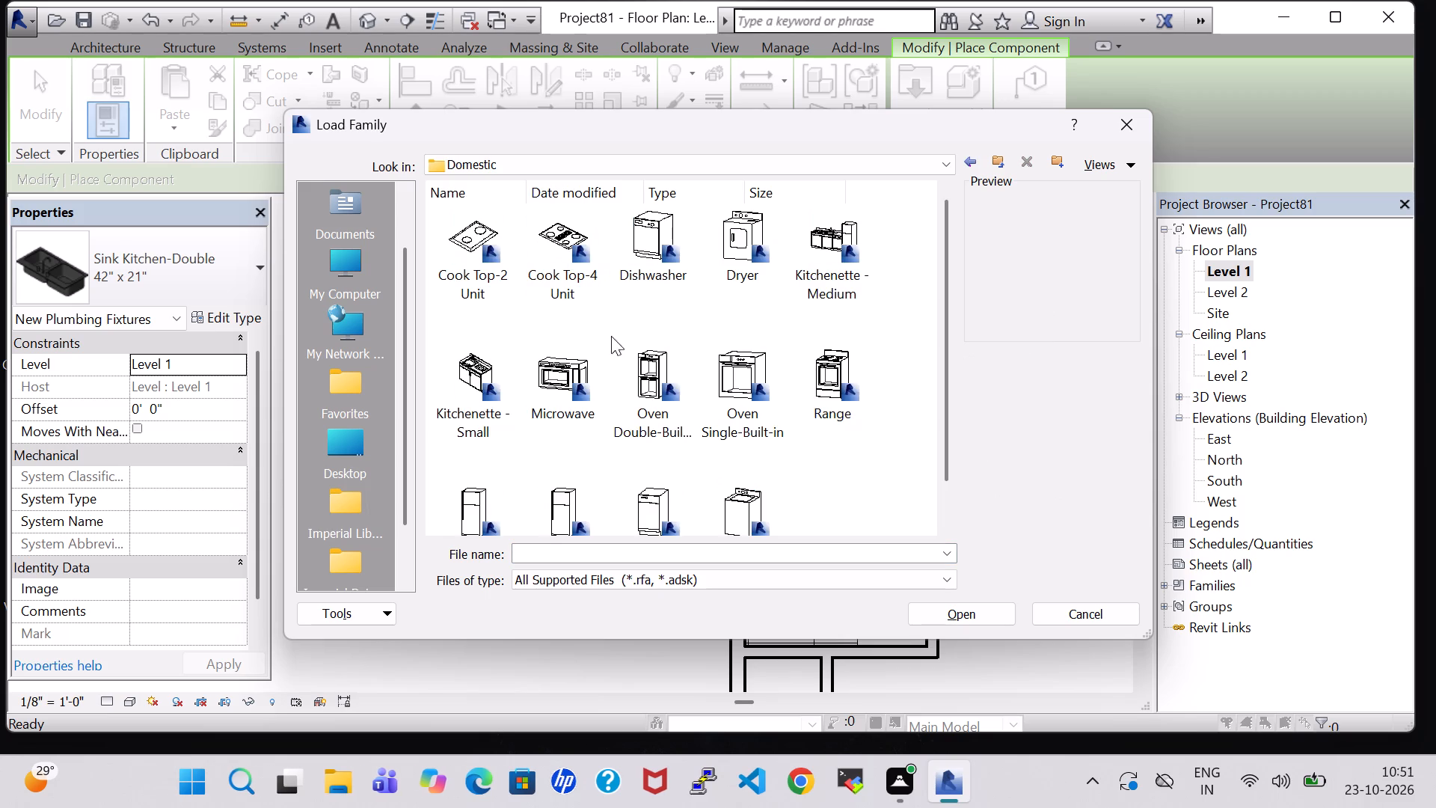
pyautogui.scroll(-3, 651, 514)
pyautogui.click(583, 464)
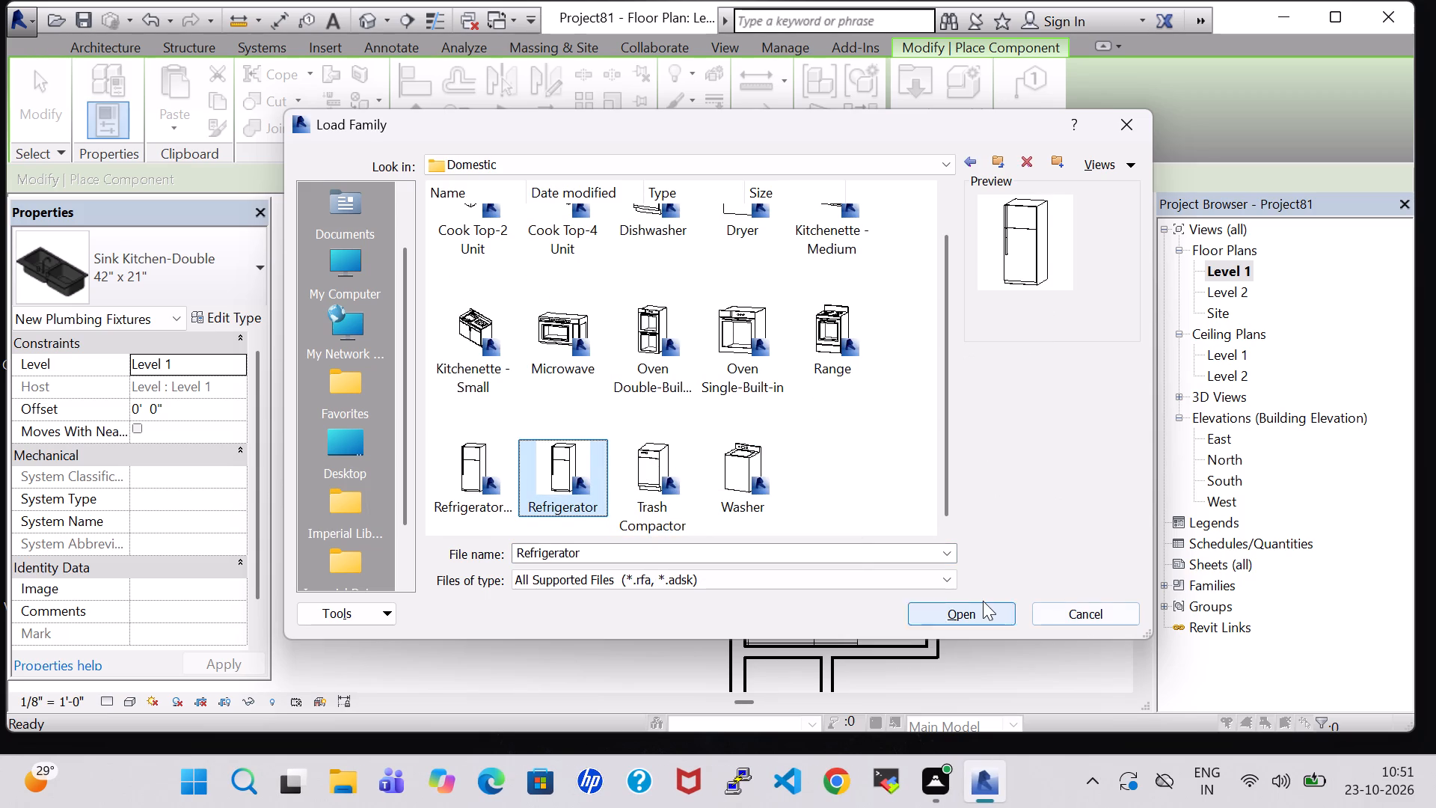
pyautogui.click(981, 601)
pyautogui.click(981, 608)
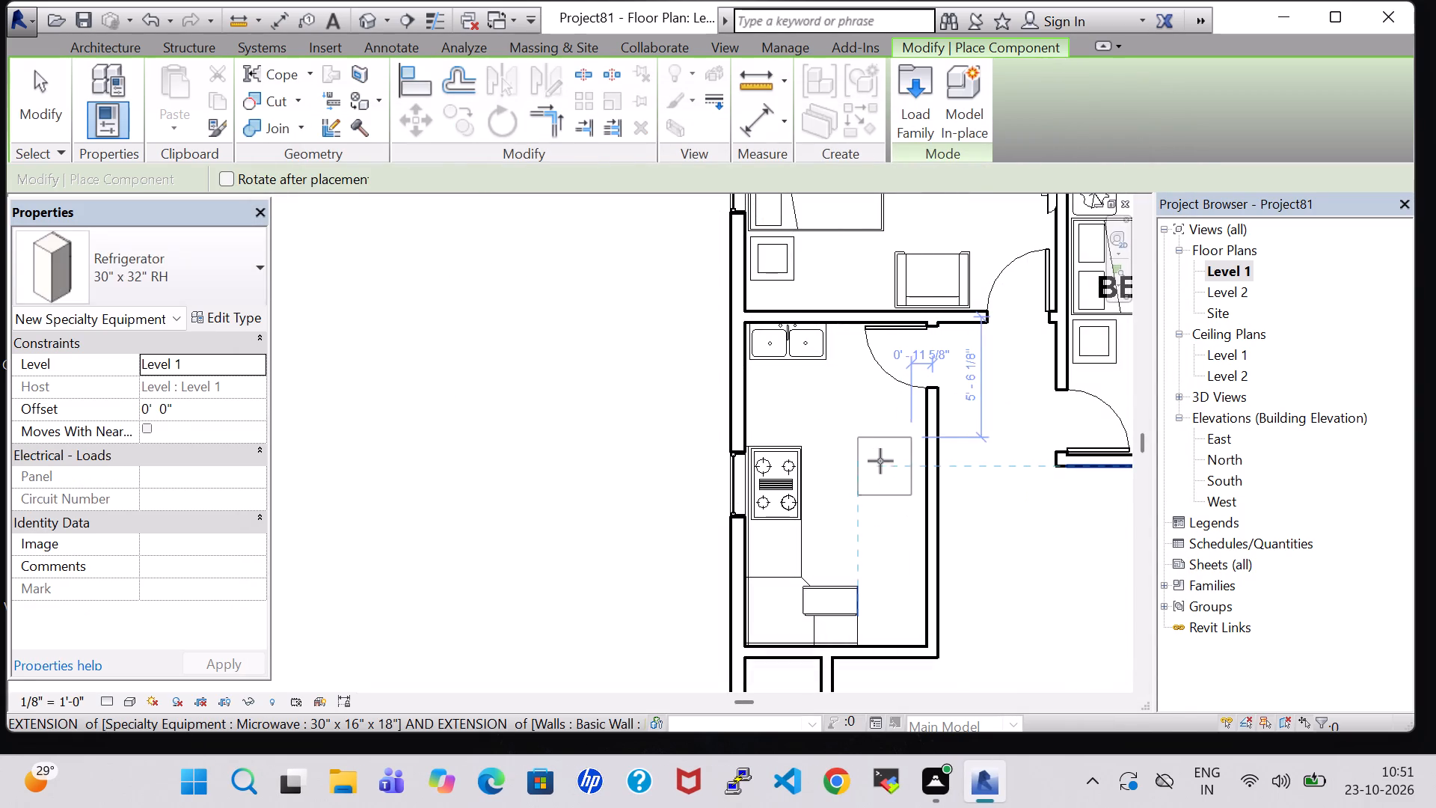
# Rotate the 30" x 32" RH Refrigerator and place it between the double sink and the cooktop.
pyautogui.press('space')
pyautogui.press('space')
pyautogui.press('space')
pyautogui.press('space')
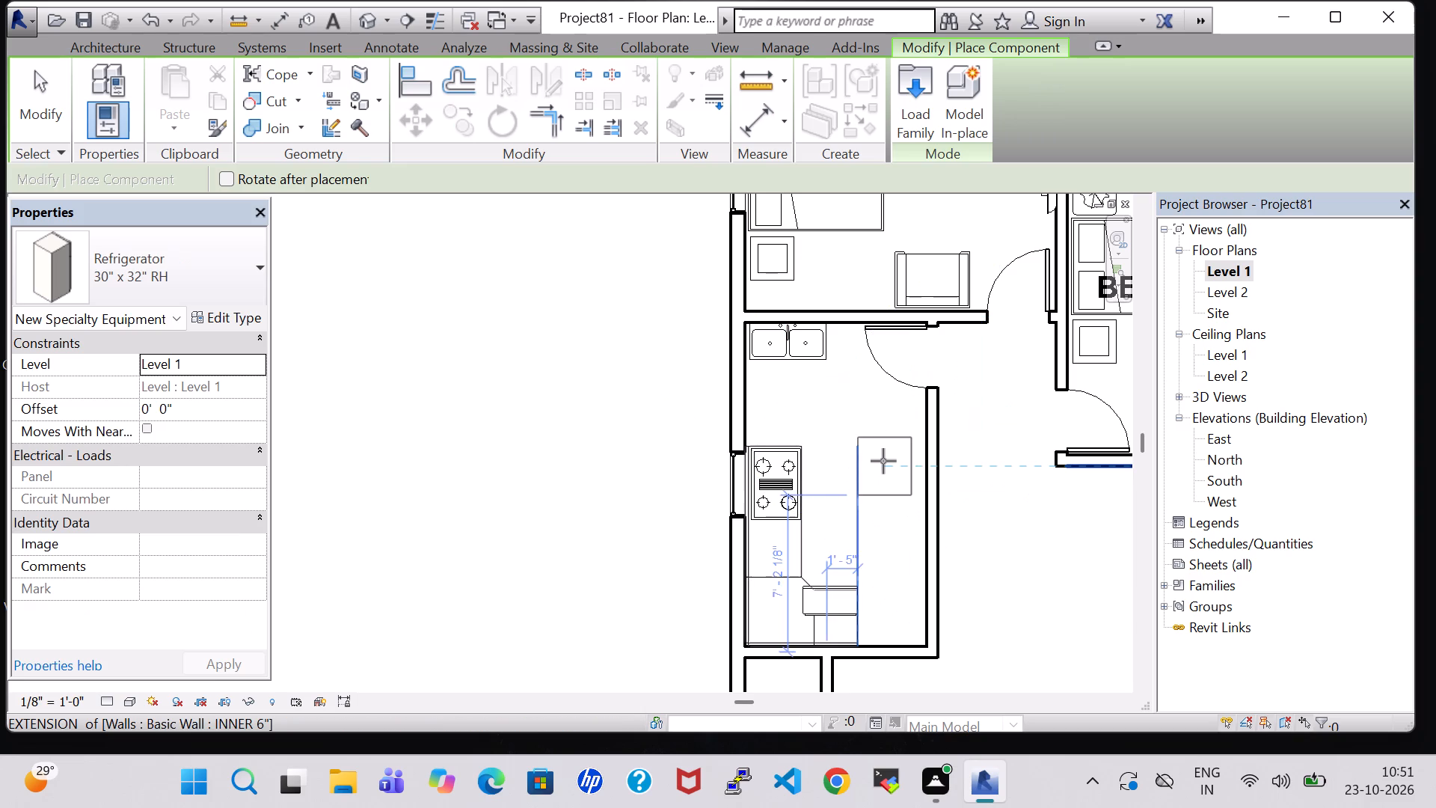
pyautogui.press('space')
pyautogui.press('space')
pyautogui.scroll(1, 883, 461)
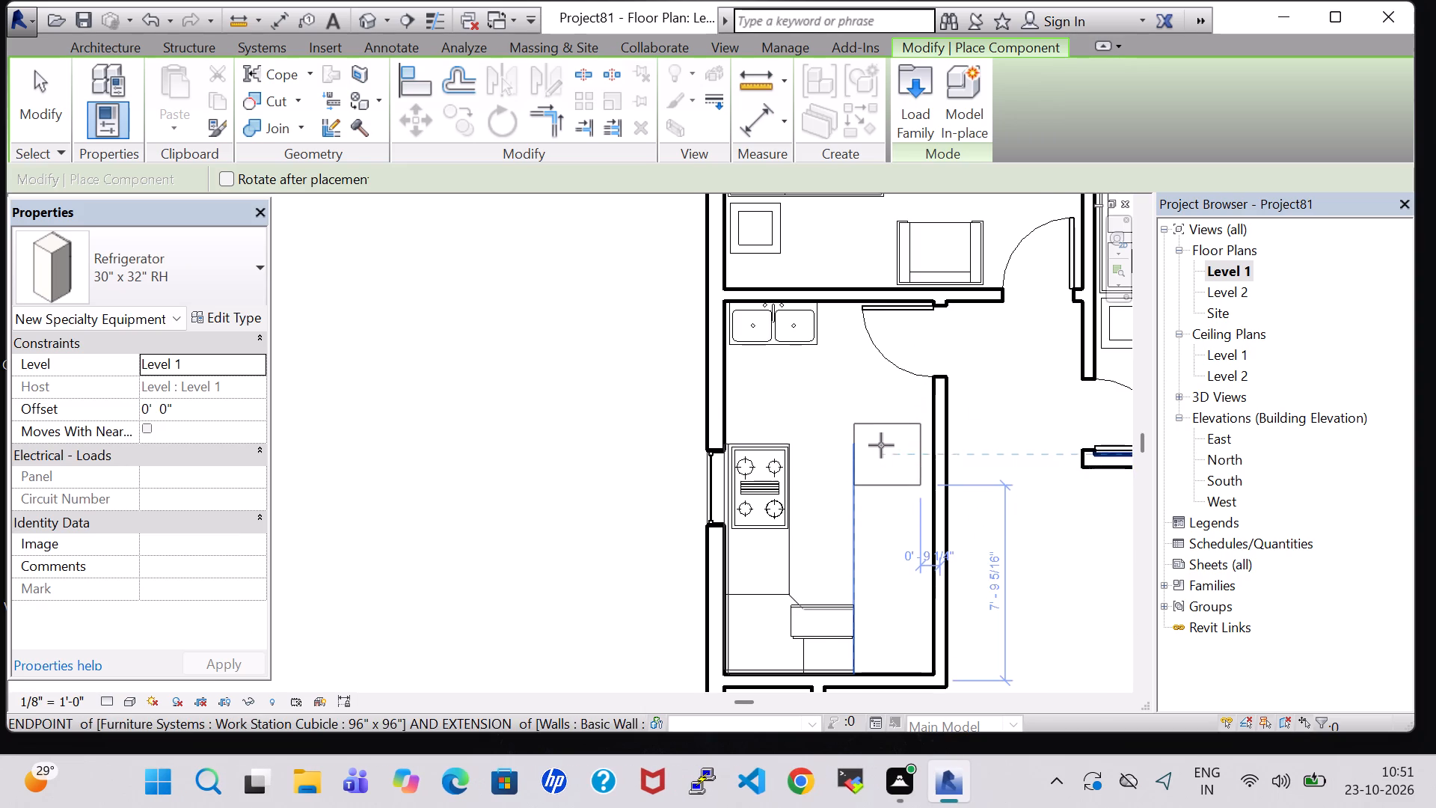
pyautogui.press('space')
pyautogui.click(775, 397)
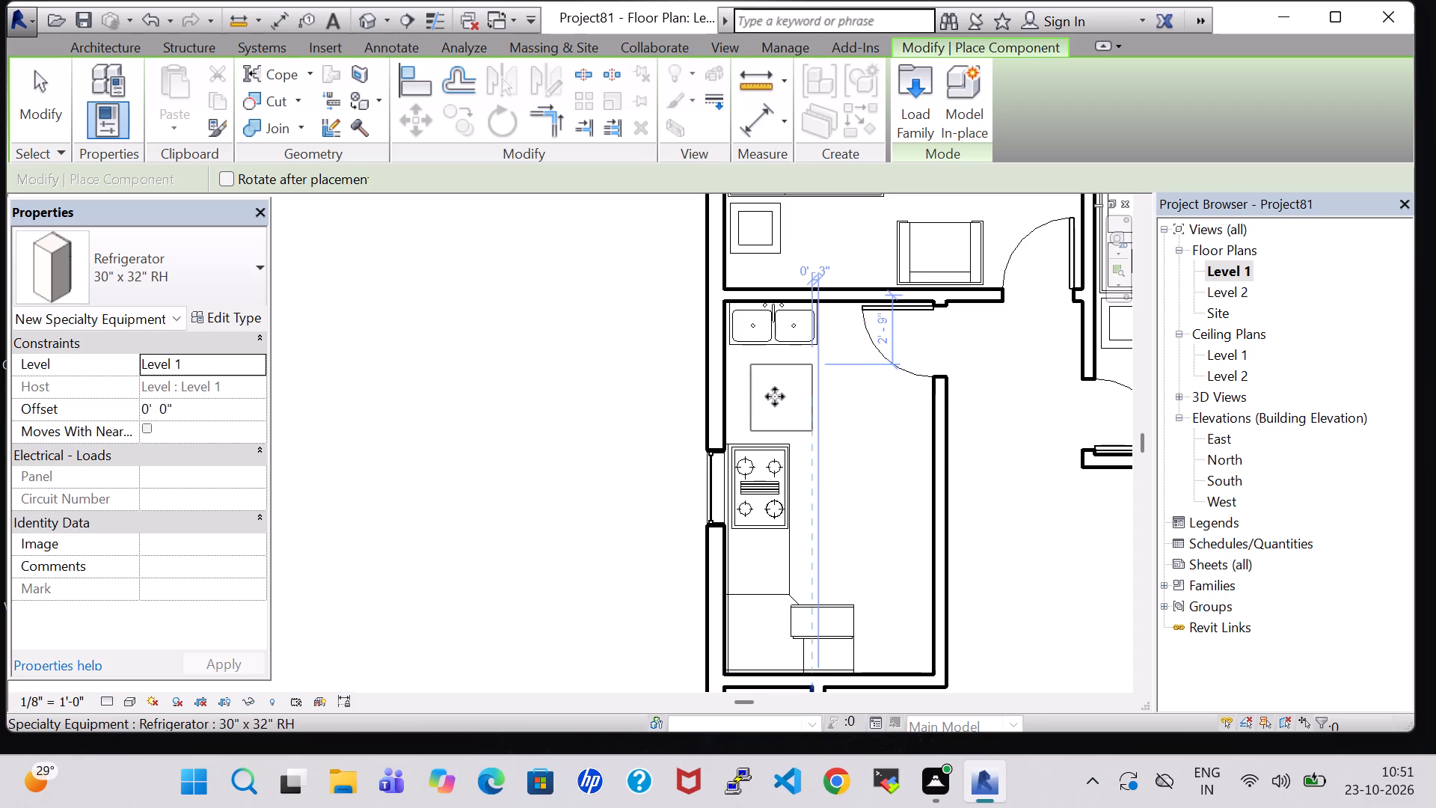
pyautogui.press('Escape')
pyautogui.press('Escape')
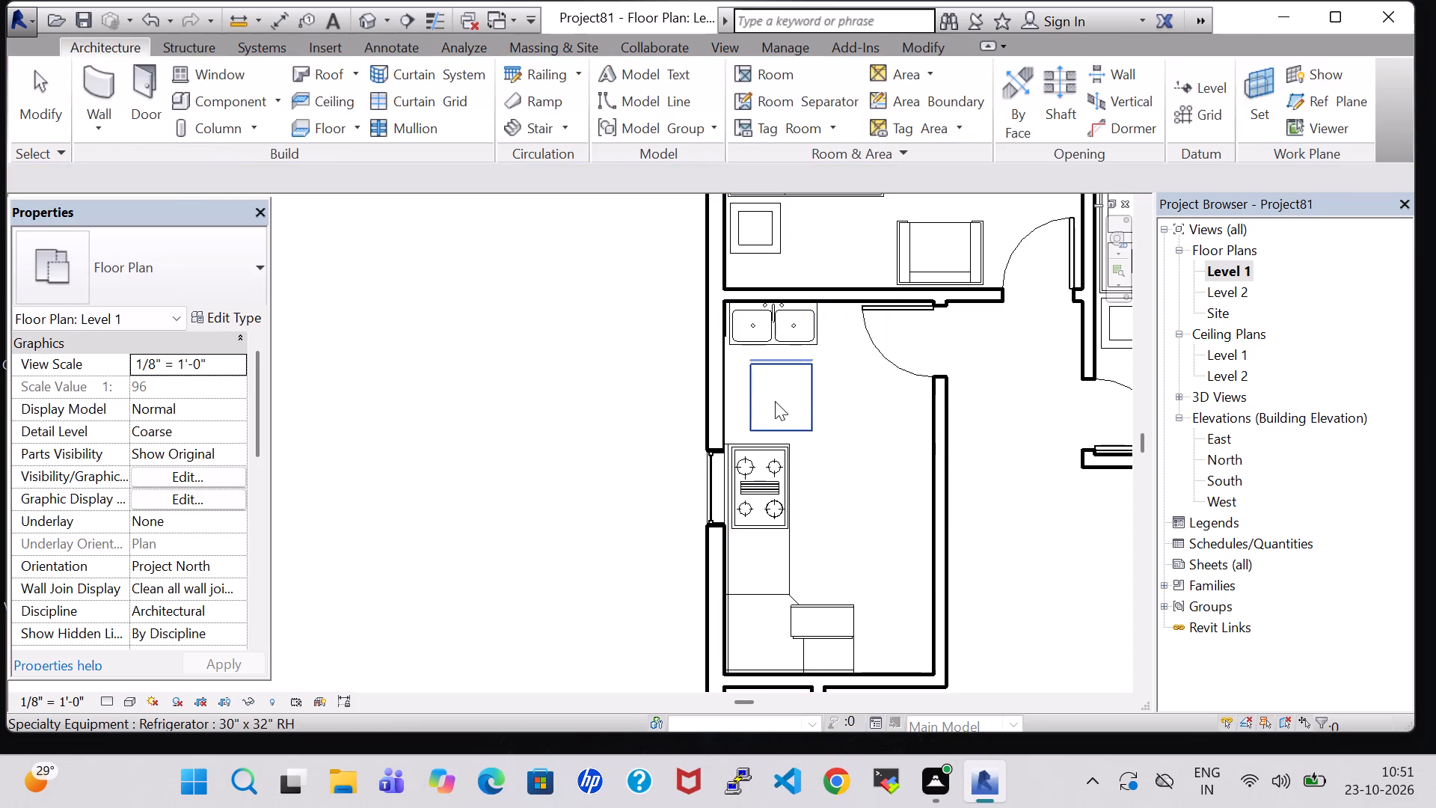
# Rotate the refrigerator a quarter turn so its back faces the outer wall, and nudge it close to that wall.
pyautogui.click(775, 401)
pyautogui.press('space')
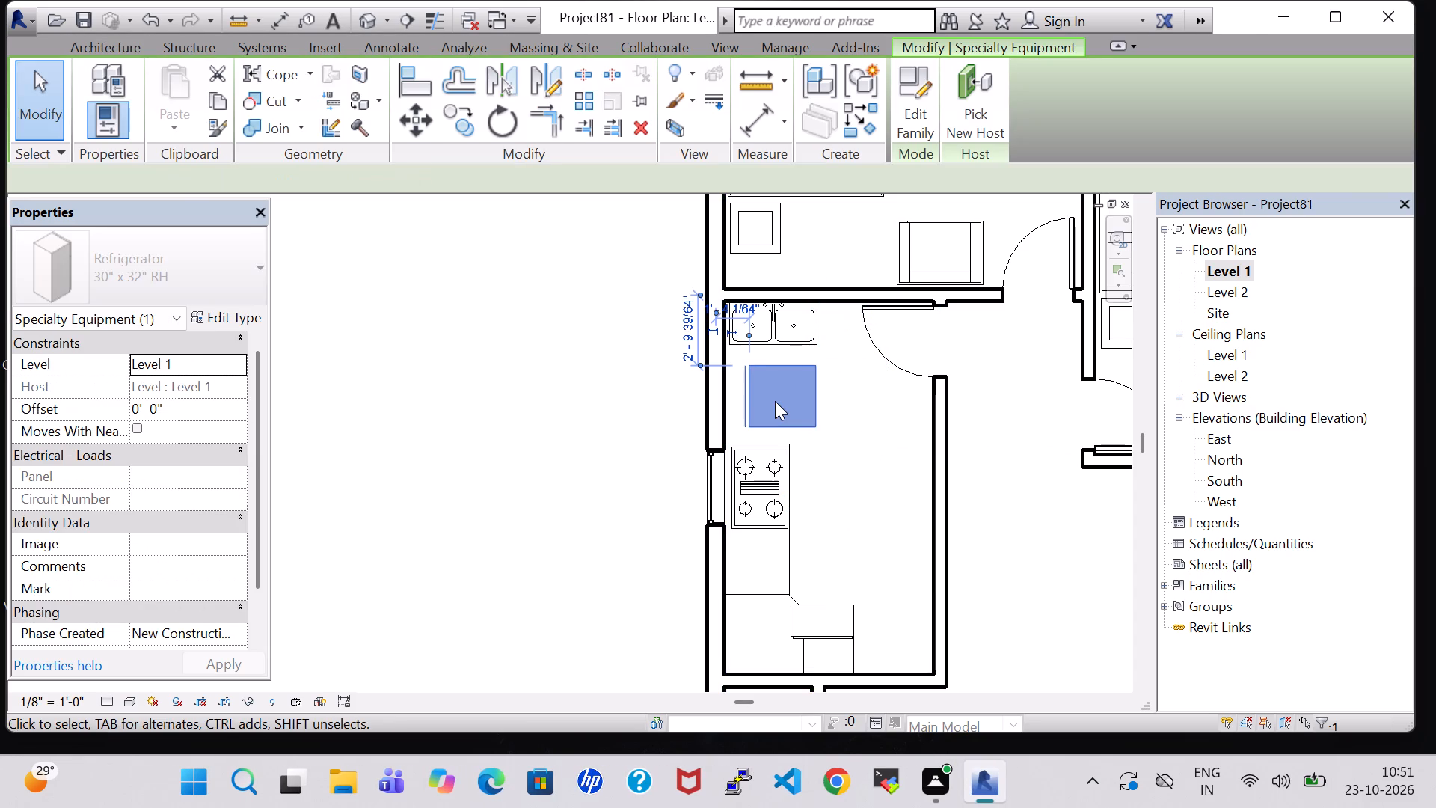
pyautogui.press('Left')
pyautogui.press('Left')
pyautogui.press('Left')
pyautogui.press('Left')
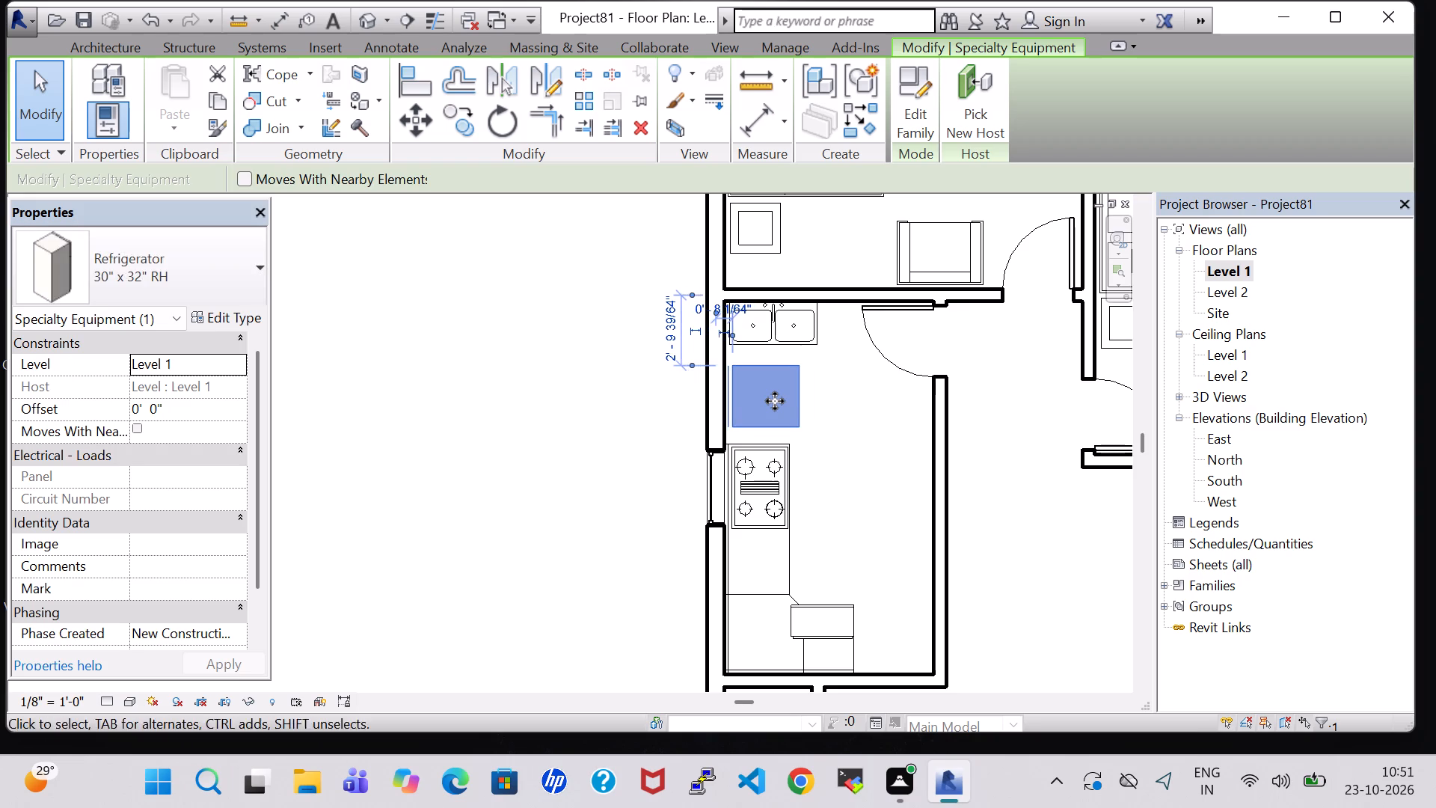
pyautogui.scroll(4, 775, 401)
pyautogui.click(878, 467)
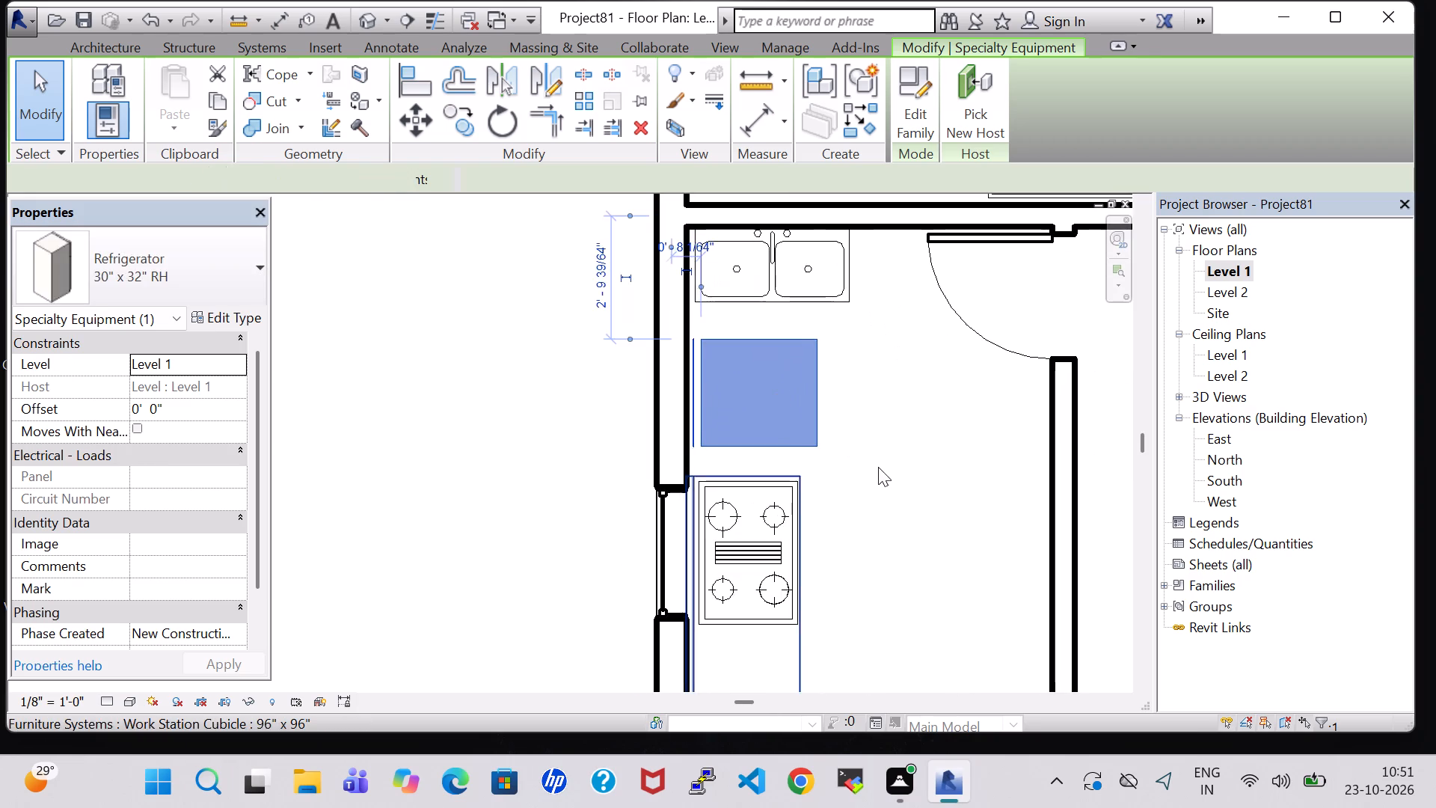
pyautogui.click(895, 599)
# Nudge the cooktop along the counter away from the refrigerator until it is 8'-3" from the upper kitchen wall.
pyautogui.click(768, 584)
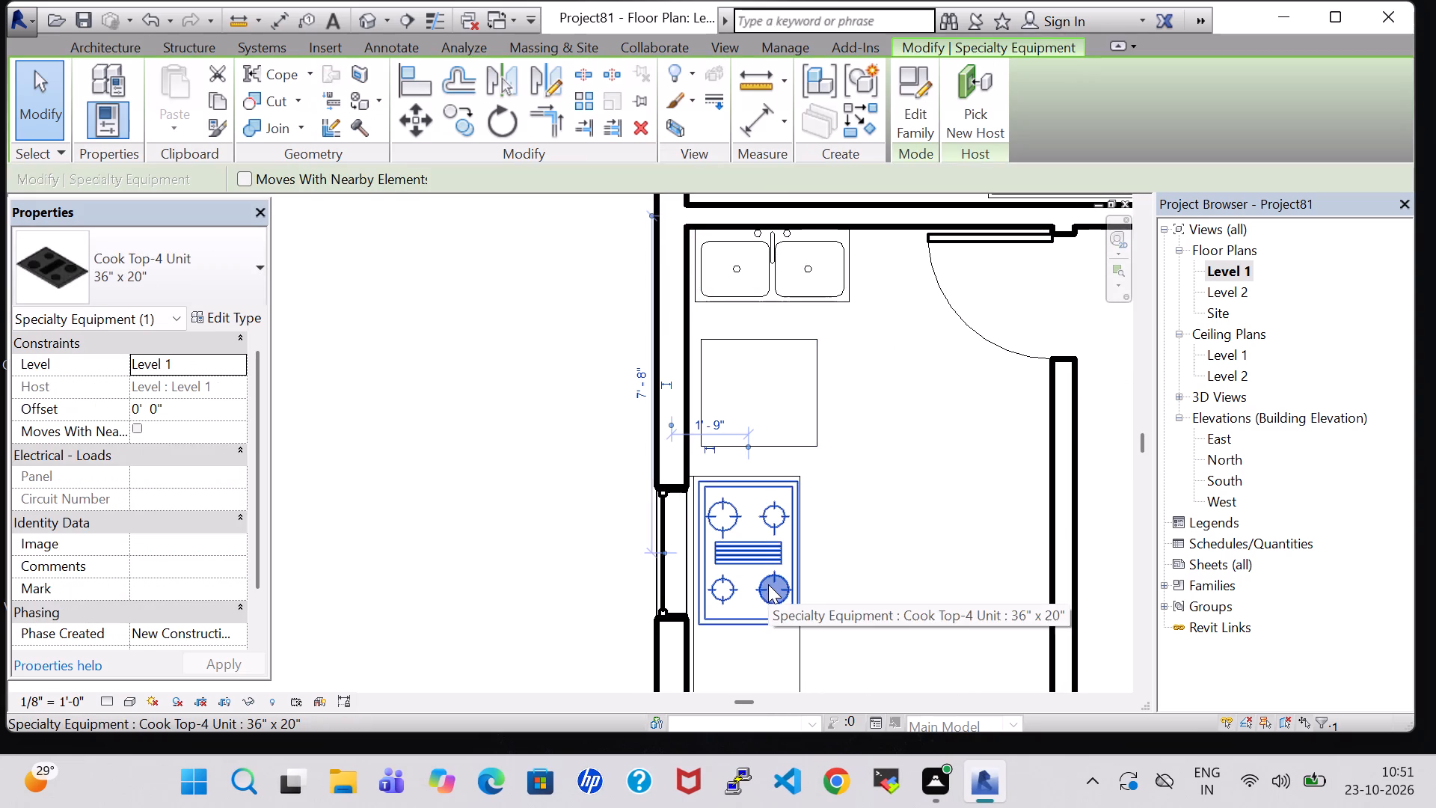
pyautogui.press('Down')
pyautogui.press('Down')
pyautogui.press('Down')
pyautogui.press('Down')
pyautogui.press('Down')
pyautogui.press('Down')
pyautogui.press('Down')
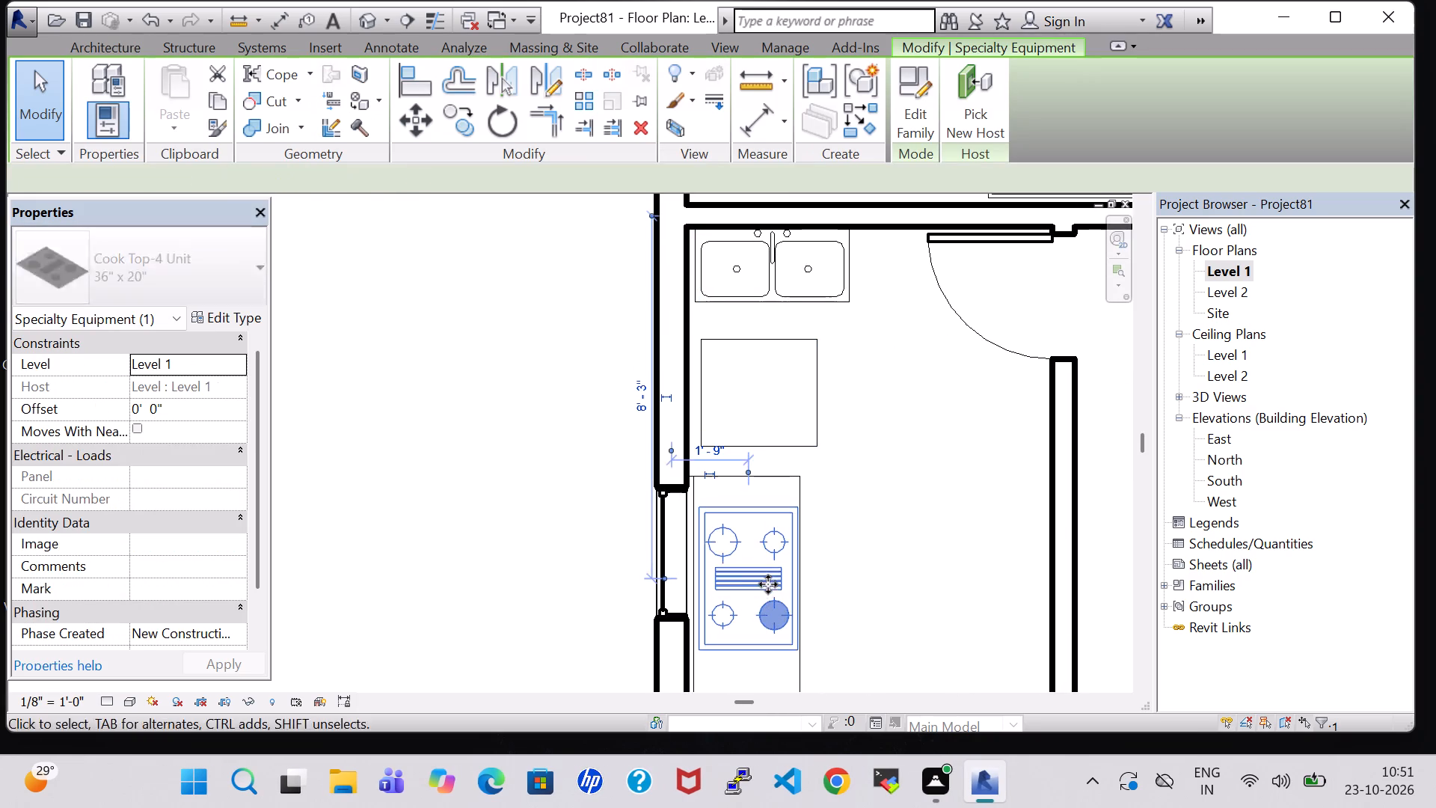
pyautogui.click(576, 550)
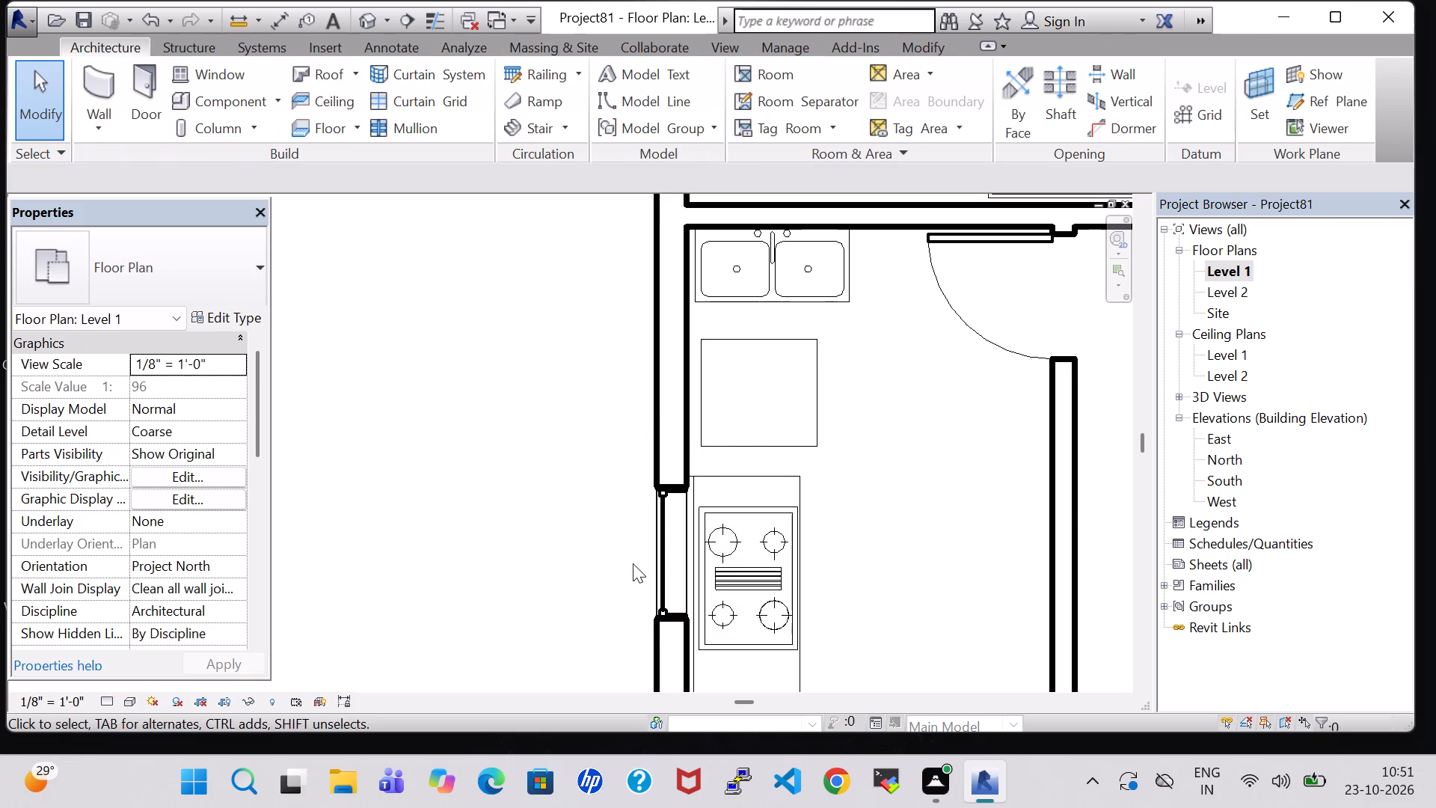
# Nudge the 36" x 48" casement window down along the outer wall to line up with the cooktop.
pyautogui.click(658, 575)
pyautogui.press('Down')
pyautogui.press('Down')
pyautogui.press('Down')
pyautogui.press('Down')
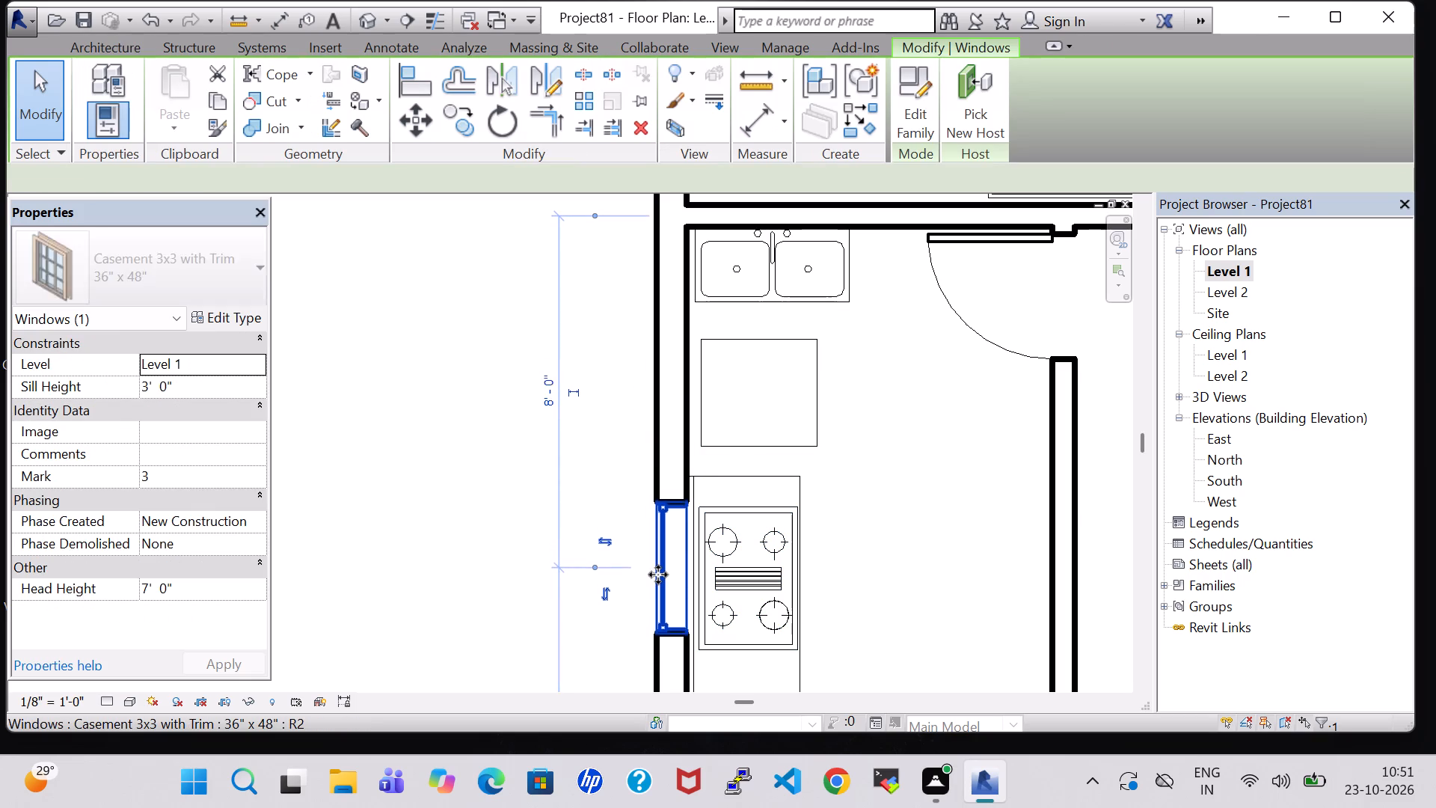
pyautogui.press('Down')
pyautogui.press('Down')
pyautogui.press('Down')
pyautogui.click(893, 557)
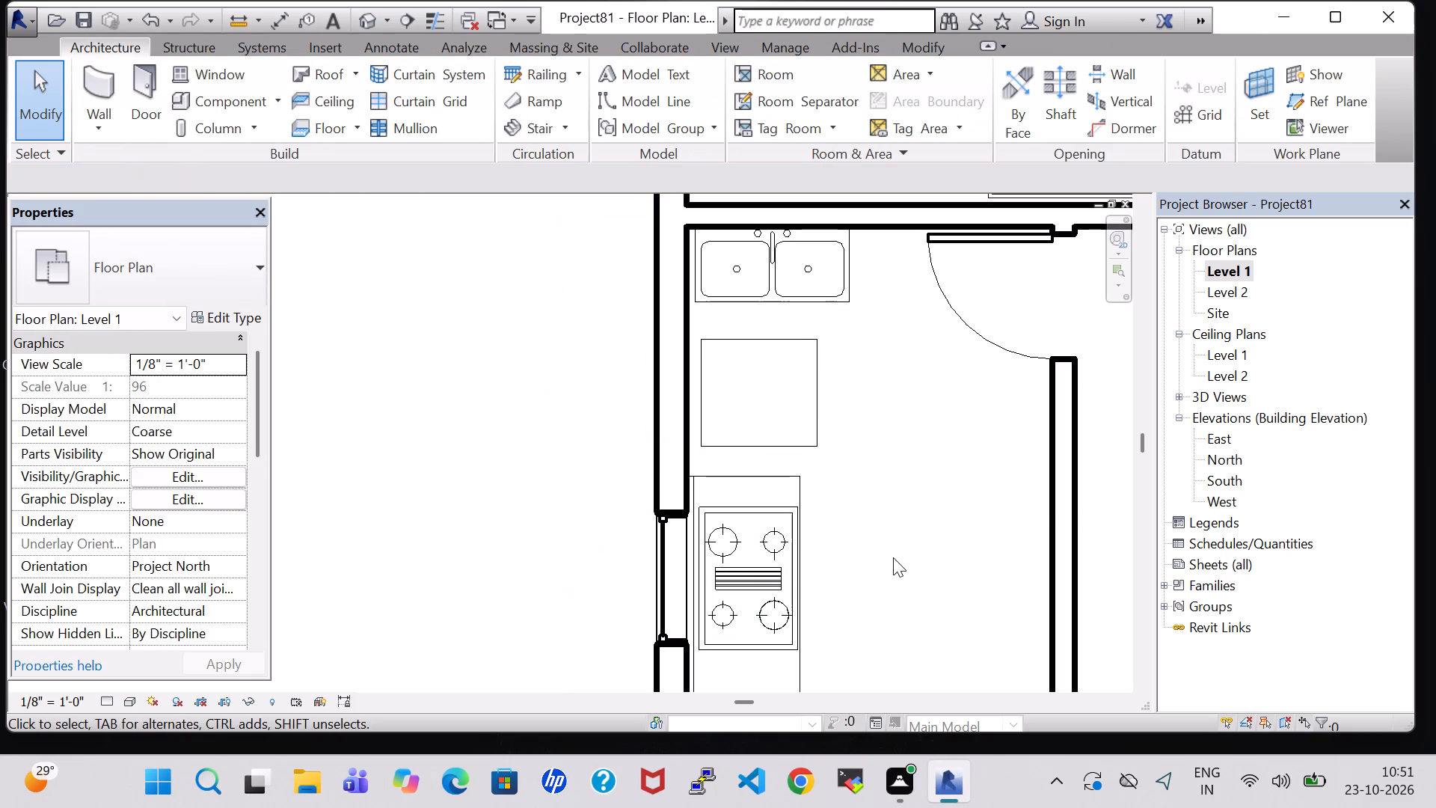
# Nudge the refrigerator slightly away from the double sink, toward the cooktop.
pyautogui.click(809, 403)
pyautogui.press('Down')
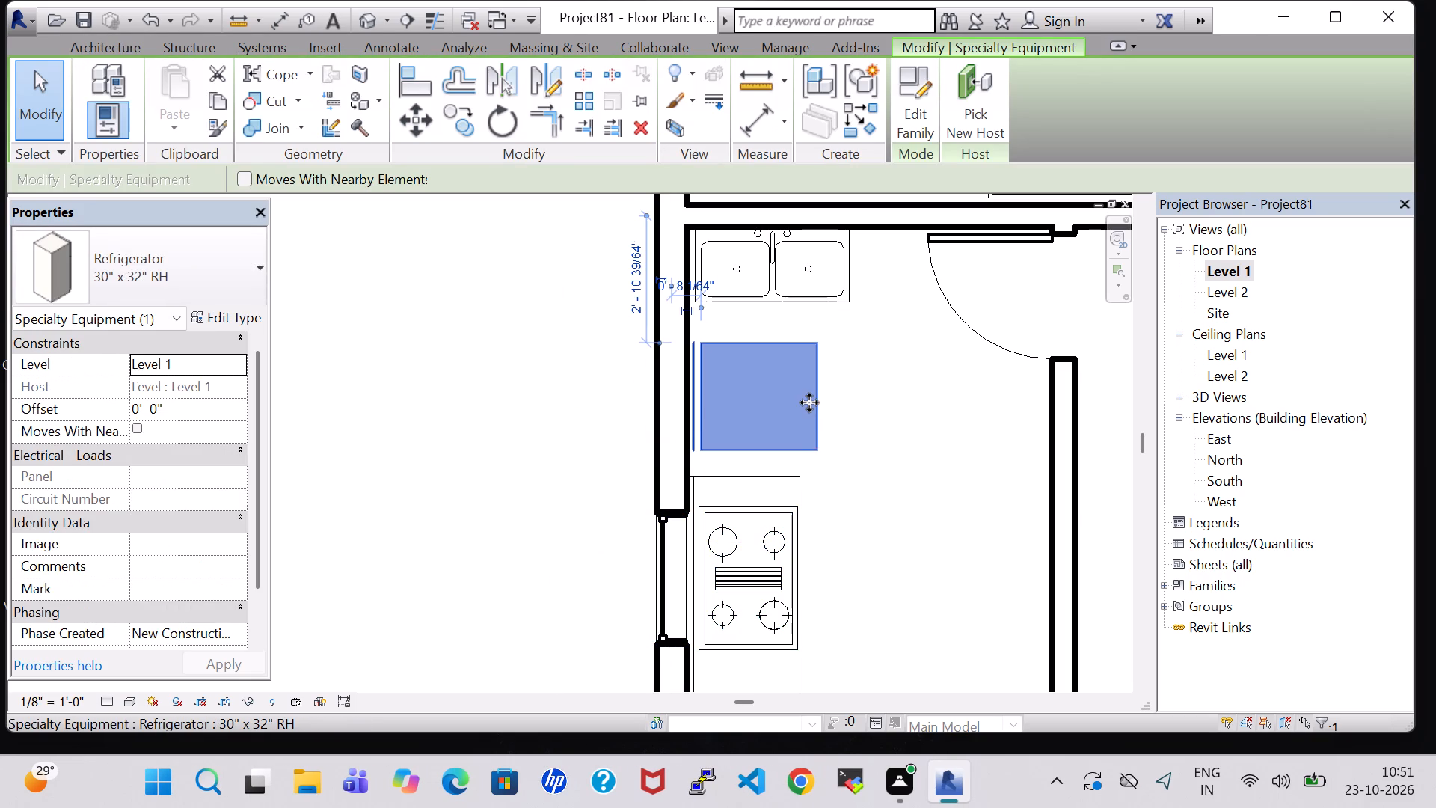
pyautogui.press('Down')
pyautogui.click(938, 466)
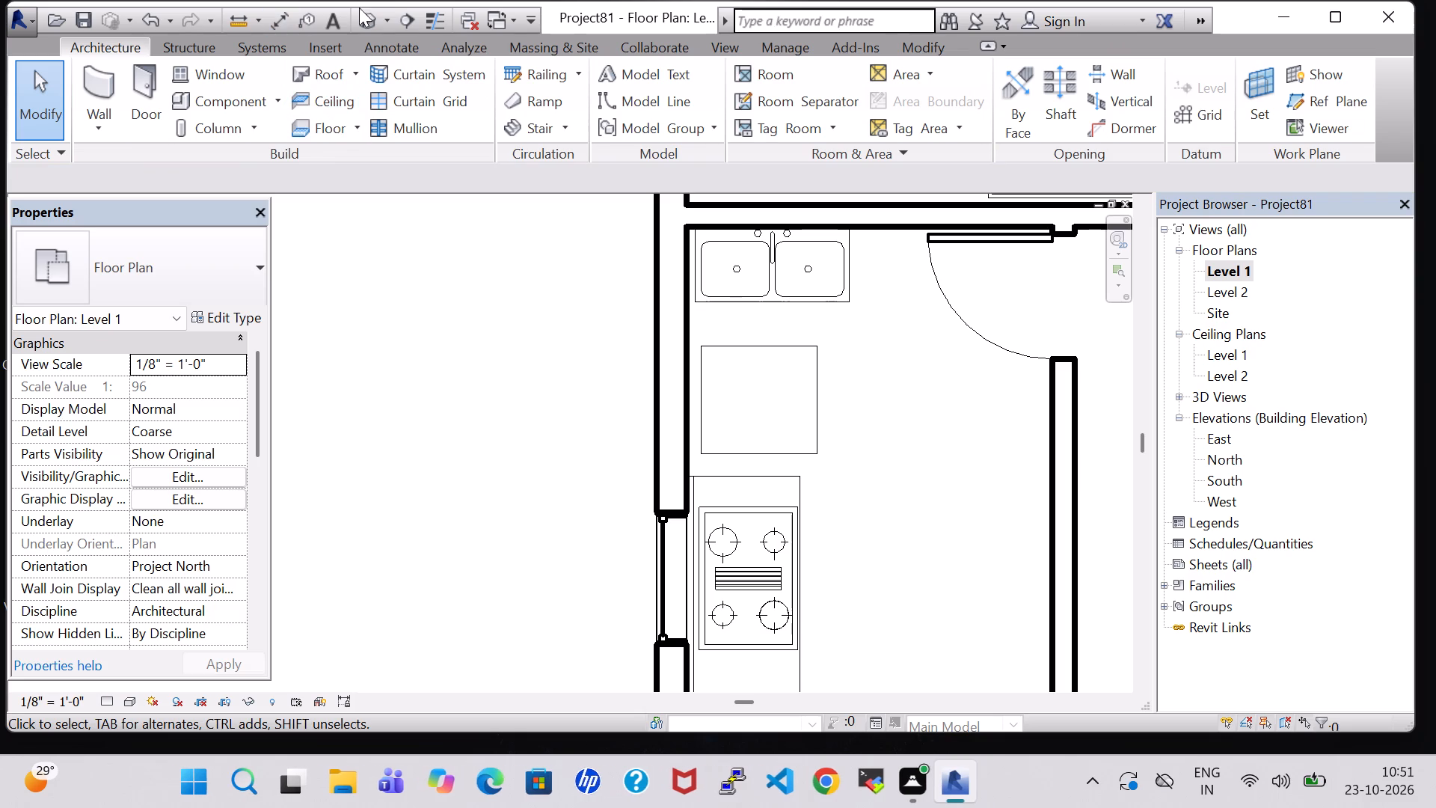
# Examine the kitchen's cooktop, refrigerator and double sink arrangement in the 3D view.
pyautogui.click(365, 13)
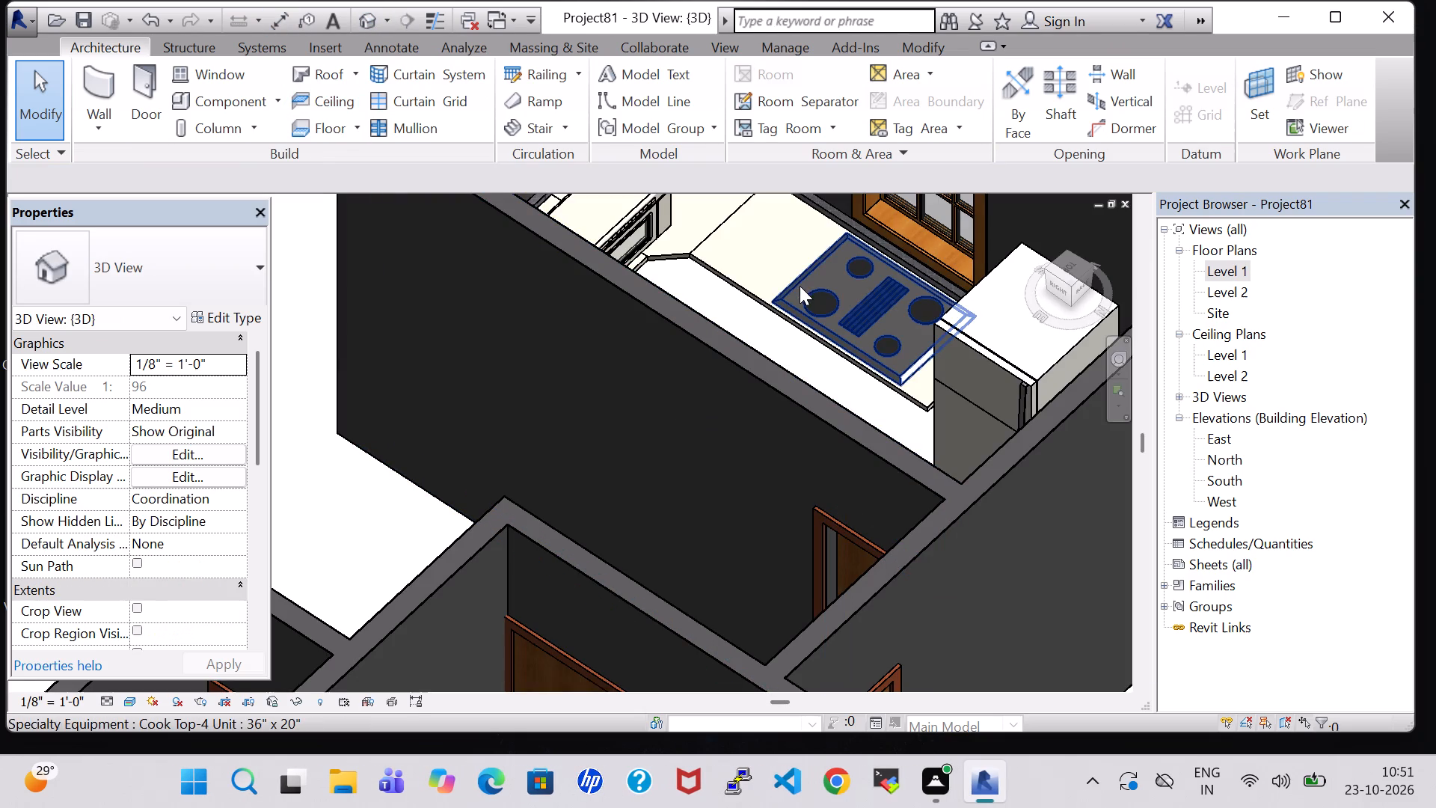
pyautogui.keyDown('shift'); pyautogui.moveTo(800, 254); pyautogui.dragTo(807, 289, button='middle'); pyautogui.keyUp('shift')
pyautogui.keyDown('shift'); pyautogui.moveTo(810, 305); pyautogui.dragTo(835, 438, button='middle'); pyautogui.keyUp('shift')
pyautogui.moveTo(859, 320); pyautogui.dragTo(913, 355, button='middle')
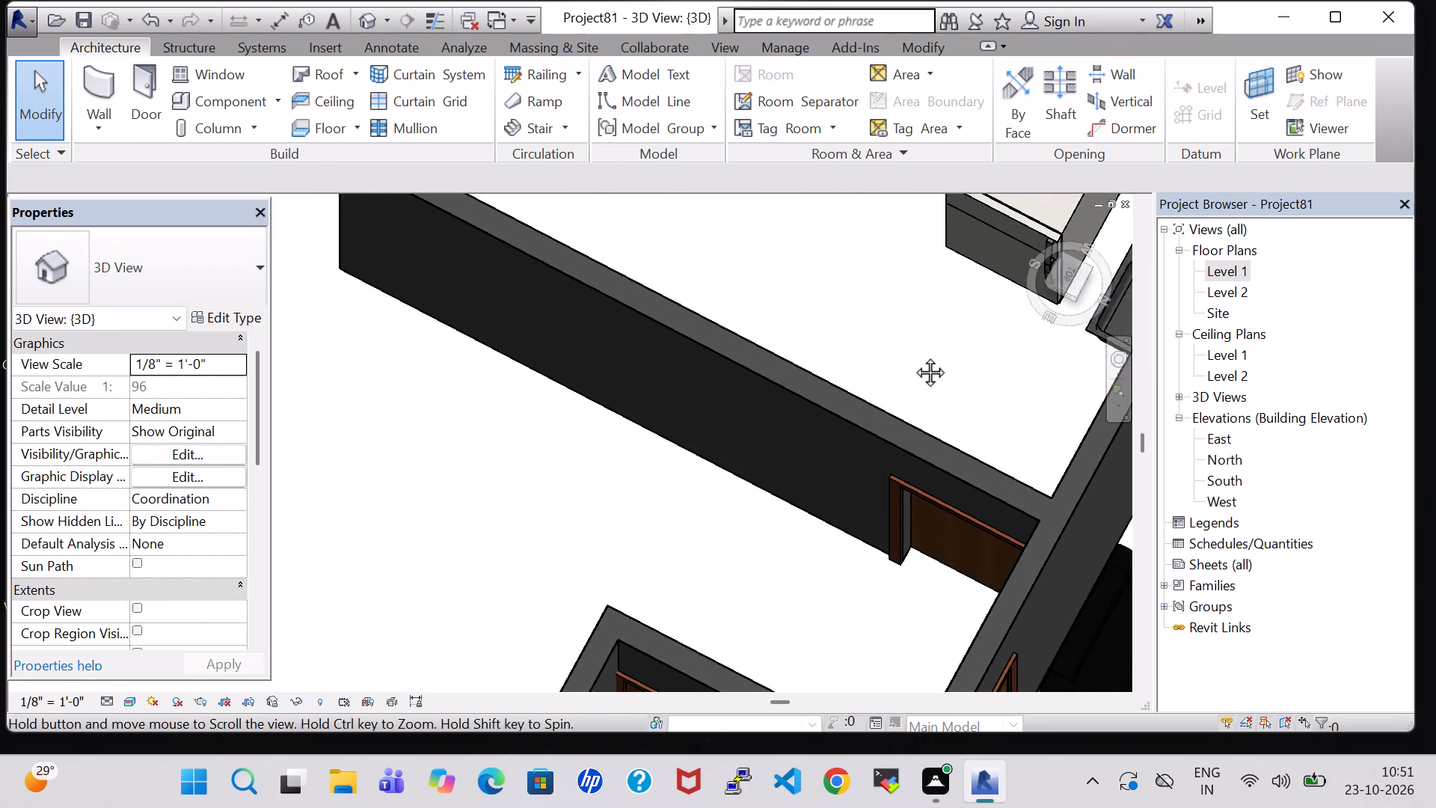
pyautogui.moveTo(913, 355); pyautogui.dragTo(931, 400, button='middle')
pyautogui.moveTo(880, 369); pyautogui.dragTo(947, 387, button='middle')
pyautogui.moveTo(938, 363); pyautogui.dragTo(682, 539, button='middle')
pyautogui.moveTo(630, 278); pyautogui.dragTo(620, 503, button='middle')
pyautogui.moveTo(607, 482); pyautogui.dragTo(675, 411, button='middle')
pyautogui.moveTo(479, 443); pyautogui.dragTo(651, 637, button='middle')
pyautogui.keyDown('shift'); pyautogui.moveTo(595, 440); pyautogui.dragTo(595, 401, button='middle'); pyautogui.keyUp('shift')
pyautogui.moveTo(550, 425); pyautogui.dragTo(553, 424, button='middle')
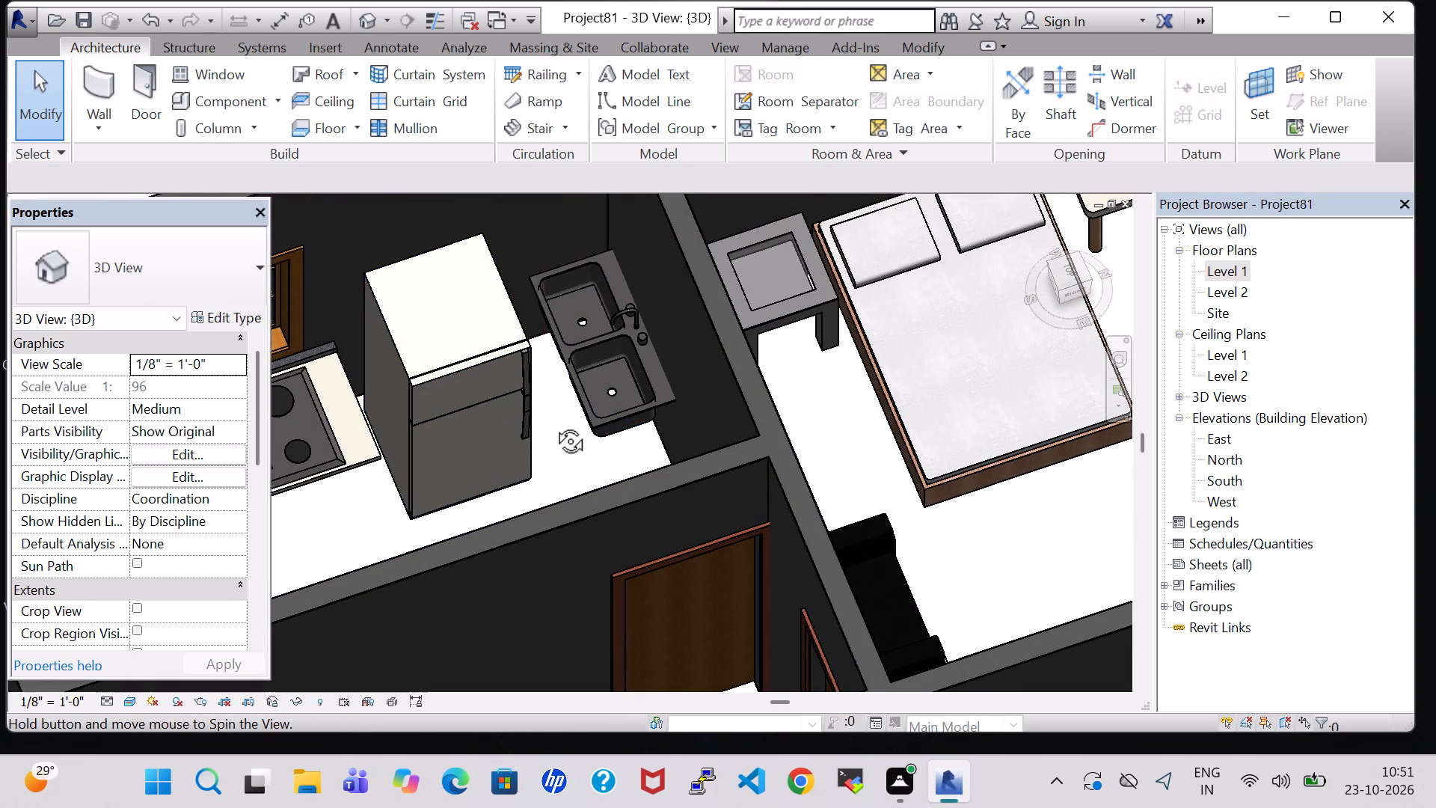
pyautogui.moveTo(553, 424); pyautogui.dragTo(580, 423, button='middle')
# In the Level 1 plan, set the Work Station Cubicle type's Panel2 Length to 5' 0".
pyautogui.doubleClick(1228, 264)
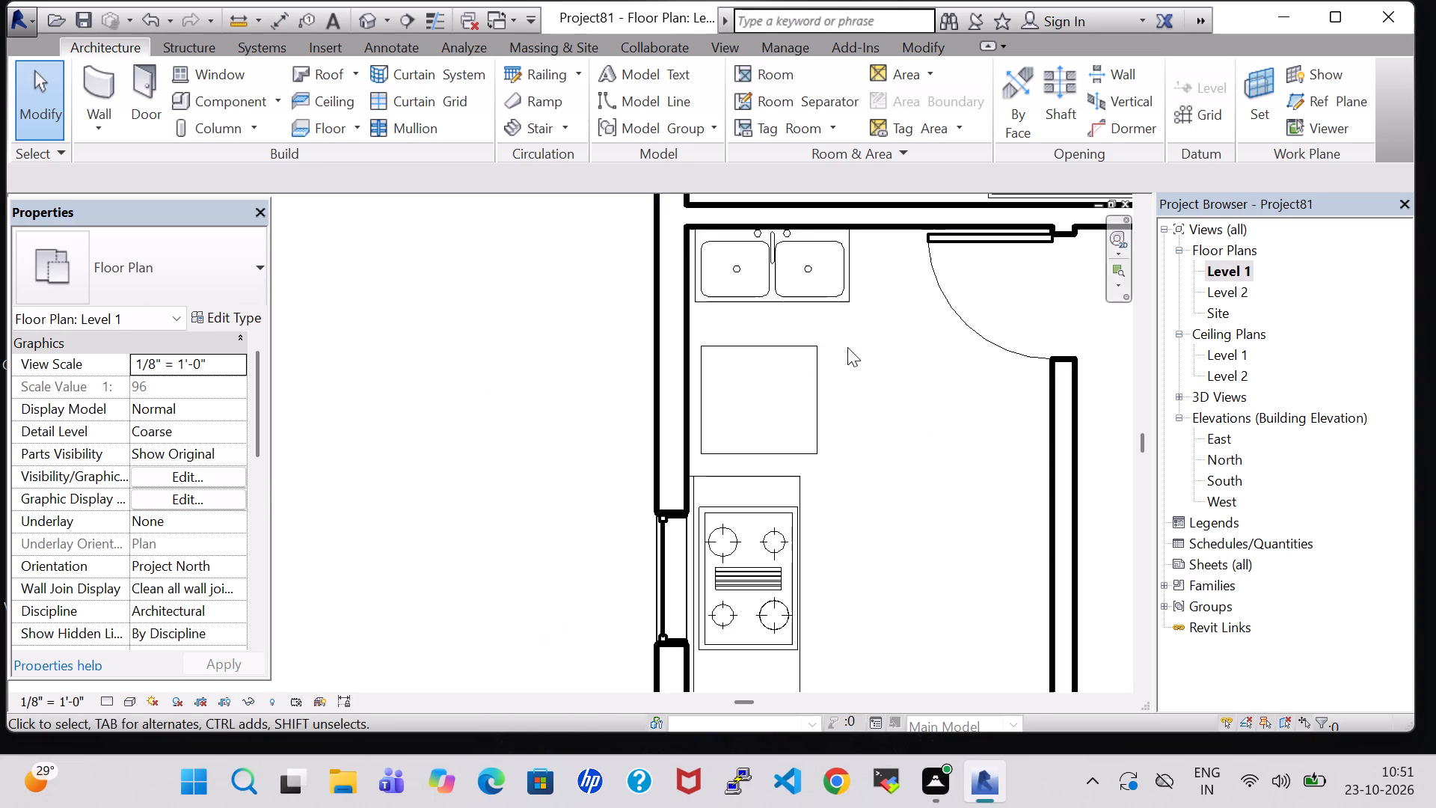
pyautogui.scroll(-2, 786, 397)
pyautogui.click(763, 456)
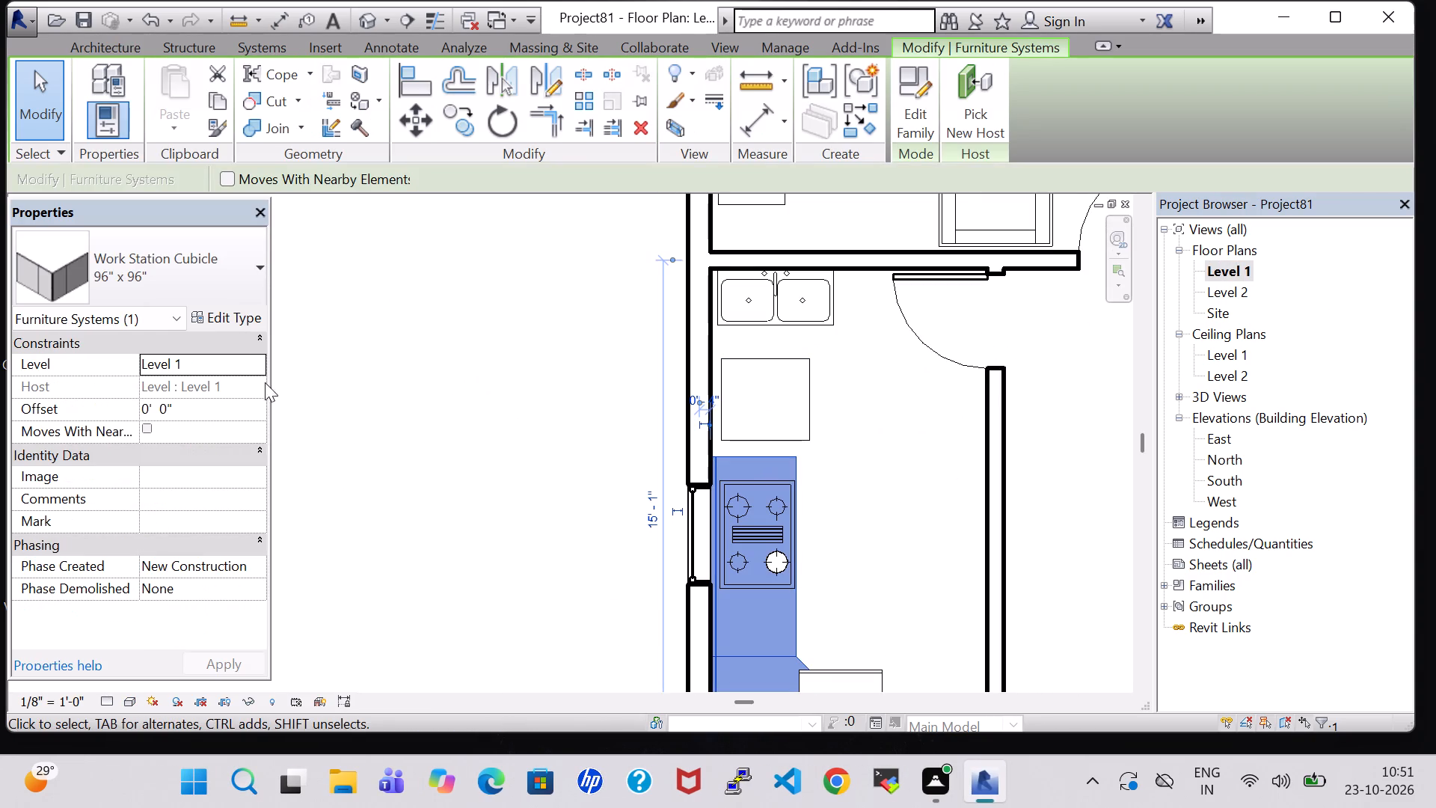
pyautogui.click(243, 321)
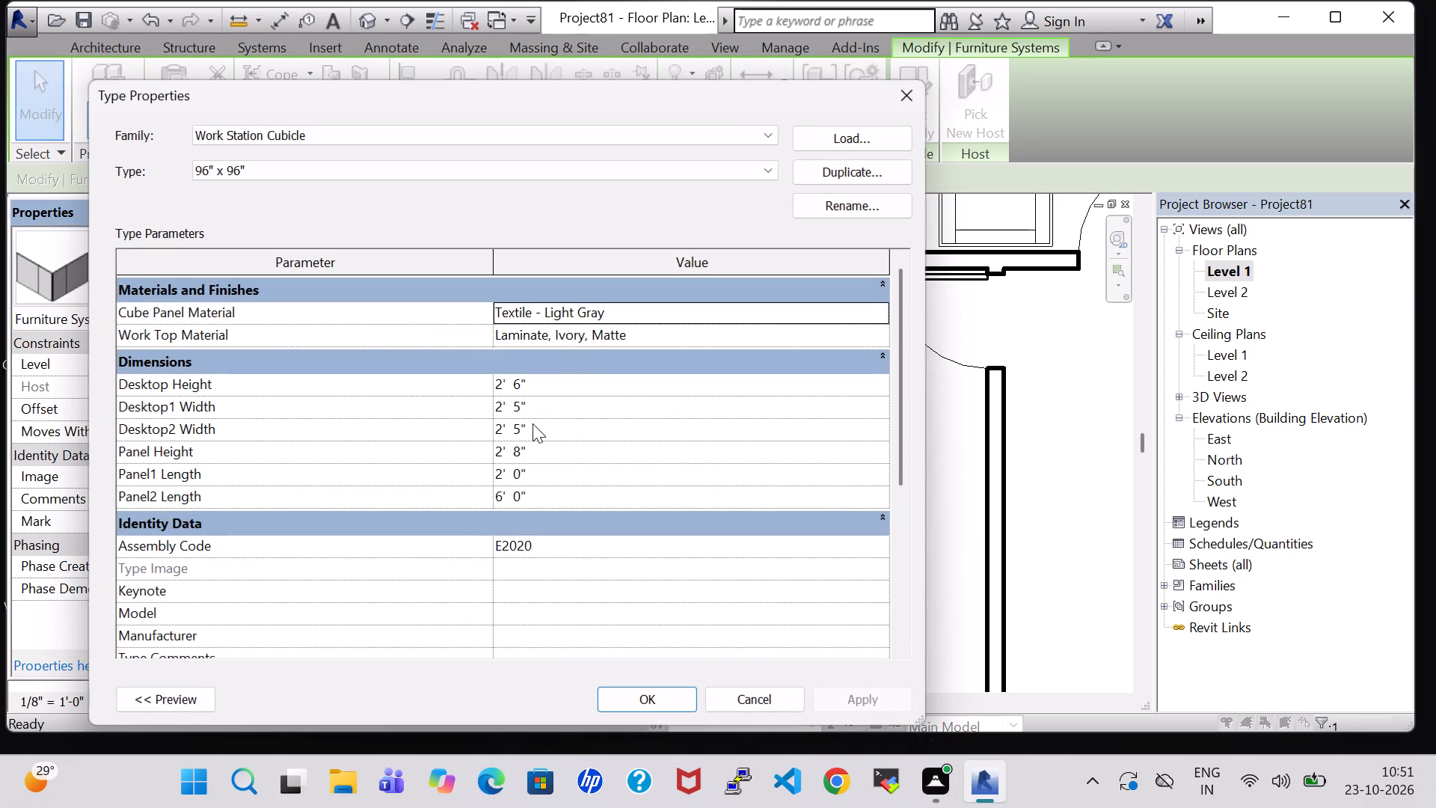
pyautogui.click(522, 425)
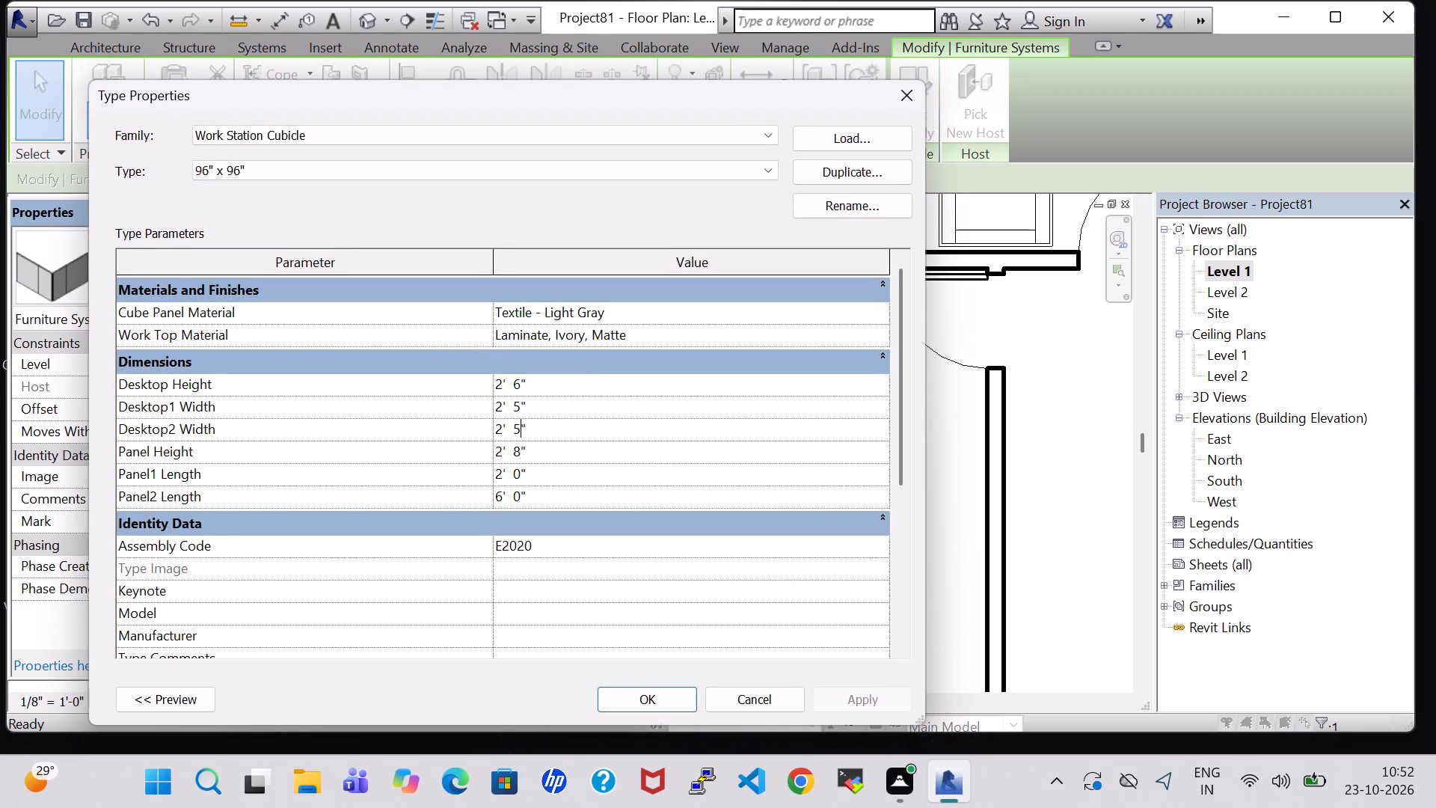
pyautogui.click(520, 456)
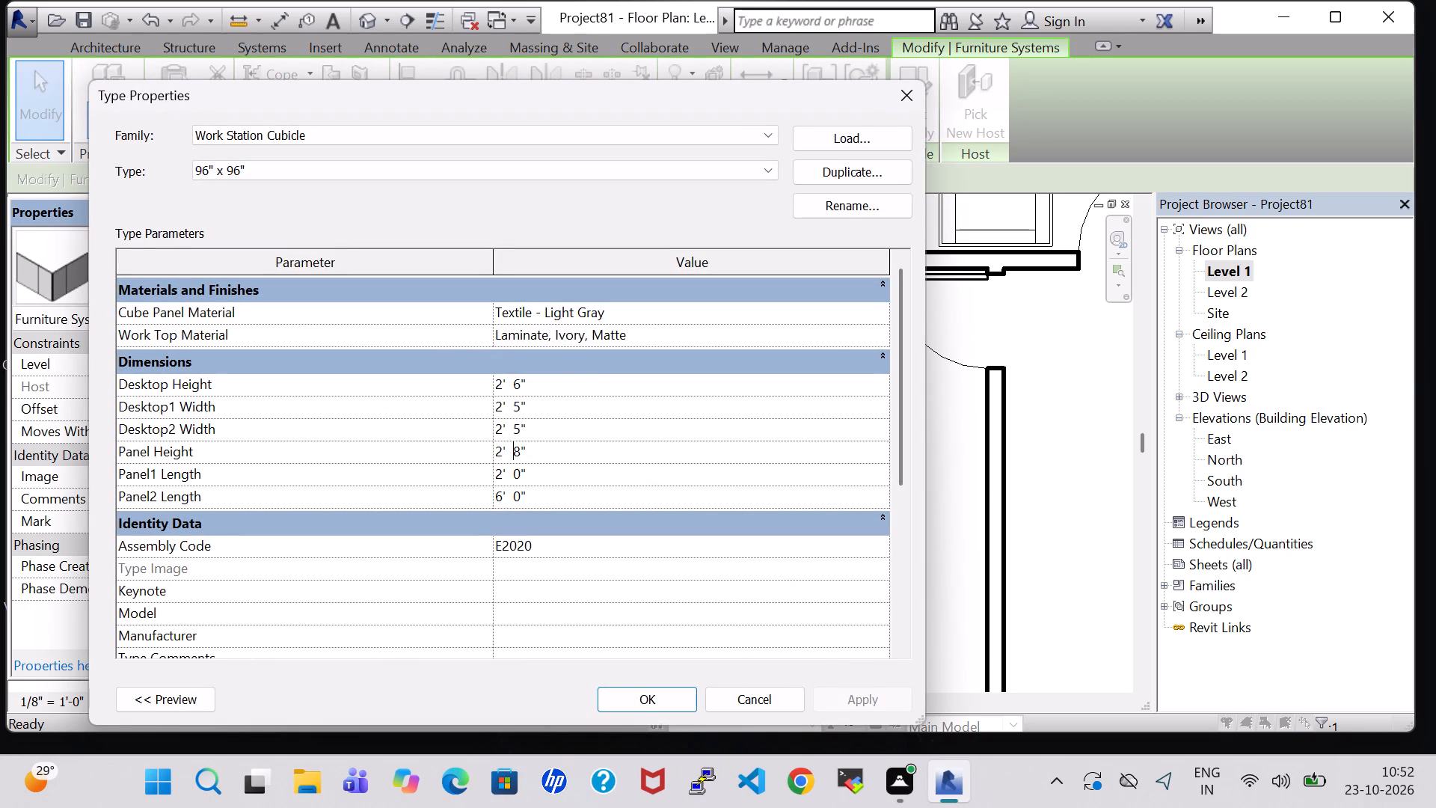
pyautogui.click(520, 456)
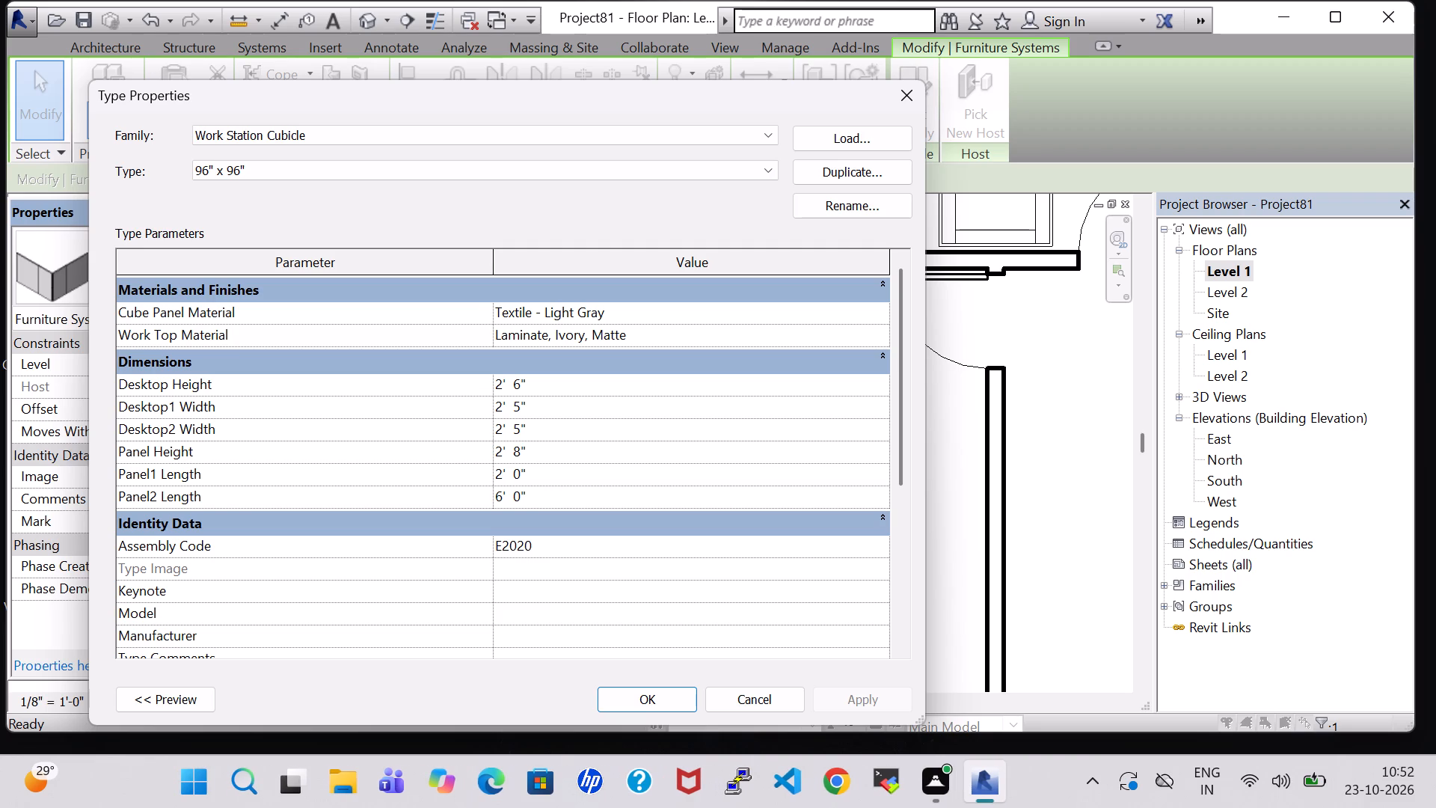
pyautogui.click(503, 495)
pyautogui.press('BackSpace')
pyautogui.press('5')
pyautogui.click(632, 706)
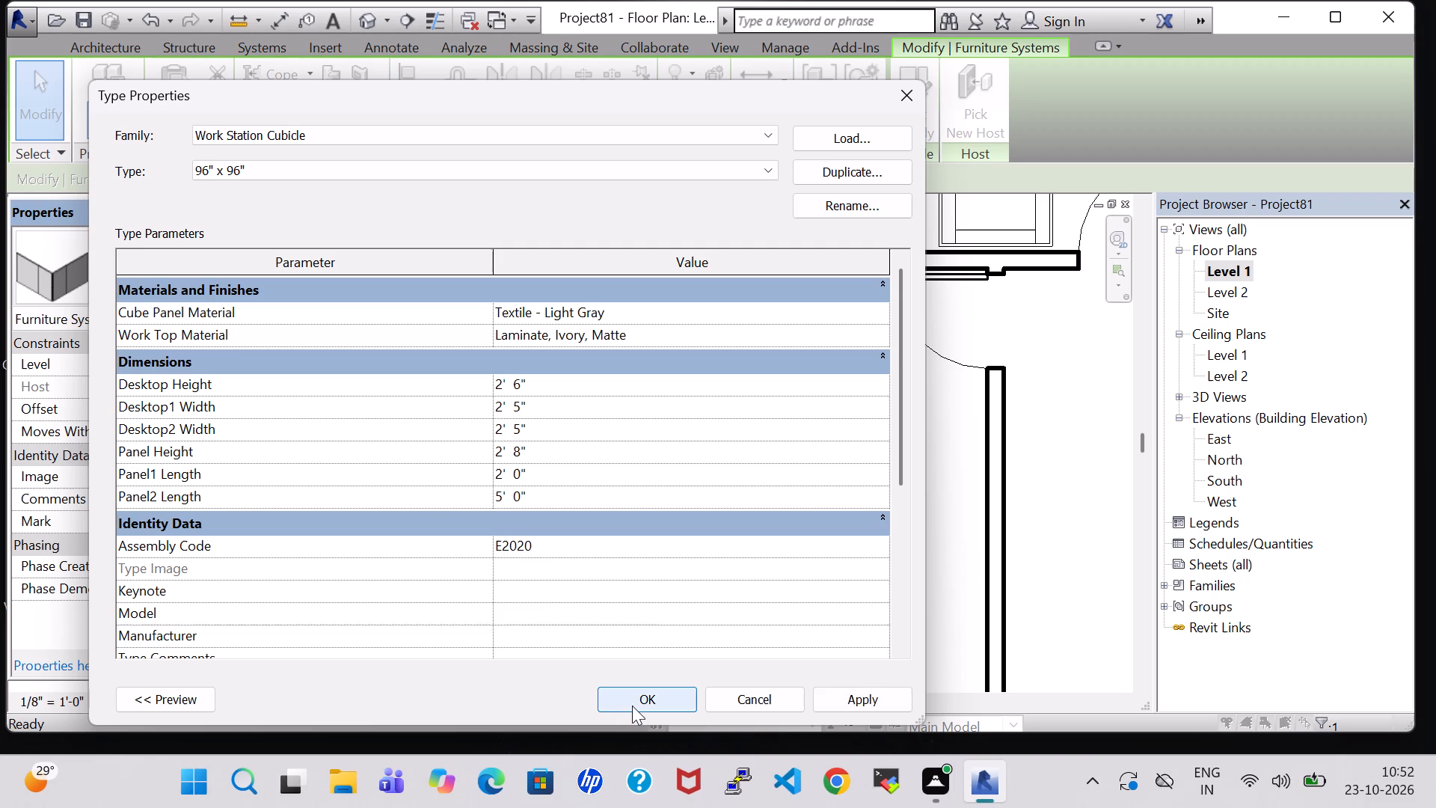
pyautogui.click(899, 593)
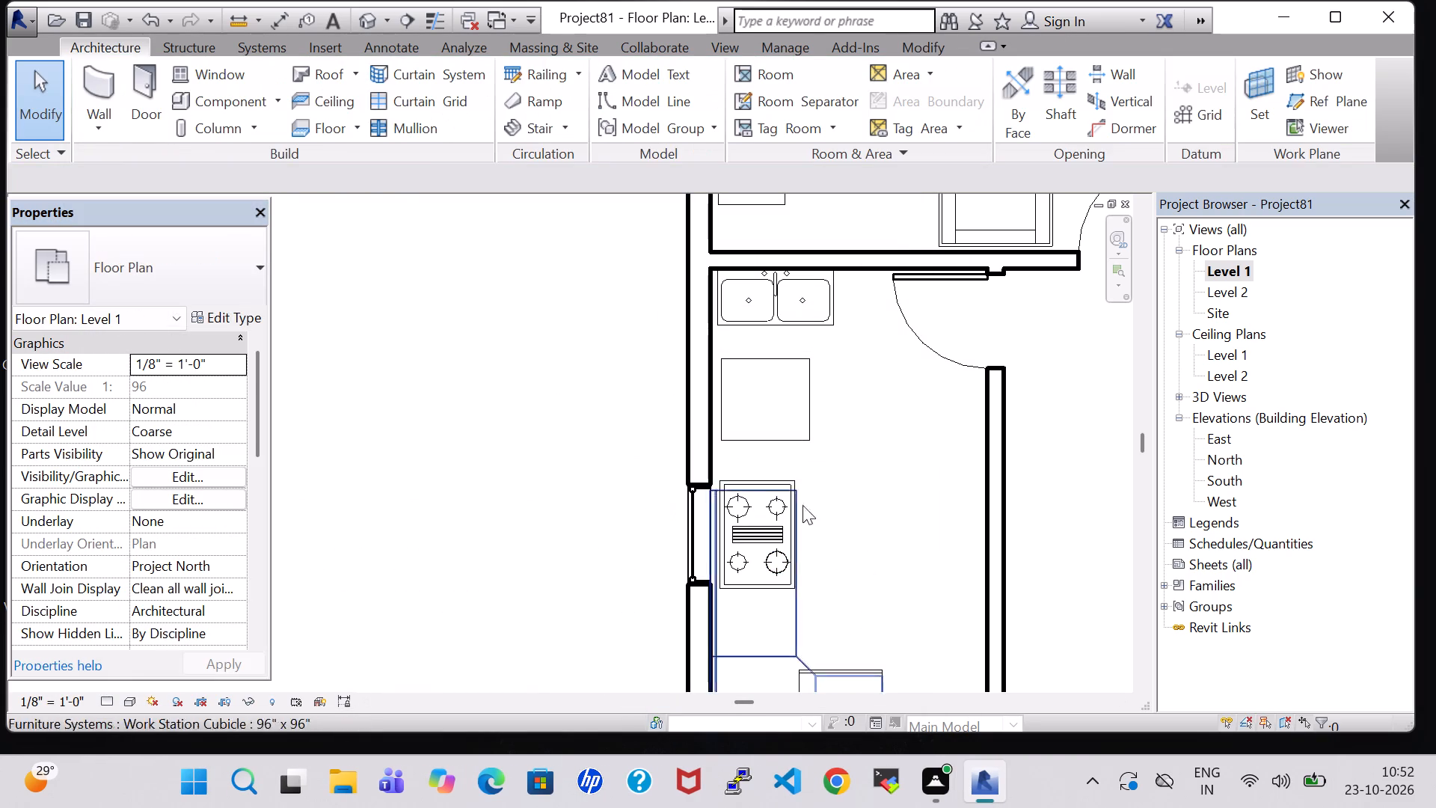
# Nudge the cooktop down onto the shortened counter until it is 8'-11" from the upper kitchen wall.
pyautogui.click(747, 486)
pyautogui.press('Down')
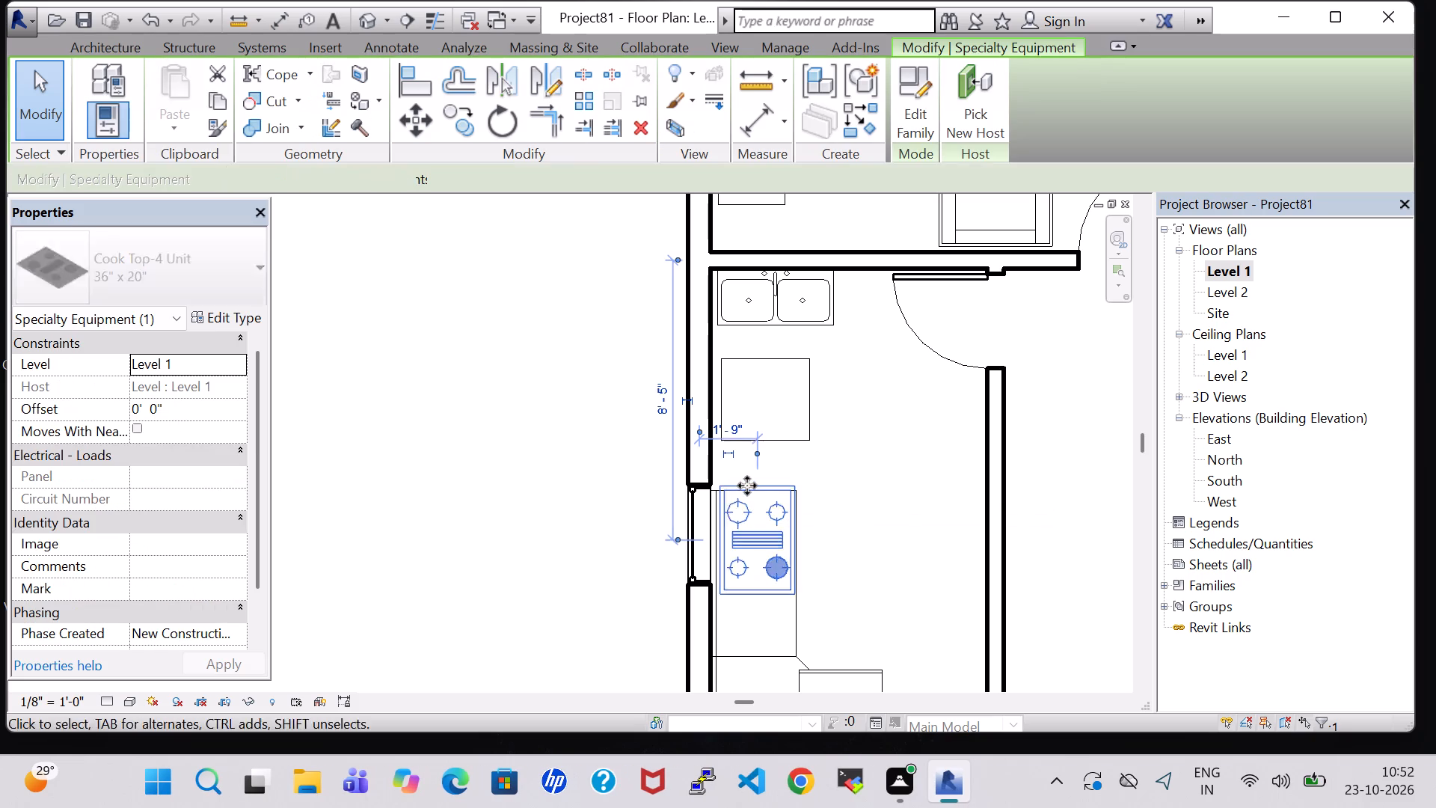
pyautogui.press('Down')
pyautogui.press('Down')
pyautogui.press('Down')
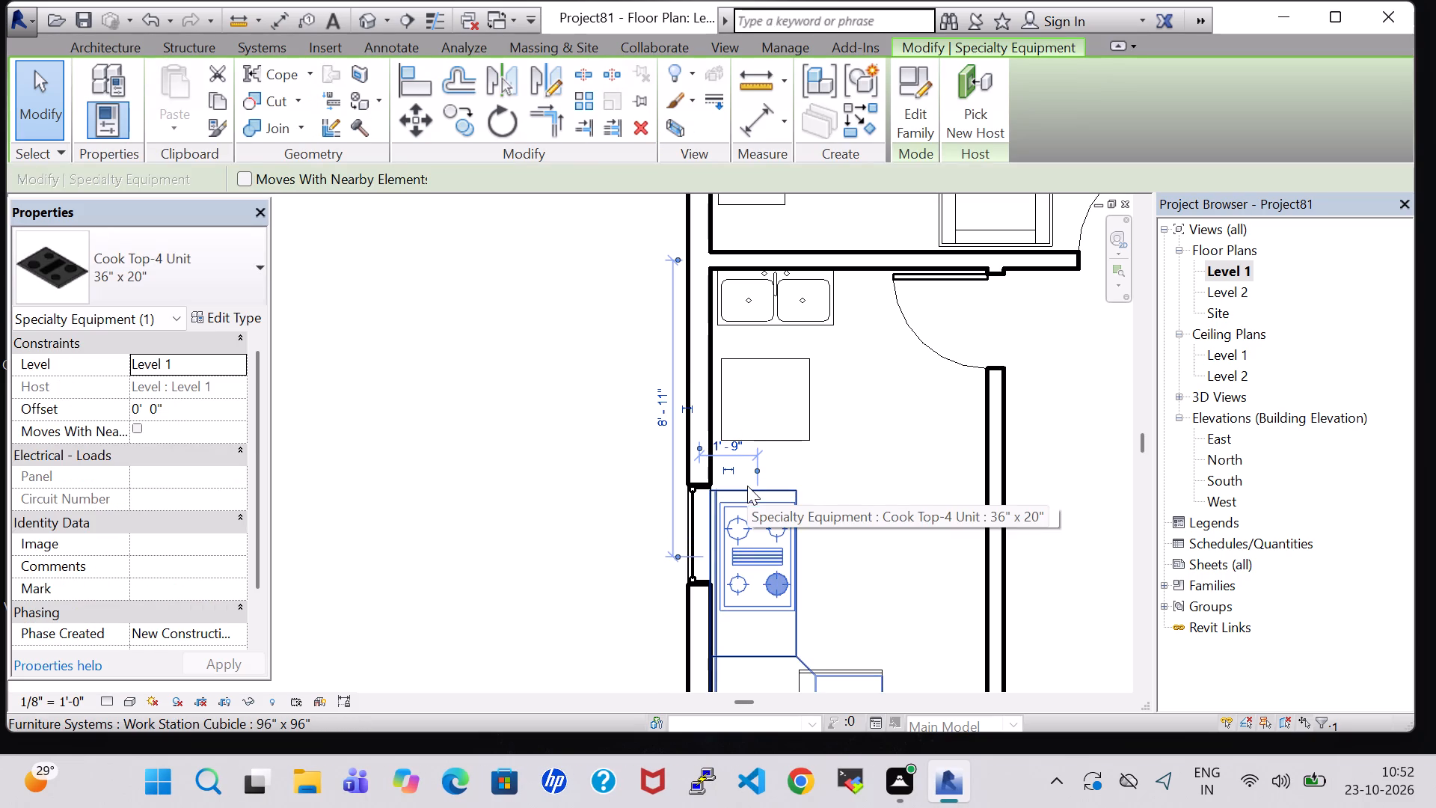
pyautogui.click(841, 515)
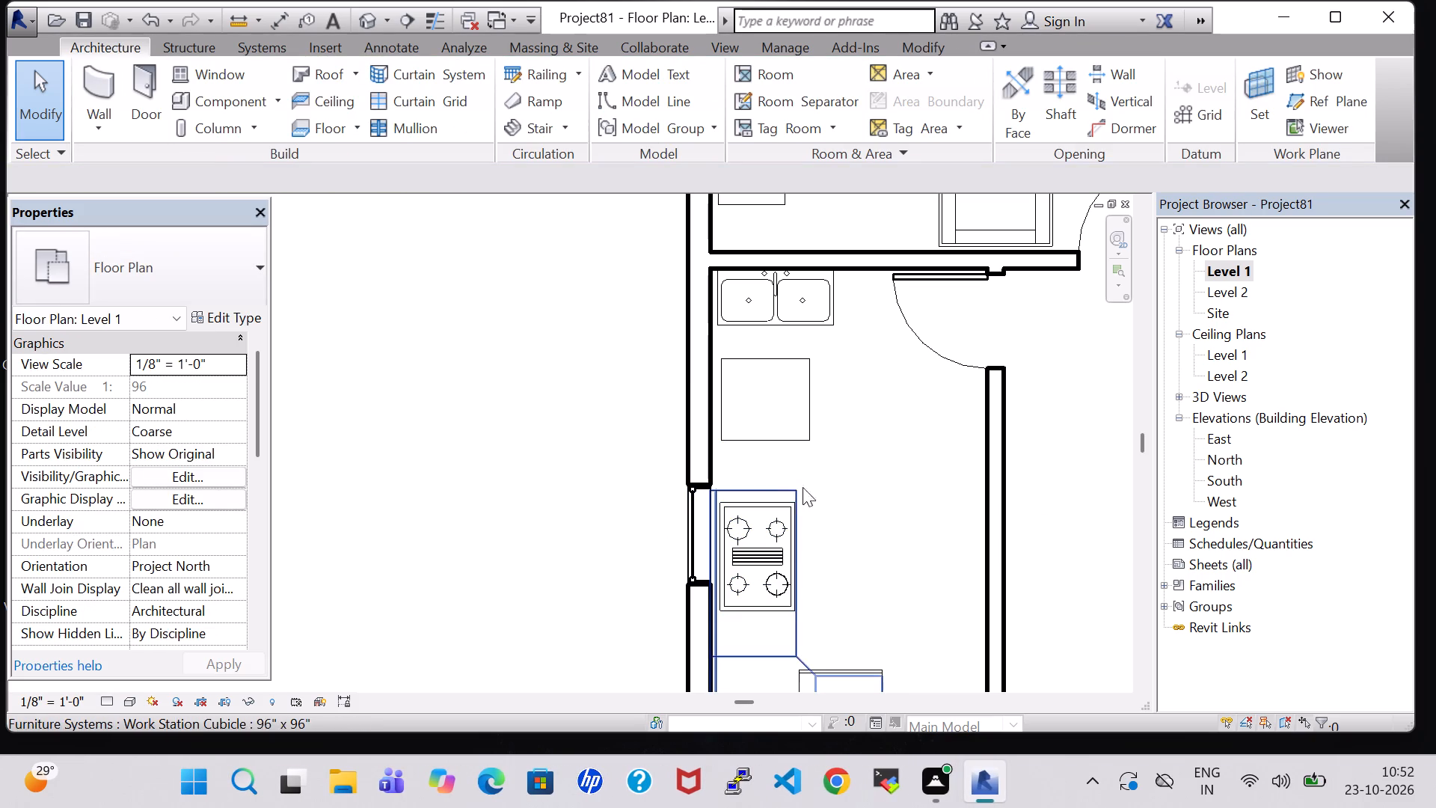
pyautogui.click(844, 481)
# Nudge the refrigerator farther from the double sink, toward the end of the shortened counter.
pyautogui.click(783, 434)
pyautogui.press('Down')
pyautogui.press('Down')
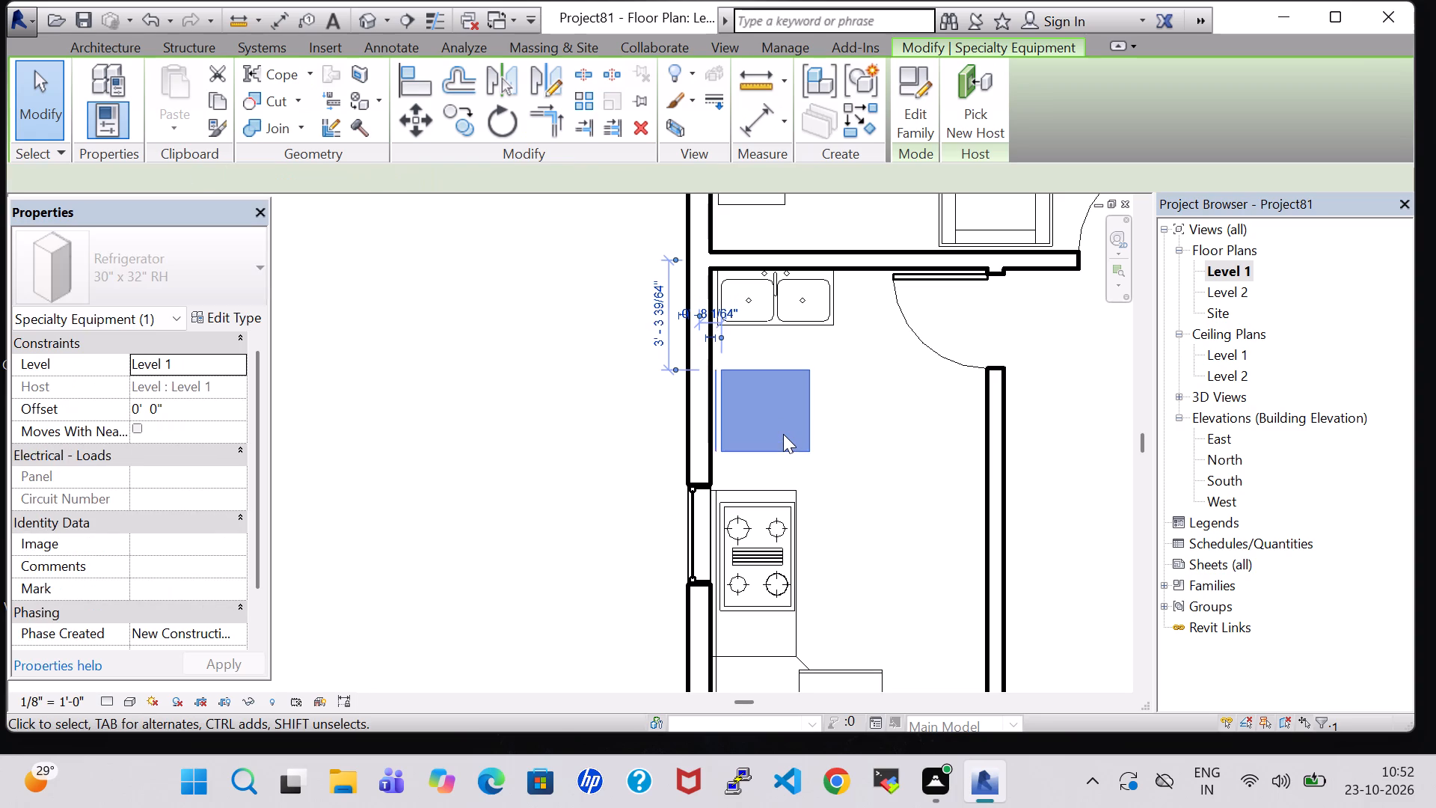
pyautogui.press('Down')
pyautogui.press('Down')
pyautogui.click(877, 432)
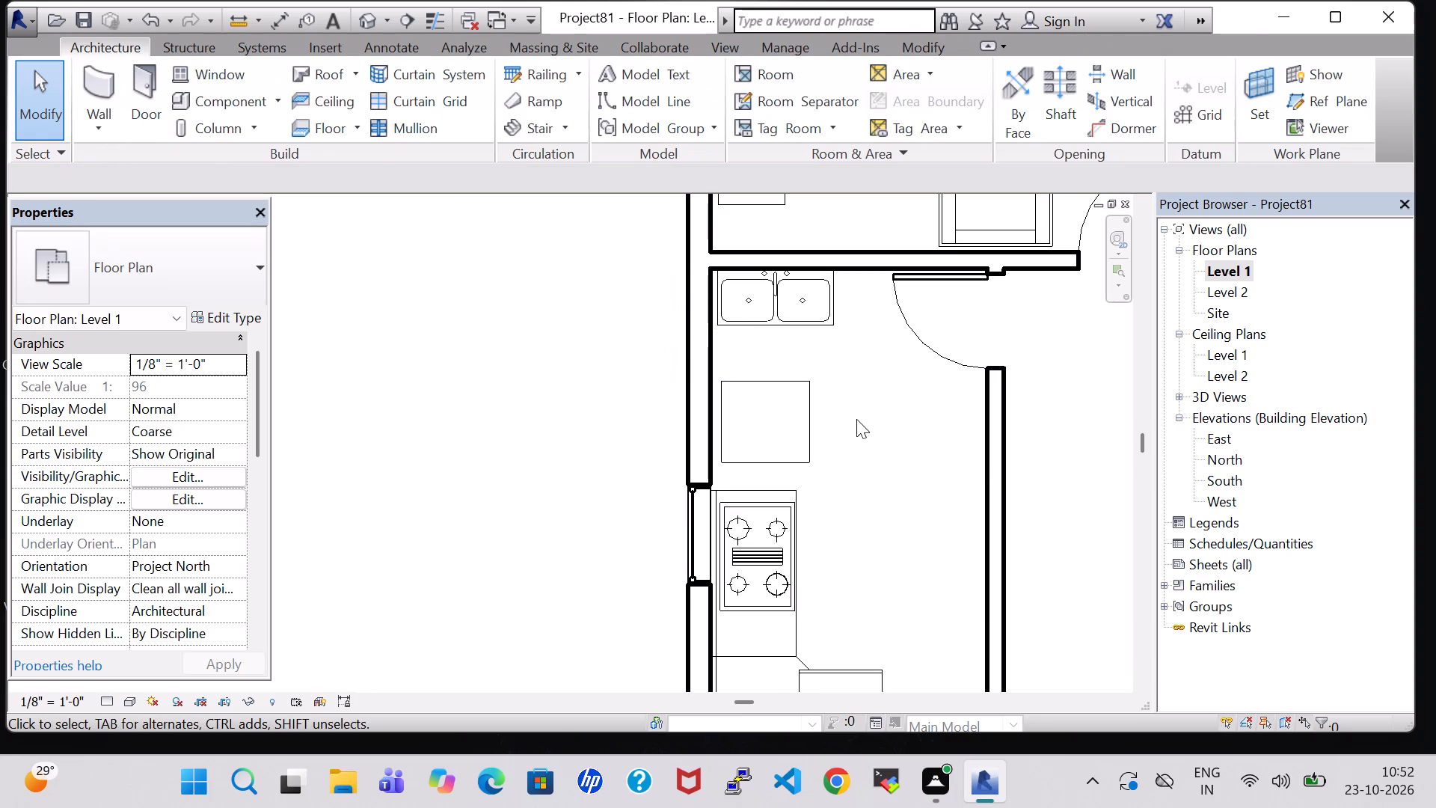
# In the 3D view, nudge the microwave back on the counter toward the wall behind it.
pyautogui.click(360, 19)
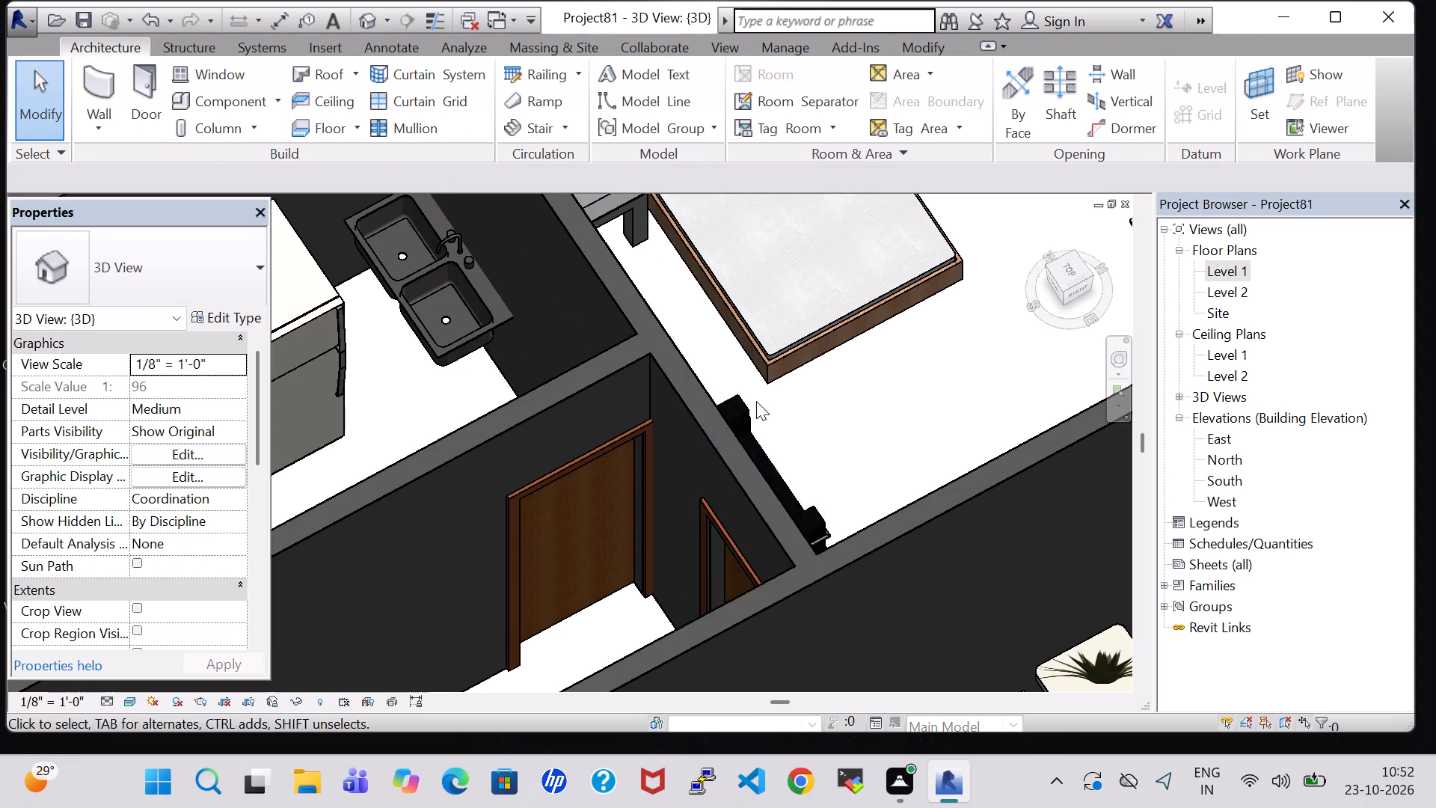
pyautogui.keyDown('shift'); pyautogui.moveTo(418, 366); pyautogui.dragTo(357, 337, button='middle'); pyautogui.keyUp('shift')
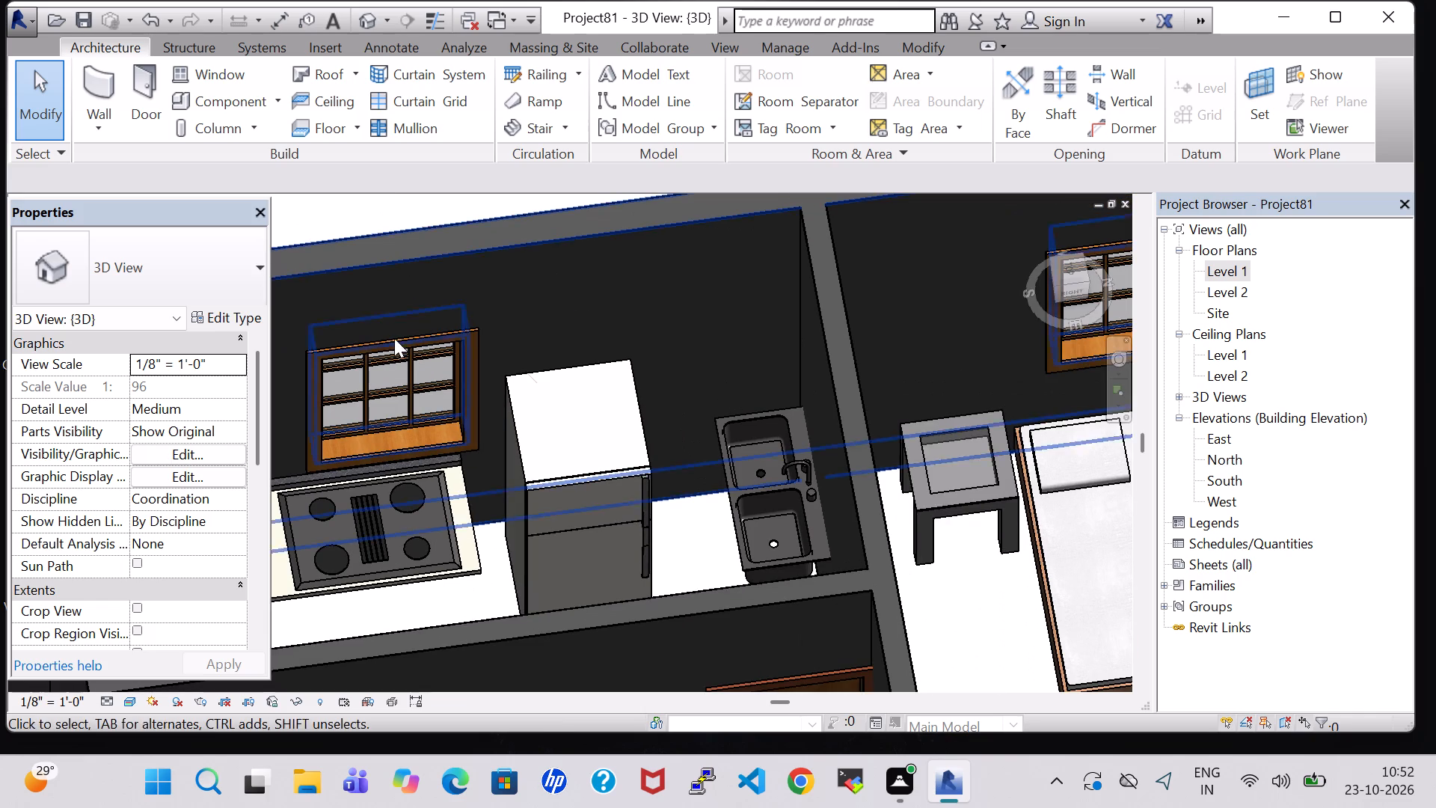
pyautogui.keyDown('shift'); pyautogui.moveTo(616, 456); pyautogui.dragTo(577, 506, button='middle'); pyautogui.keyUp('shift')
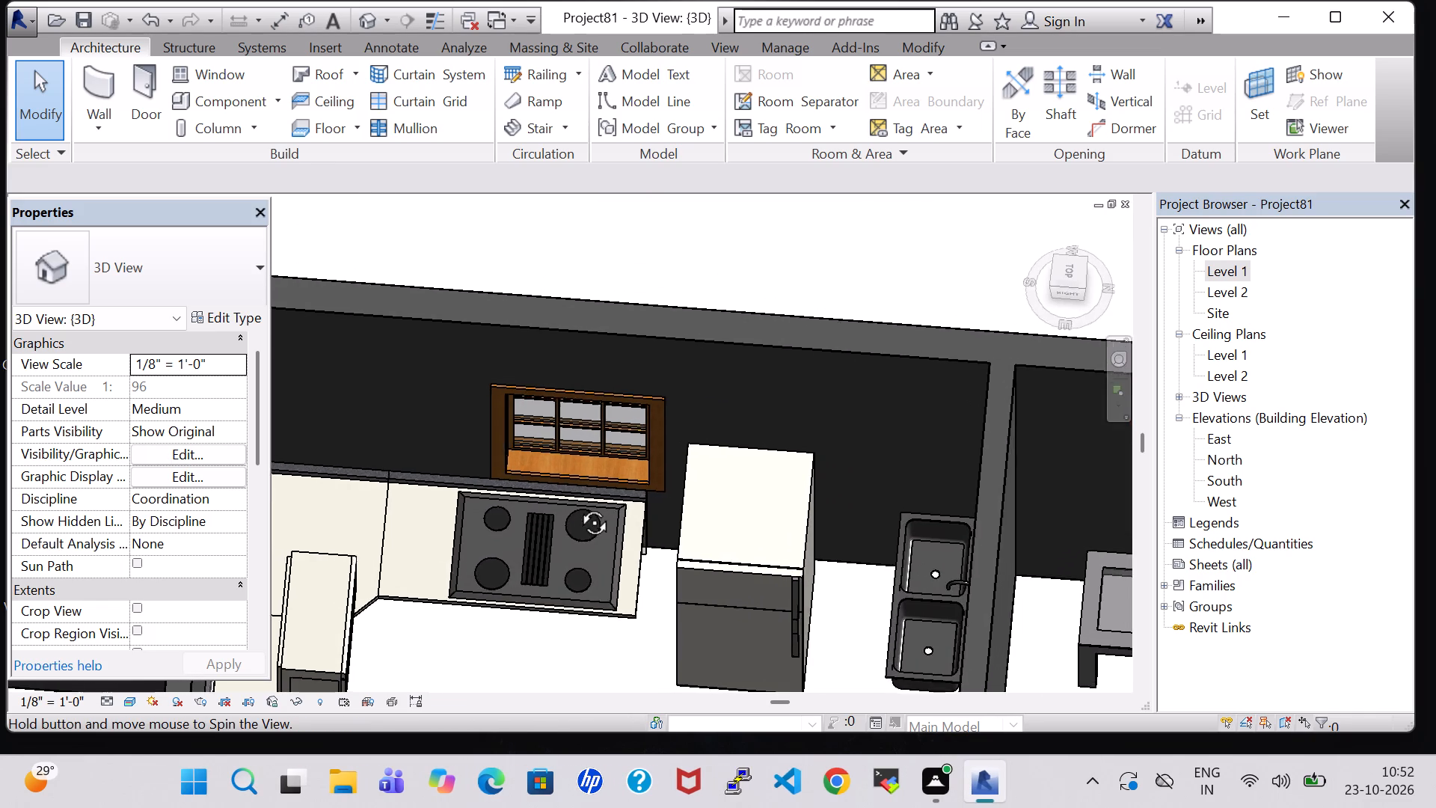
pyautogui.keyDown('shift'); pyautogui.moveTo(577, 506); pyautogui.dragTo(576, 506, button='middle'); pyautogui.keyUp('shift')
pyautogui.keyDown('shift'); pyautogui.moveTo(576, 527); pyautogui.dragTo(518, 521, button='middle'); pyautogui.keyUp('shift')
pyautogui.moveTo(529, 554); pyautogui.dragTo(639, 284, button='middle')
pyautogui.click(629, 489)
pyautogui.press('Left')
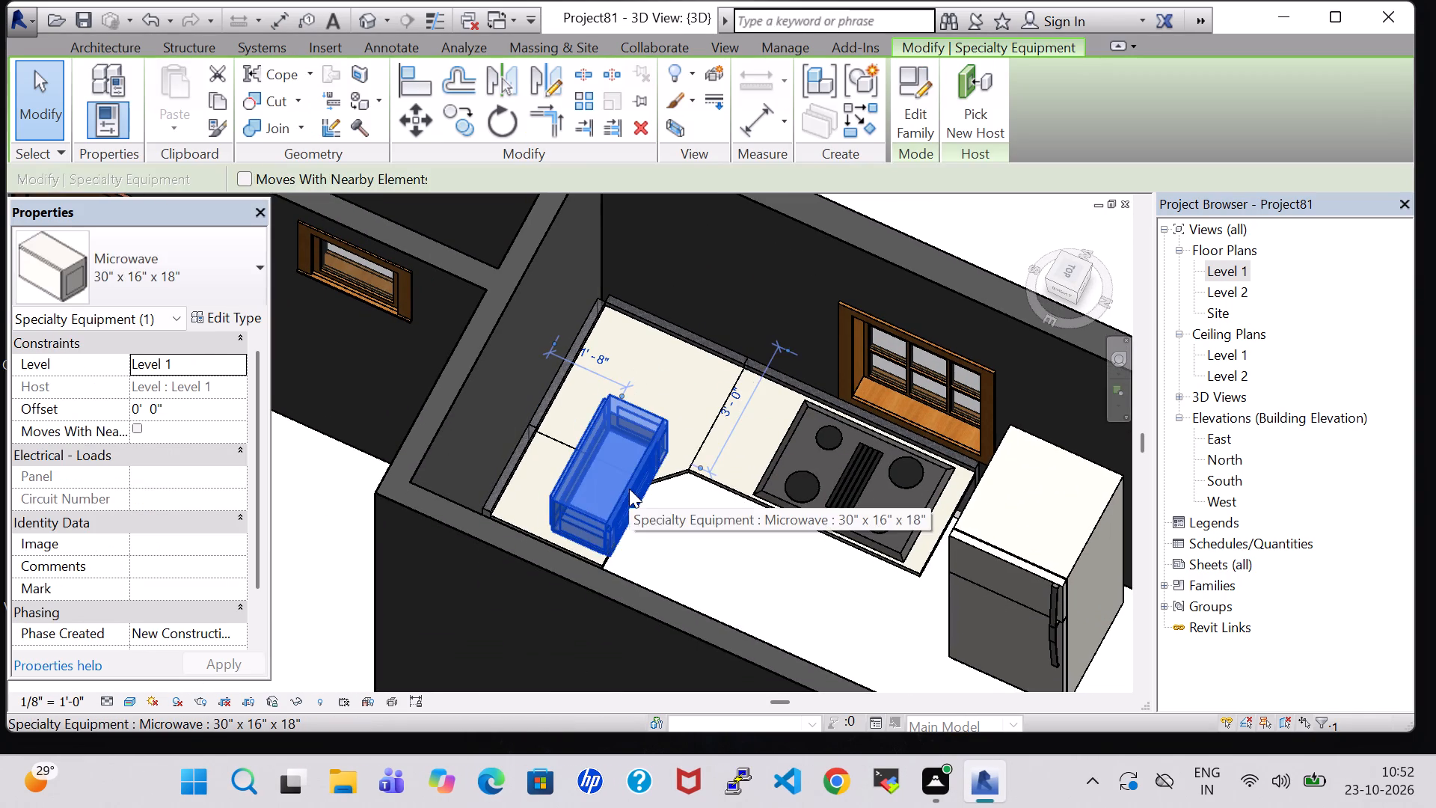
pyautogui.press('Left')
pyautogui.press('Left')
pyautogui.press('Left')
pyautogui.click(695, 559)
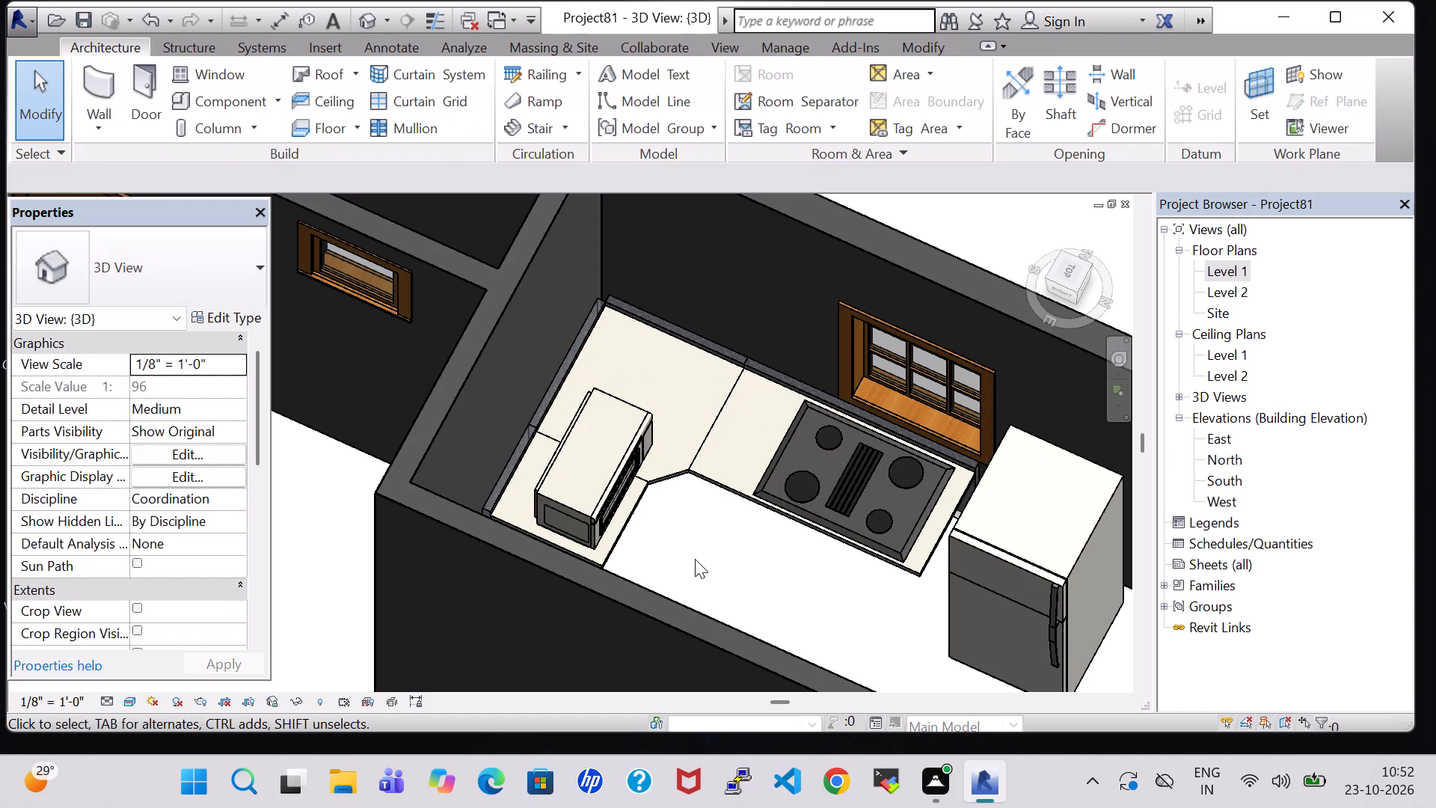
# Check the kitchen fixtures from the front in 3D and return to the Level 1 floor plan.
pyautogui.keyDown('shift'); pyautogui.moveTo(701, 559); pyautogui.dragTo(739, 504, button='middle'); pyautogui.keyUp('shift')
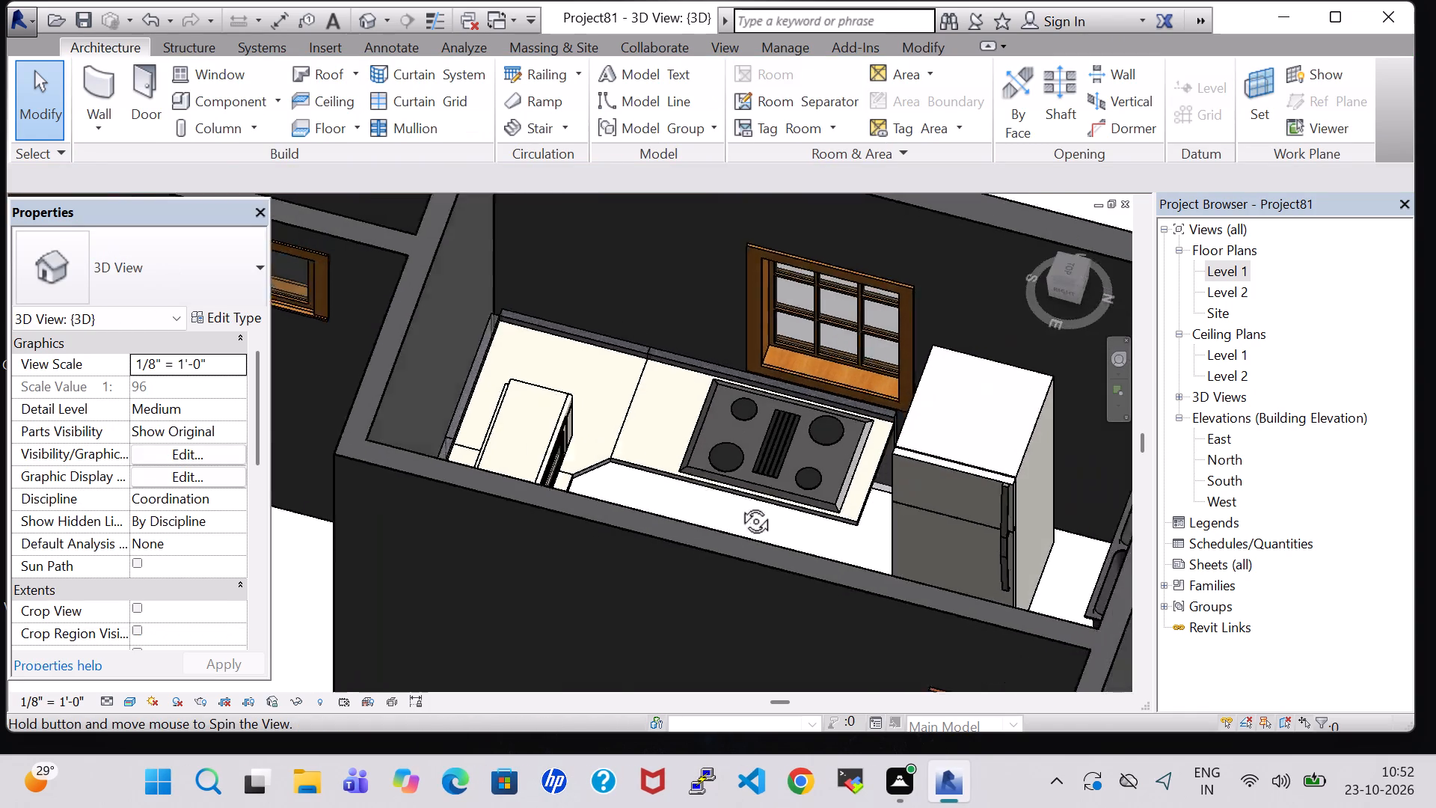
pyautogui.keyDown('shift'); pyautogui.moveTo(739, 504); pyautogui.dragTo(787, 509, button='middle'); pyautogui.keyUp('shift')
pyautogui.moveTo(868, 308); pyautogui.dragTo(864, 454, button='middle')
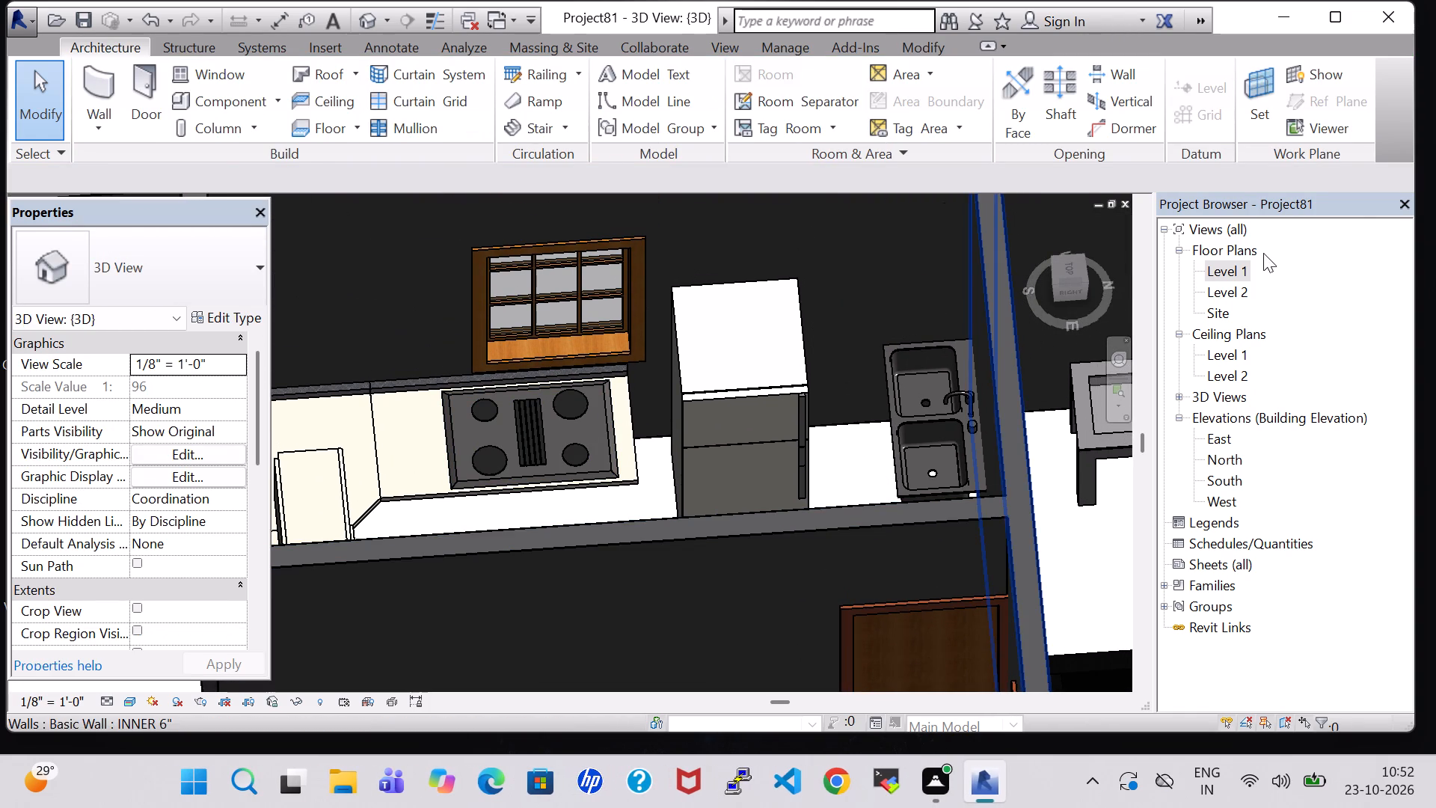
pyautogui.doubleClick(1226, 266)
pyautogui.scroll(-3, 784, 352)
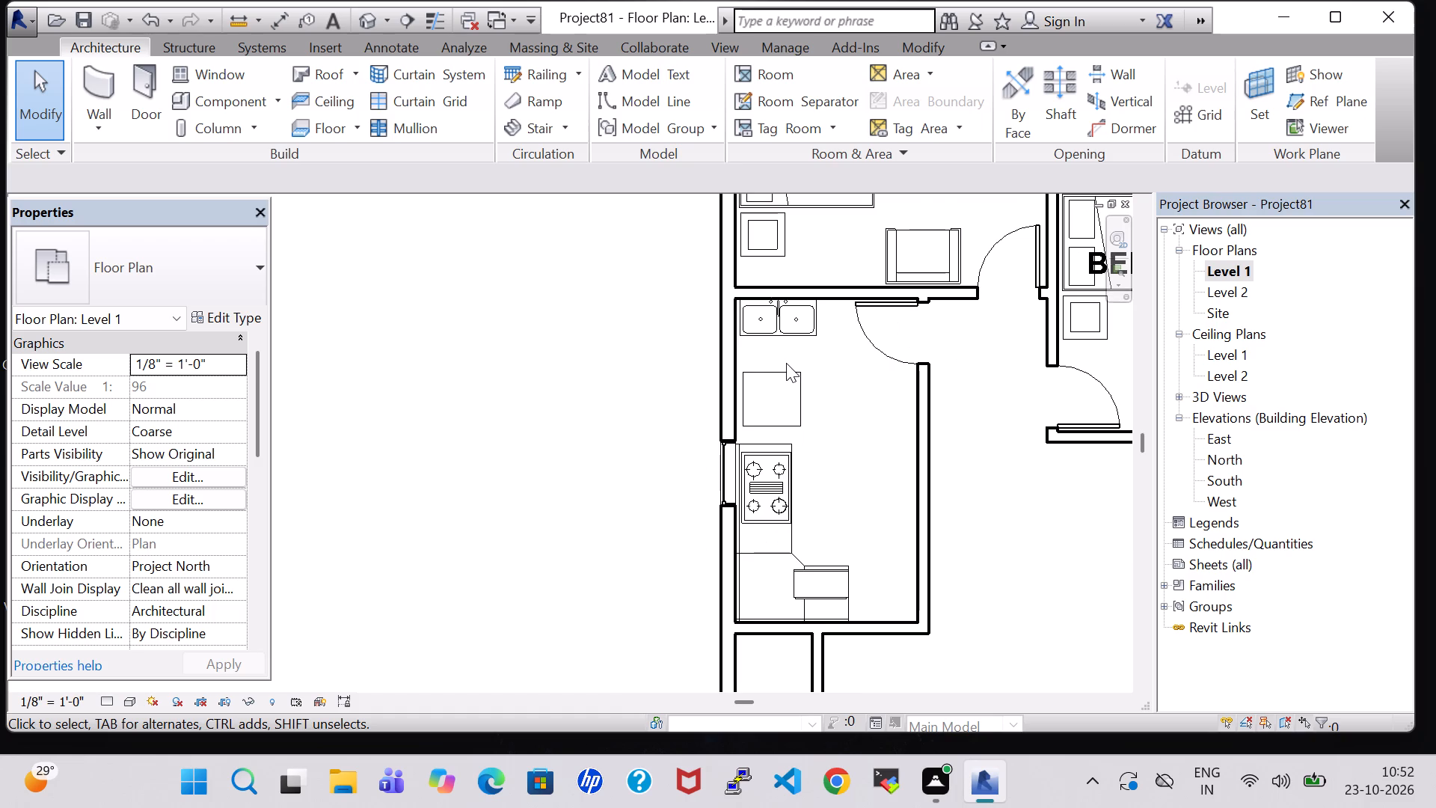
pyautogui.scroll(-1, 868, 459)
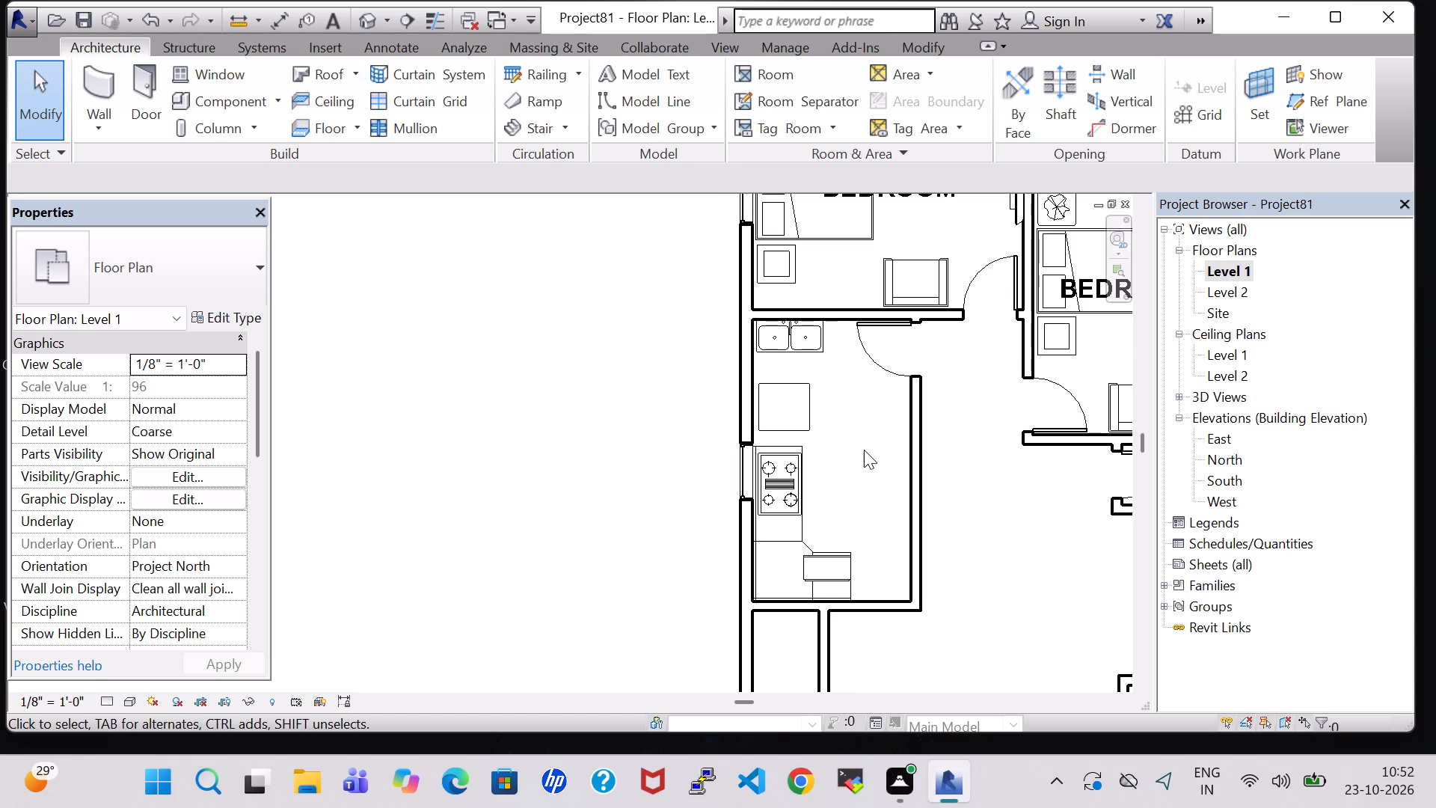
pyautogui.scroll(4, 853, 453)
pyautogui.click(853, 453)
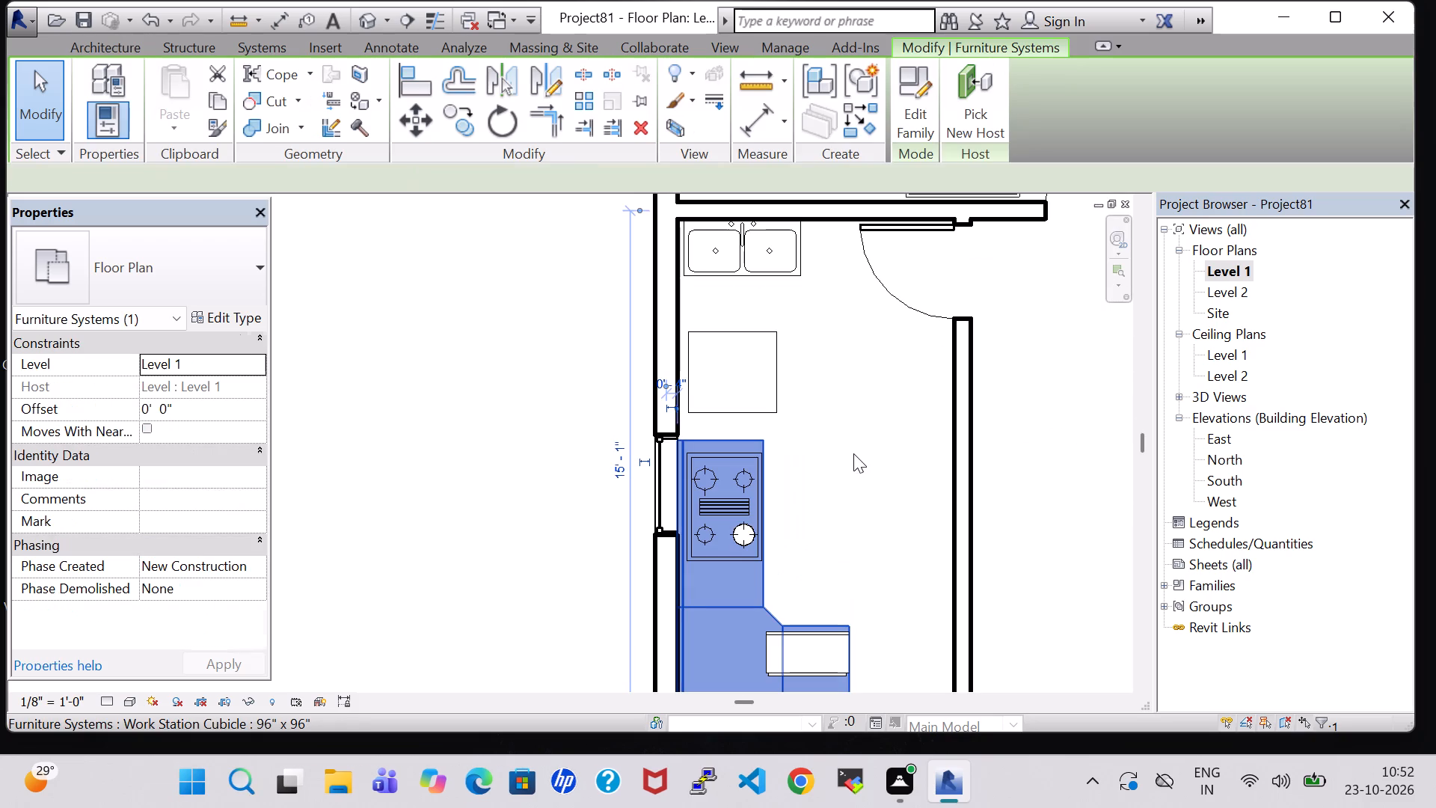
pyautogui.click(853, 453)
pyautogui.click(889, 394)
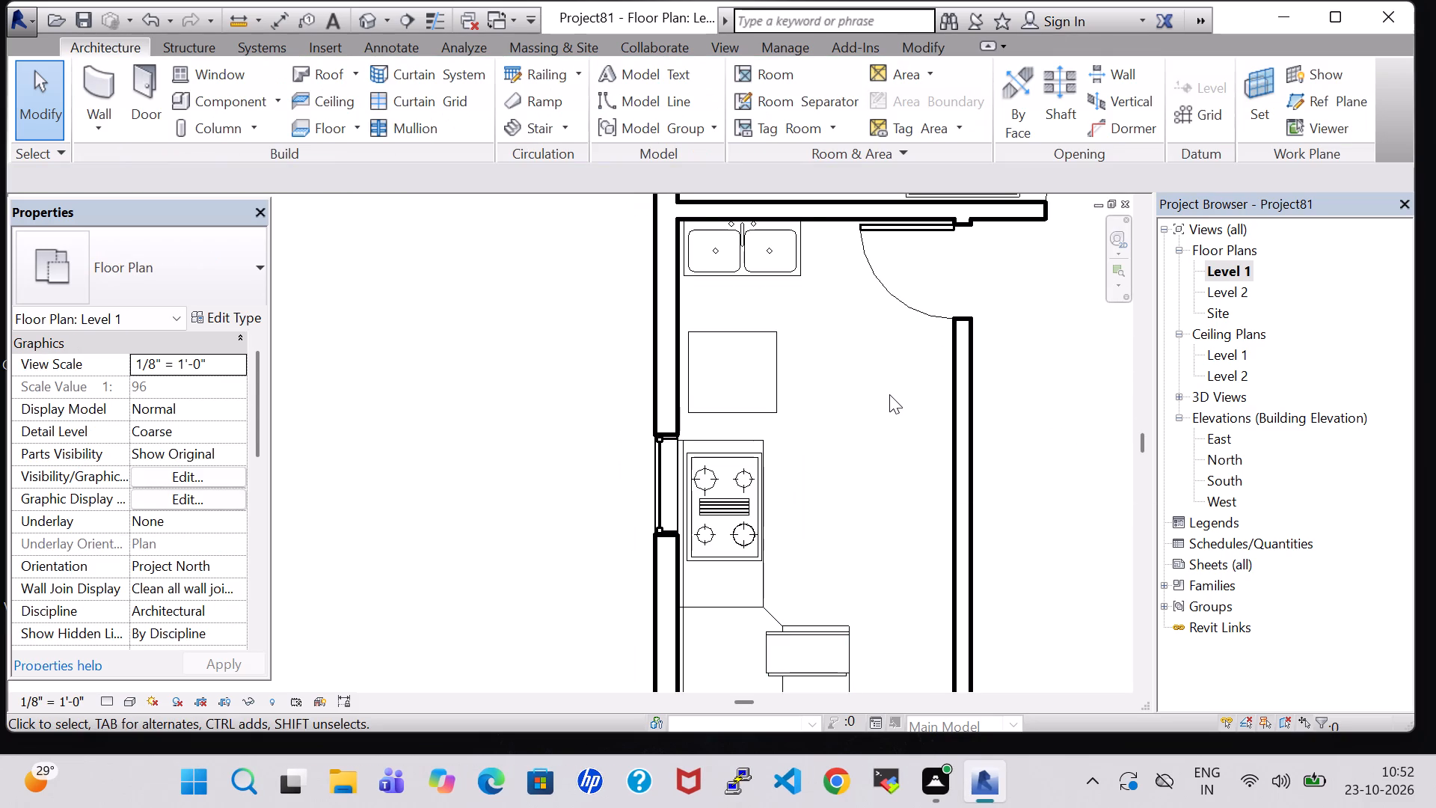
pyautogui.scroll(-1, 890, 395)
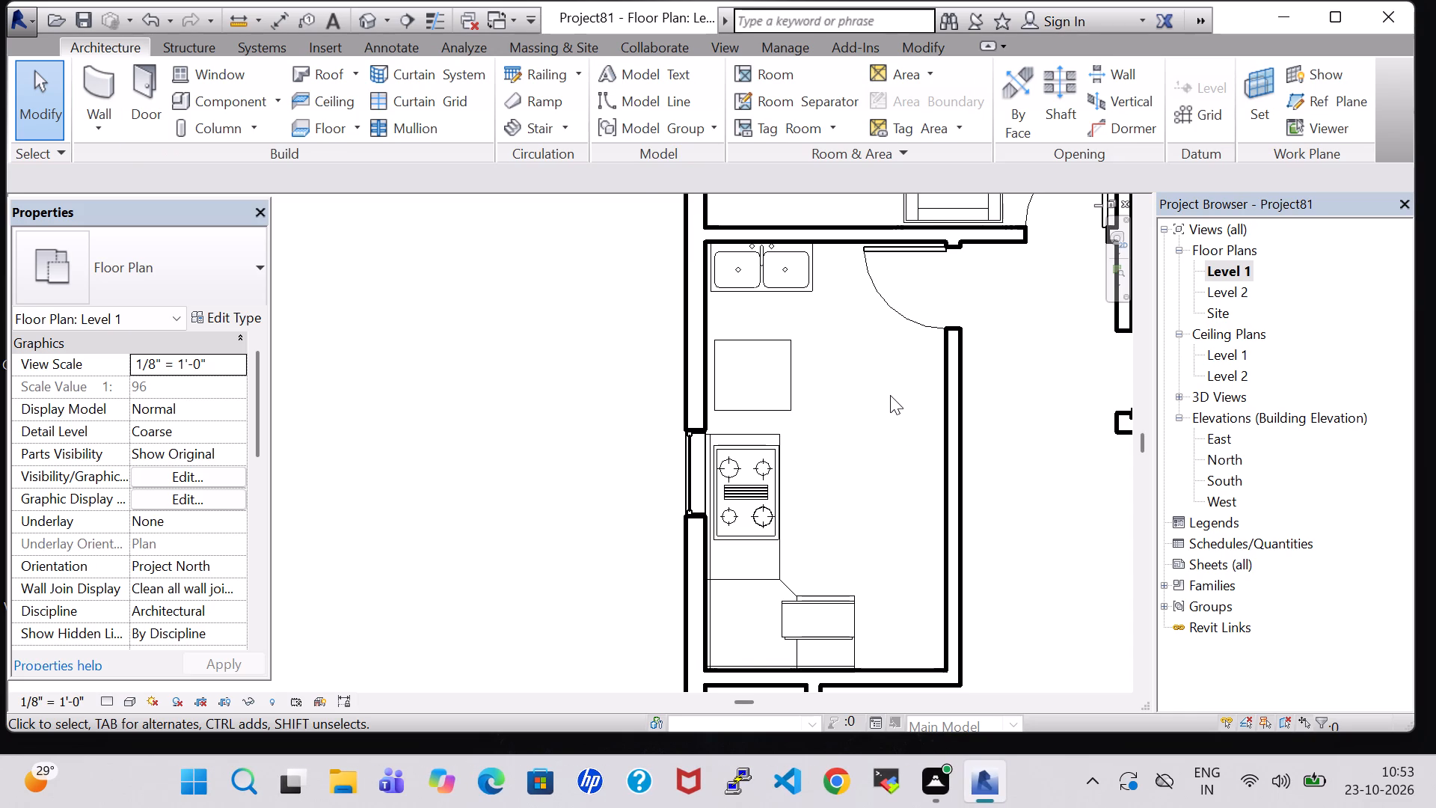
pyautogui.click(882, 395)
# Place a tagged room in the kitchen and name it KITCHEN.
pyautogui.scroll(-5, 882, 395)
pyautogui.click(786, 79)
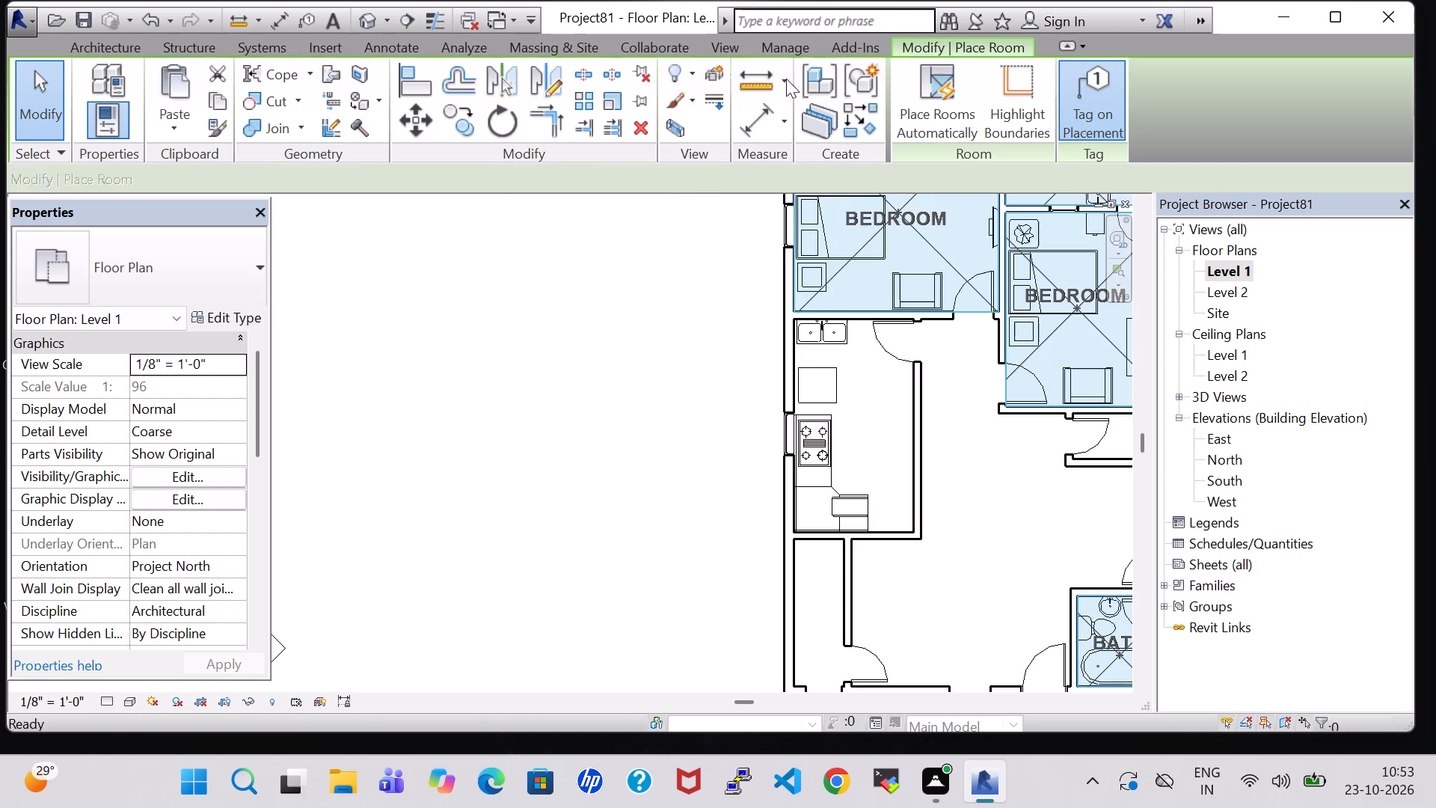
pyautogui.click(850, 449)
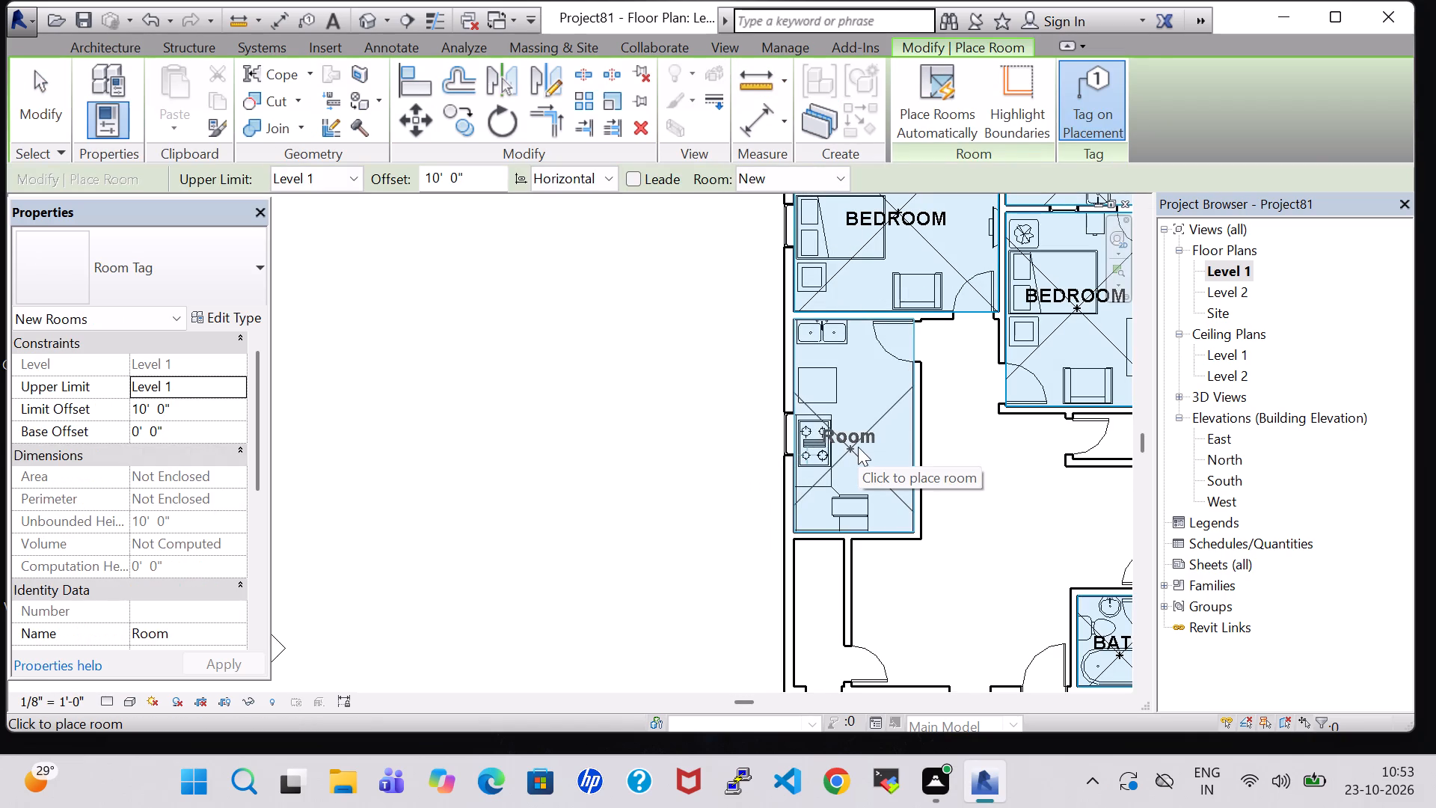
pyautogui.press('Escape')
pyautogui.press('Escape')
pyautogui.doubleClick(858, 435)
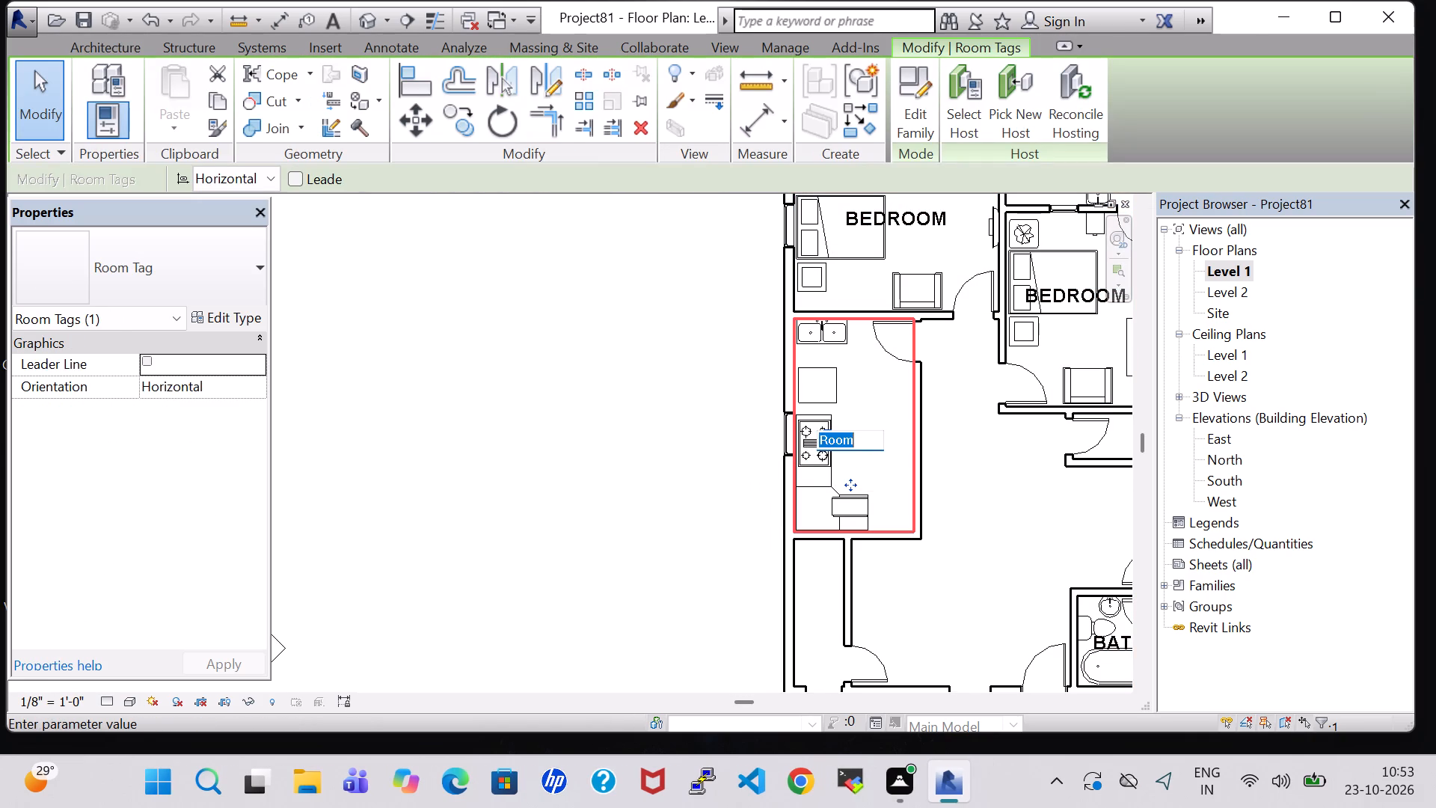
pyautogui.press('BackSpace')
pyautogui.write('KITC')
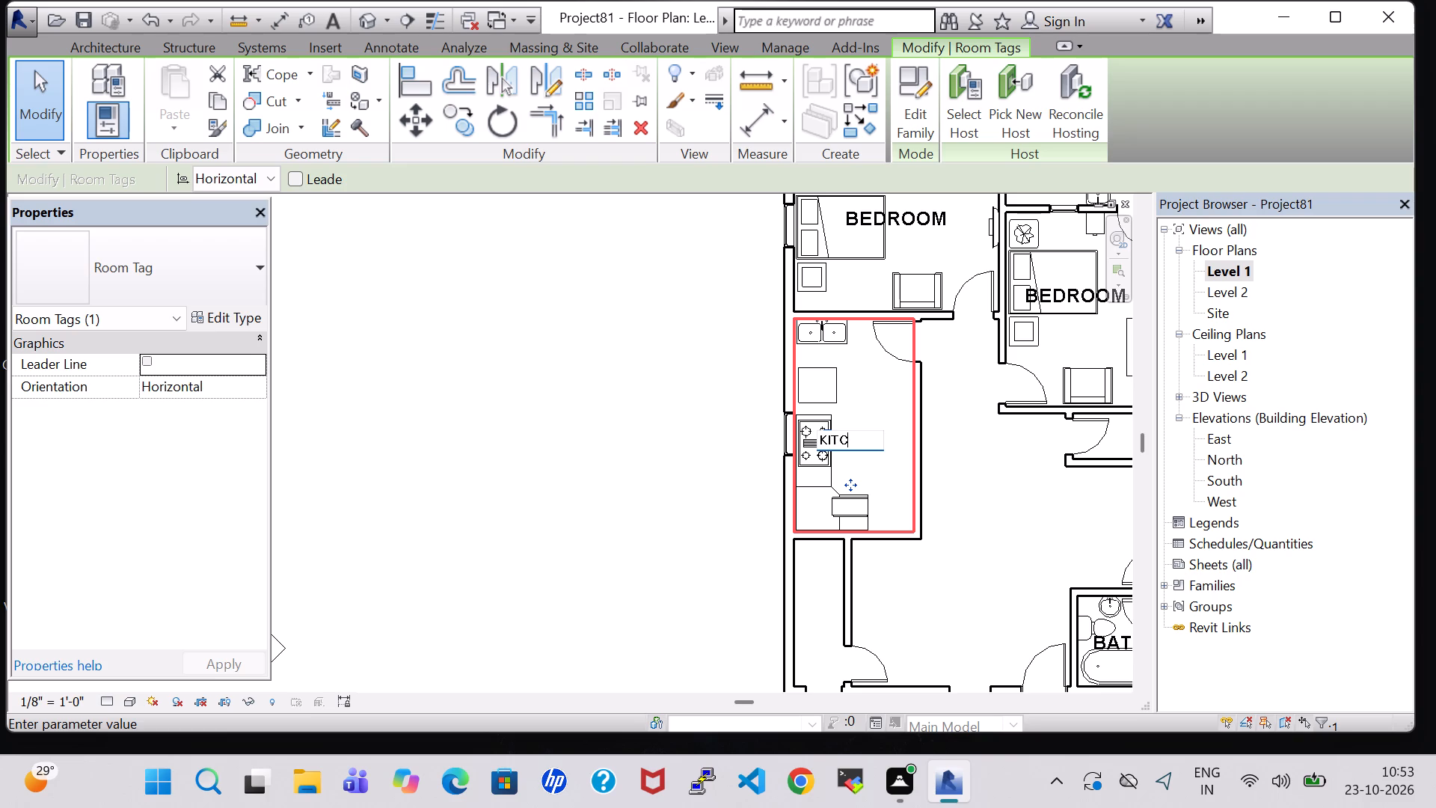
pyautogui.press('h')
pyautogui.write('EN')
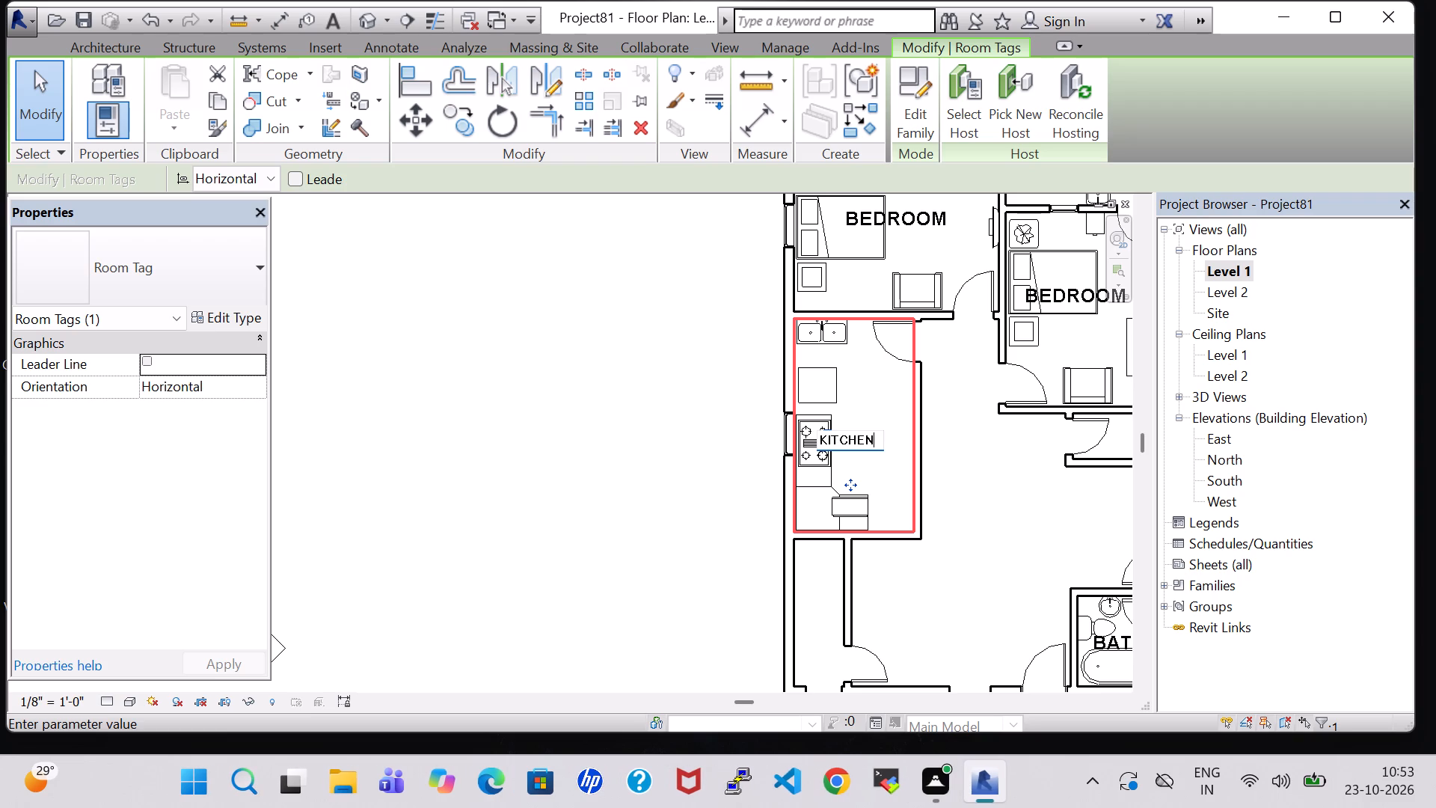
pyautogui.press('Return')
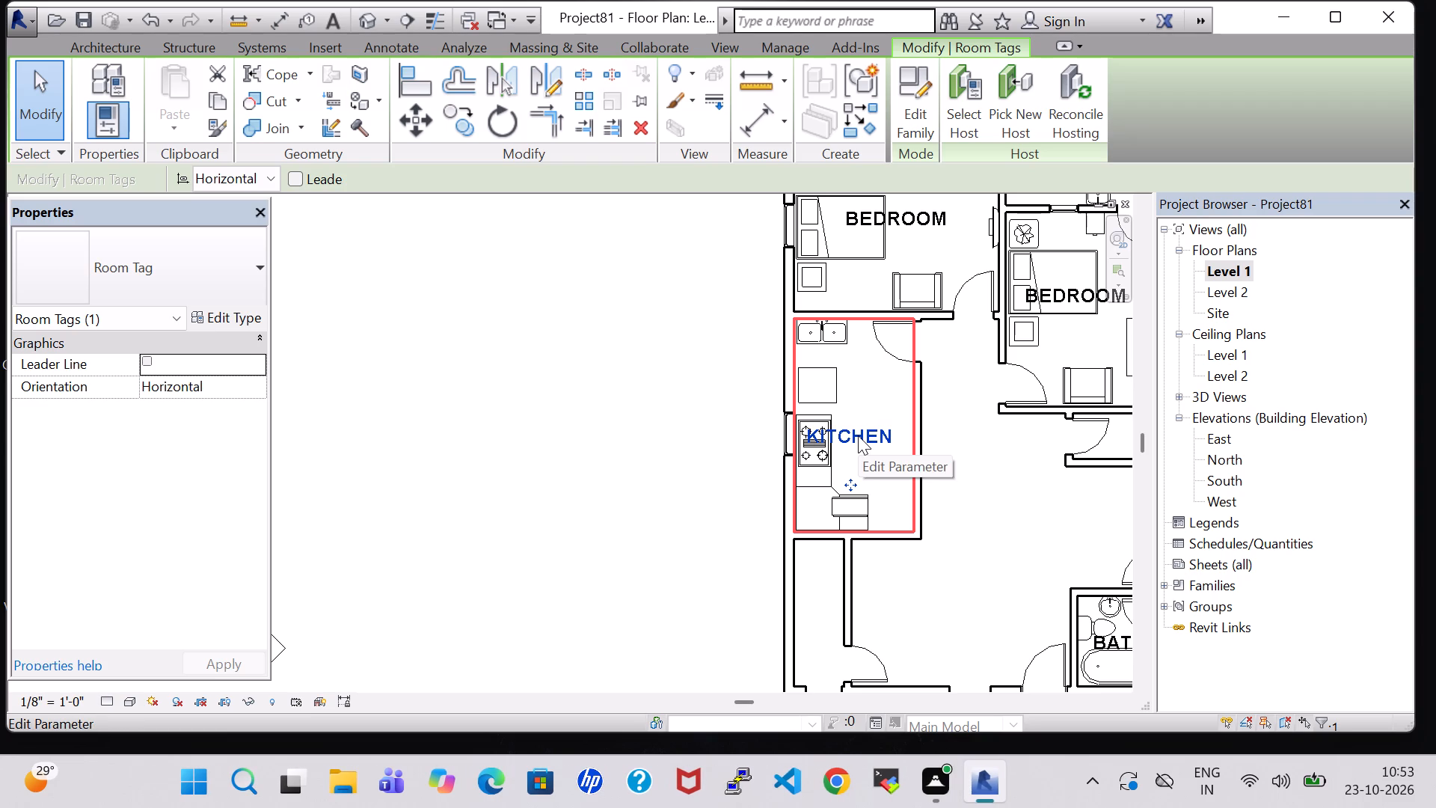
# Nudge the KITCHEN room tag away from the cooktop, toward the room's inner wall.
pyautogui.press('Right')
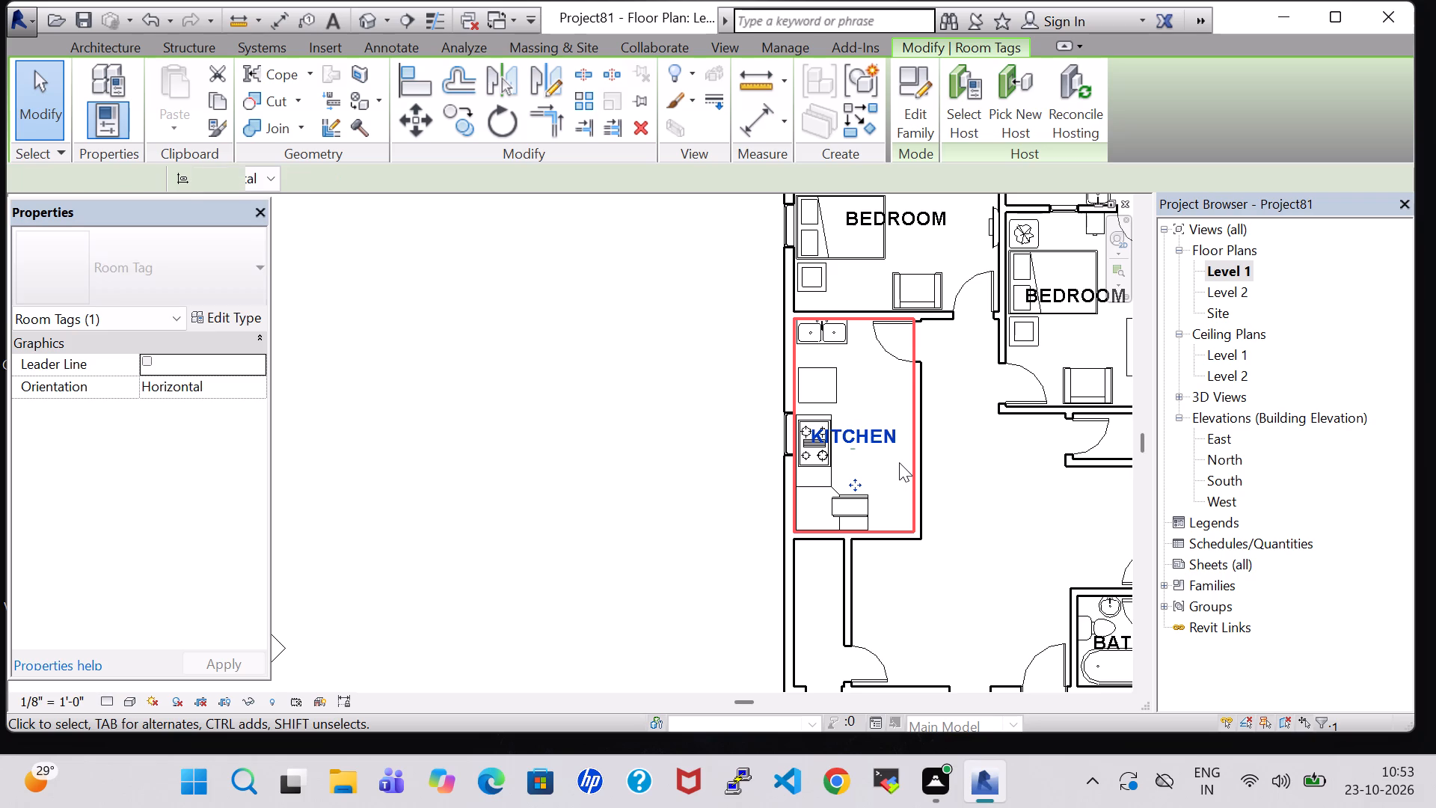
pyautogui.press('Right')
pyautogui.press('Right')
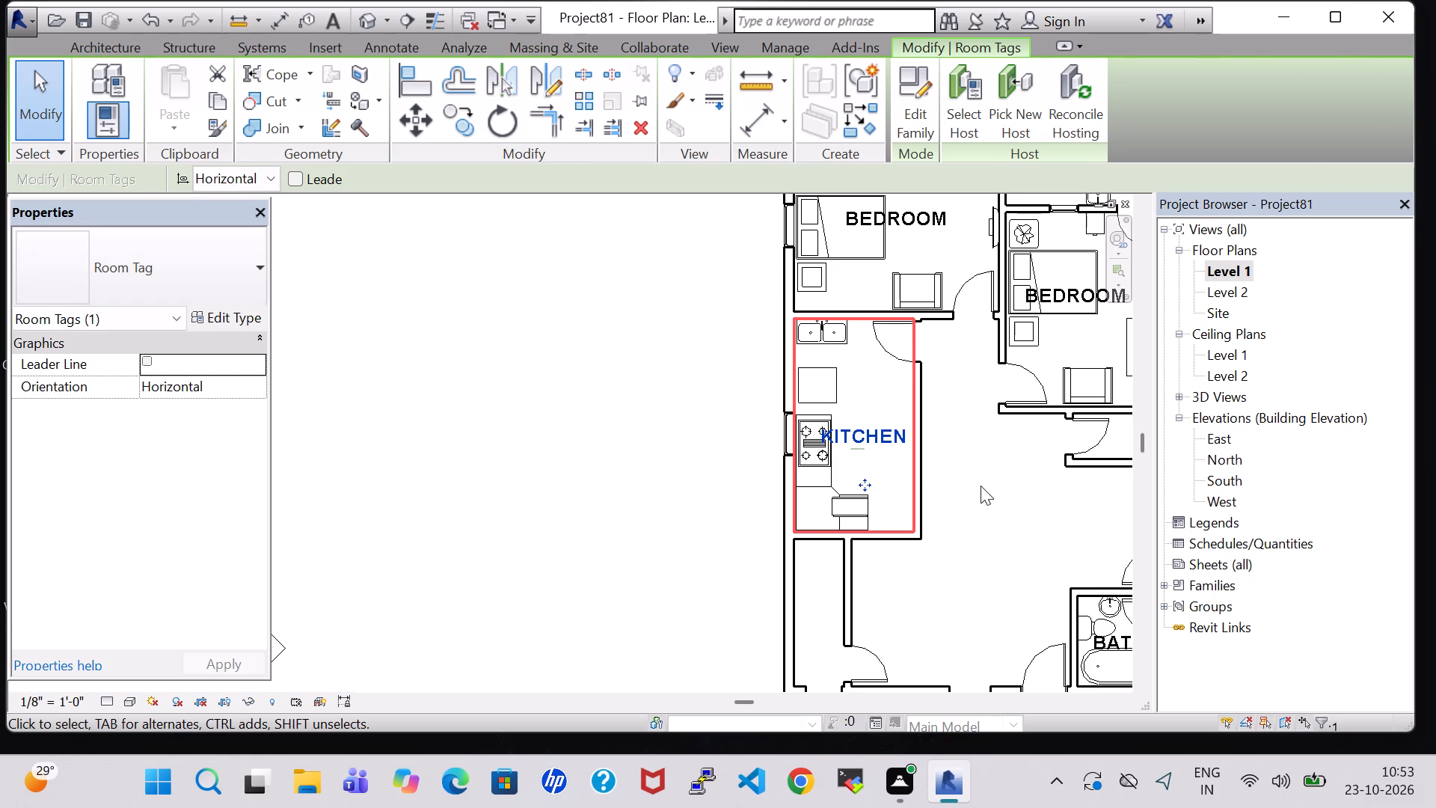
pyautogui.click(981, 486)
# Place a tagged room in the small enclosure below the bedroom beside the utility and name it STORE.
pyautogui.moveTo(981, 486); pyautogui.dragTo(755, 497, button='middle')
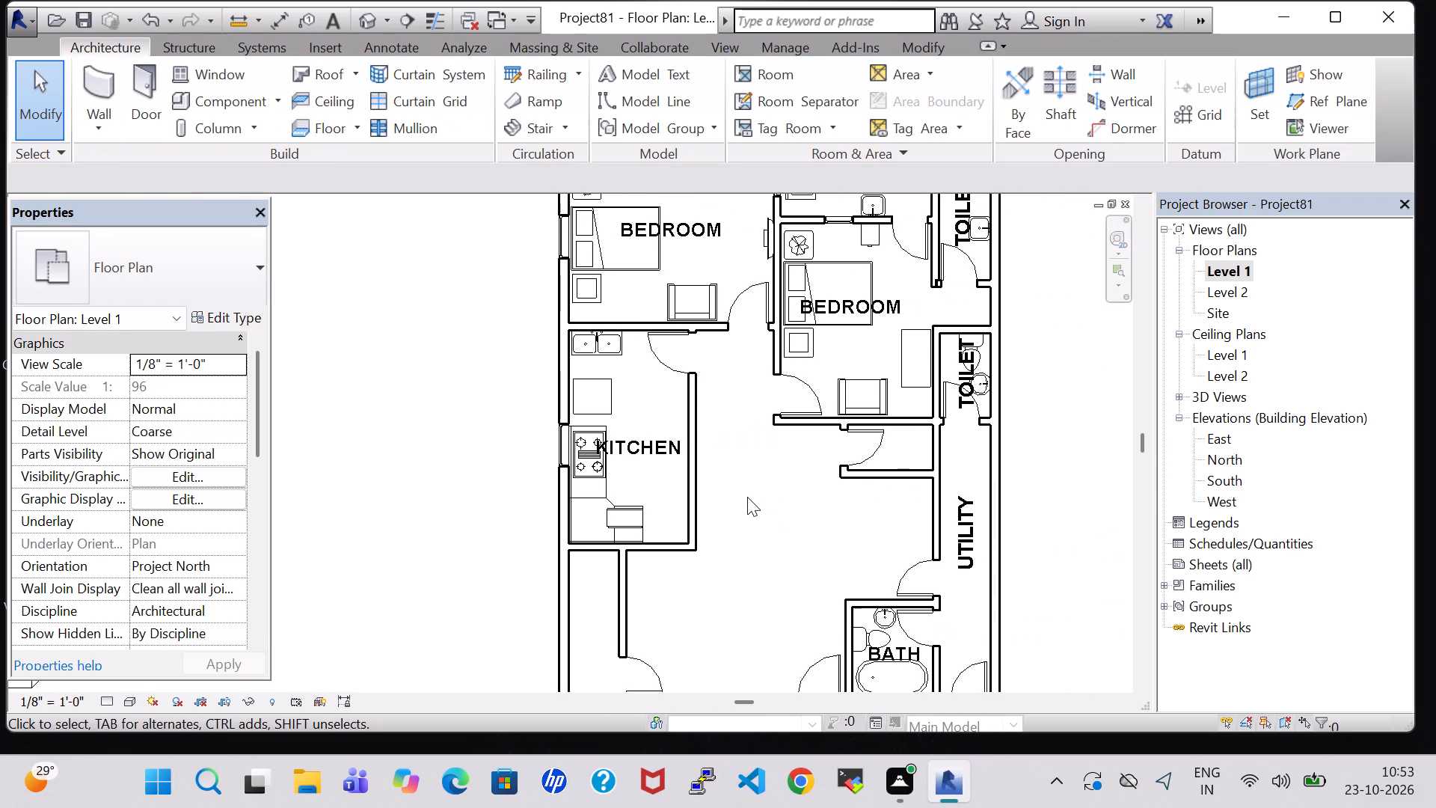
pyautogui.click(786, 73)
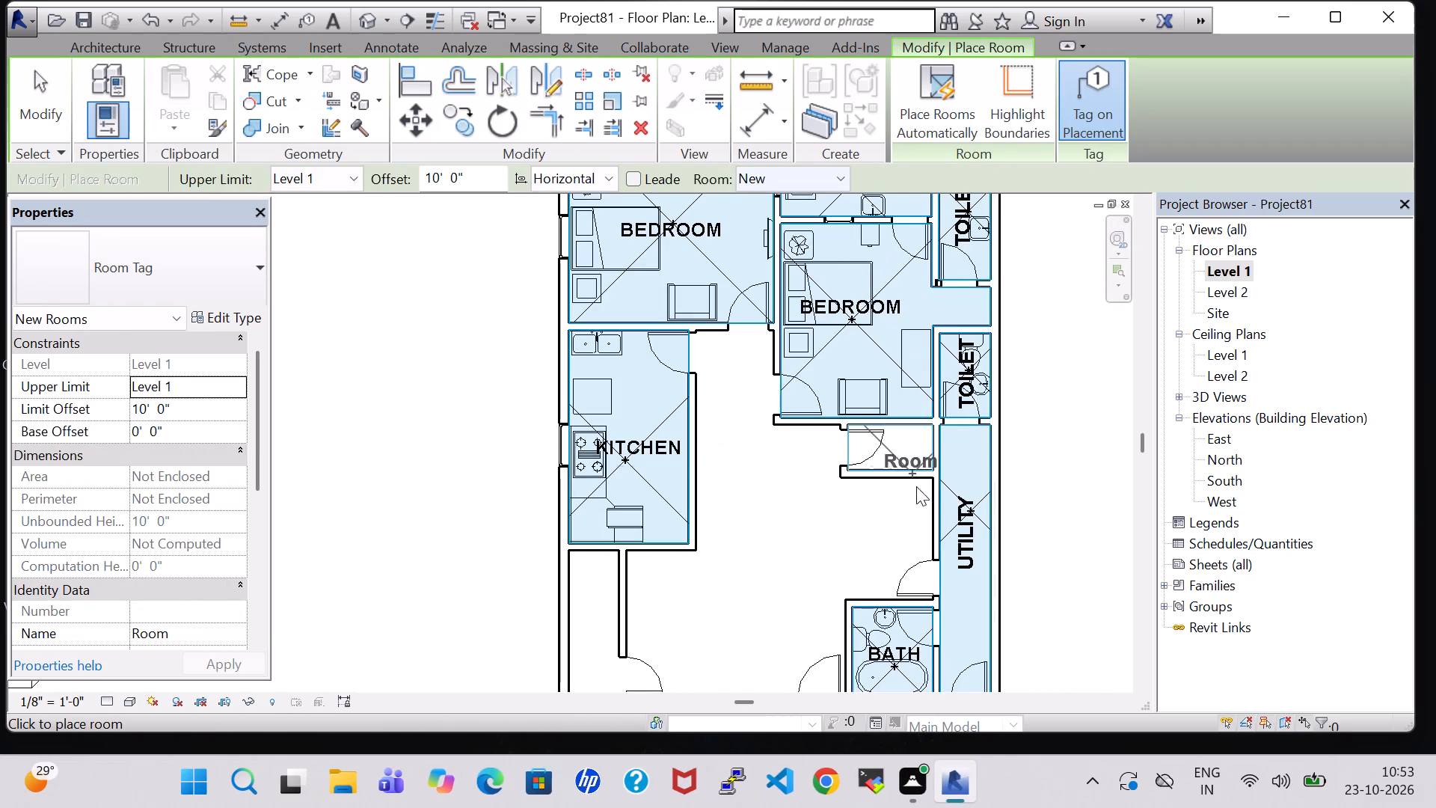
pyautogui.click(901, 465)
pyautogui.press('Escape')
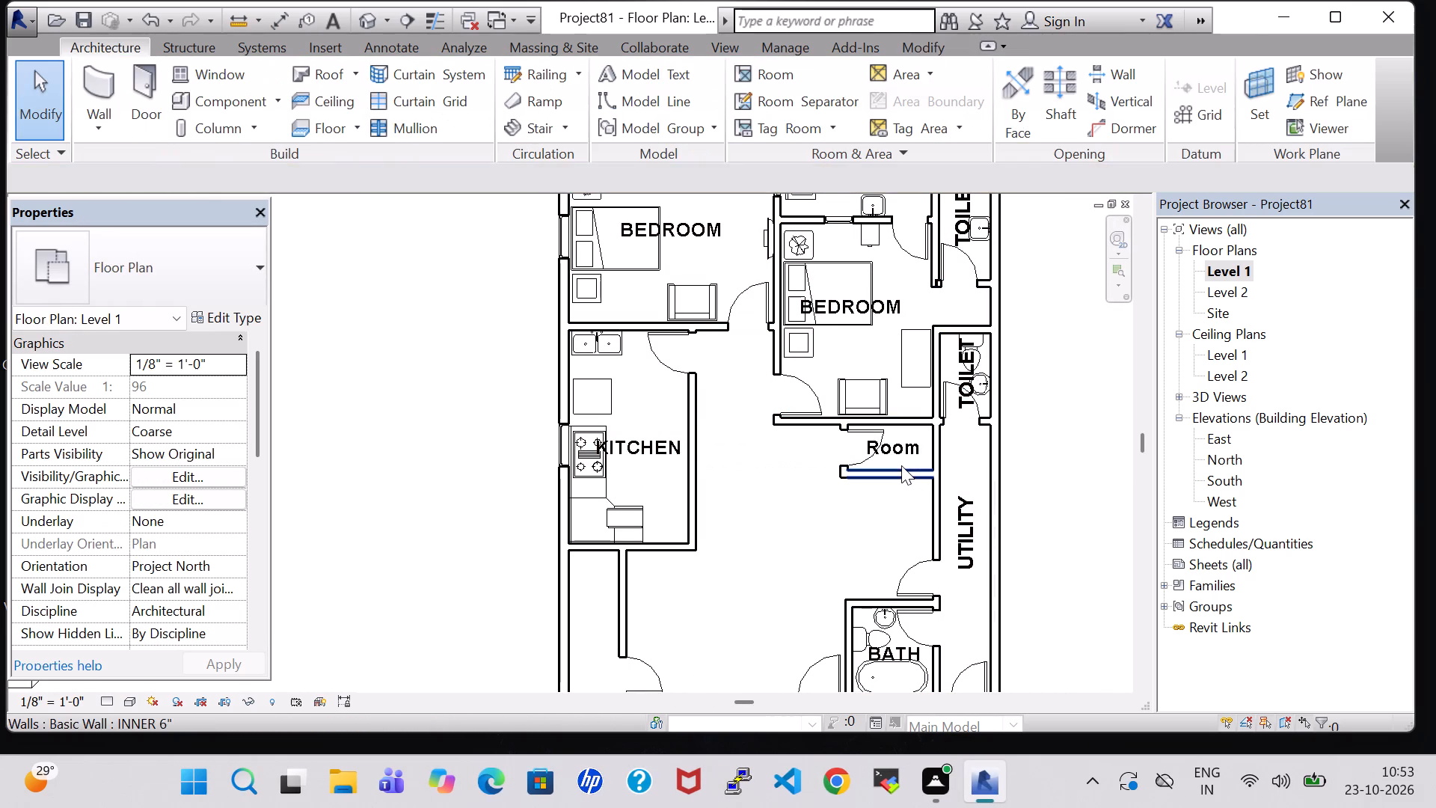
pyautogui.press('Escape')
pyautogui.doubleClick(897, 451)
pyautogui.press('BackSpace')
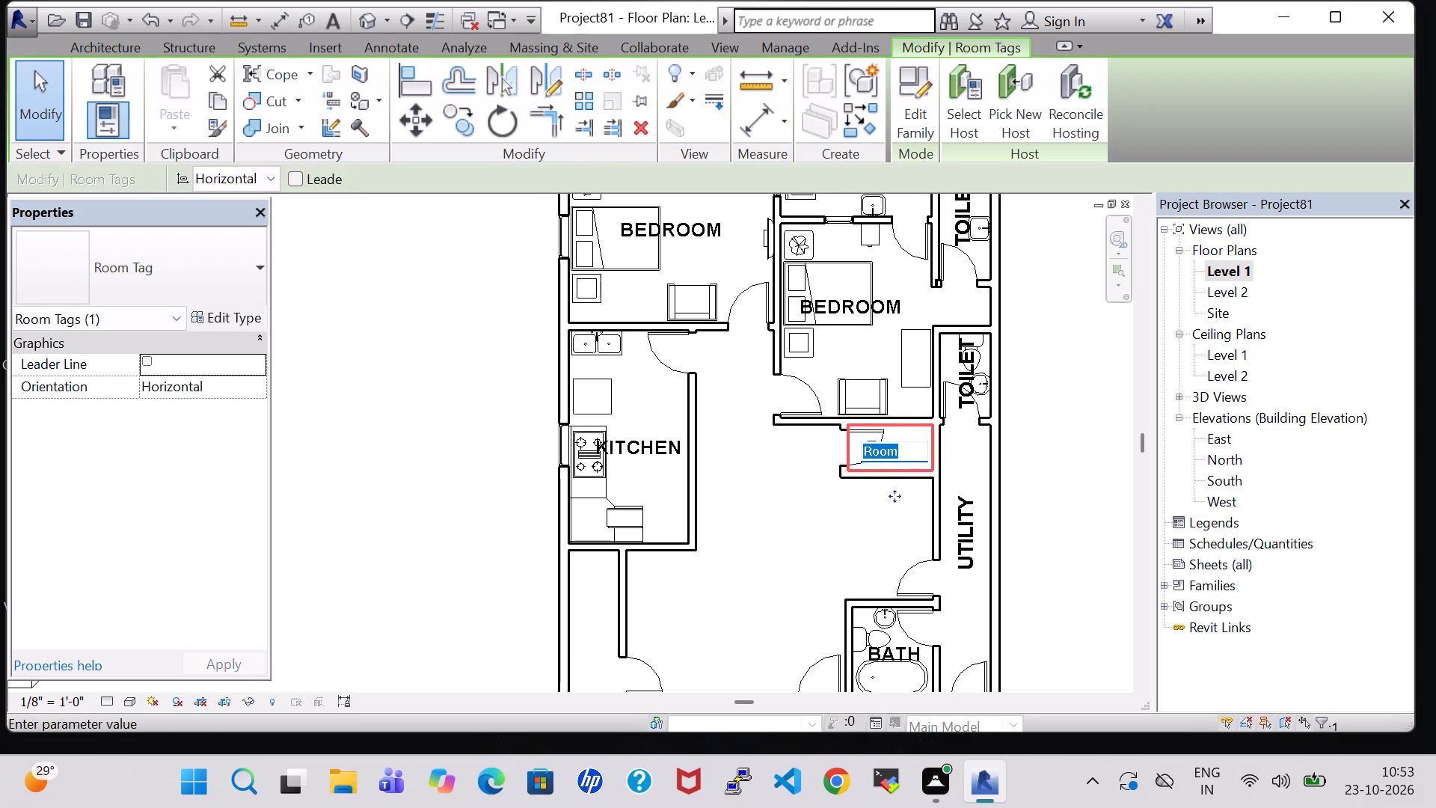
pyautogui.write('STORE')
pyautogui.press('Return')
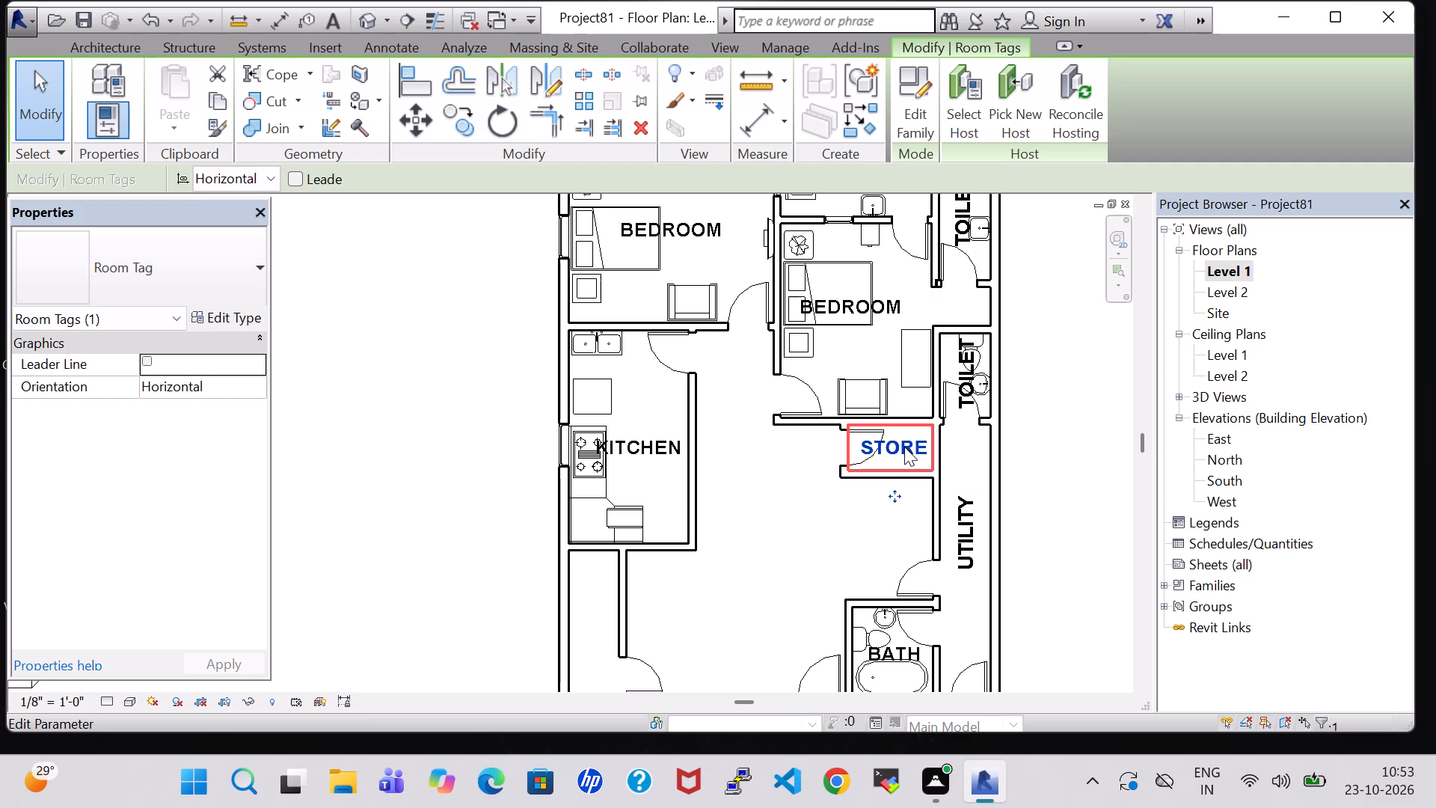
pyautogui.click(762, 560)
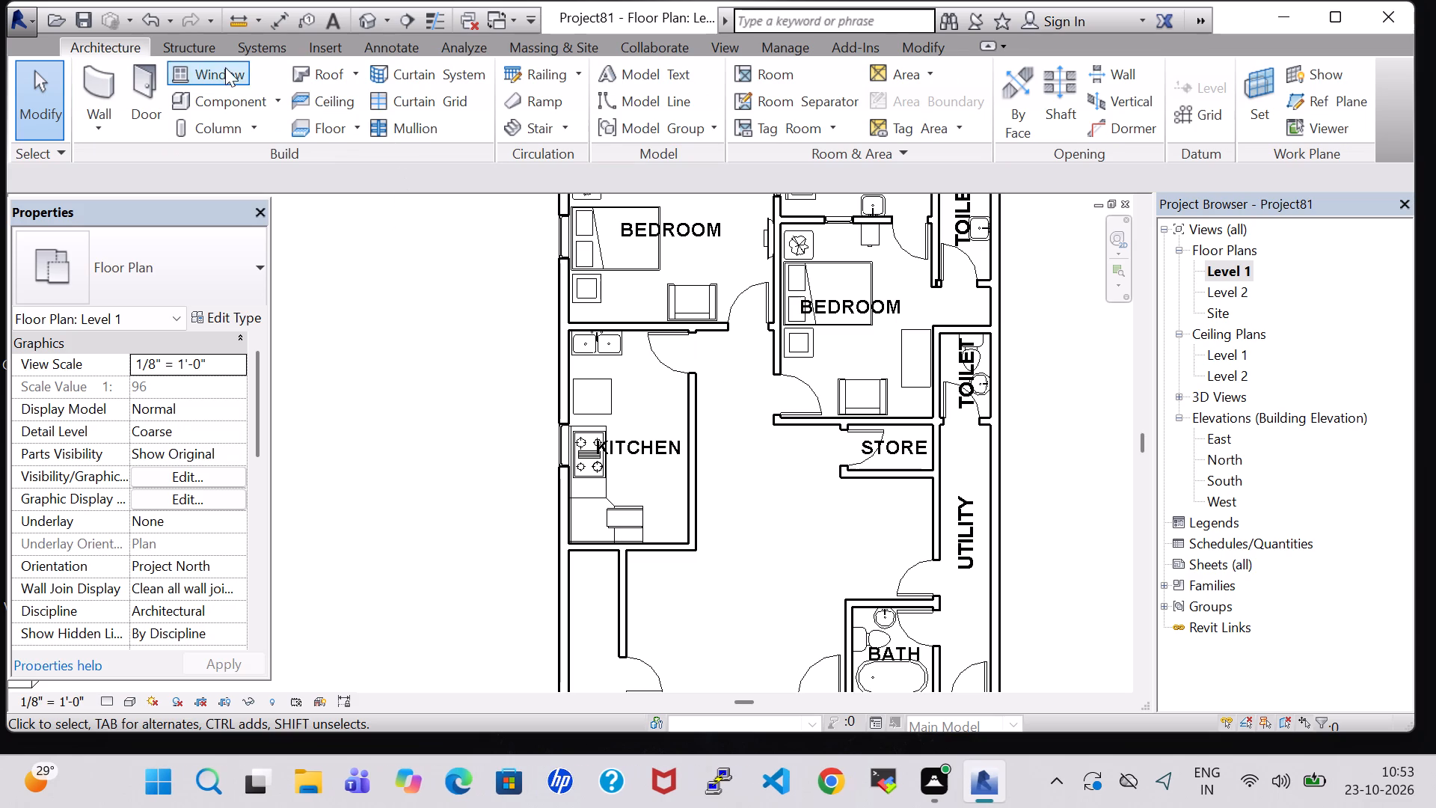
# Load the Shelving family from the library's Furniture Storage folder as a component.
pyautogui.click(220, 102)
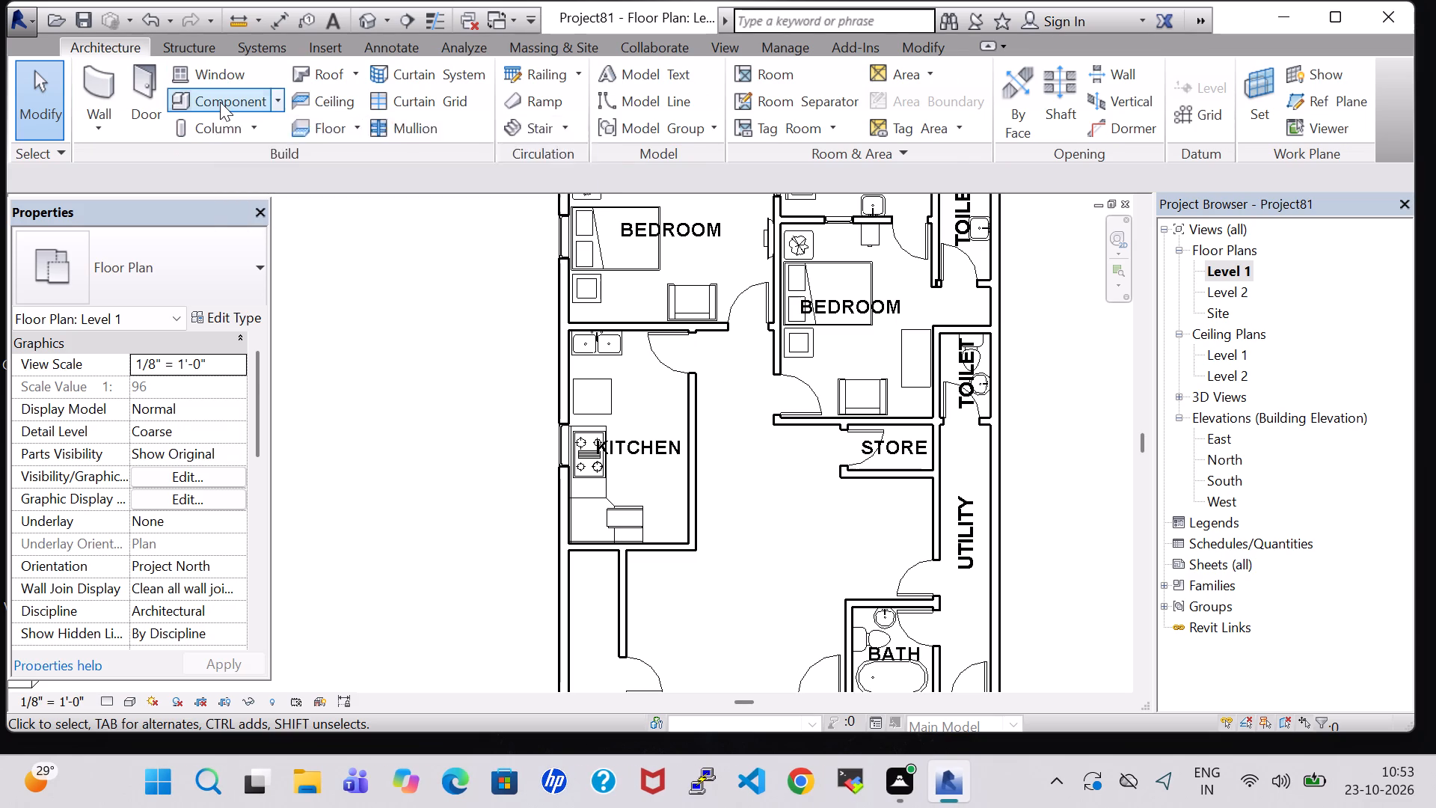
pyautogui.click(914, 124)
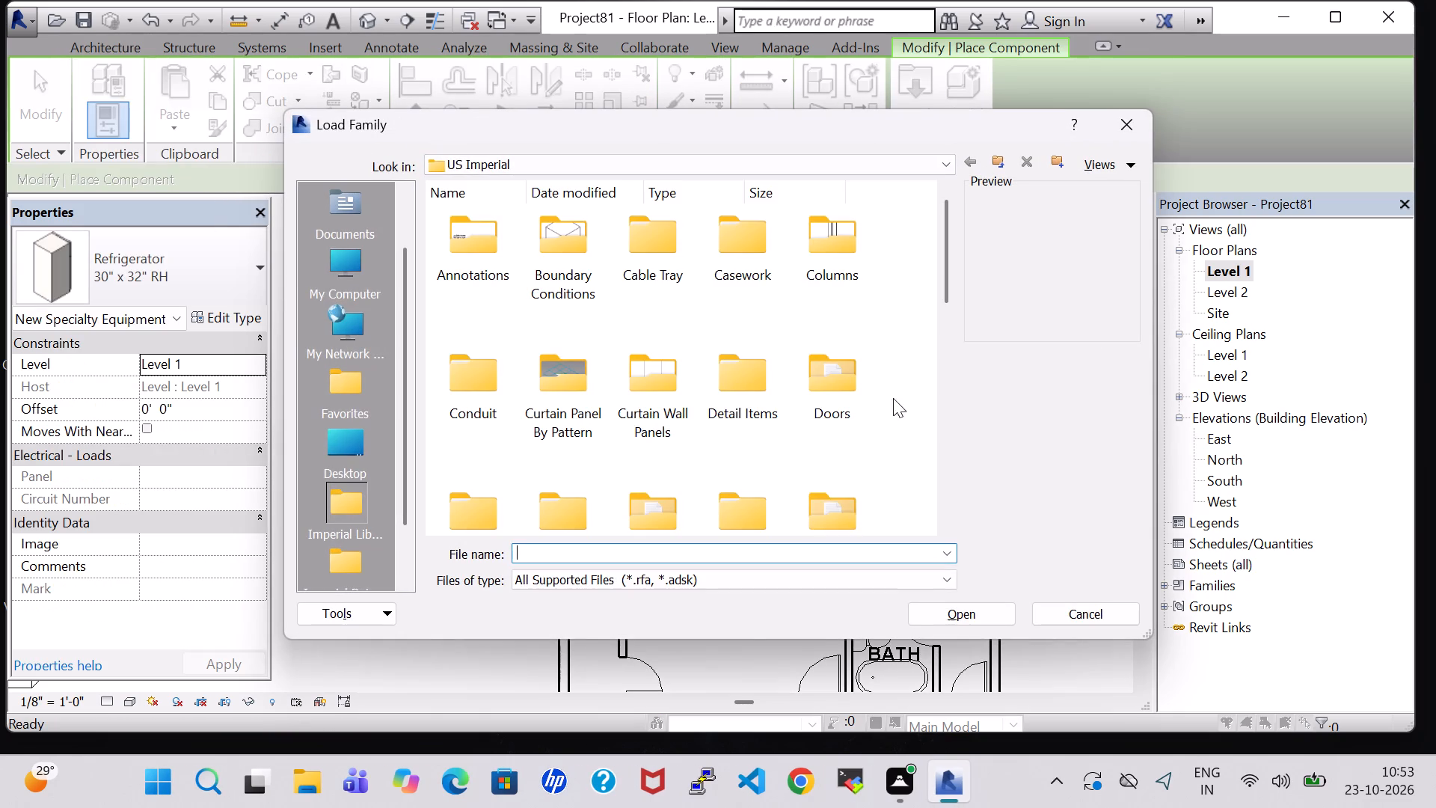
pyautogui.doubleClick(844, 521)
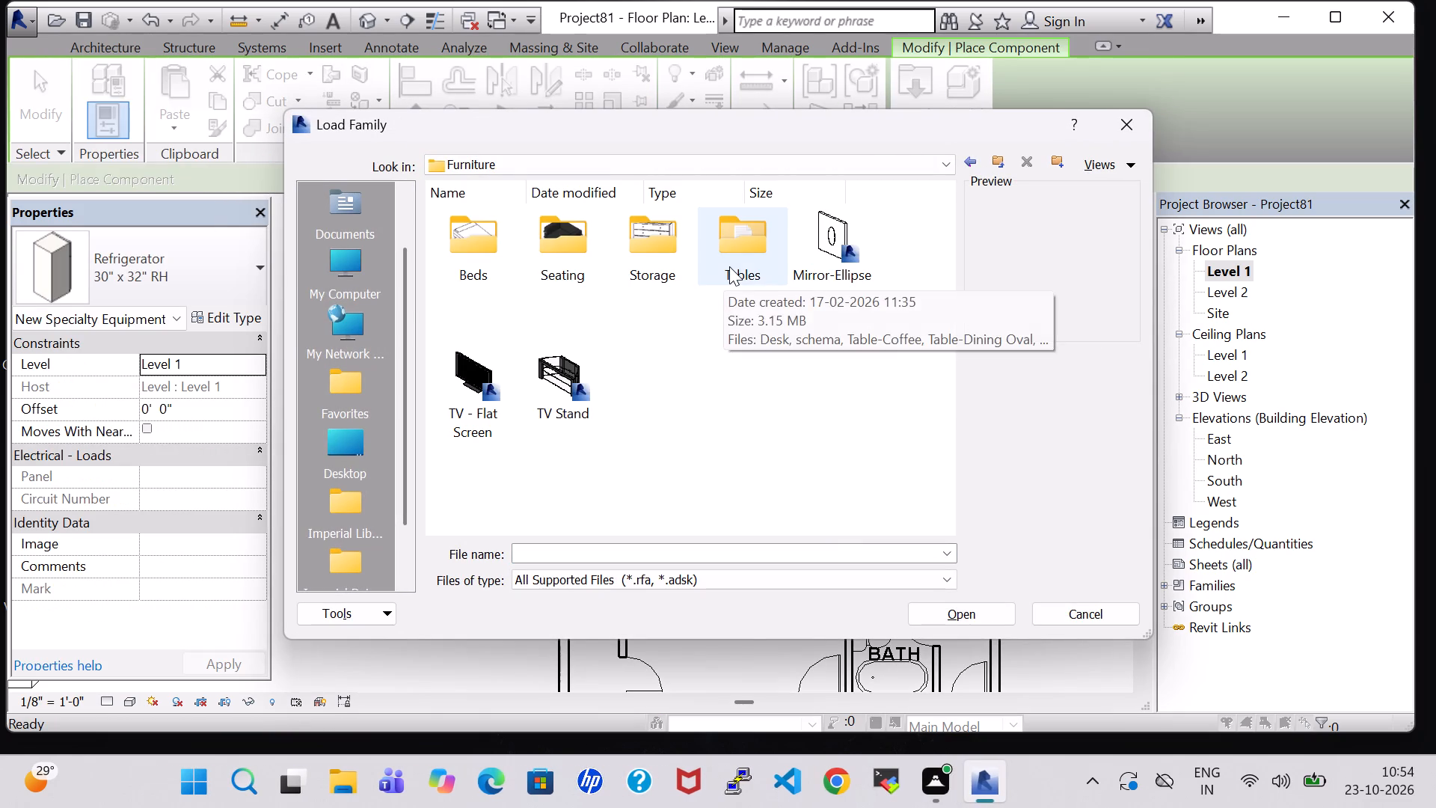
pyautogui.doubleClick(654, 245)
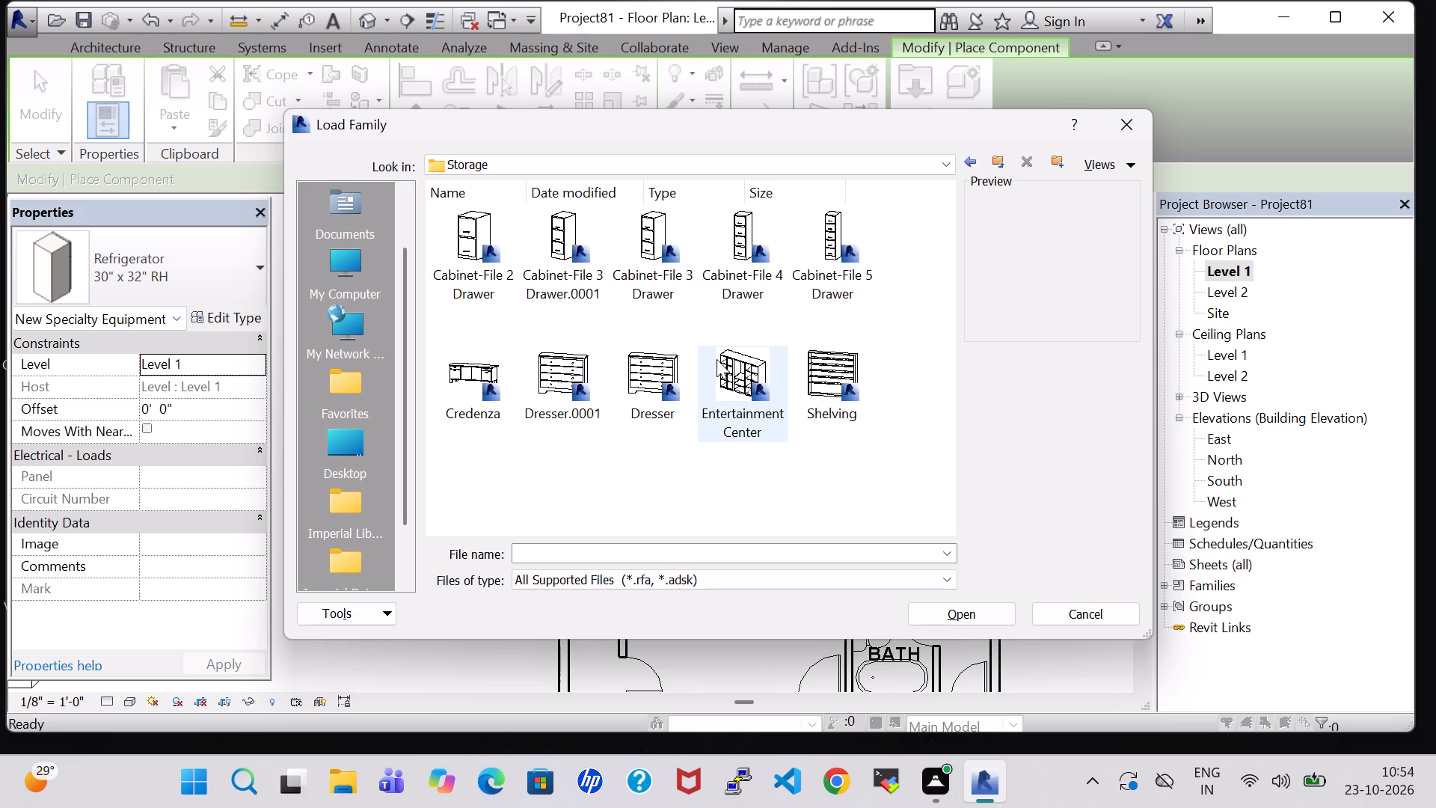
pyautogui.click(824, 375)
pyautogui.click(989, 618)
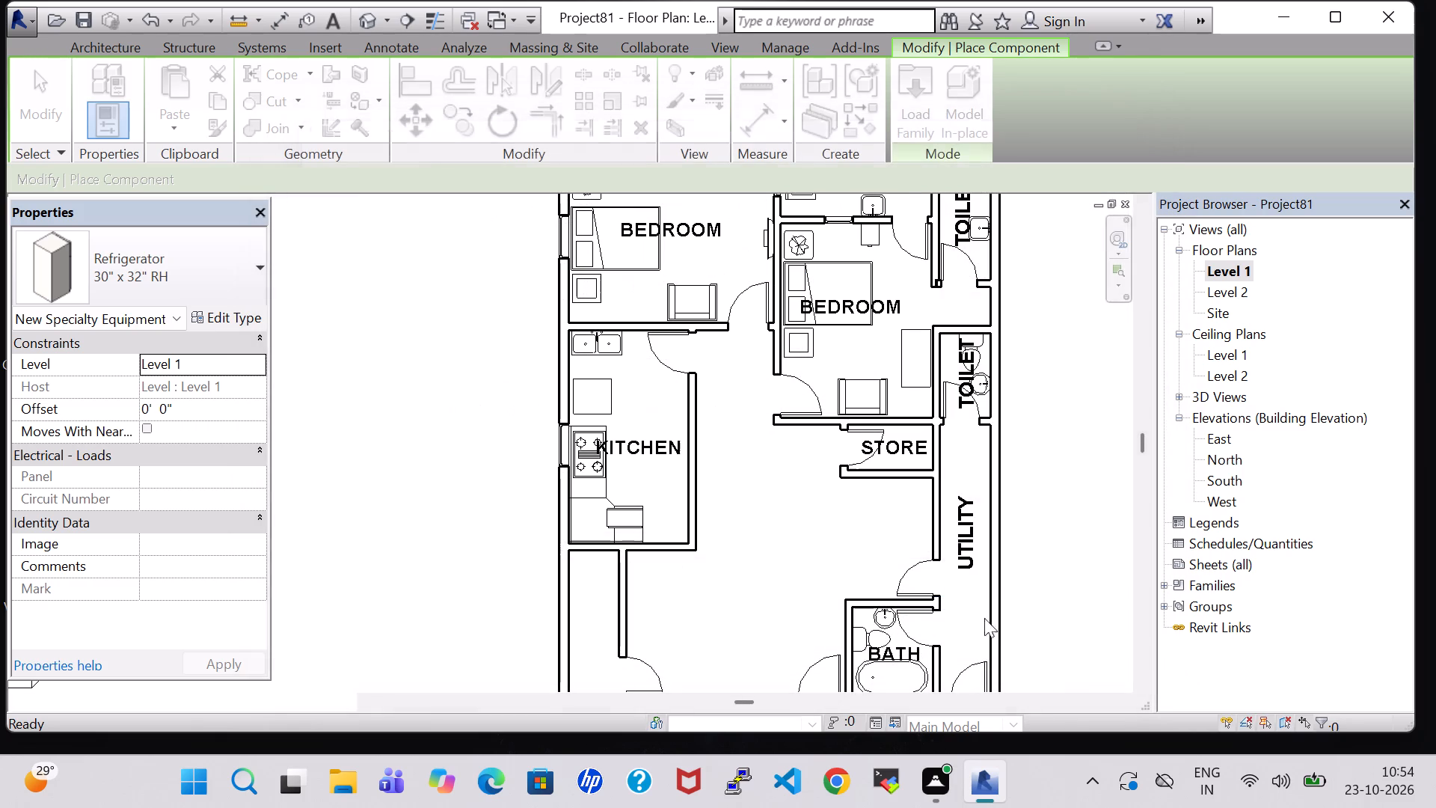
# Place the 36" x 10" x 72" shelving lengthwise against the store's lower wall, near its inner corner.
pyautogui.scroll(6, 906, 470)
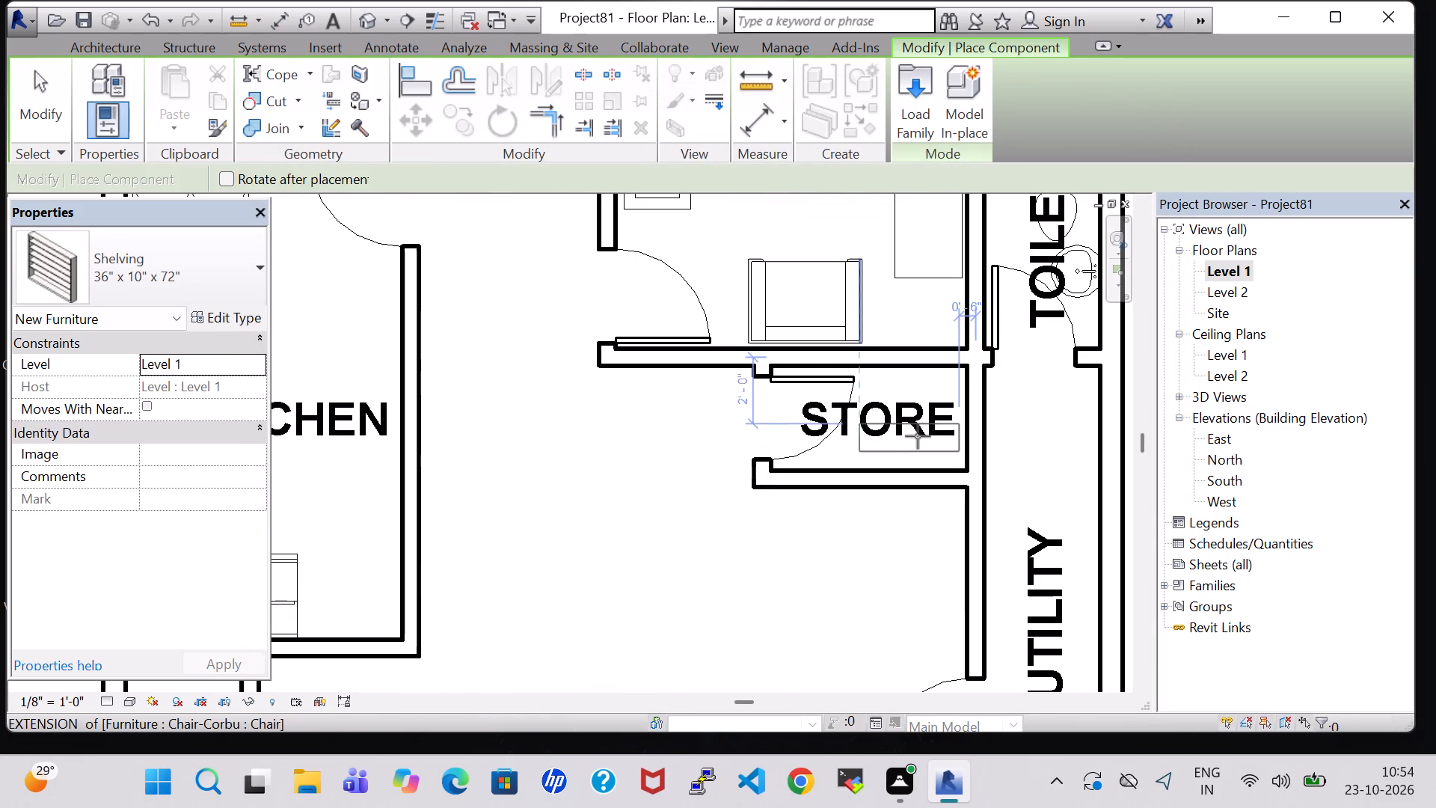
pyautogui.press('space')
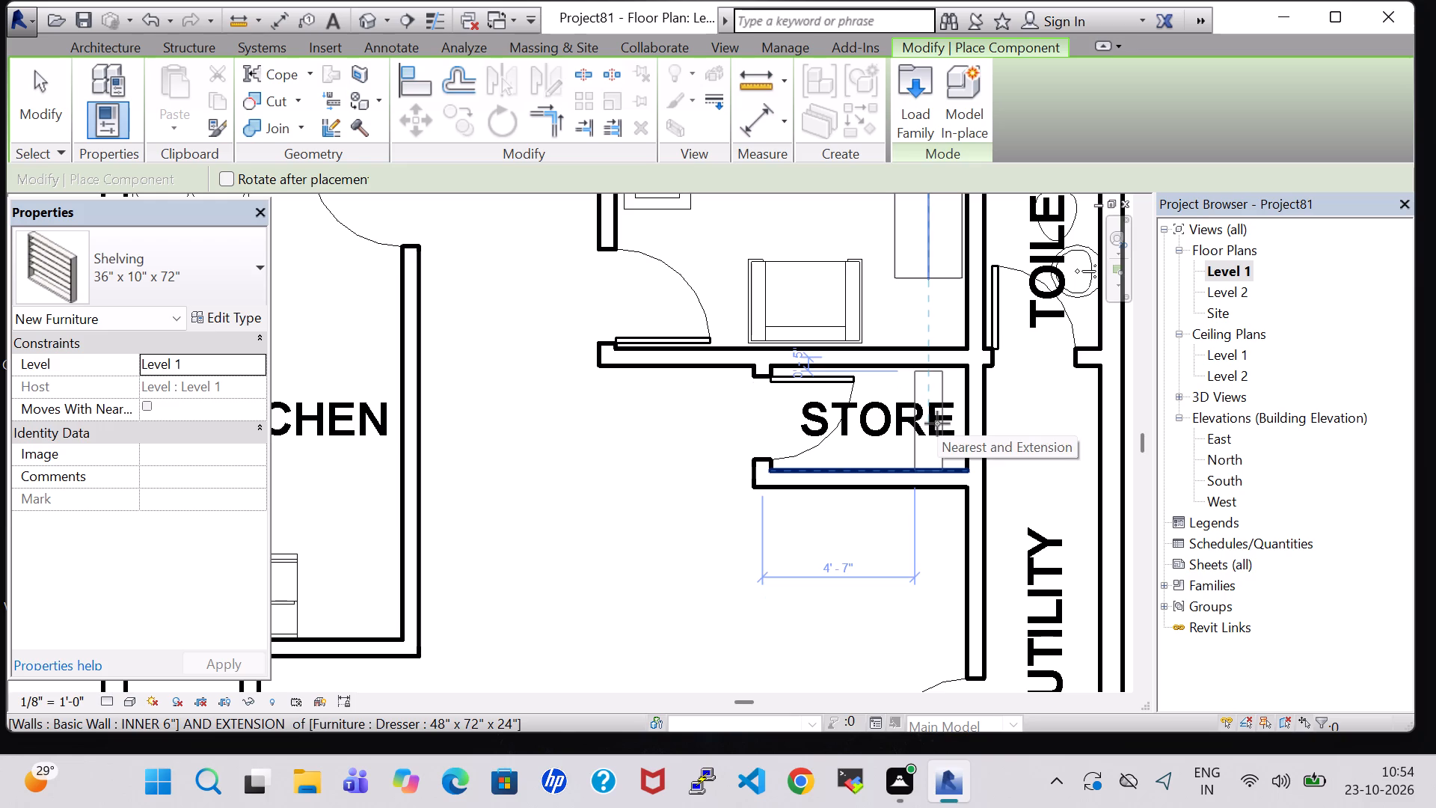
pyautogui.press('space')
pyautogui.press('space')
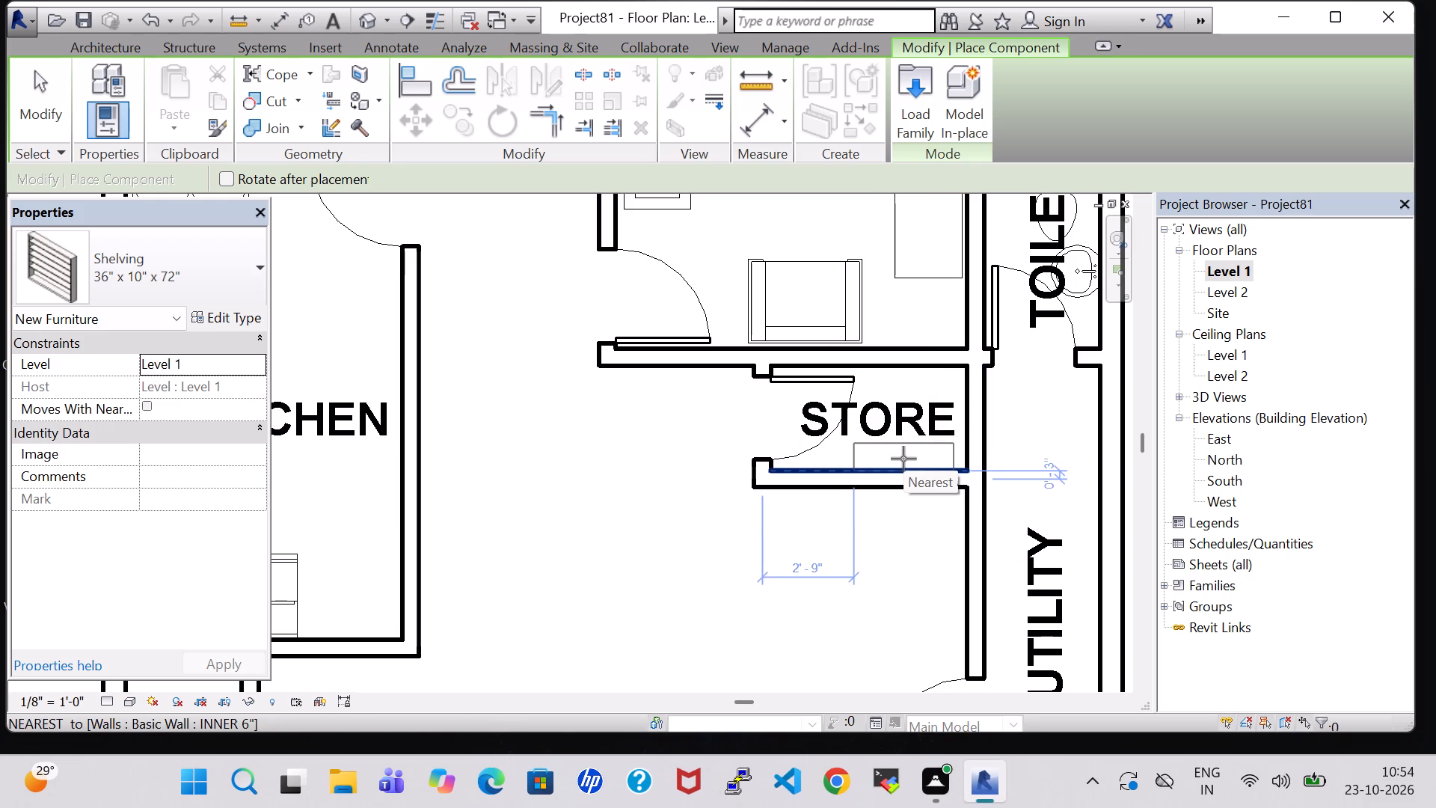
pyautogui.click(903, 459)
pyautogui.press('Escape')
pyautogui.press('Escape')
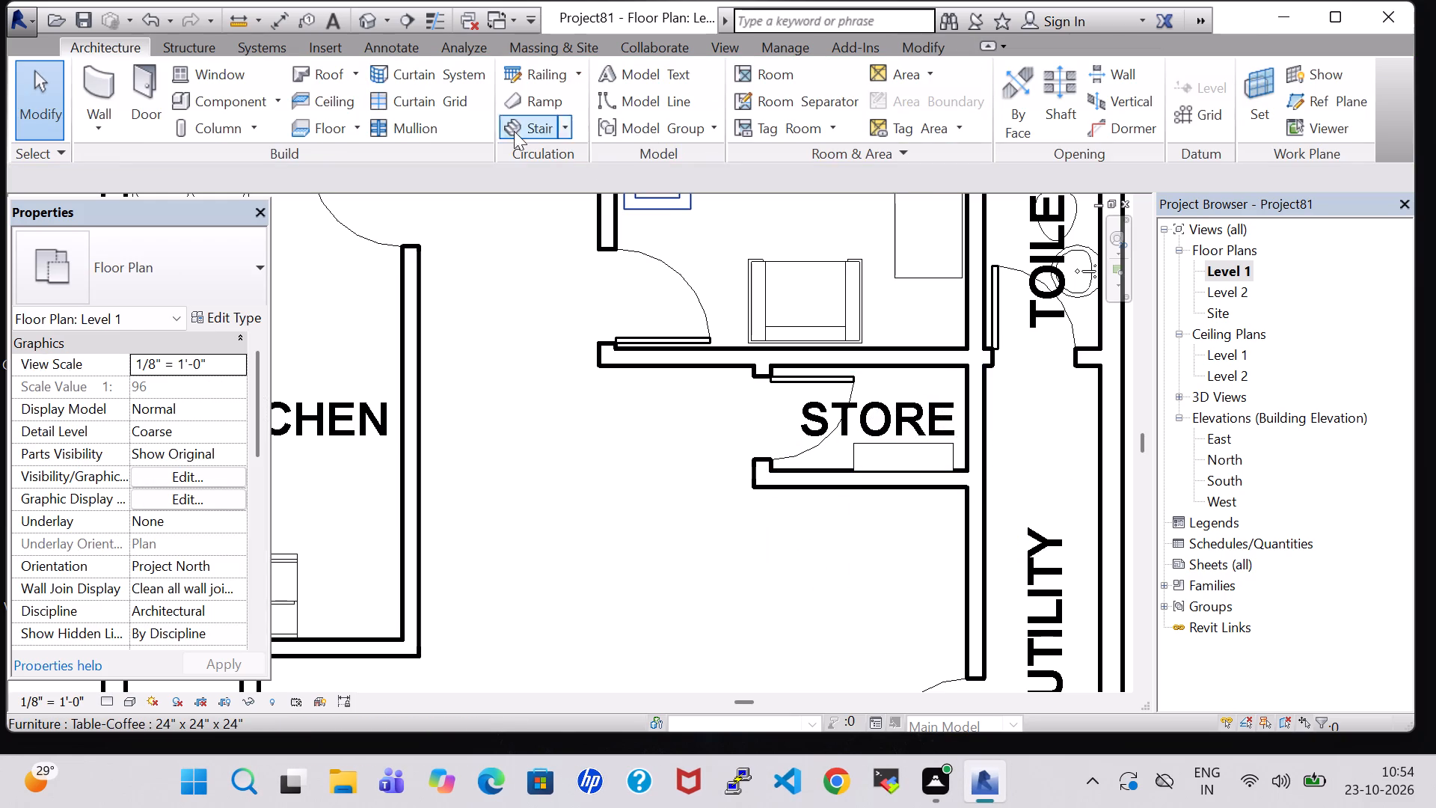
# Examine the store and surrounding rooms from different angles in 3D and return to the Level 1 floor plan.
pyautogui.click(357, 24)
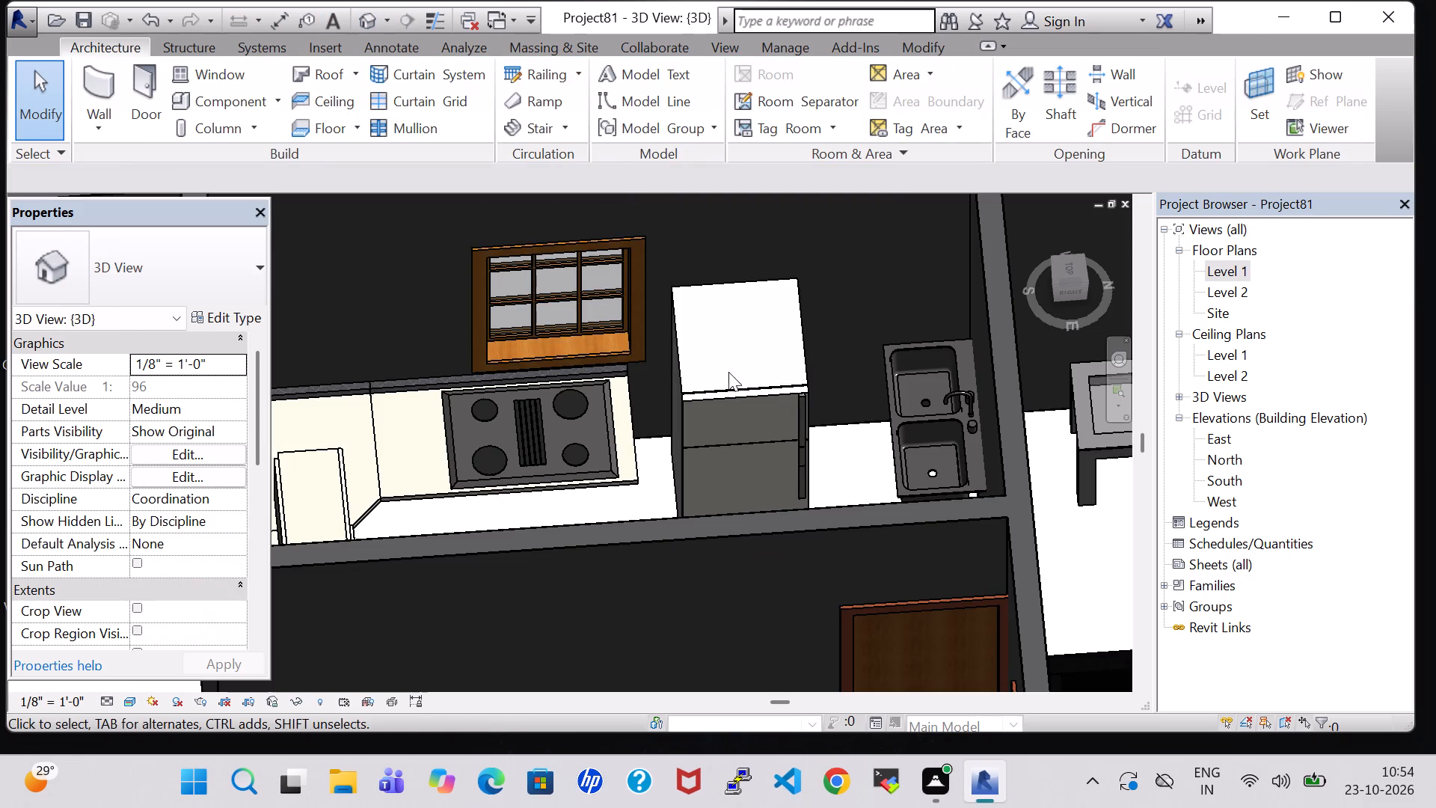
pyautogui.moveTo(806, 432); pyautogui.dragTo(813, 319, button='middle')
pyautogui.scroll(-9, 813, 345)
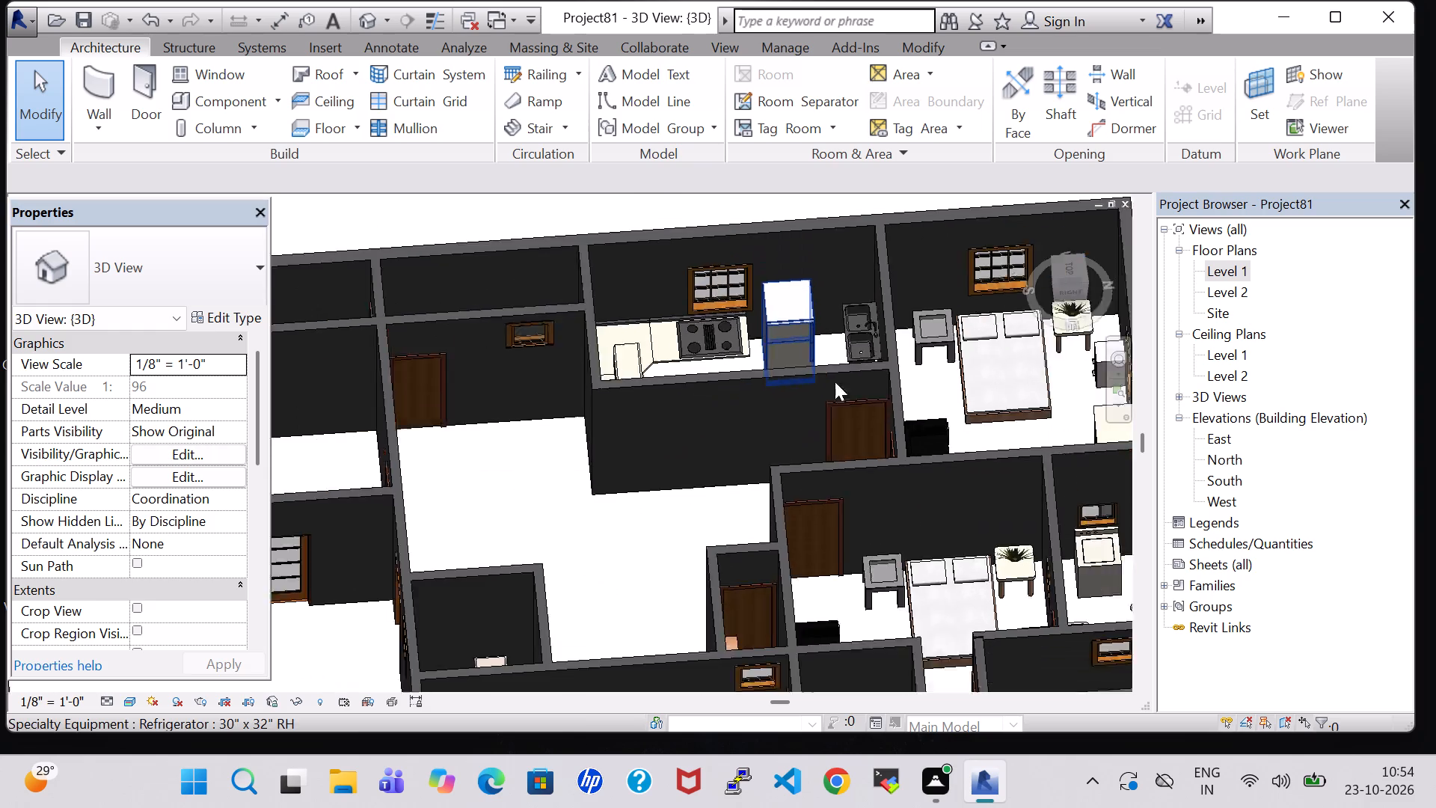
pyautogui.keyDown('shift'); pyautogui.moveTo(648, 515); pyautogui.dragTo(585, 516, button='middle'); pyautogui.keyUp('shift')
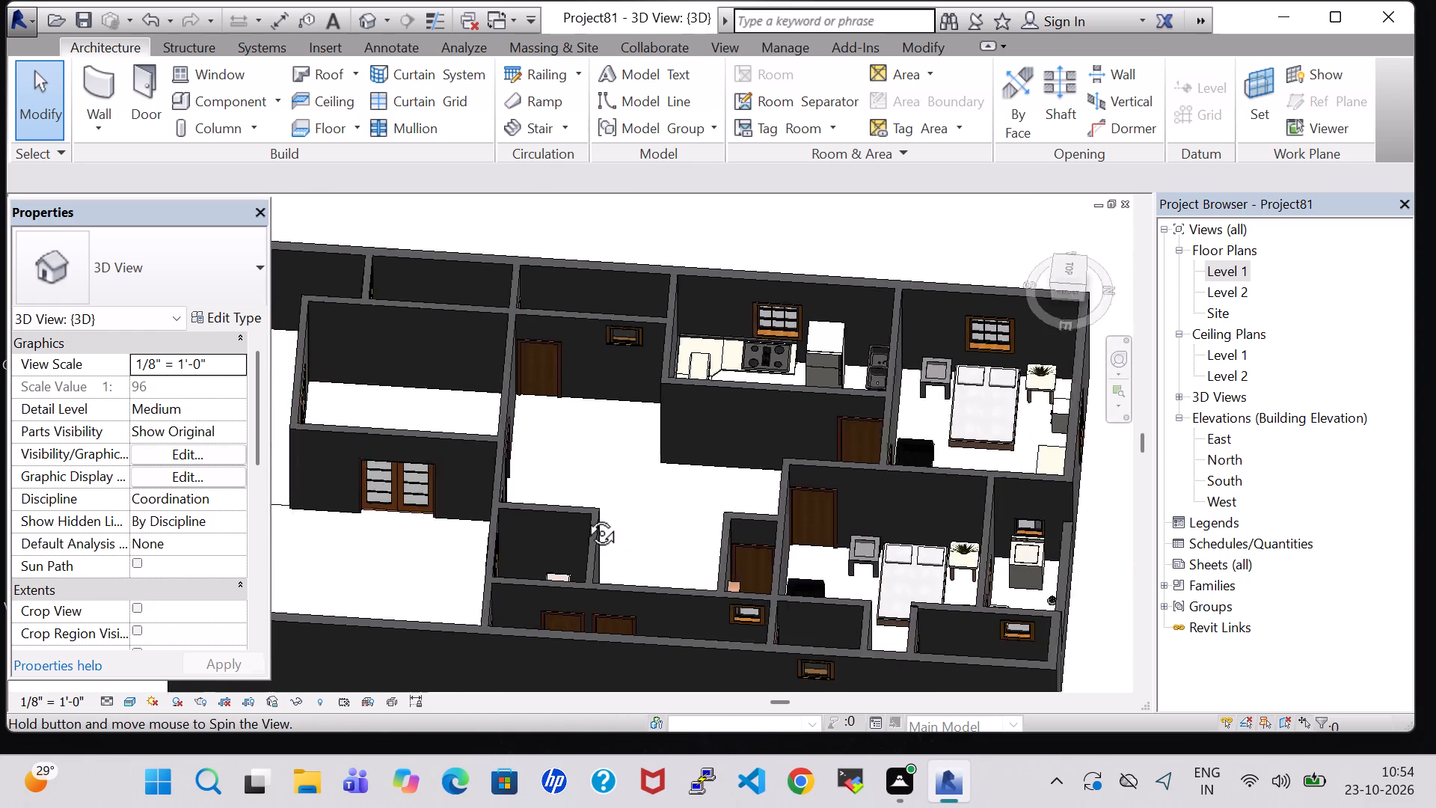
pyautogui.keyDown('shift'); pyautogui.moveTo(585, 516); pyautogui.dragTo(565, 520, button='middle'); pyautogui.keyUp('shift')
pyautogui.moveTo(657, 506); pyautogui.dragTo(604, 509, button='middle')
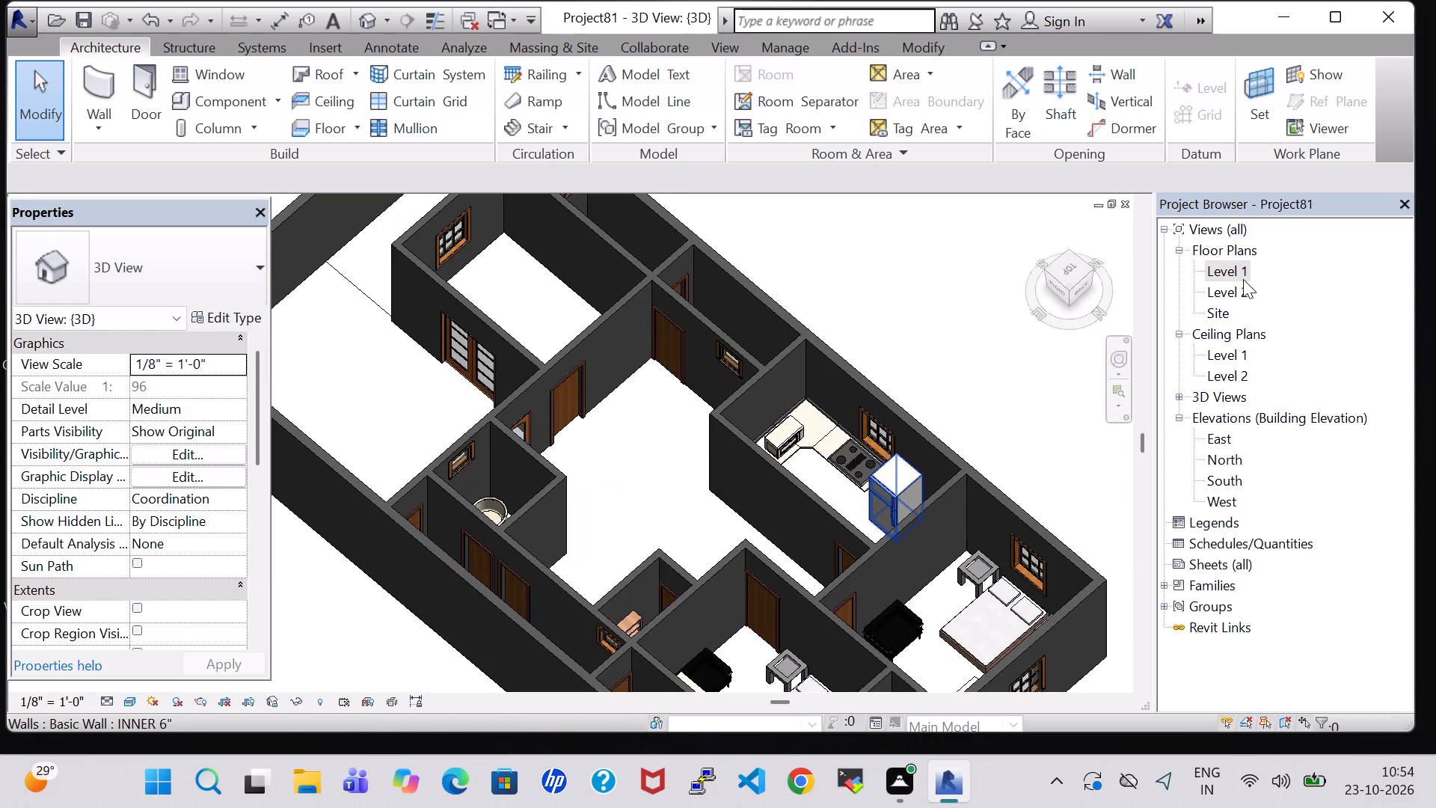
pyautogui.doubleClick(1239, 276)
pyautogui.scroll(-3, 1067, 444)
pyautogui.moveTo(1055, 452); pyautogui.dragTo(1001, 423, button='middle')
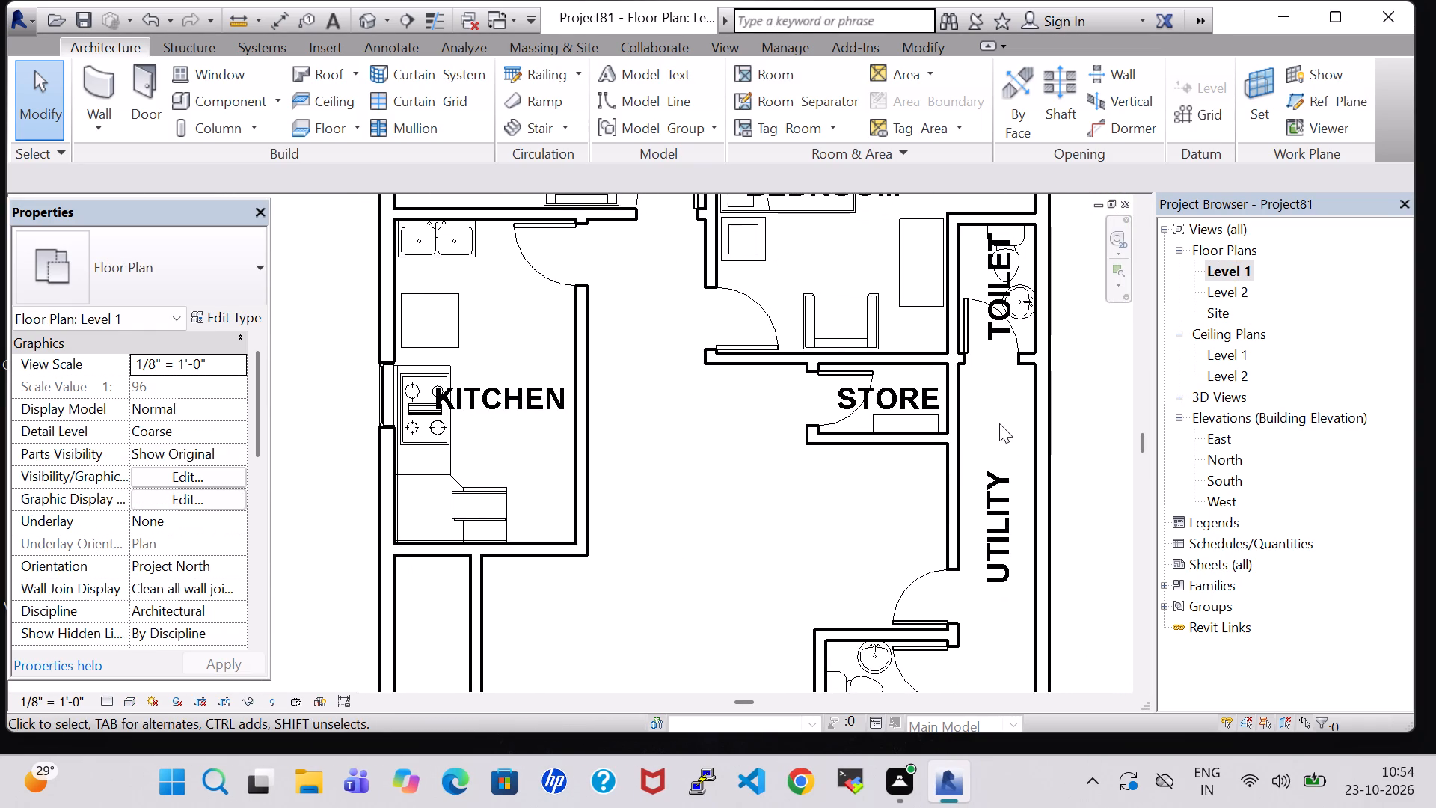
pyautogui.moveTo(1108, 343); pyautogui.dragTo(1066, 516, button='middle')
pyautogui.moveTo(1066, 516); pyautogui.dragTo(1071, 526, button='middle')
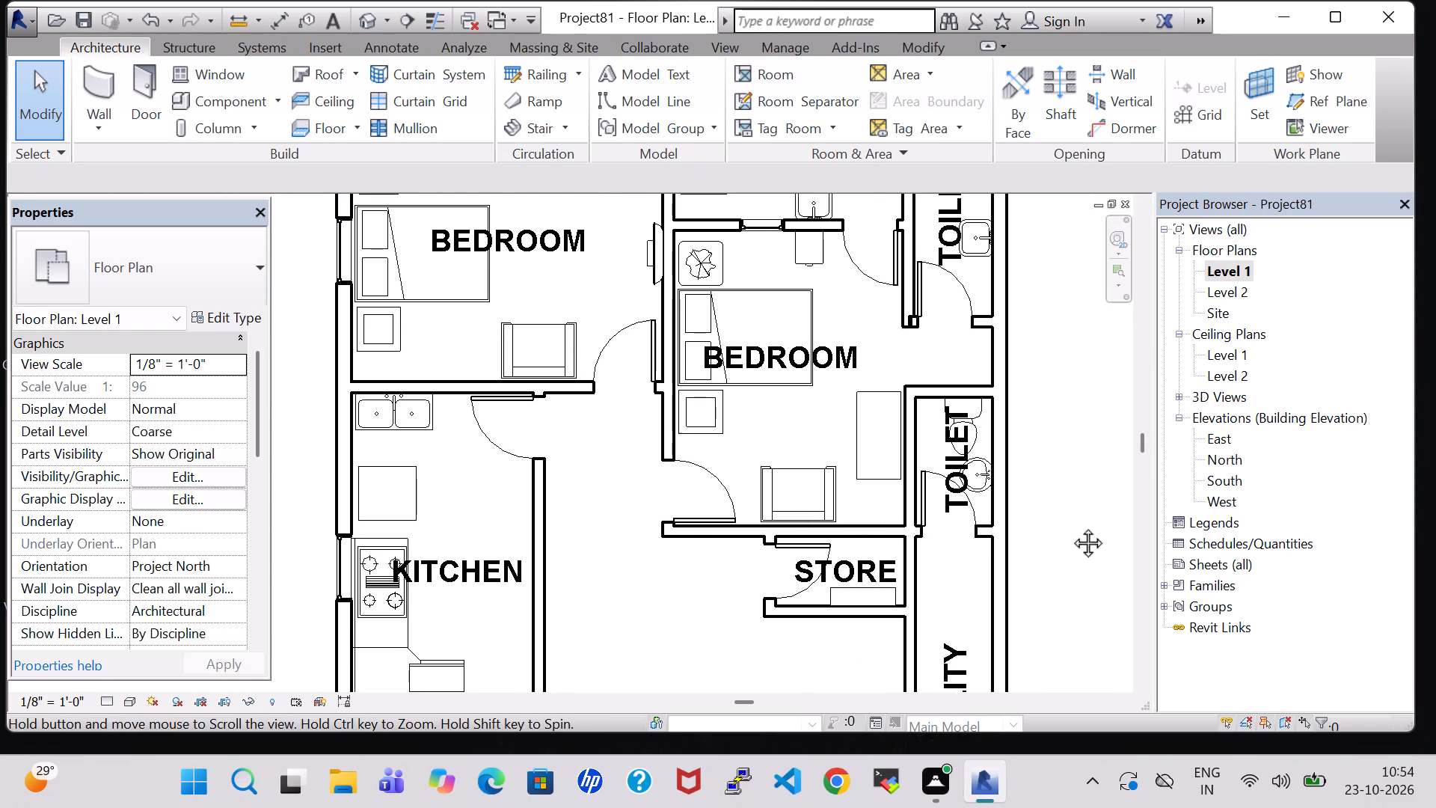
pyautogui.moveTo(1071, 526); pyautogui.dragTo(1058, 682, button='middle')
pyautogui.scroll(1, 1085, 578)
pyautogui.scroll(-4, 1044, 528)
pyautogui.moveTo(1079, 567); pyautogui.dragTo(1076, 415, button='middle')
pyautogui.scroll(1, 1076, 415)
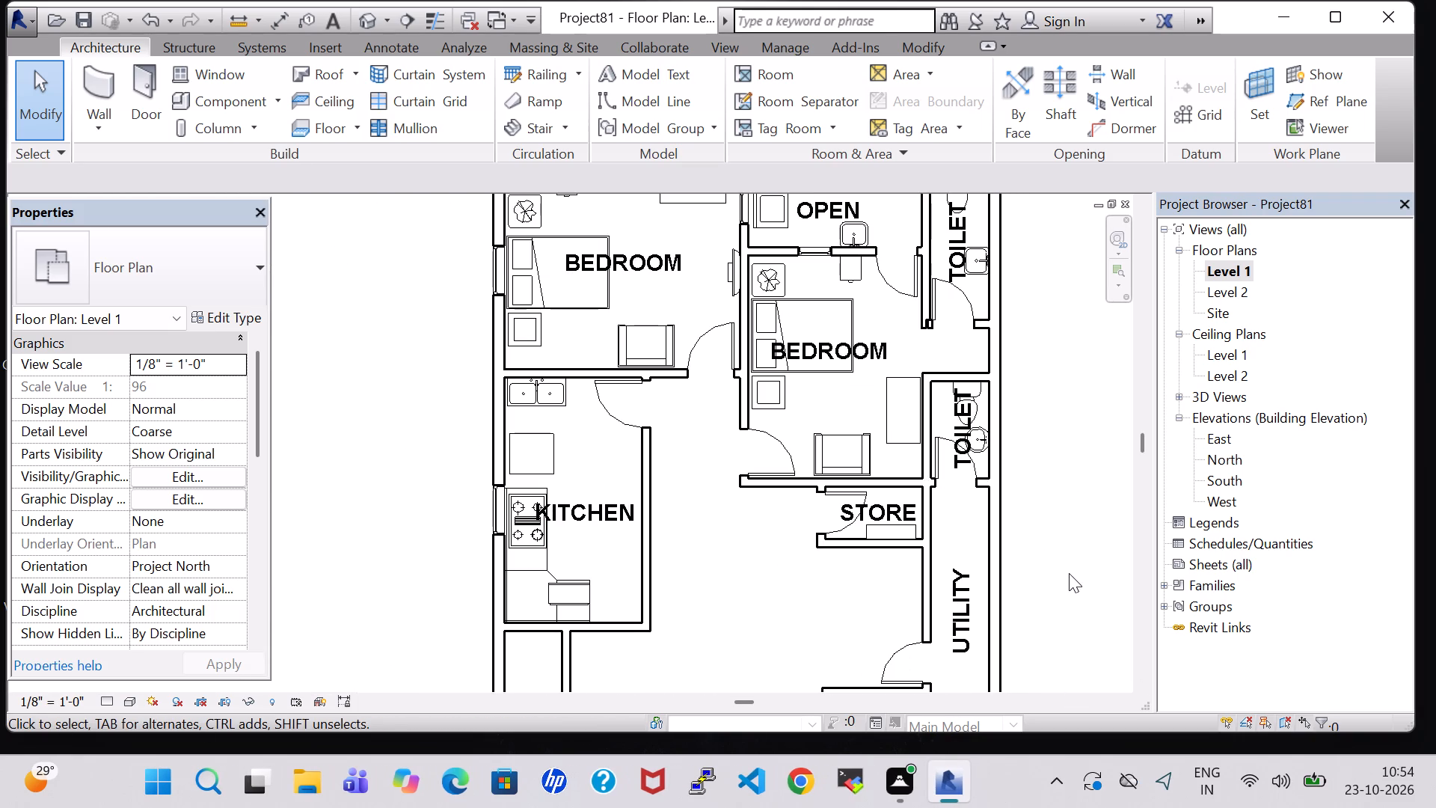
# Place a tagged room in the narrow enclosure with the door in its upper wall, below the kitchen side, and name it POOJA.
pyautogui.moveTo(1069, 573); pyautogui.dragTo(1114, 419, button='middle')
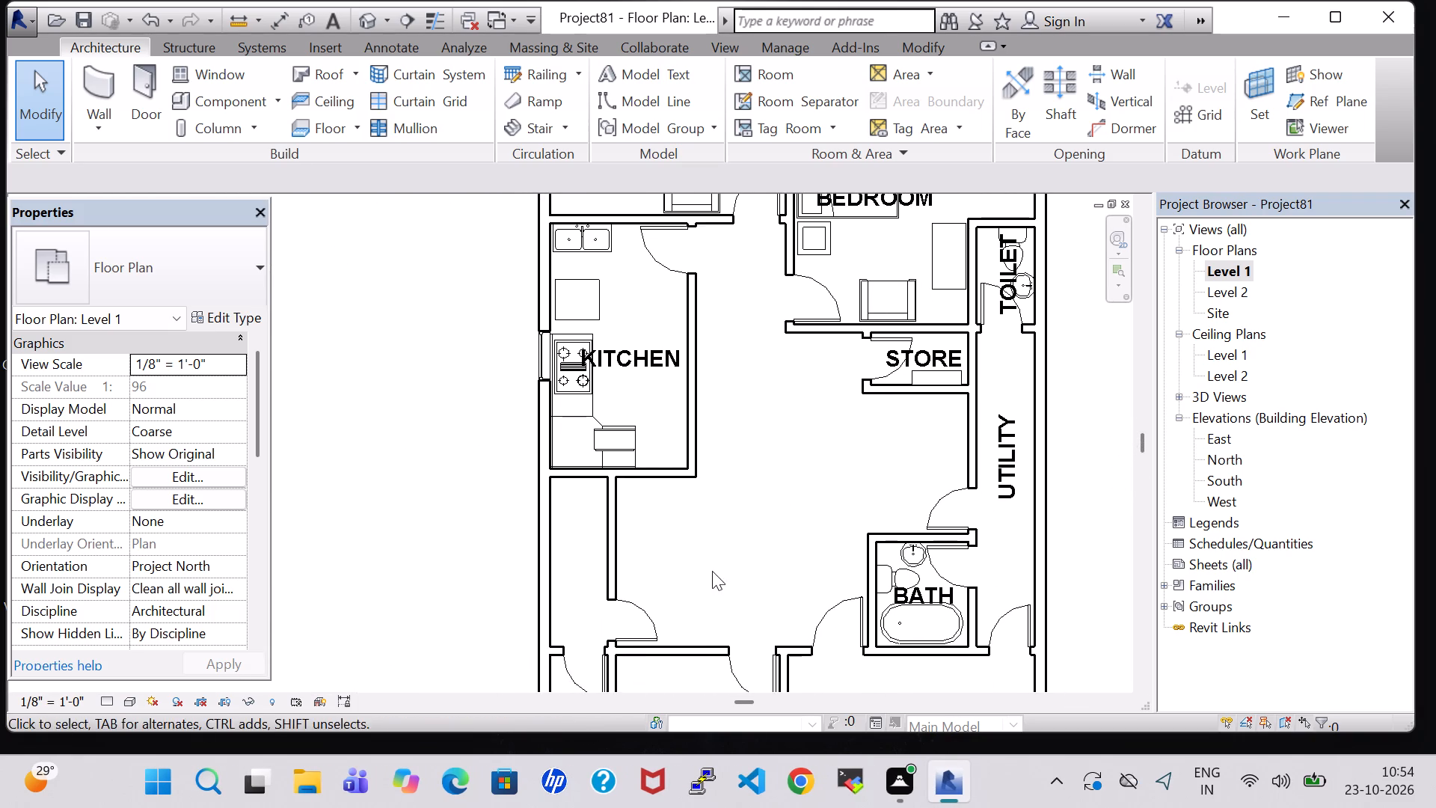
pyautogui.moveTo(712, 571); pyautogui.dragTo(857, 496, button='middle')
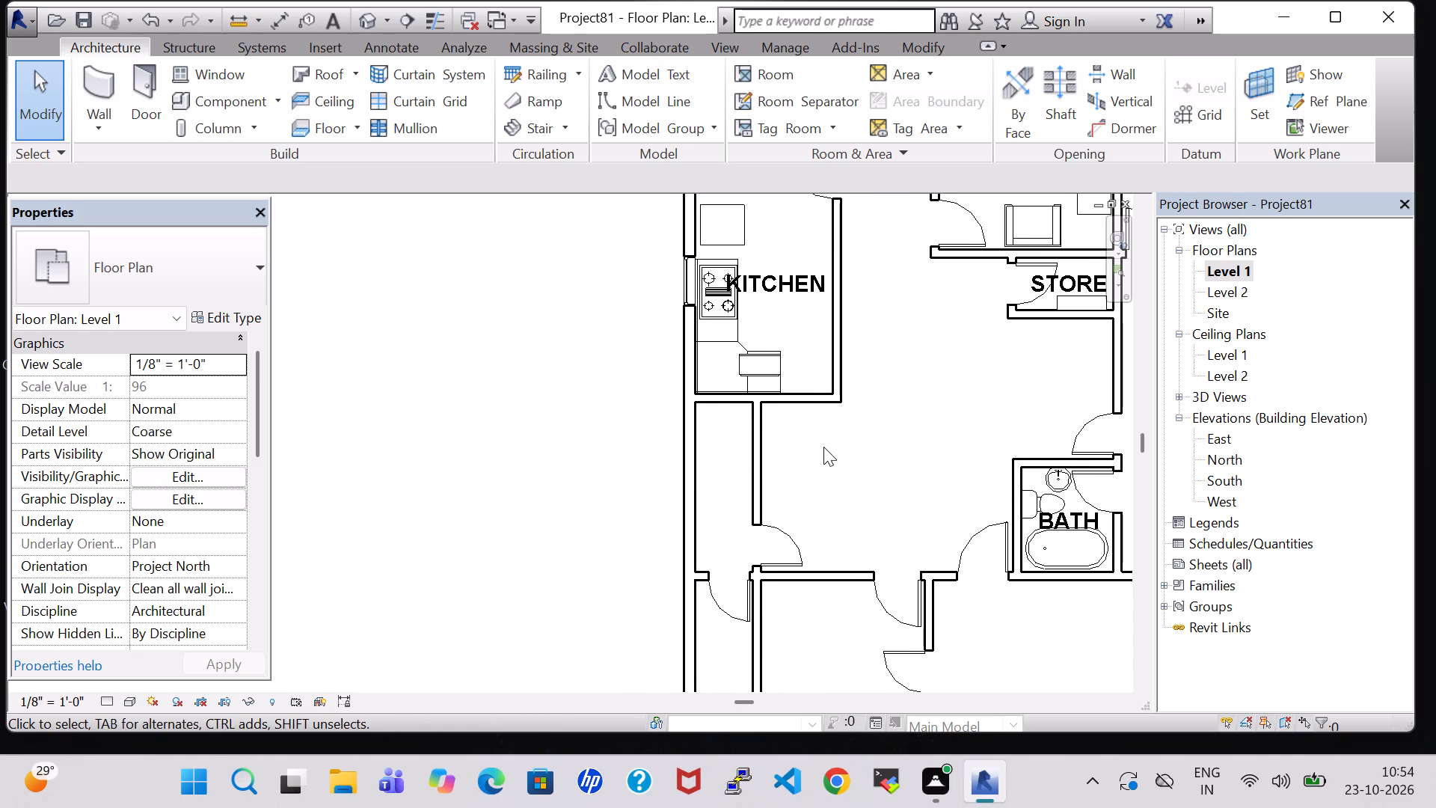
pyautogui.scroll(-2, 823, 447)
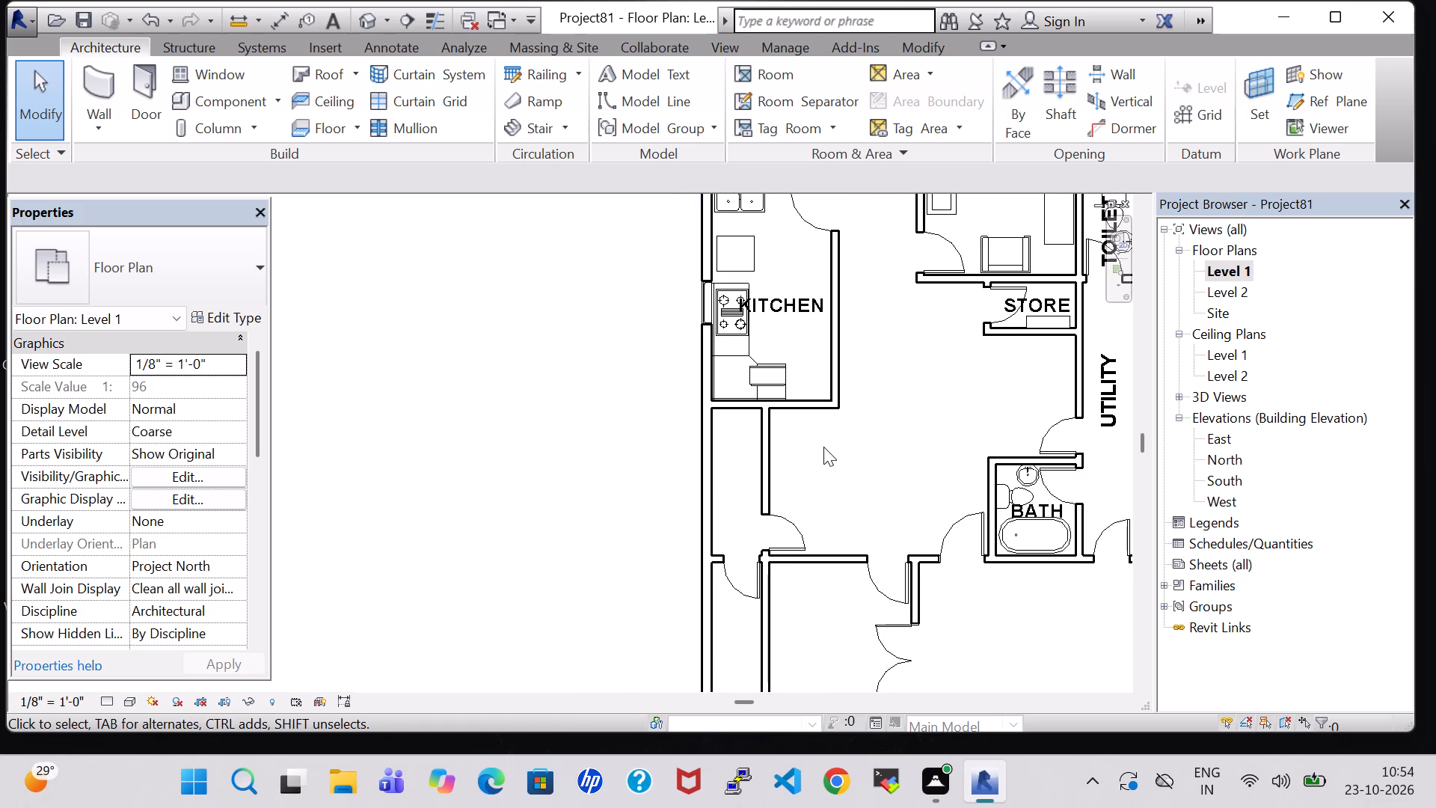
pyautogui.moveTo(823, 447); pyautogui.dragTo(887, 352, button='middle')
pyautogui.click(772, 80)
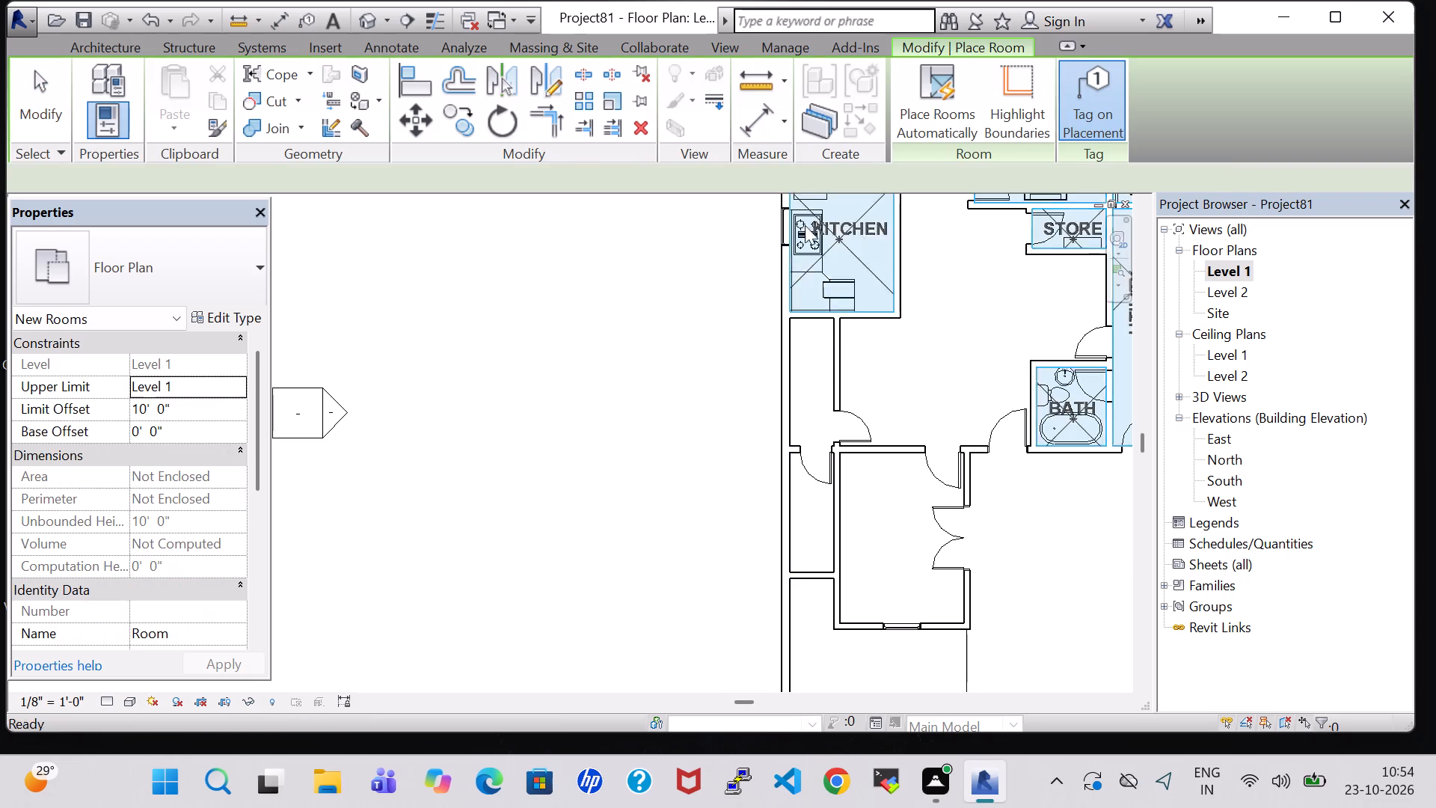
pyautogui.click(810, 539)
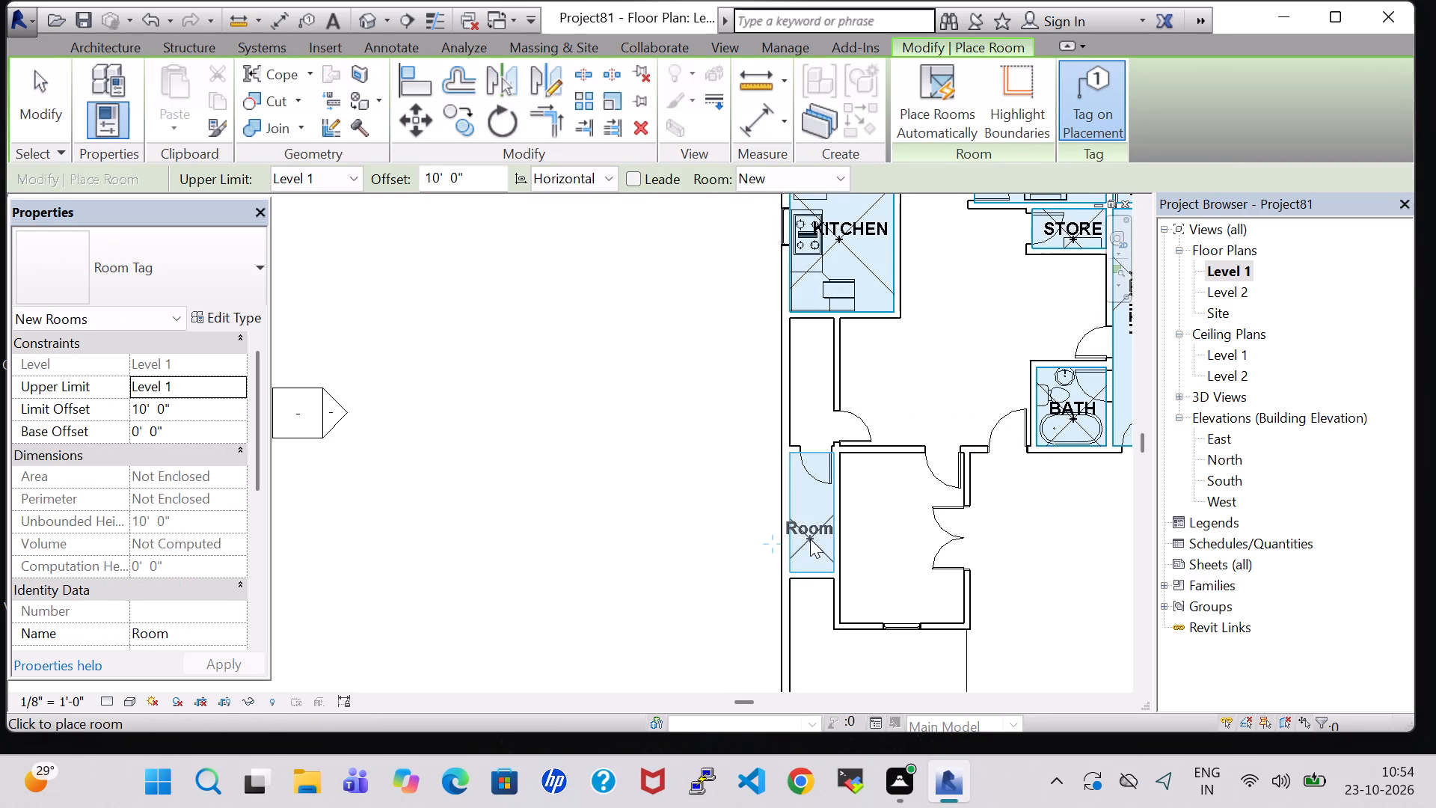
pyautogui.press('Escape')
pyautogui.doubleClick(813, 524)
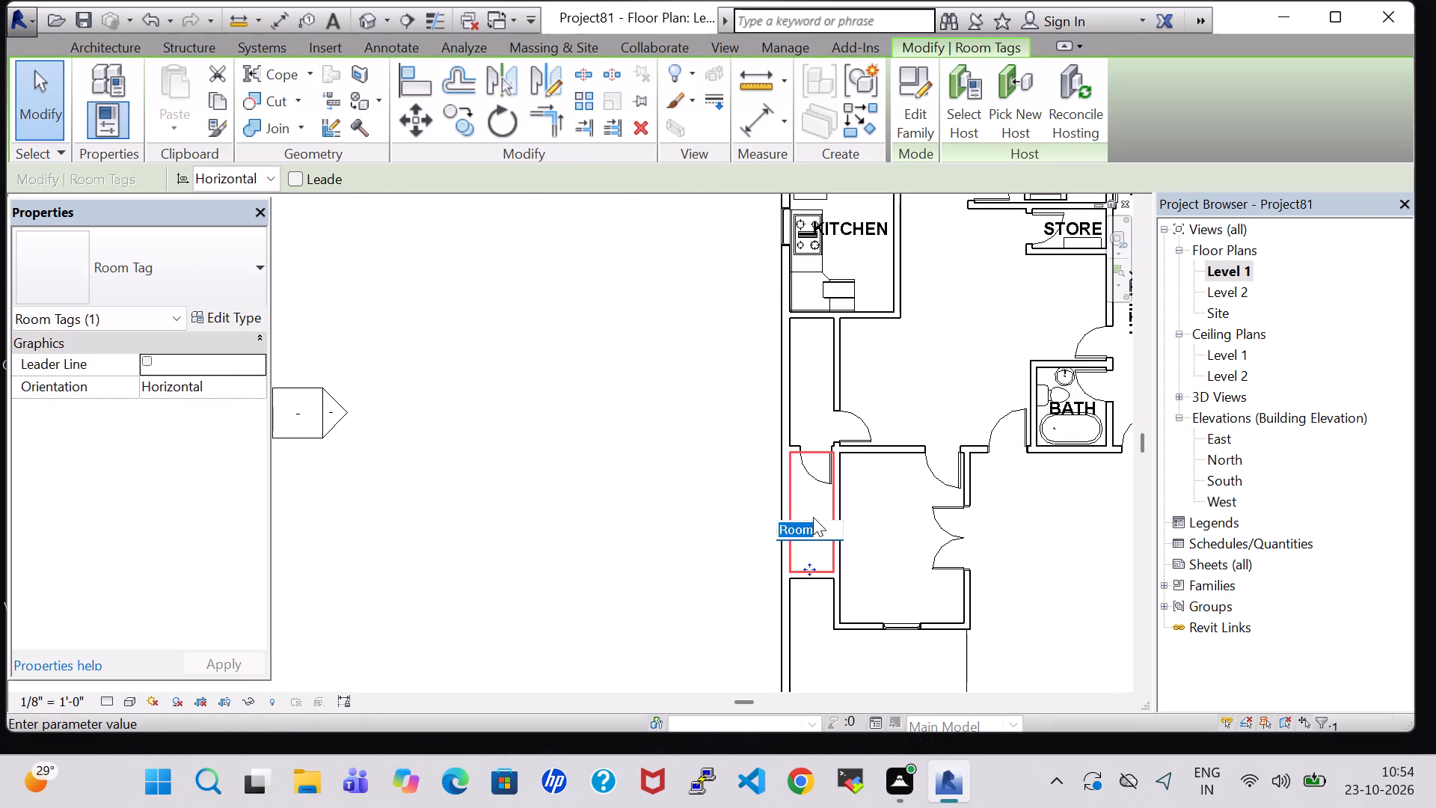
pyautogui.press('BackSpace')
pyautogui.write('POOJA')
pyautogui.press('Return')
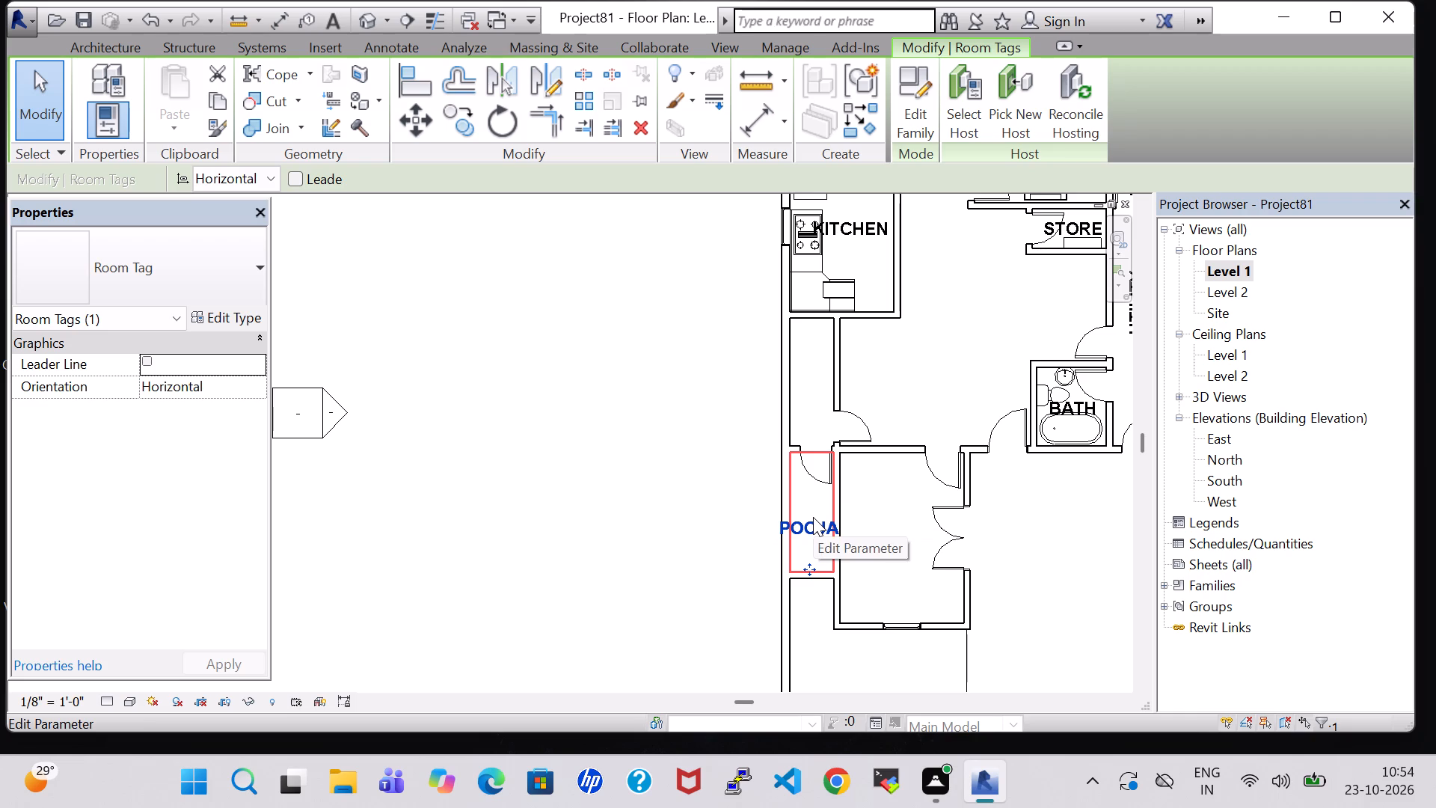
# Set the POOJA room tag's orientation to Vertical and nudge it up and right to centre it in the room.
pyautogui.click(219, 176)
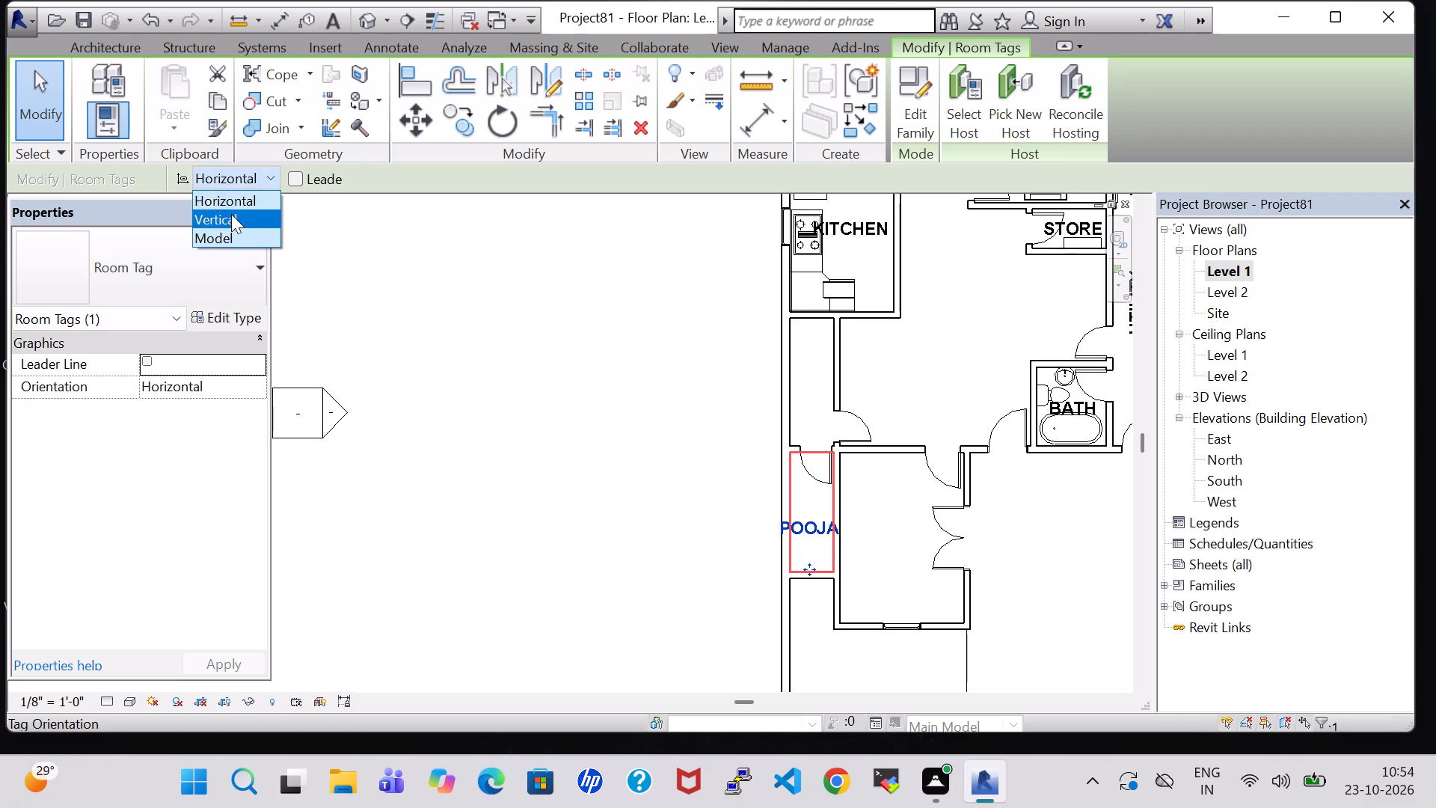
pyautogui.click(231, 214)
pyautogui.press('Up')
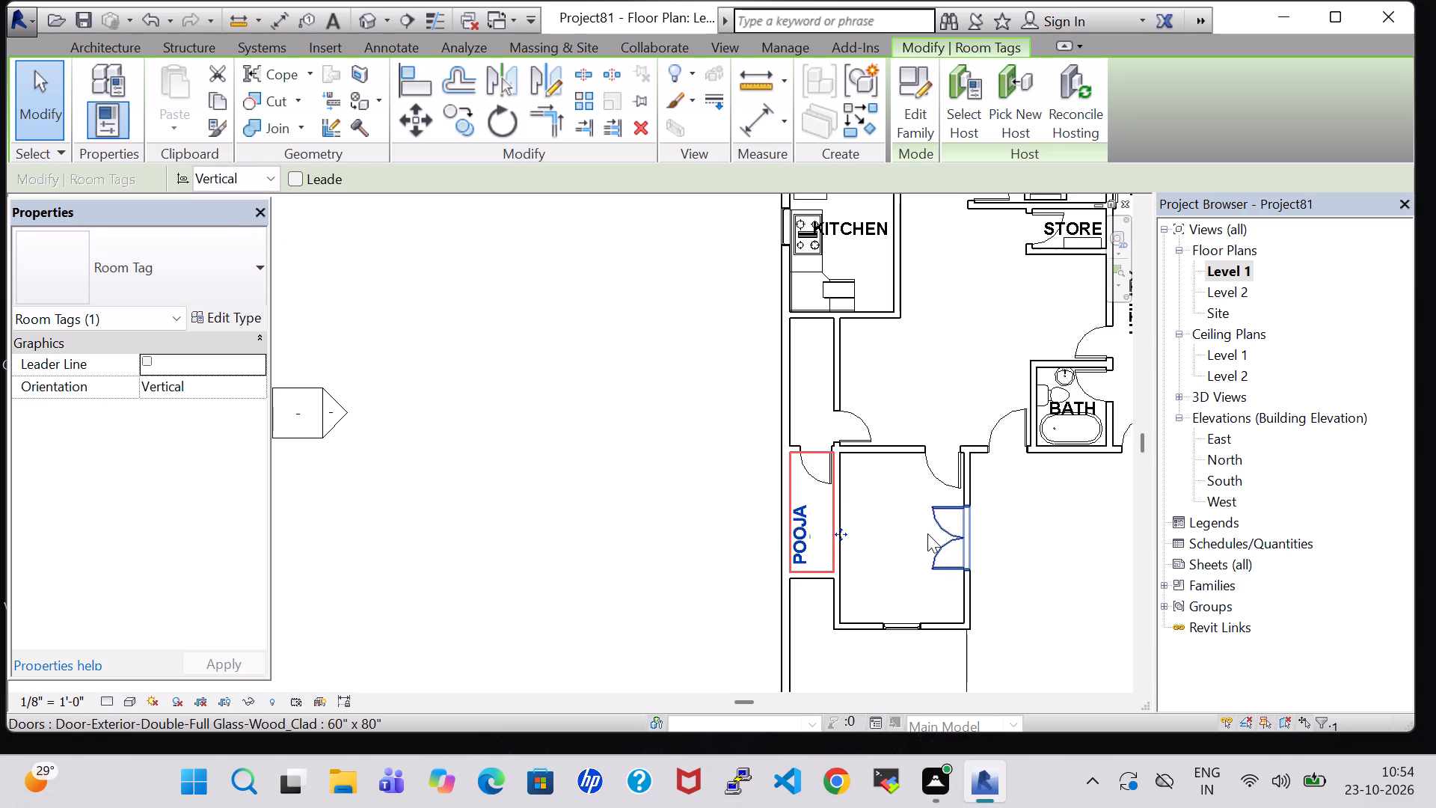
pyautogui.press('Up')
pyautogui.press('Up')
pyautogui.press('Up')
pyautogui.press('Right')
pyautogui.press('Right')
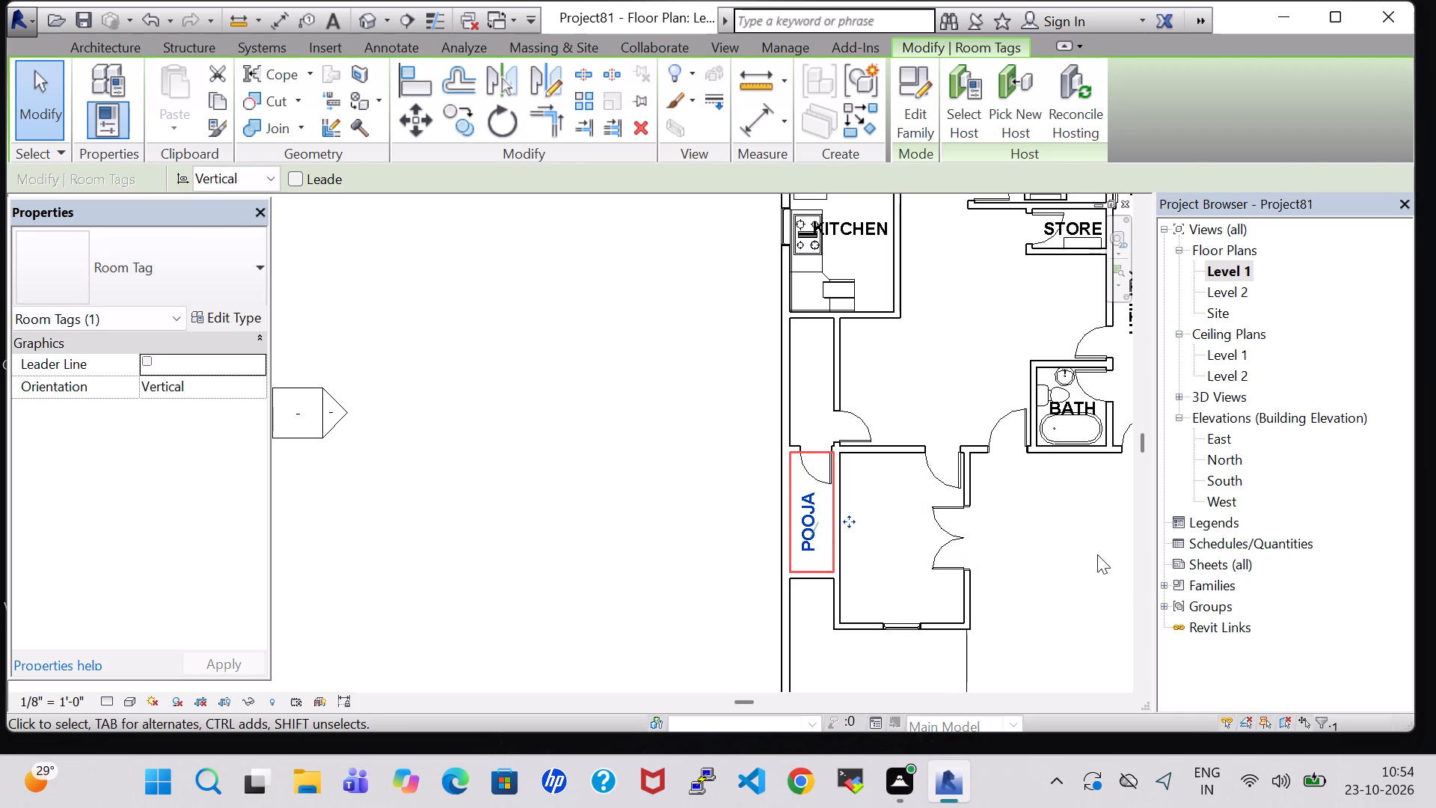
pyautogui.click(1085, 542)
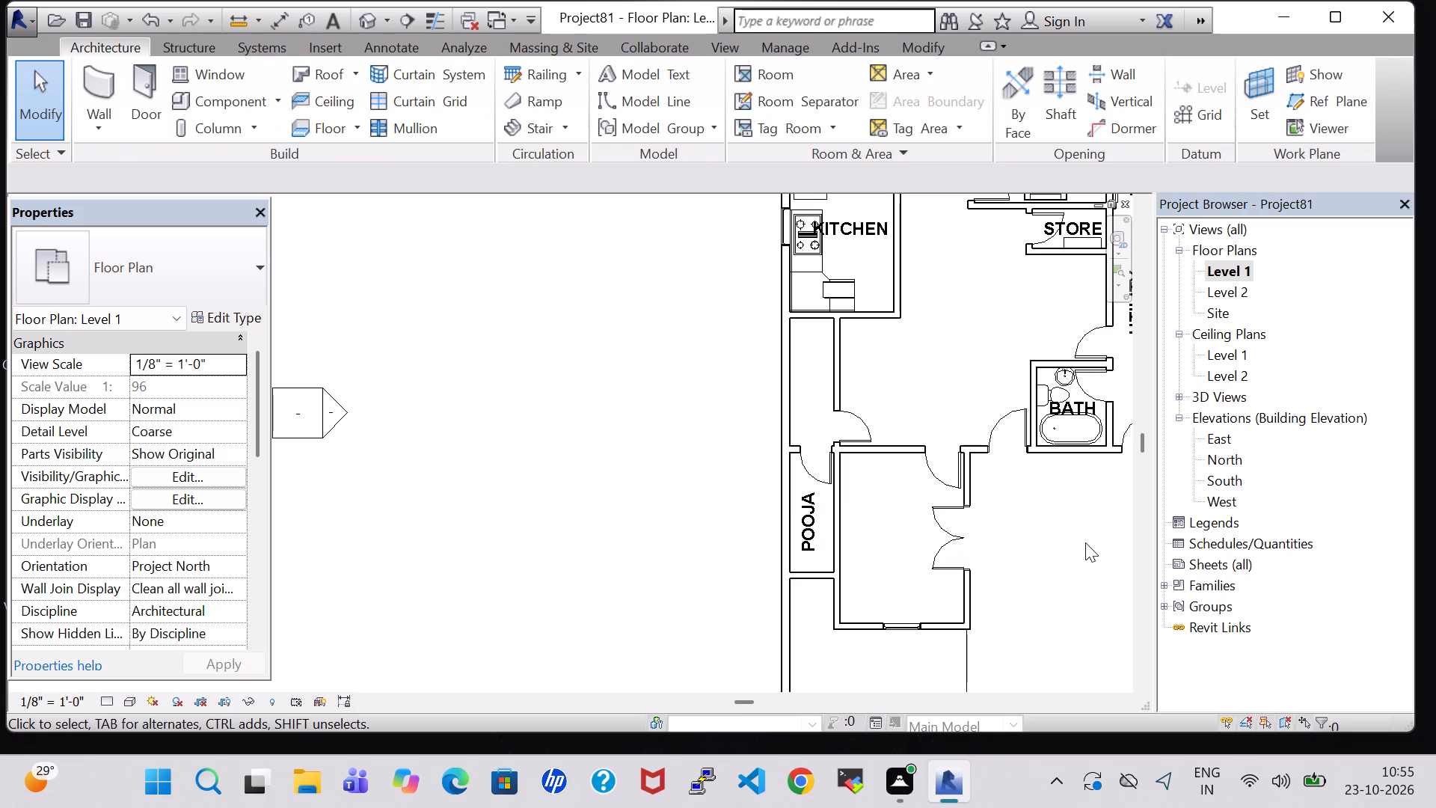
# Load the Sofa-Corbu family from the library's Furniture Seating folder as a component.
pyautogui.moveTo(1085, 542); pyautogui.dragTo(1085, 581, button='middle')
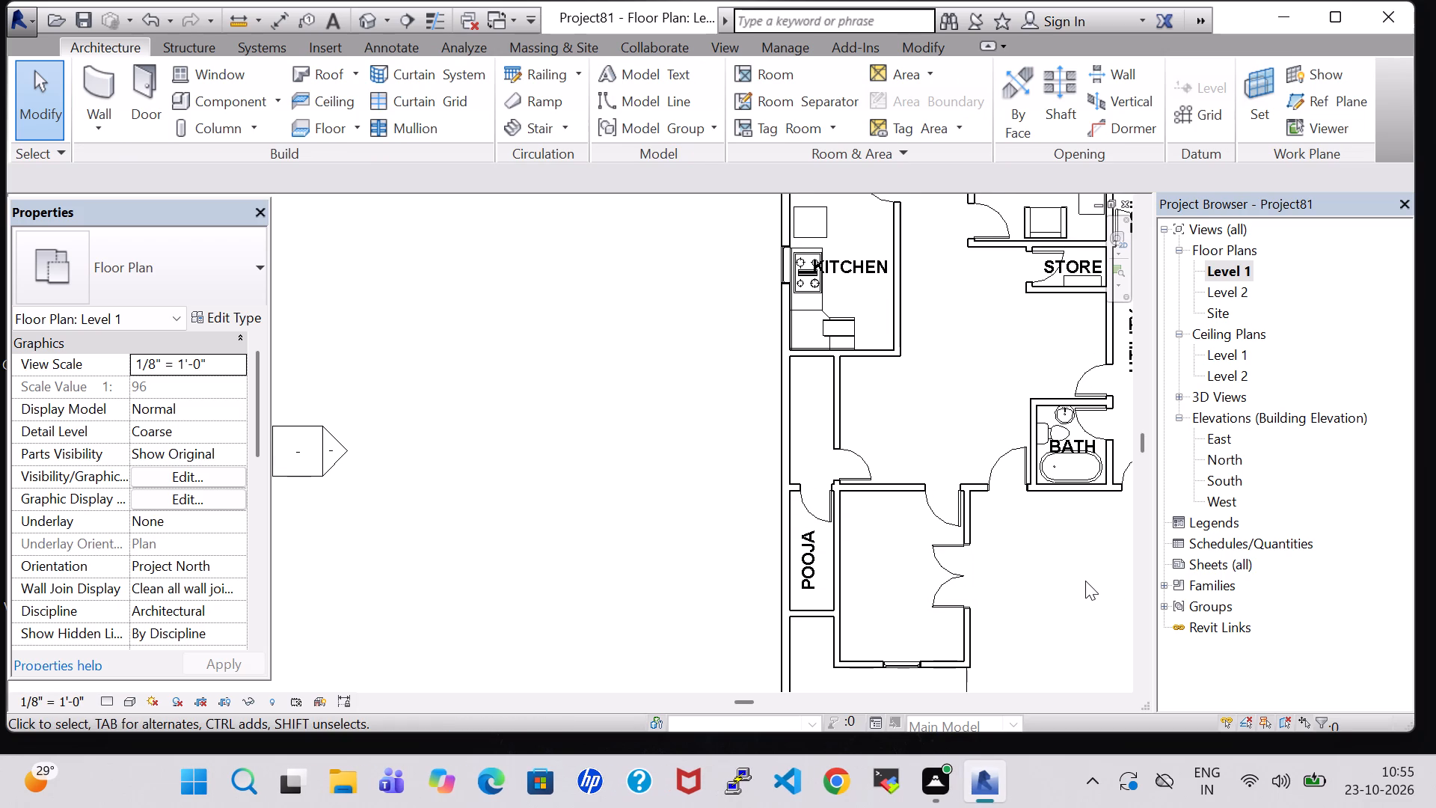
pyautogui.click(972, 391)
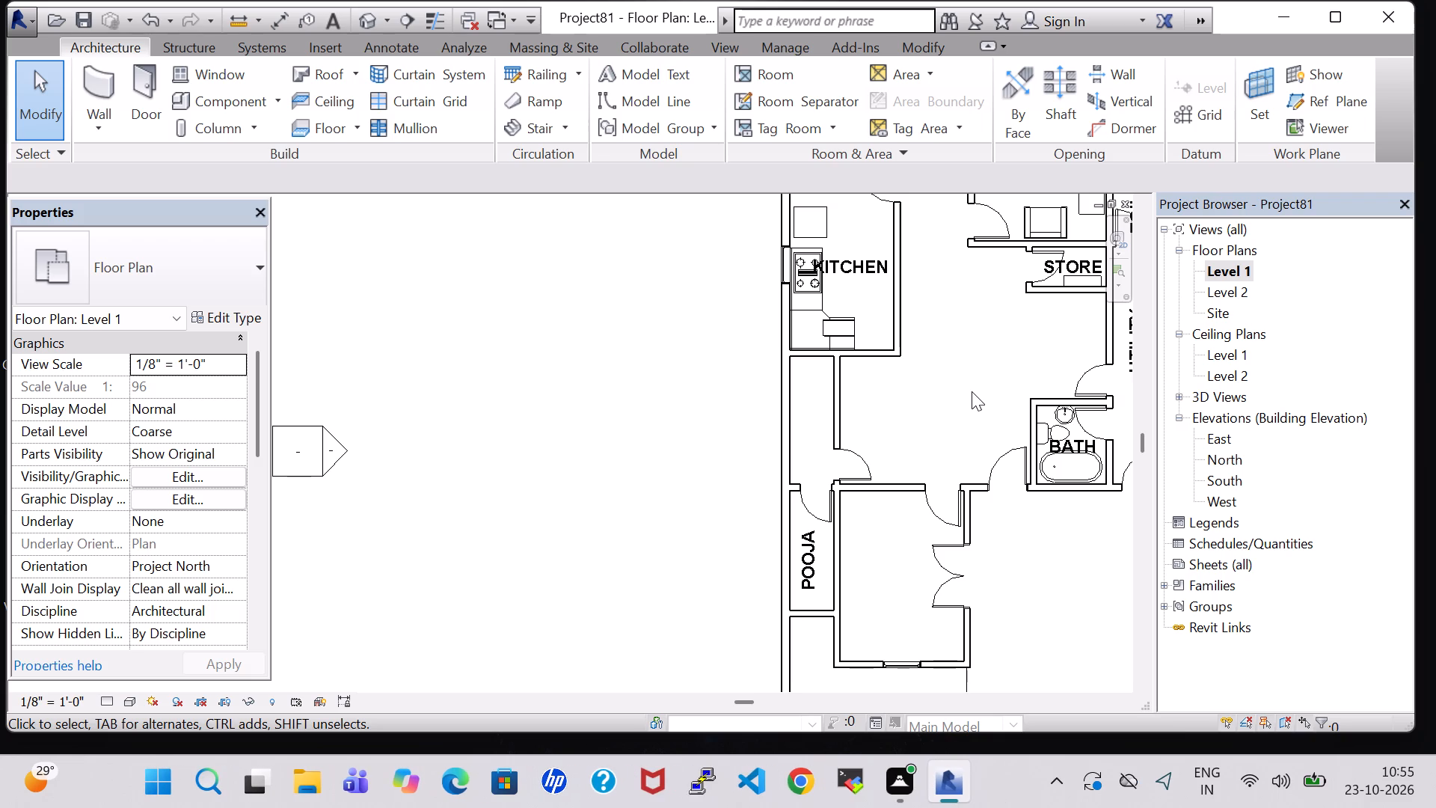
pyautogui.scroll(-1, 972, 391)
pyautogui.moveTo(972, 391); pyautogui.dragTo(921, 402, button='middle')
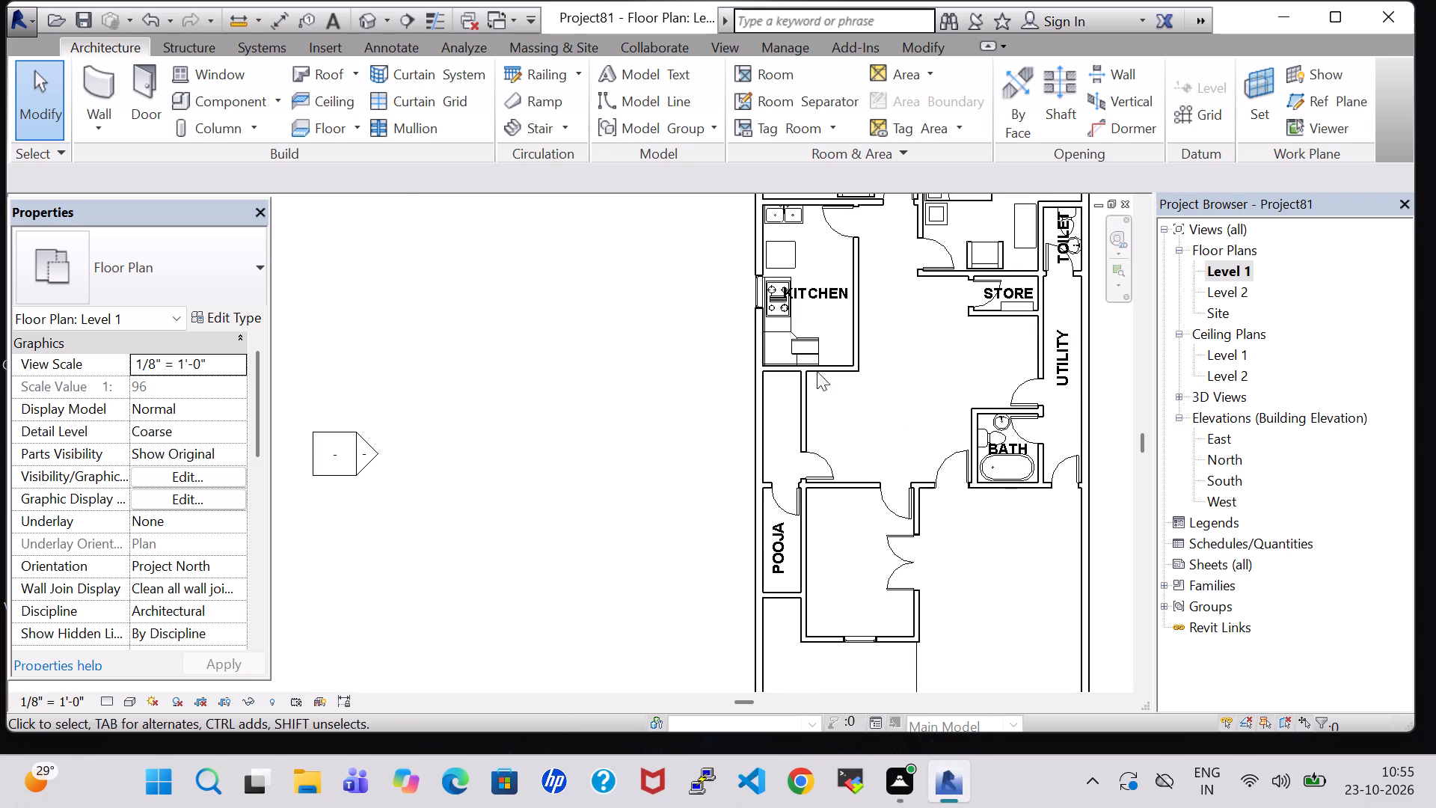
pyautogui.click(199, 107)
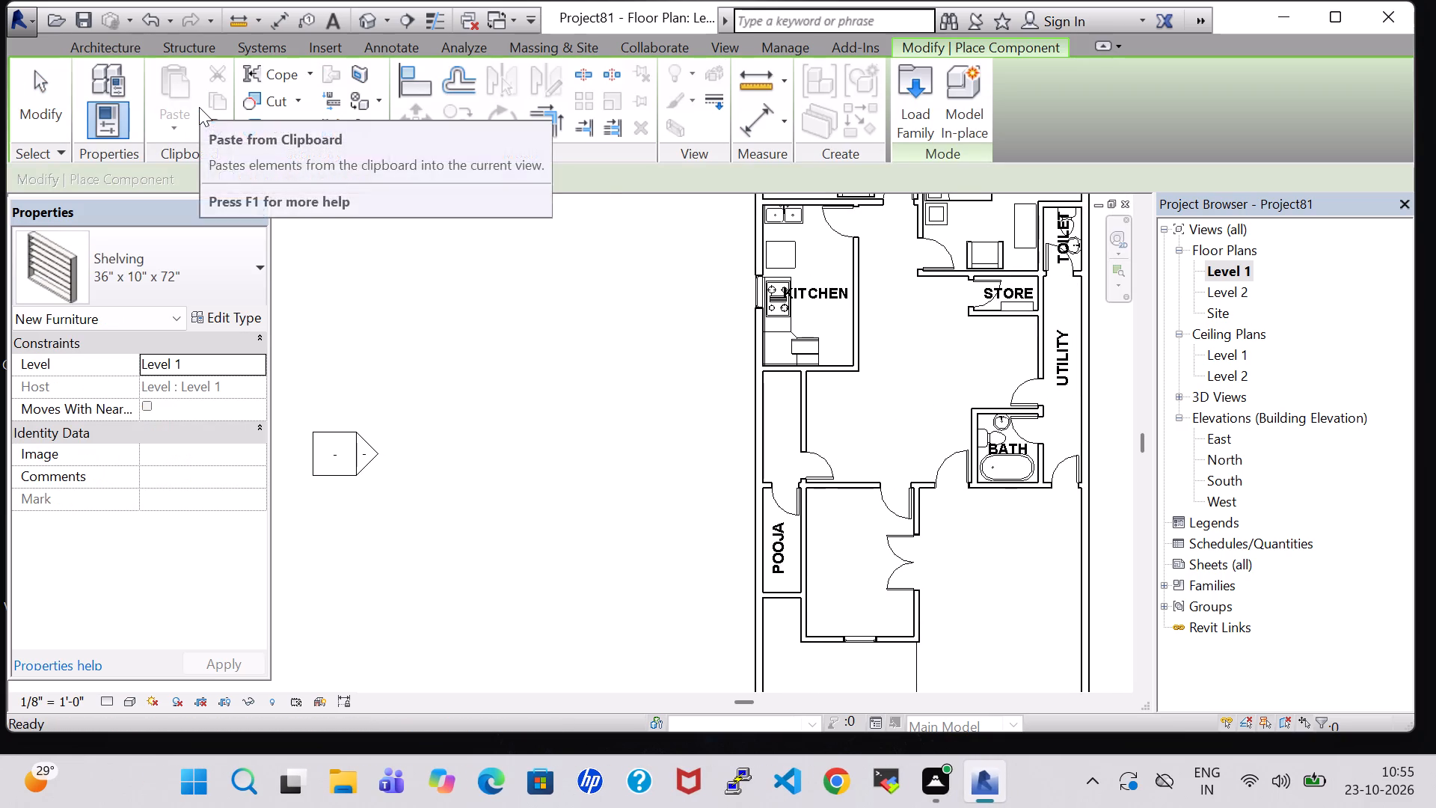
pyautogui.click(902, 94)
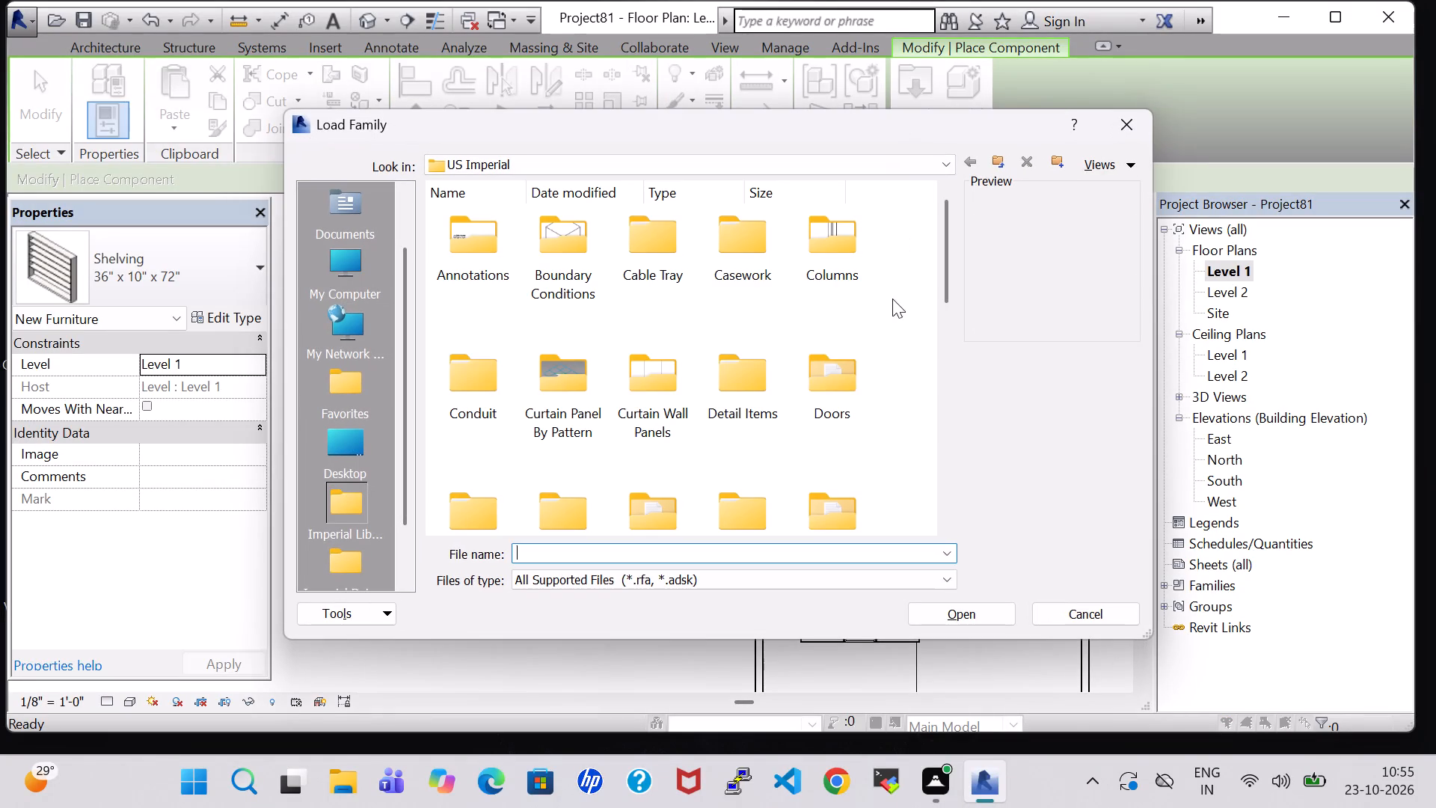
pyautogui.scroll(-2, 832, 468)
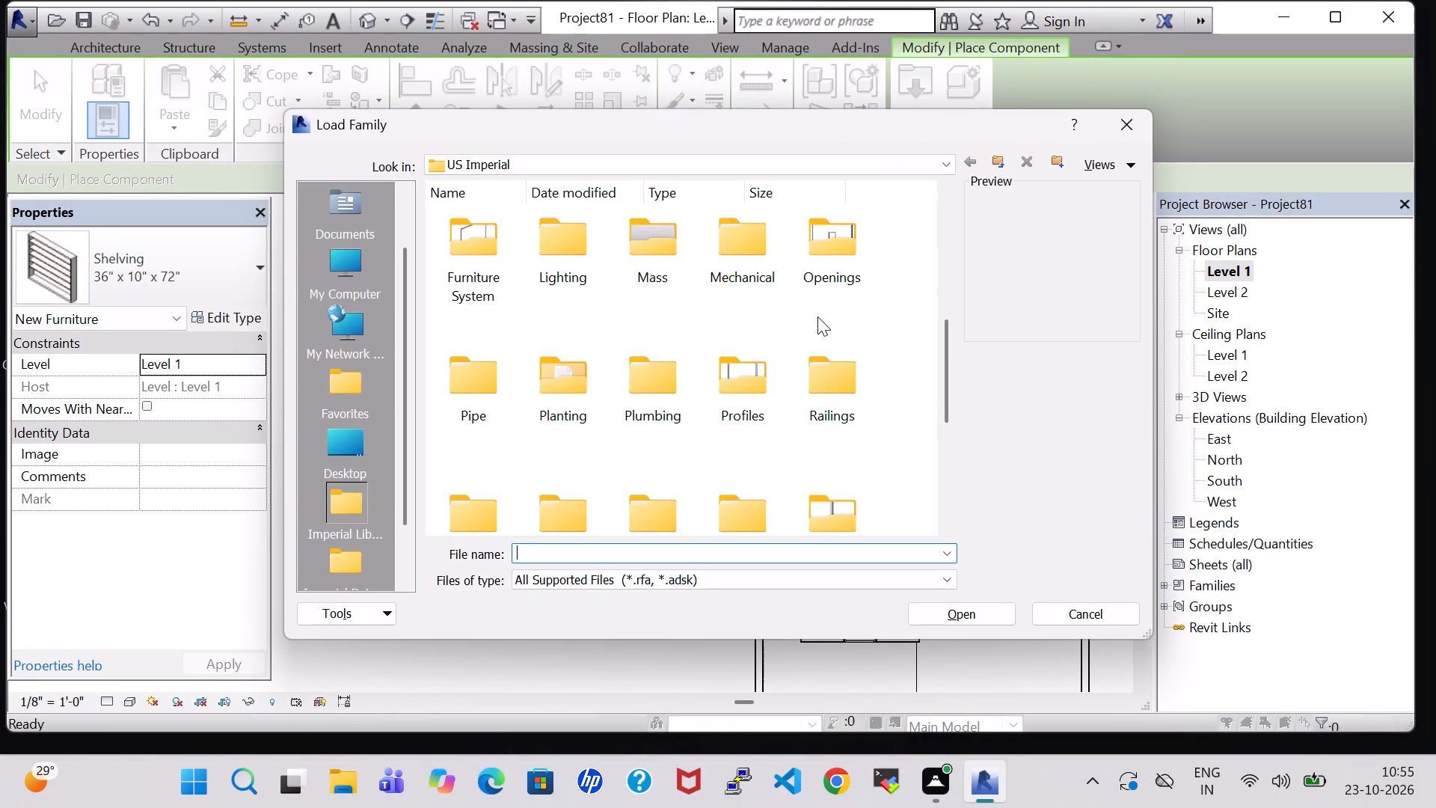
pyautogui.scroll(3, 820, 266)
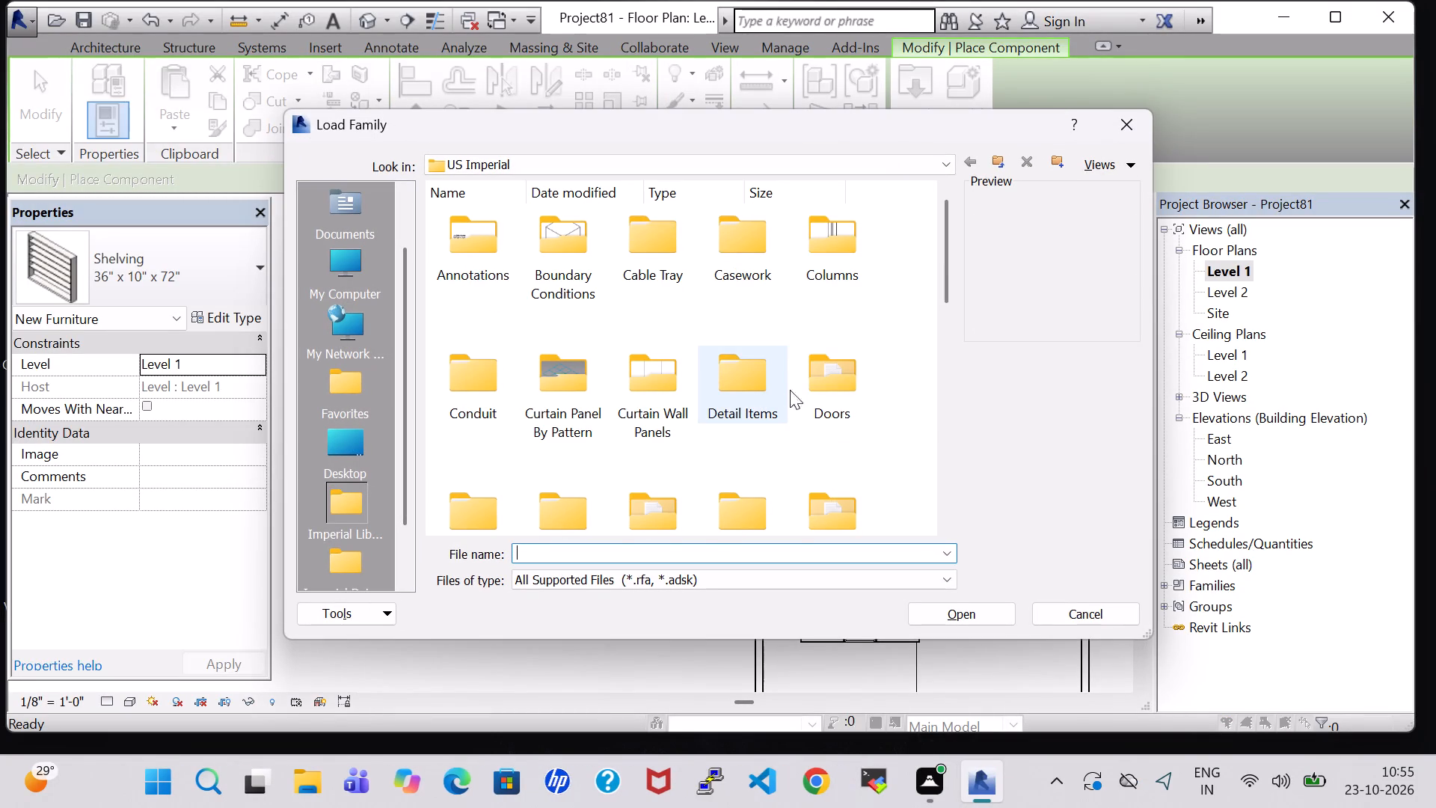
pyautogui.scroll(2, 811, 390)
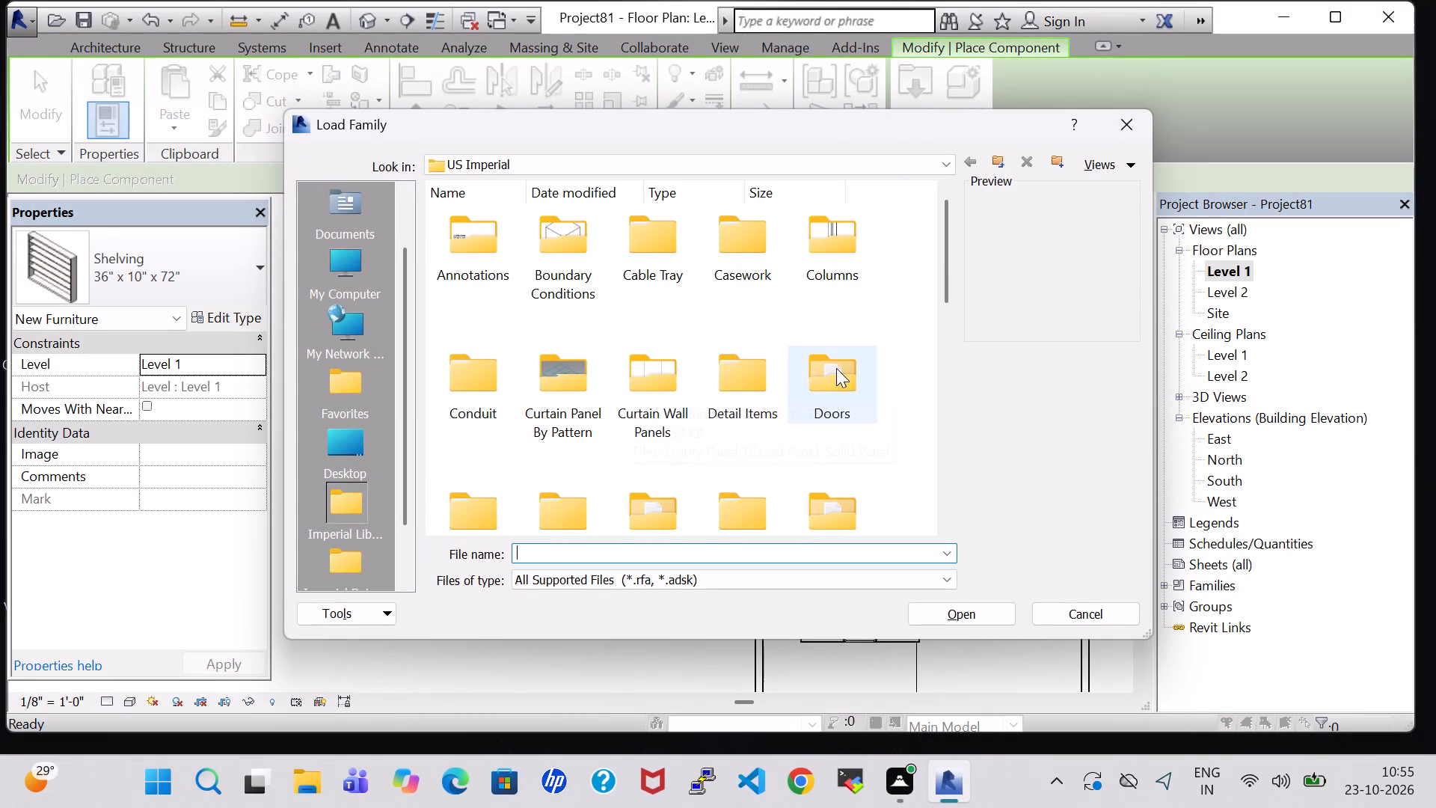
pyautogui.doubleClick(843, 519)
pyautogui.doubleClick(565, 249)
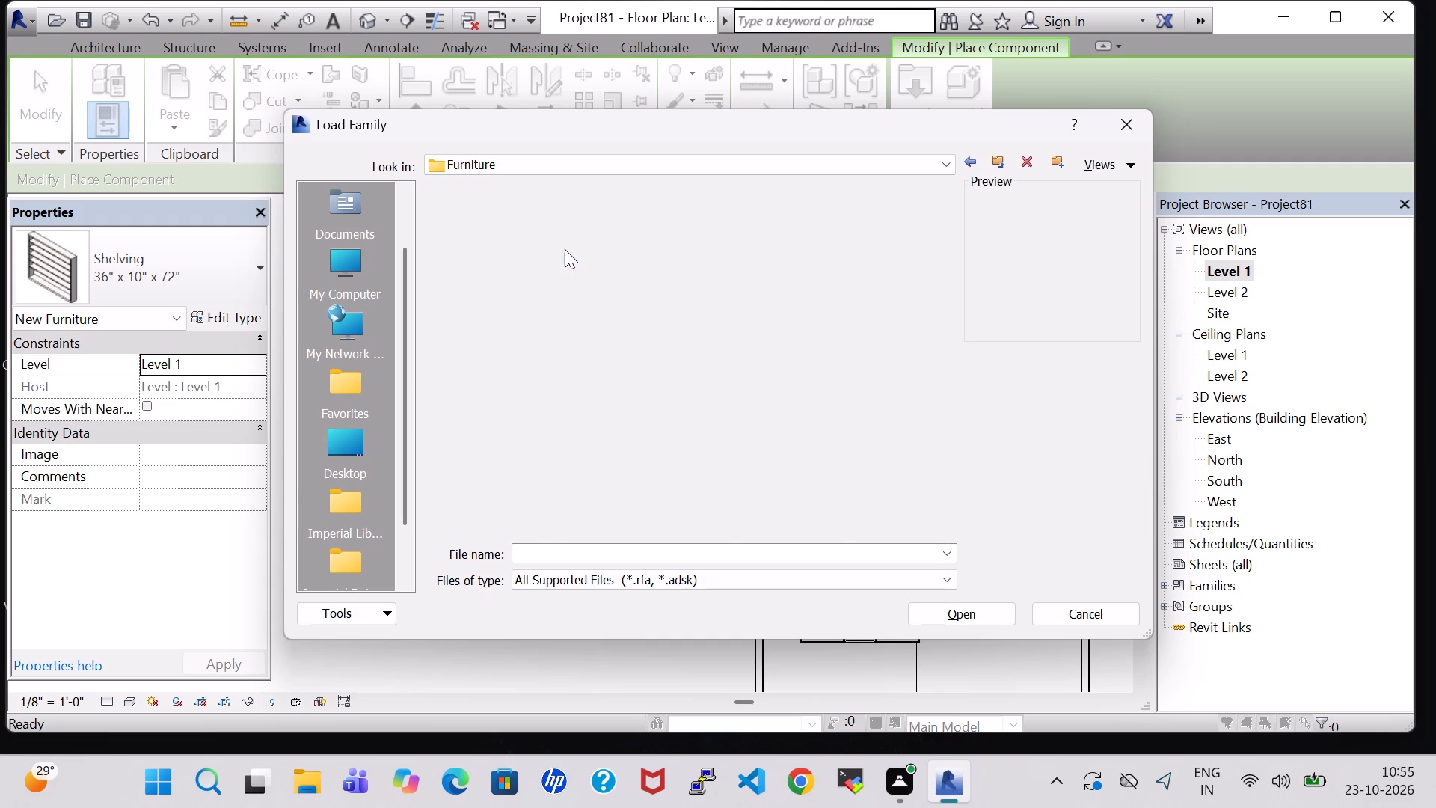
pyautogui.click(657, 501)
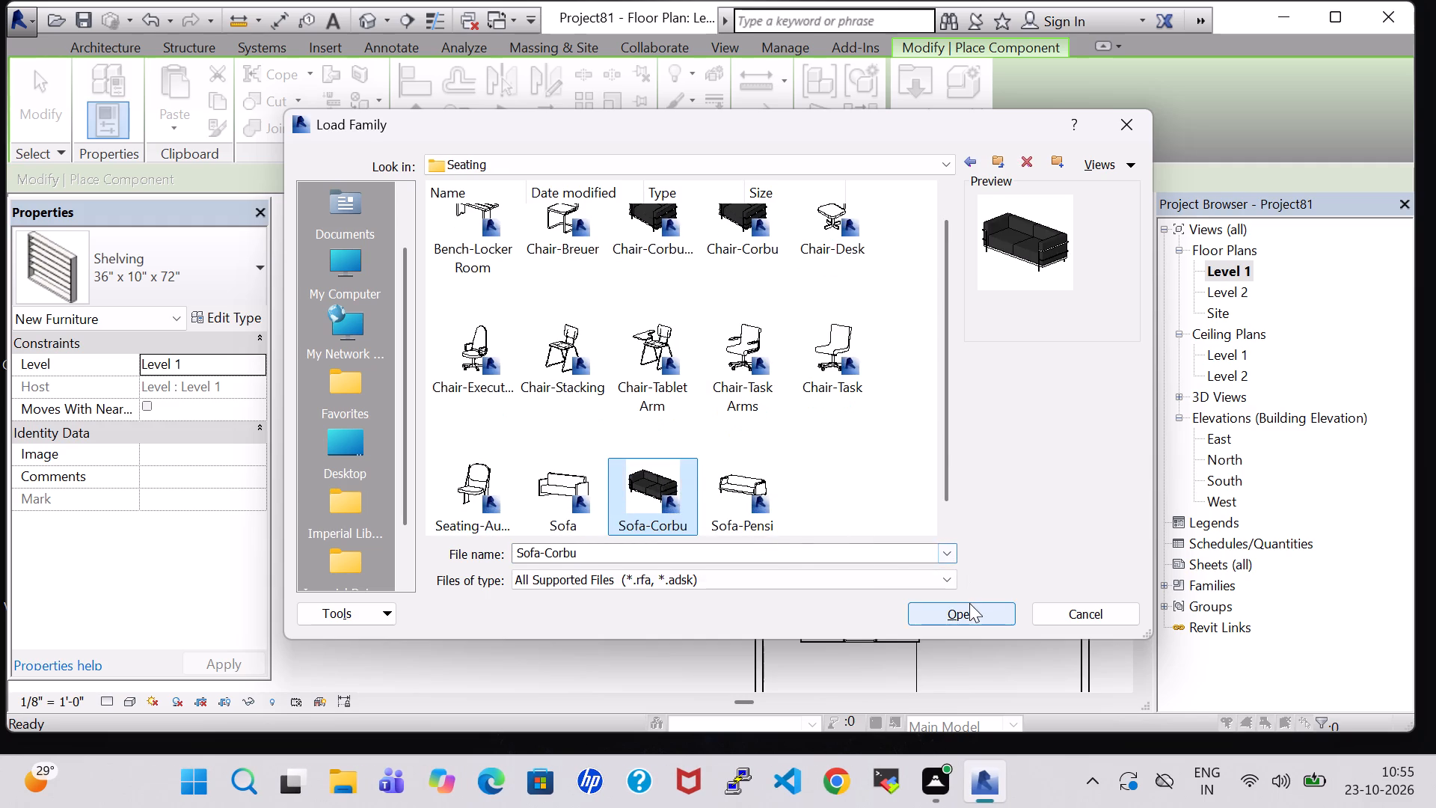
pyautogui.click(969, 603)
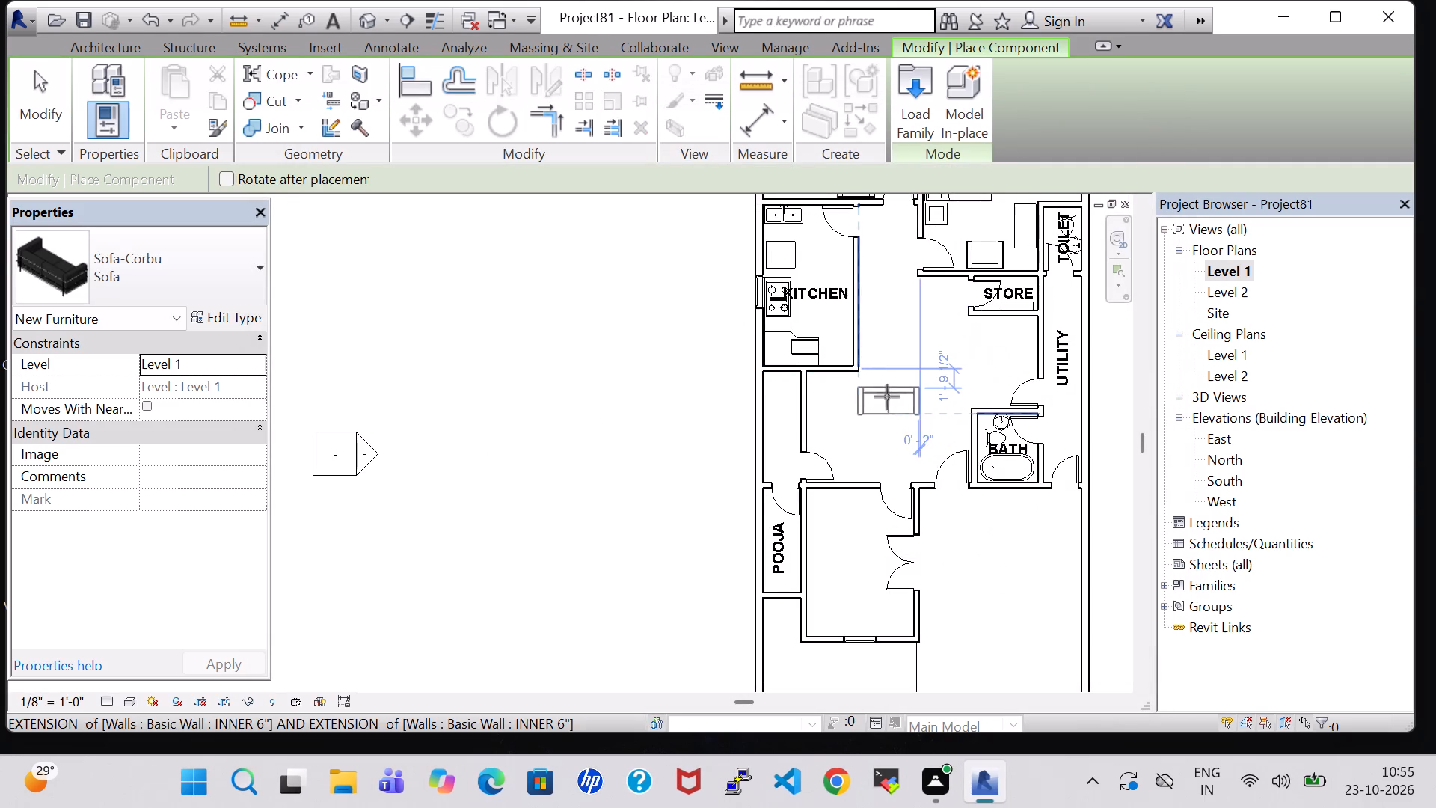
# Place the Sofa-Corbu lengthwise in the open hall just below the kitchen's lower wall, about 0'-10" from it.
pyautogui.scroll(3, 853, 393)
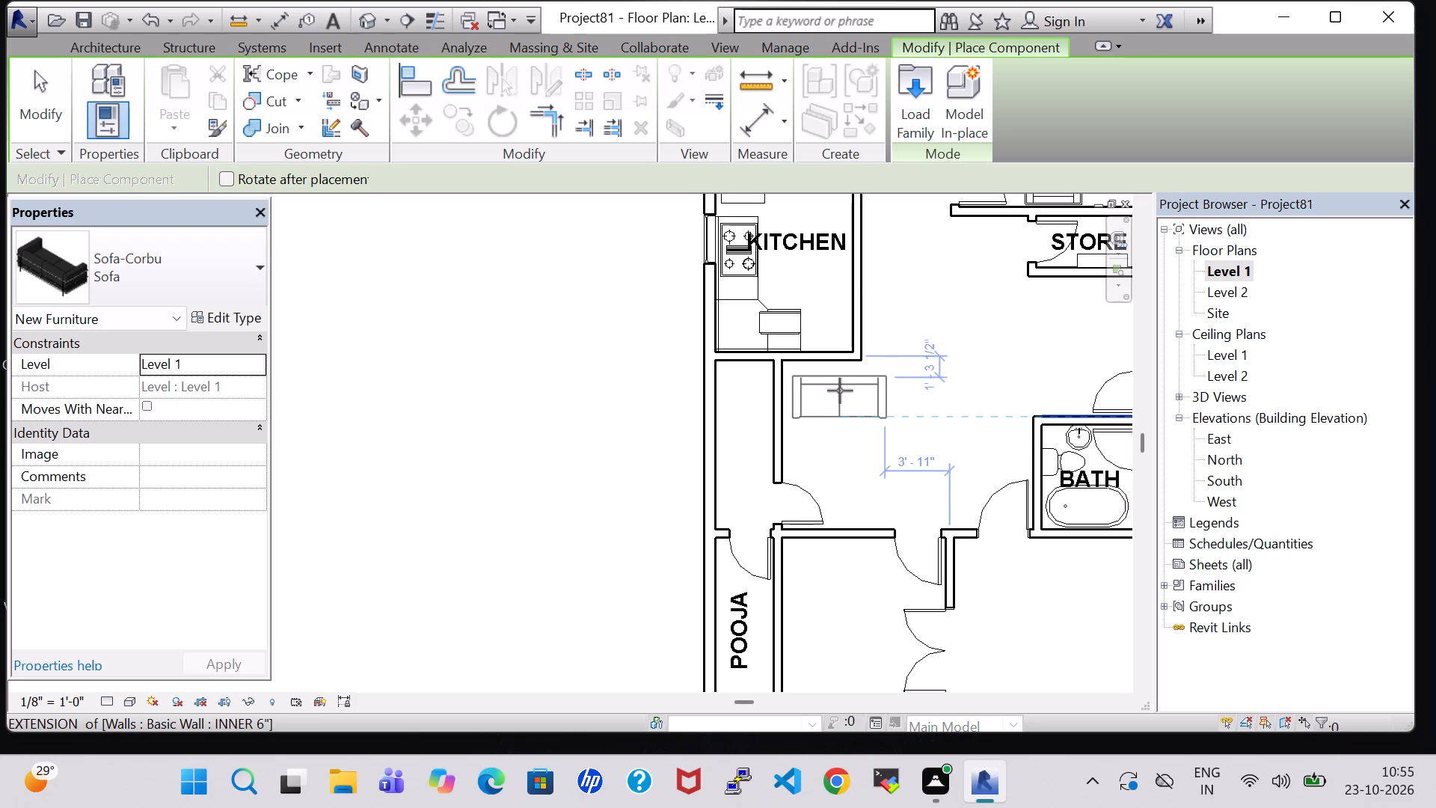
pyautogui.scroll(-3, 840, 402)
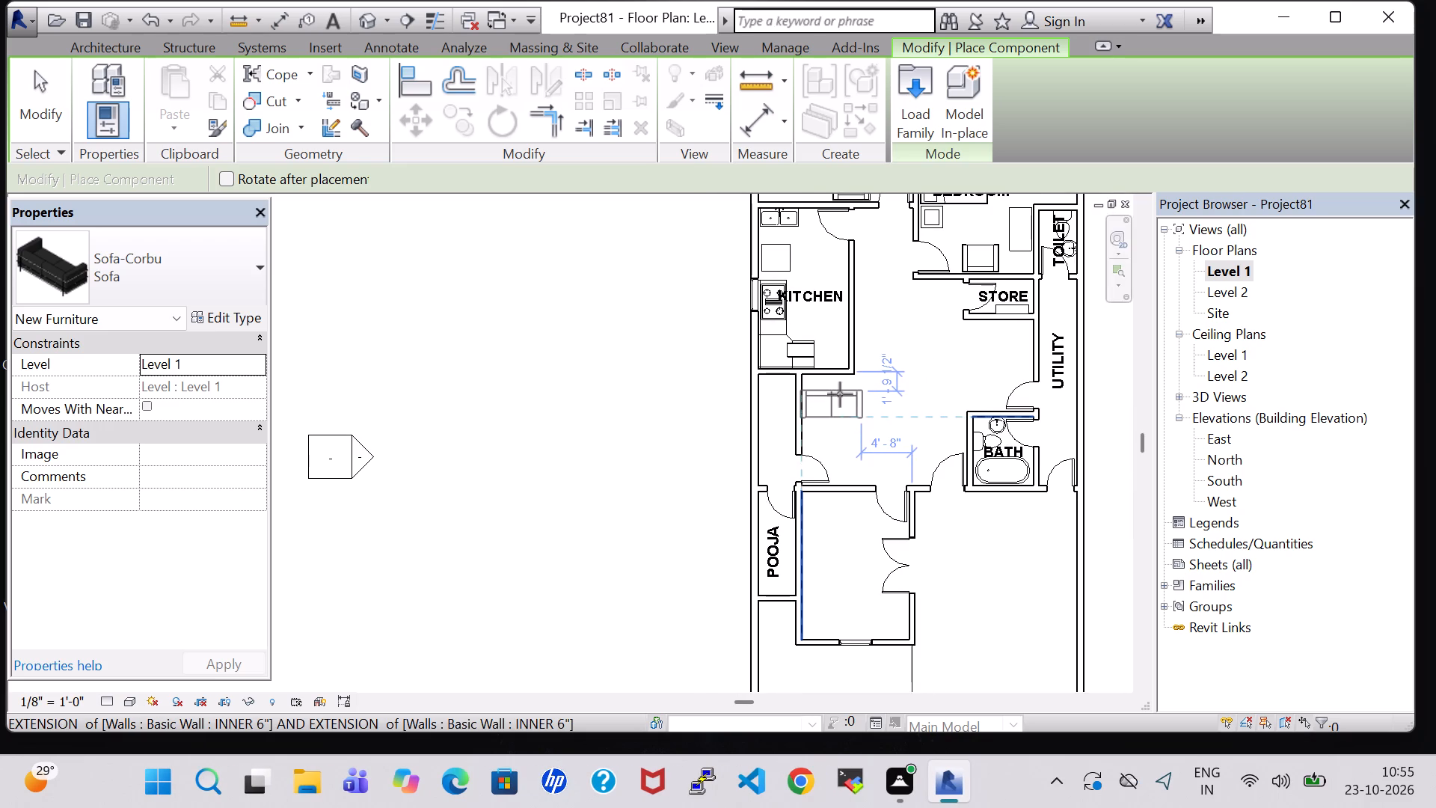
pyautogui.scroll(2, 858, 391)
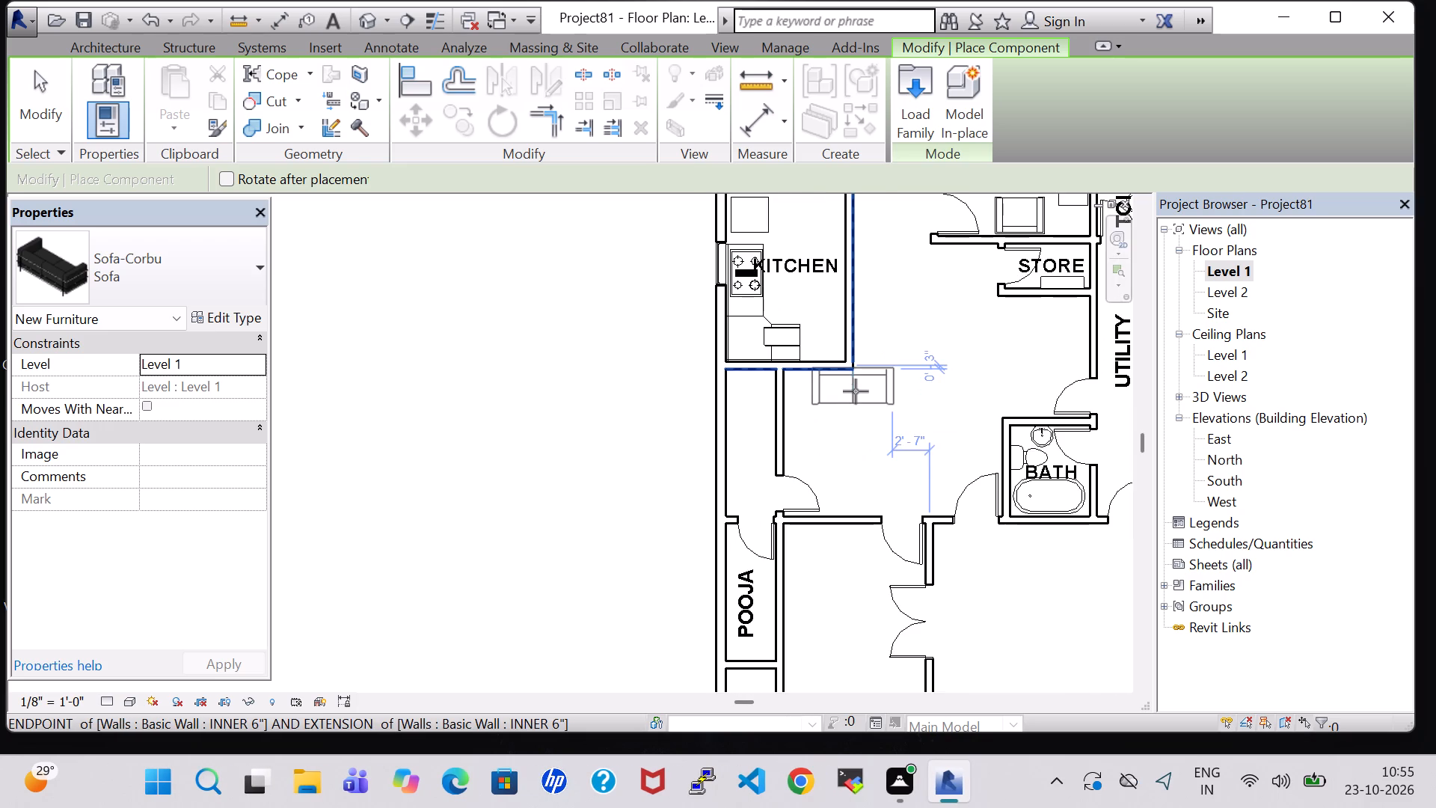
pyautogui.scroll(4, 844, 402)
pyautogui.click(825, 390)
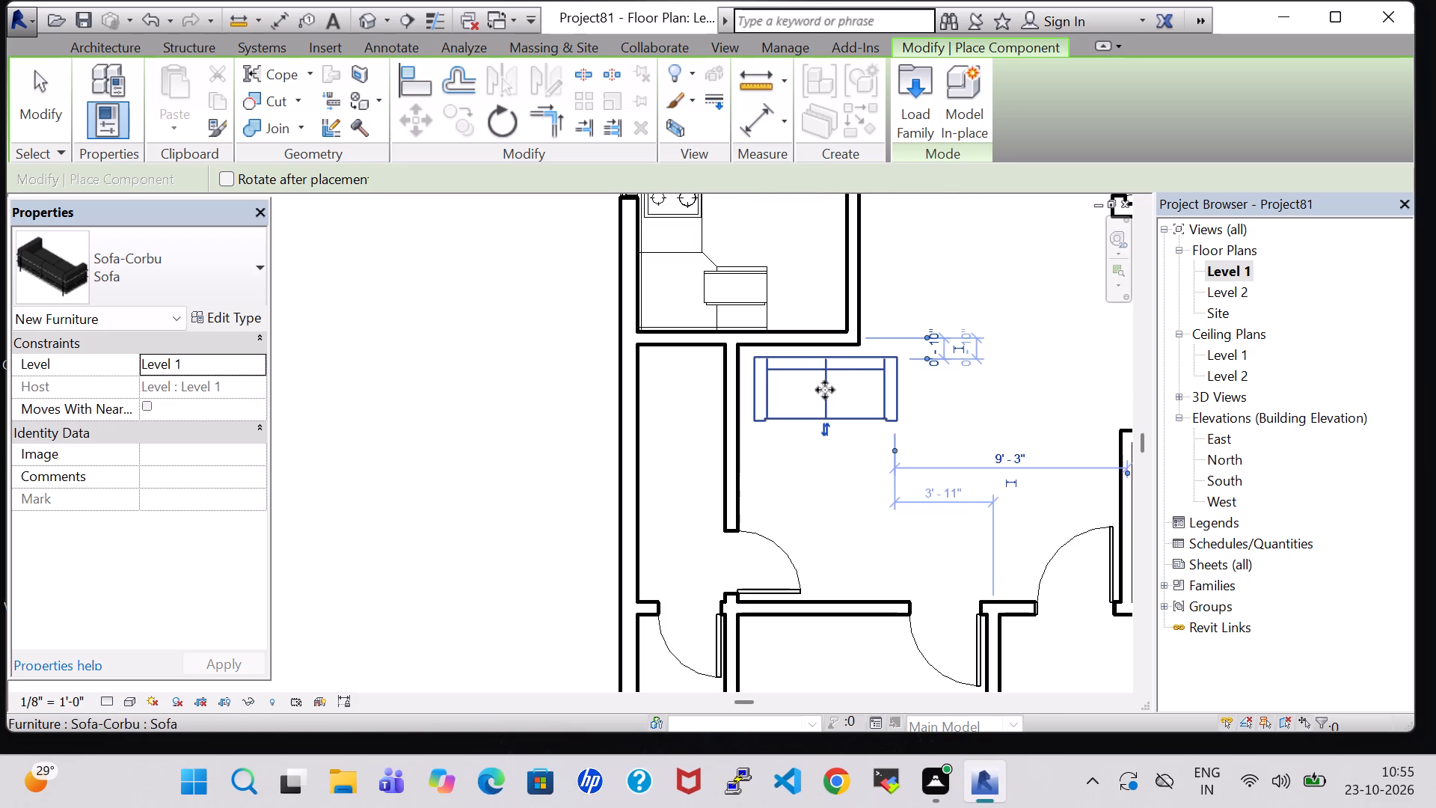
pyautogui.press('Escape')
pyautogui.press('Escape')
# Nudge the sofa up and left into the hall's corner beneath the kitchen, about 0'-6" from the kitchen wall.
pyautogui.click(825, 393)
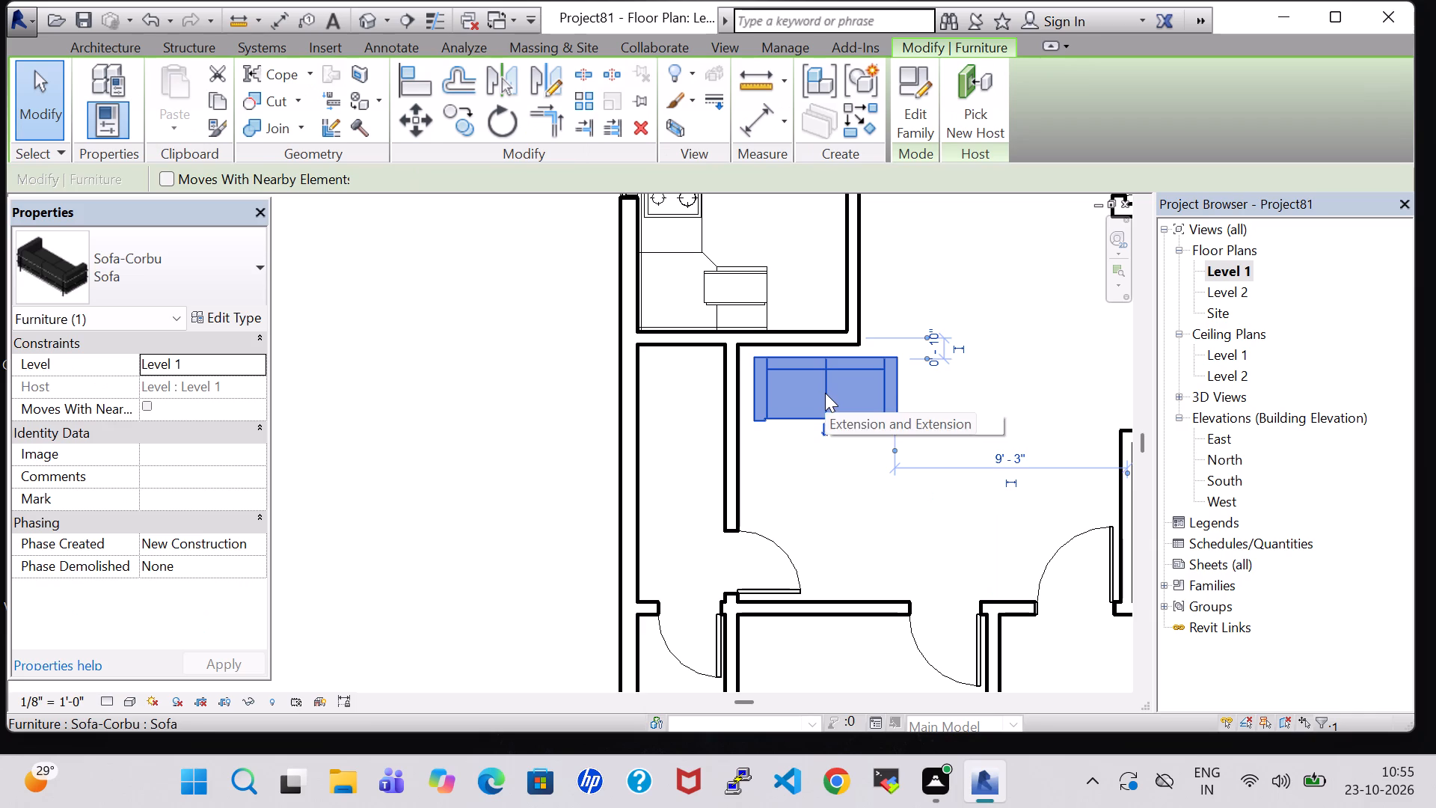
pyautogui.press('Up')
pyautogui.press('Up')
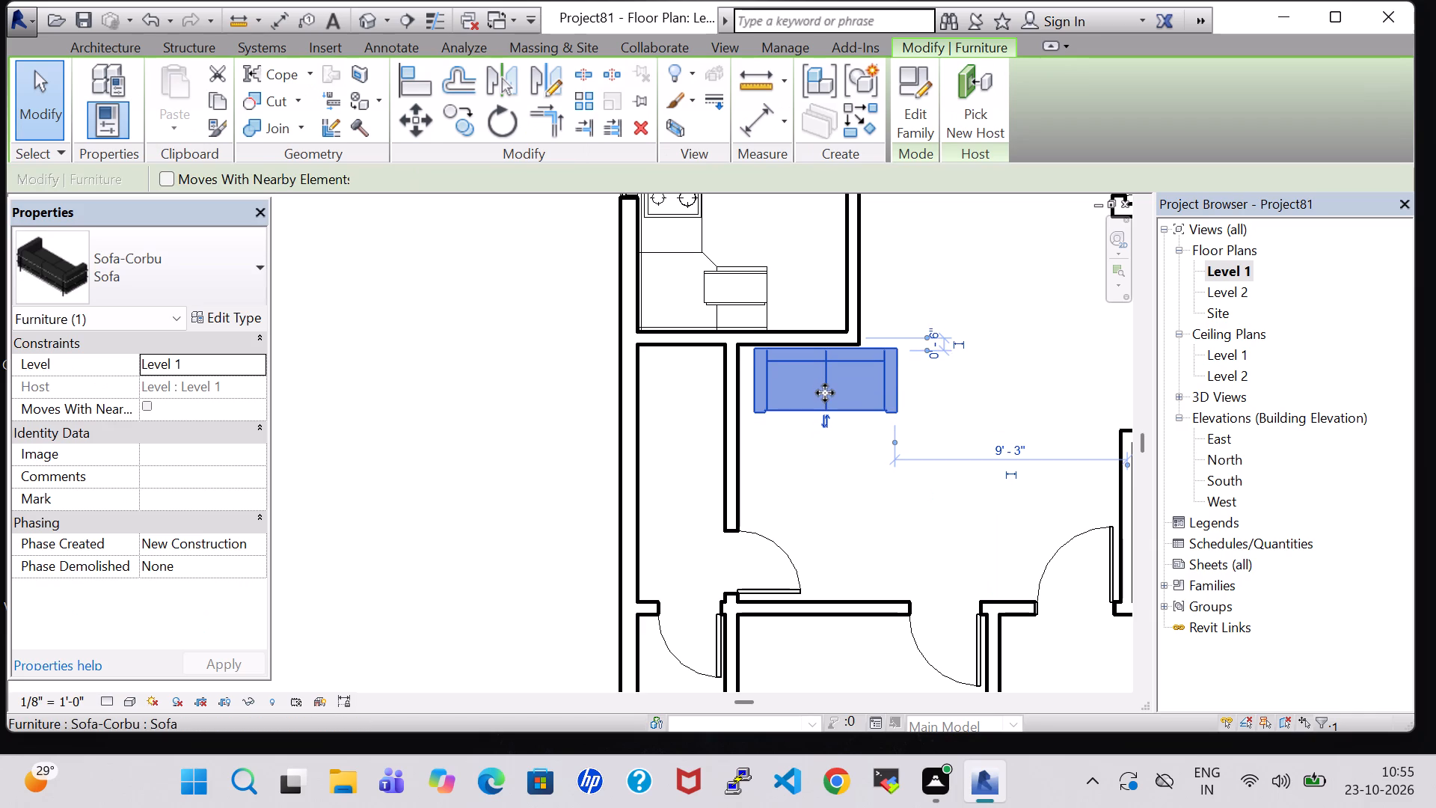
pyautogui.press('Left')
pyautogui.press('Left')
pyautogui.press('Left')
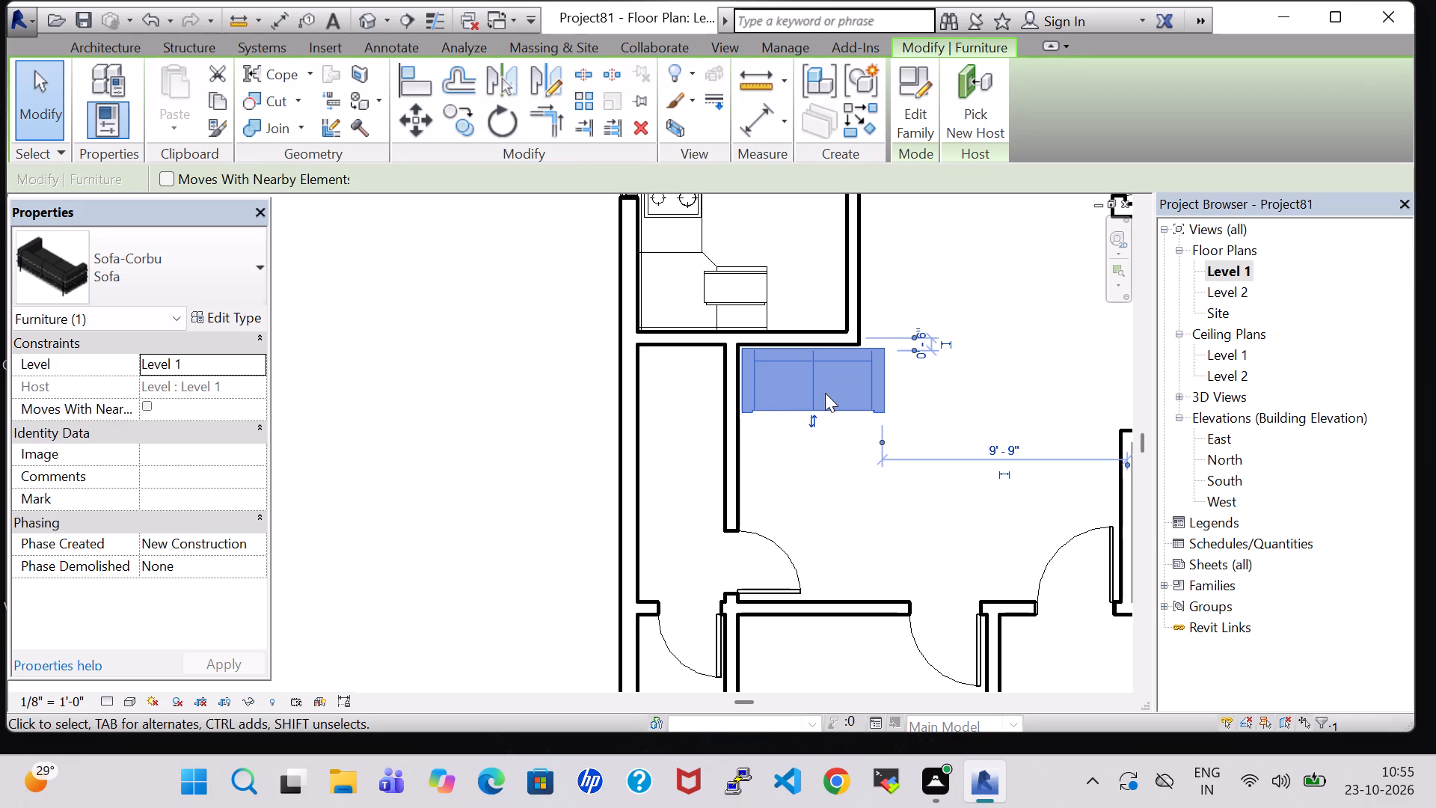
pyautogui.click(972, 346)
# Load the Table-Dining Oval family from the library's Furniture Tables folder as a component.
pyautogui.scroll(-4, 972, 346)
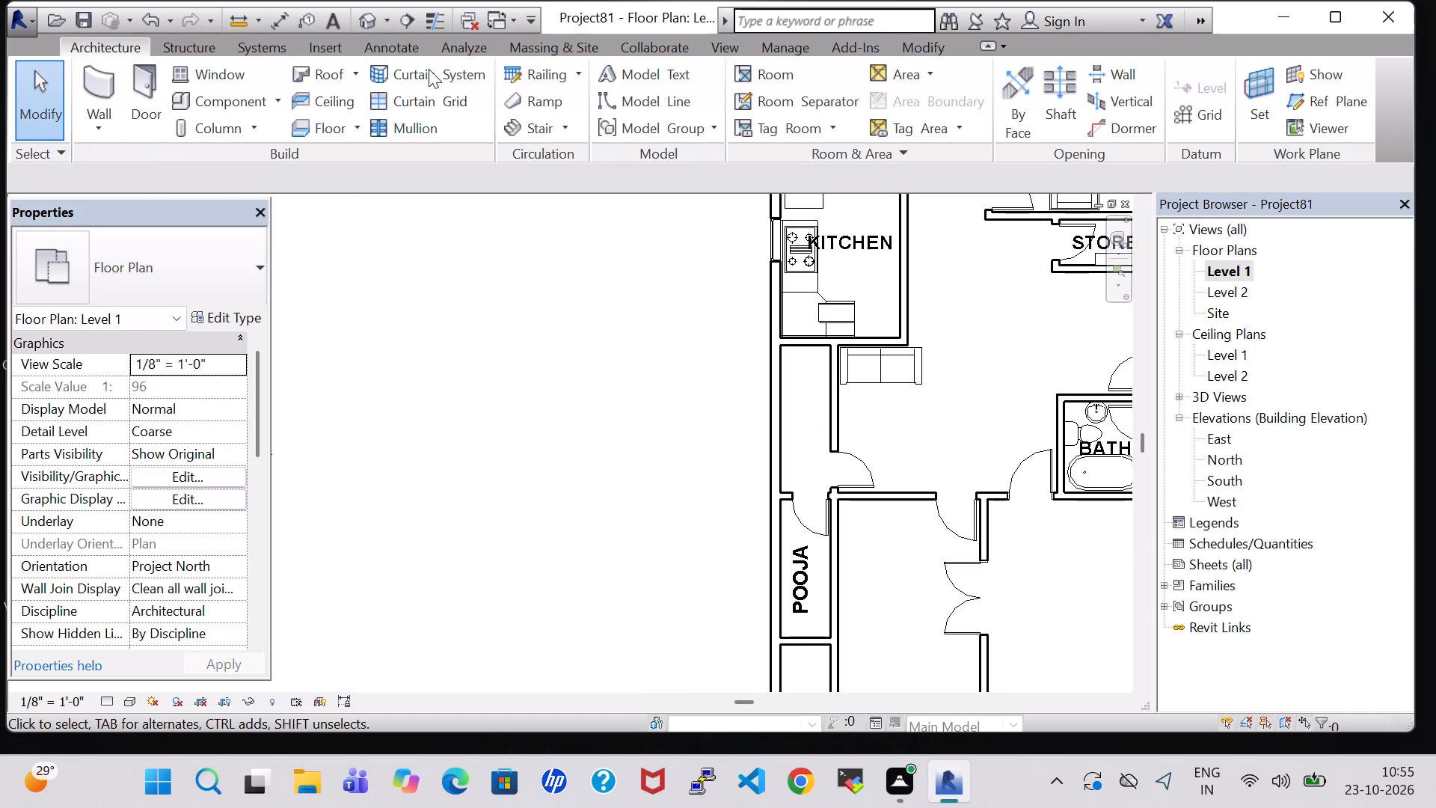
pyautogui.click(236, 105)
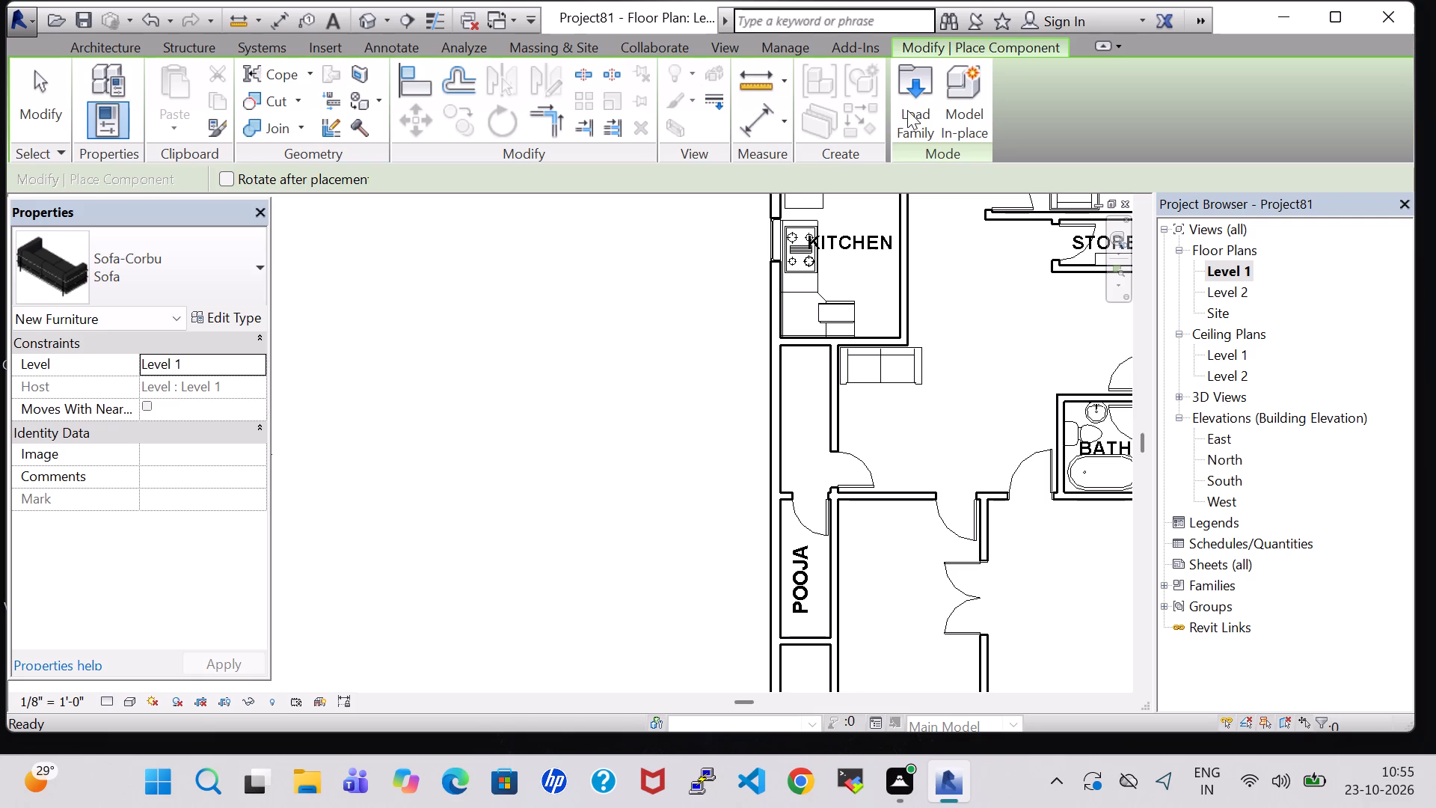
pyautogui.click(907, 110)
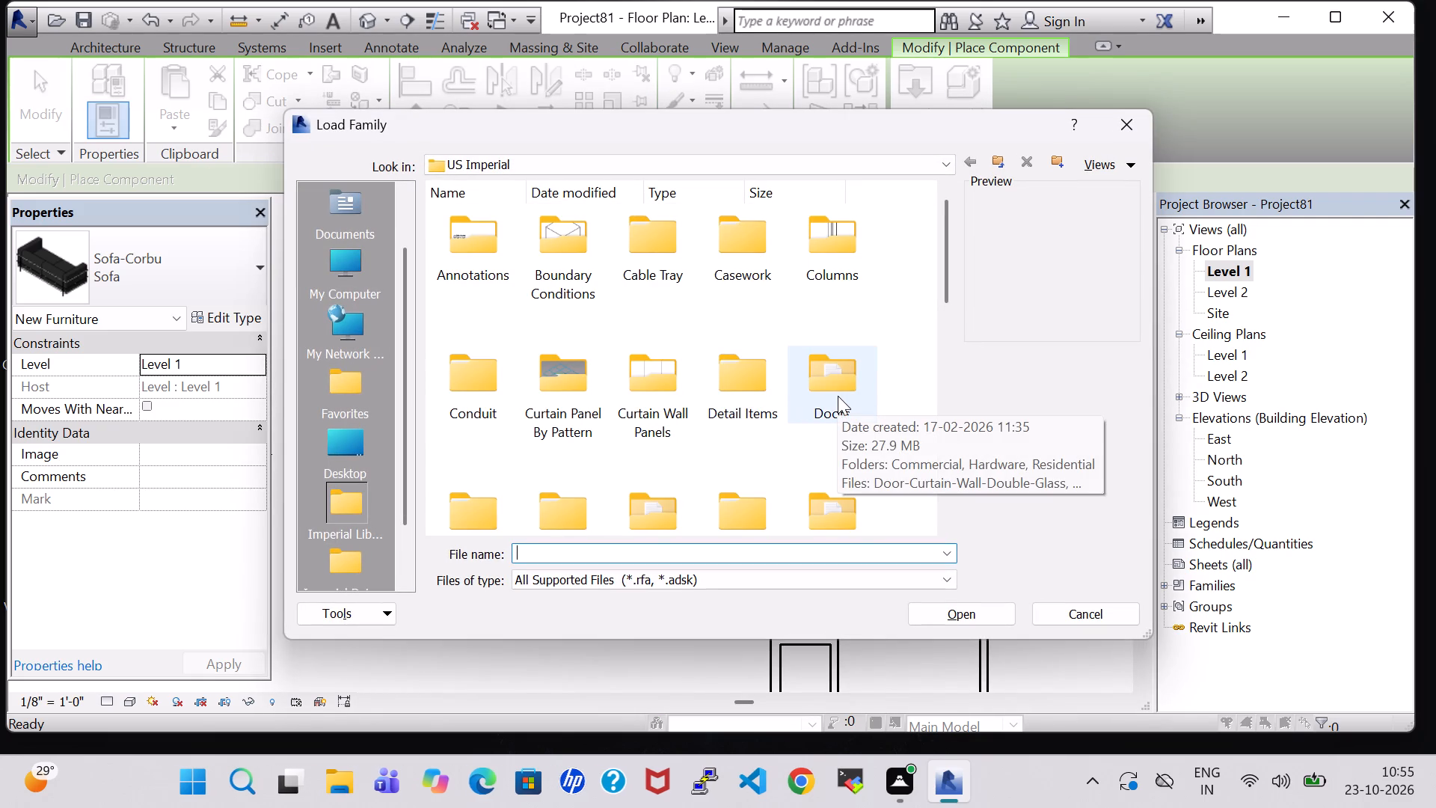
pyautogui.scroll(-2, 838, 436)
pyautogui.scroll(2, 811, 257)
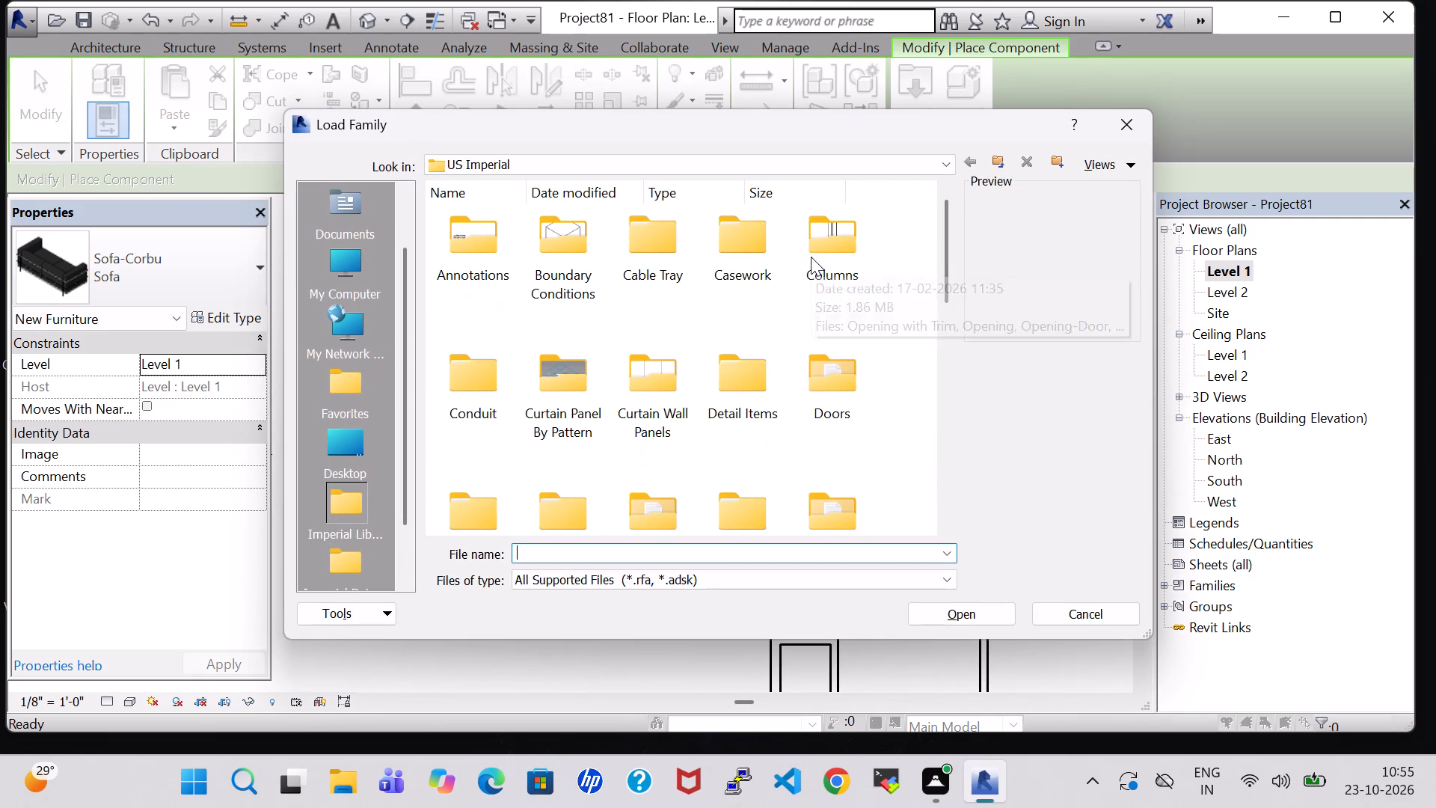
pyautogui.doubleClick(840, 495)
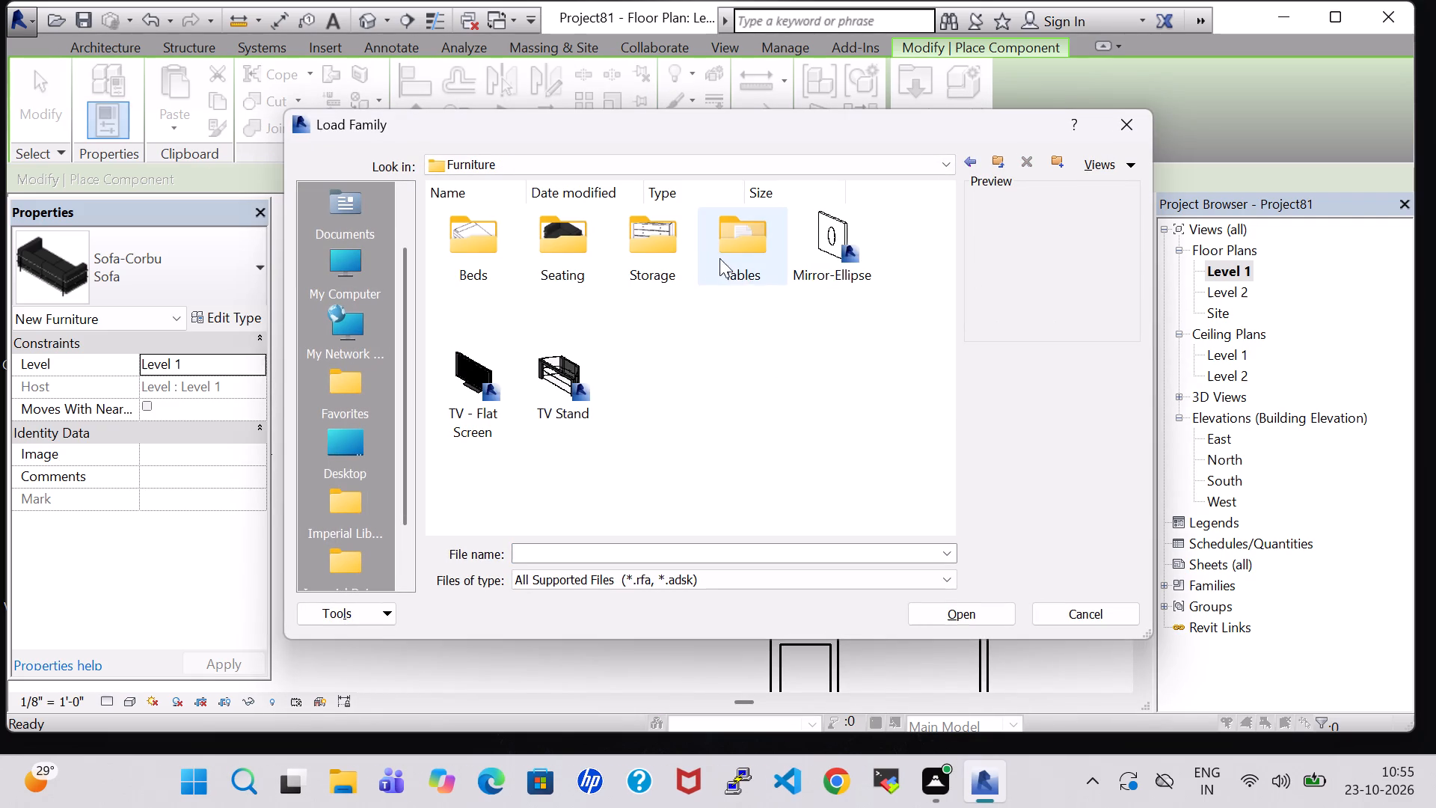
pyautogui.doubleClick(730, 258)
pyautogui.click(632, 260)
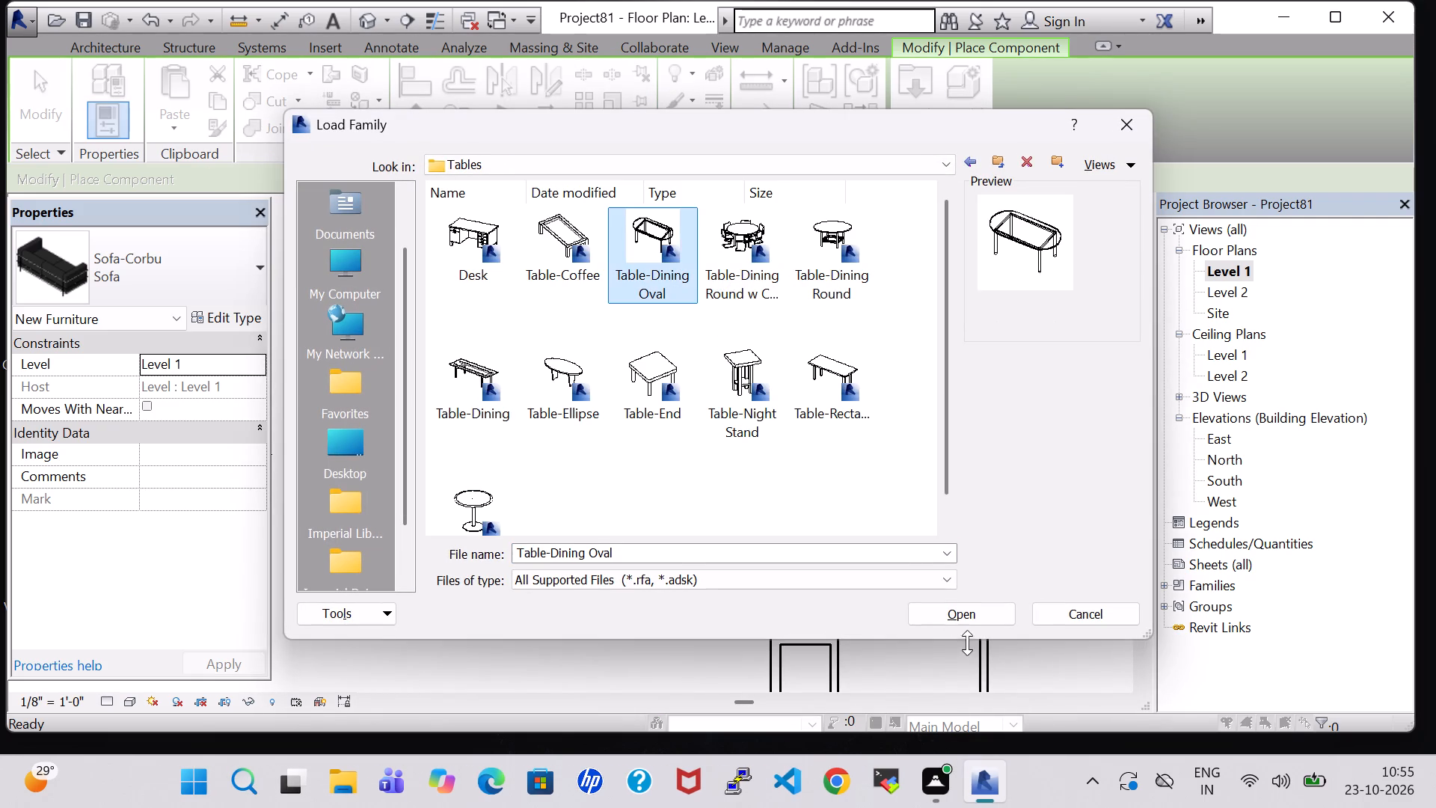
pyautogui.click(940, 616)
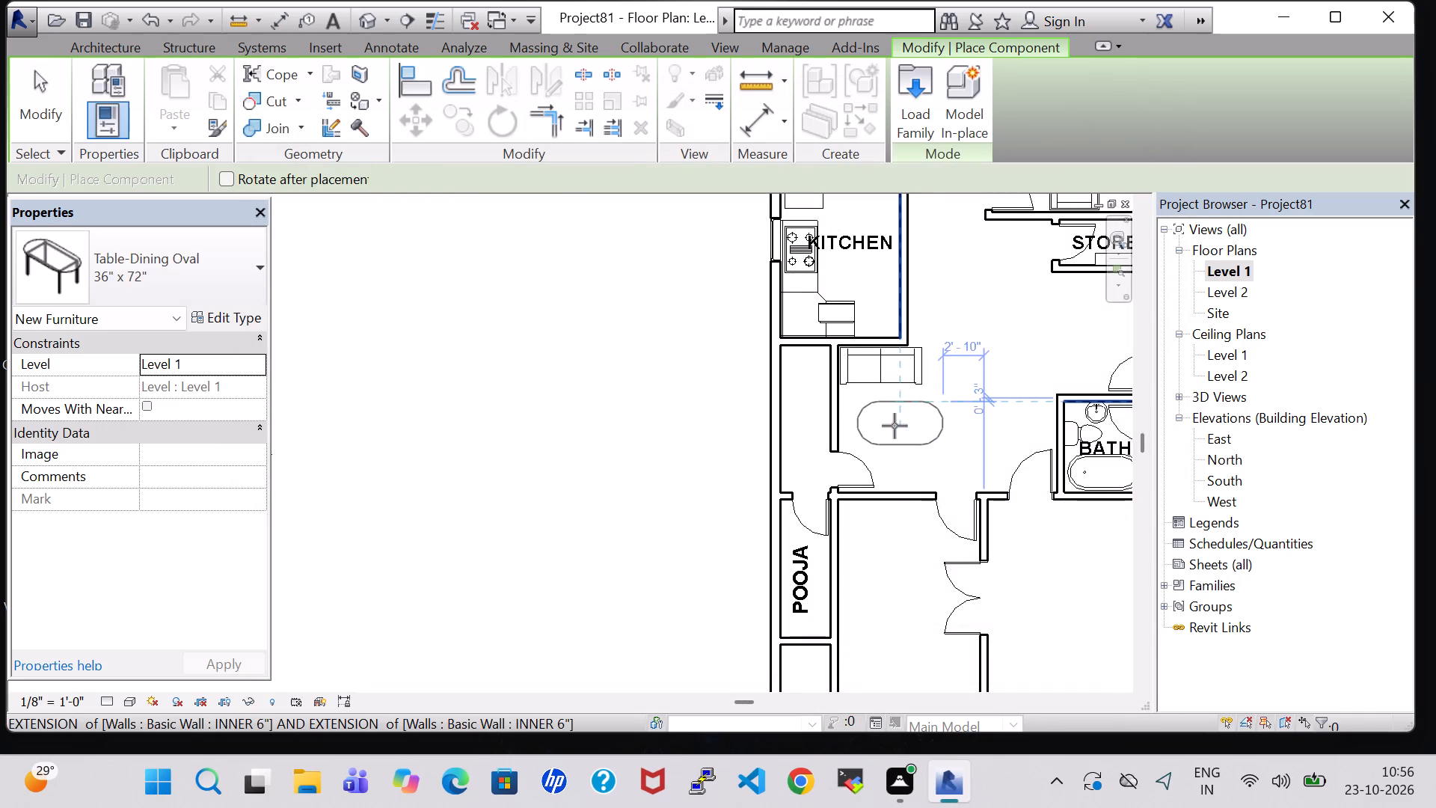
# Place the 36" x 72" oval dining table in the hall below the sofa, about 4'-2" from the kitchen wall.
pyautogui.click(896, 415)
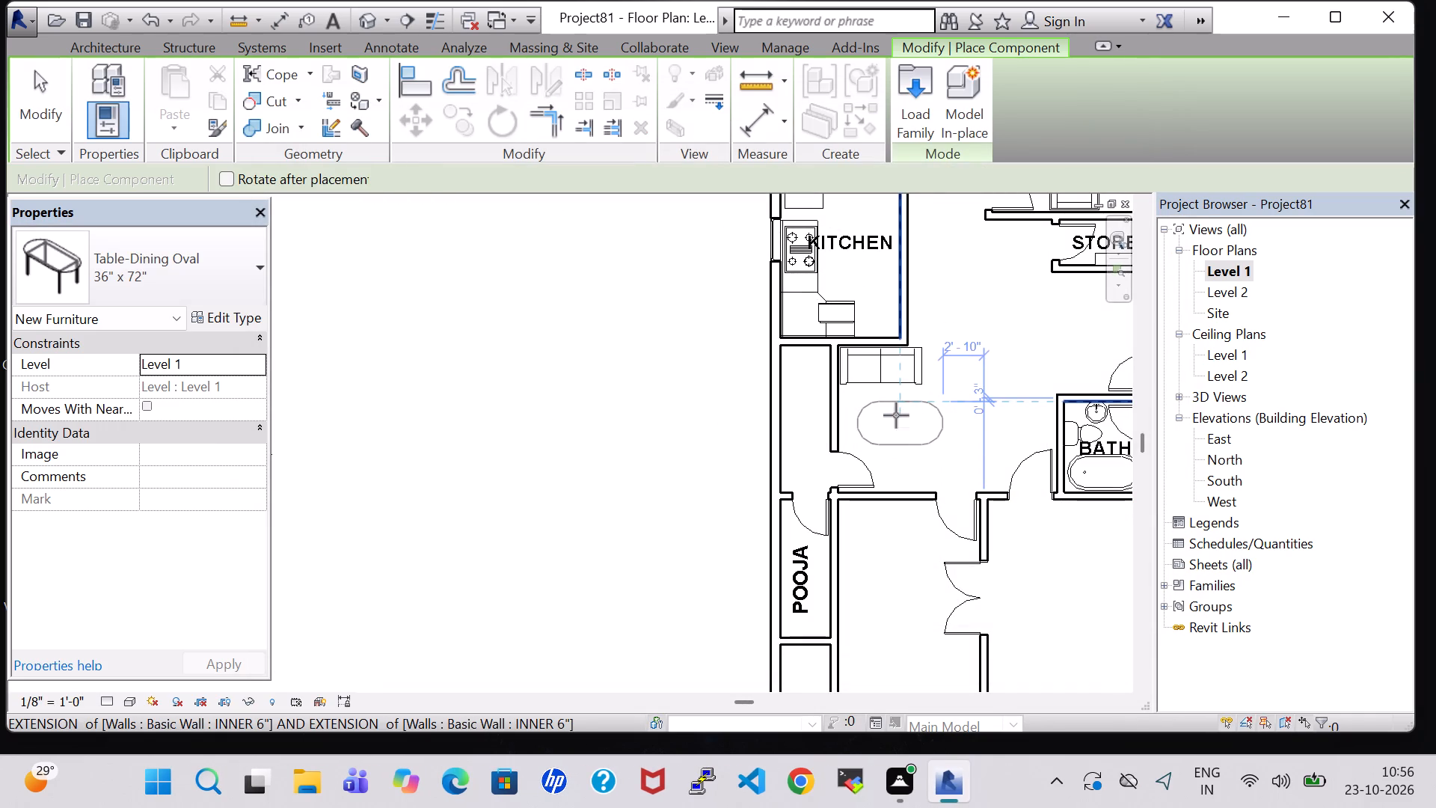
pyautogui.press('Escape')
pyautogui.press('Escape')
# Change the oval dining table's type to 36" x 48".
pyautogui.click(896, 415)
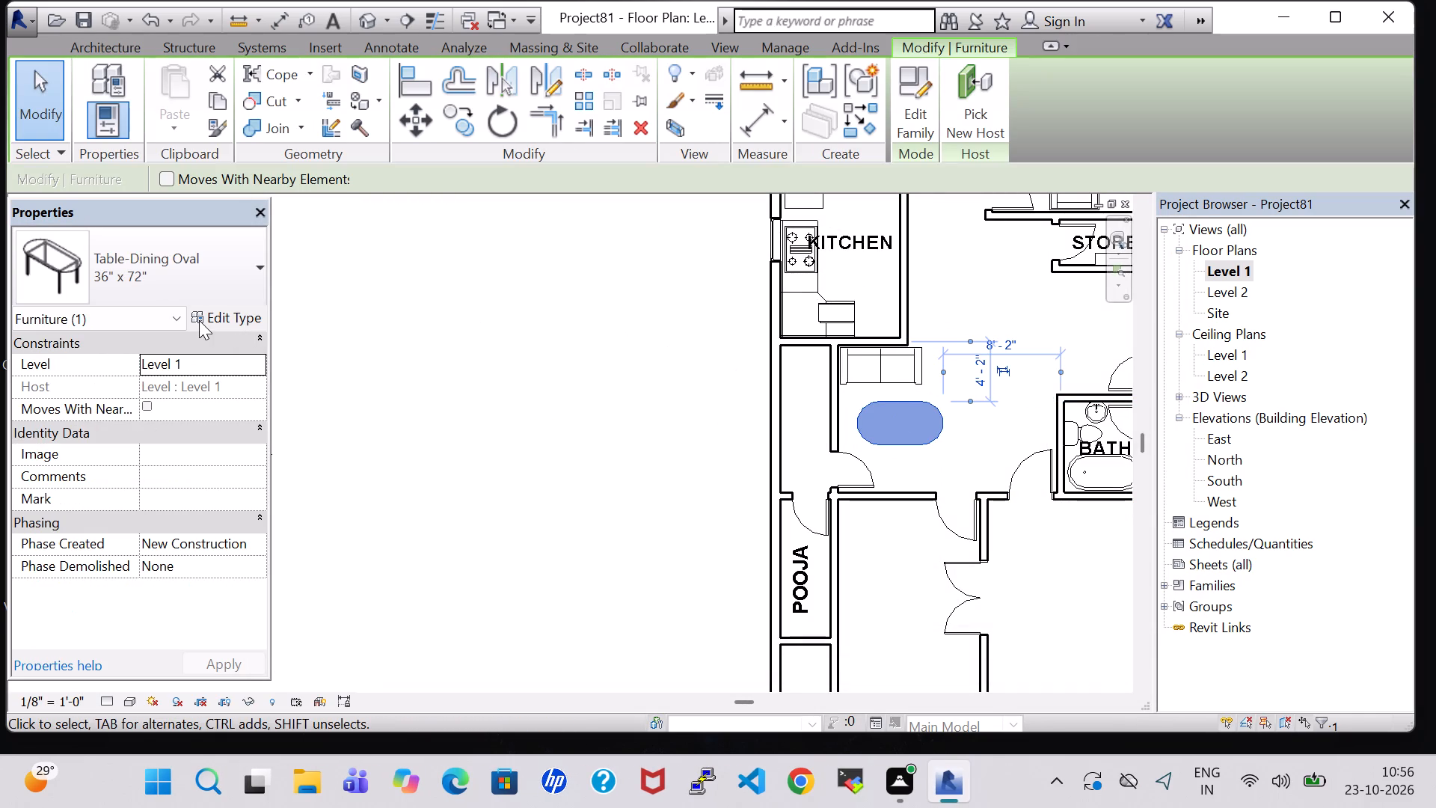
pyautogui.click(199, 320)
pyautogui.click(511, 176)
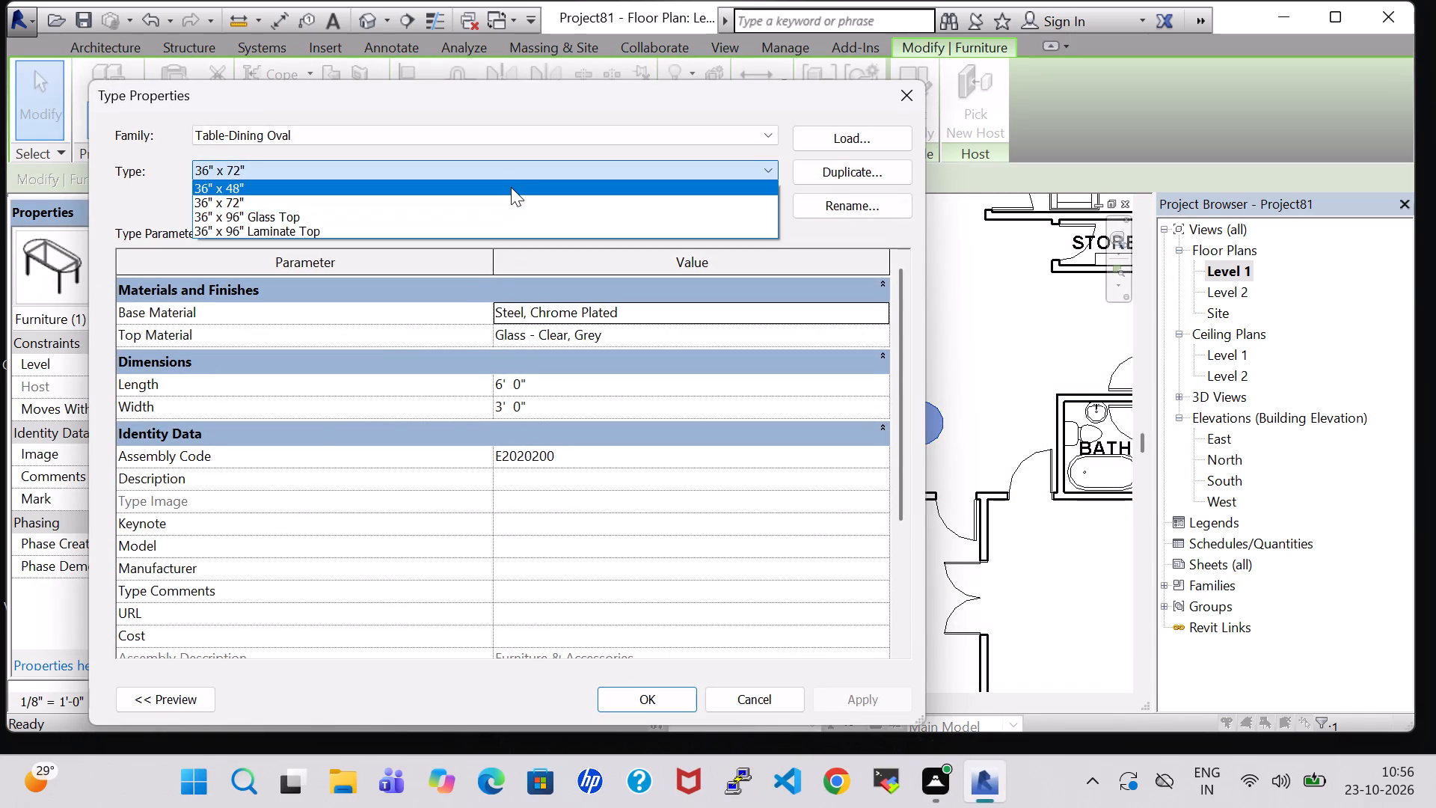
pyautogui.click(511, 187)
pyautogui.click(647, 711)
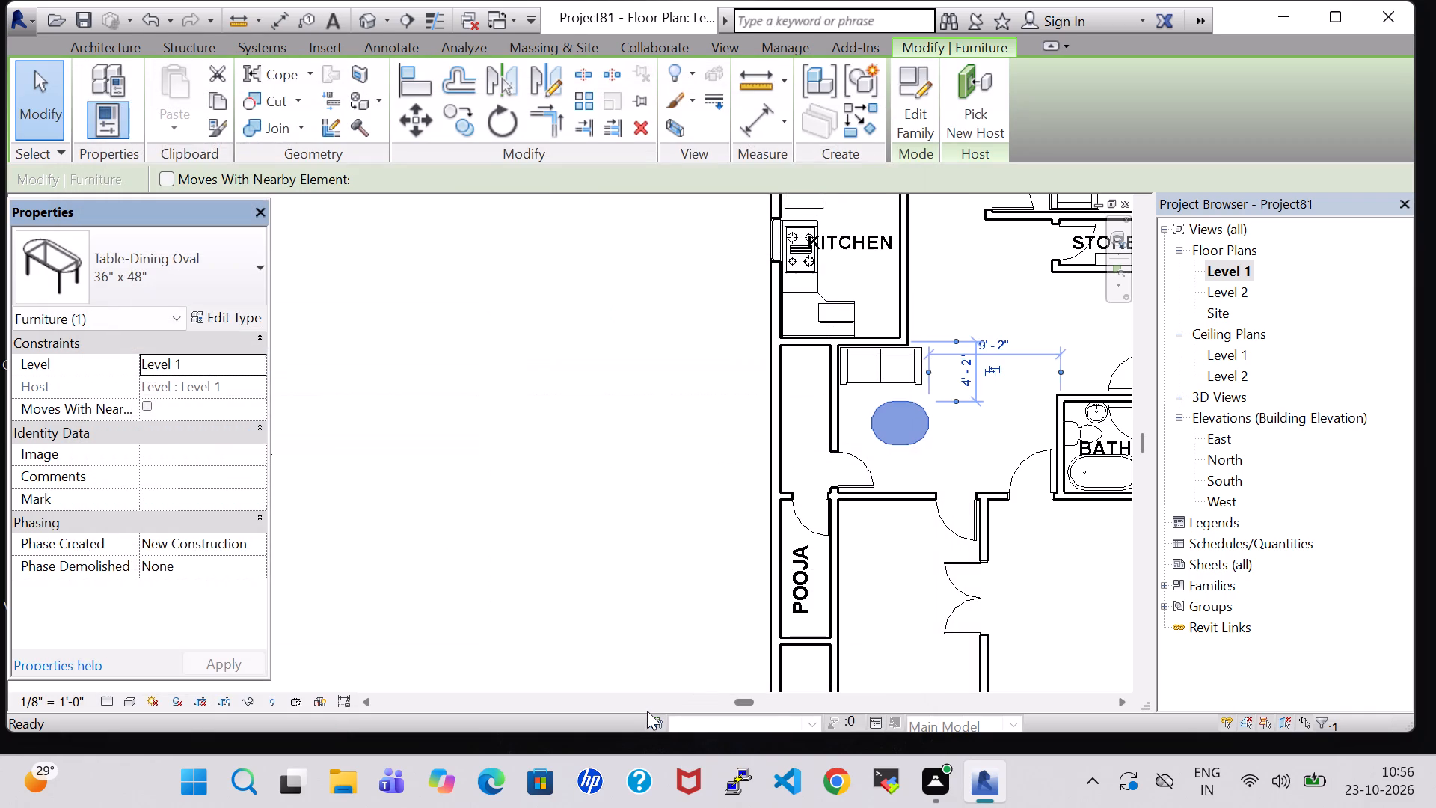
# Nudge the oval table left and up to sit centred in front of the sofa, about 10'-6" from the bath wall.
pyautogui.press('Left')
pyautogui.press('Left')
pyautogui.press('Left')
pyautogui.press('Left')
pyautogui.click(919, 448)
pyautogui.click(907, 429)
pyautogui.press('Left')
pyautogui.press('Left')
pyautogui.press('Left')
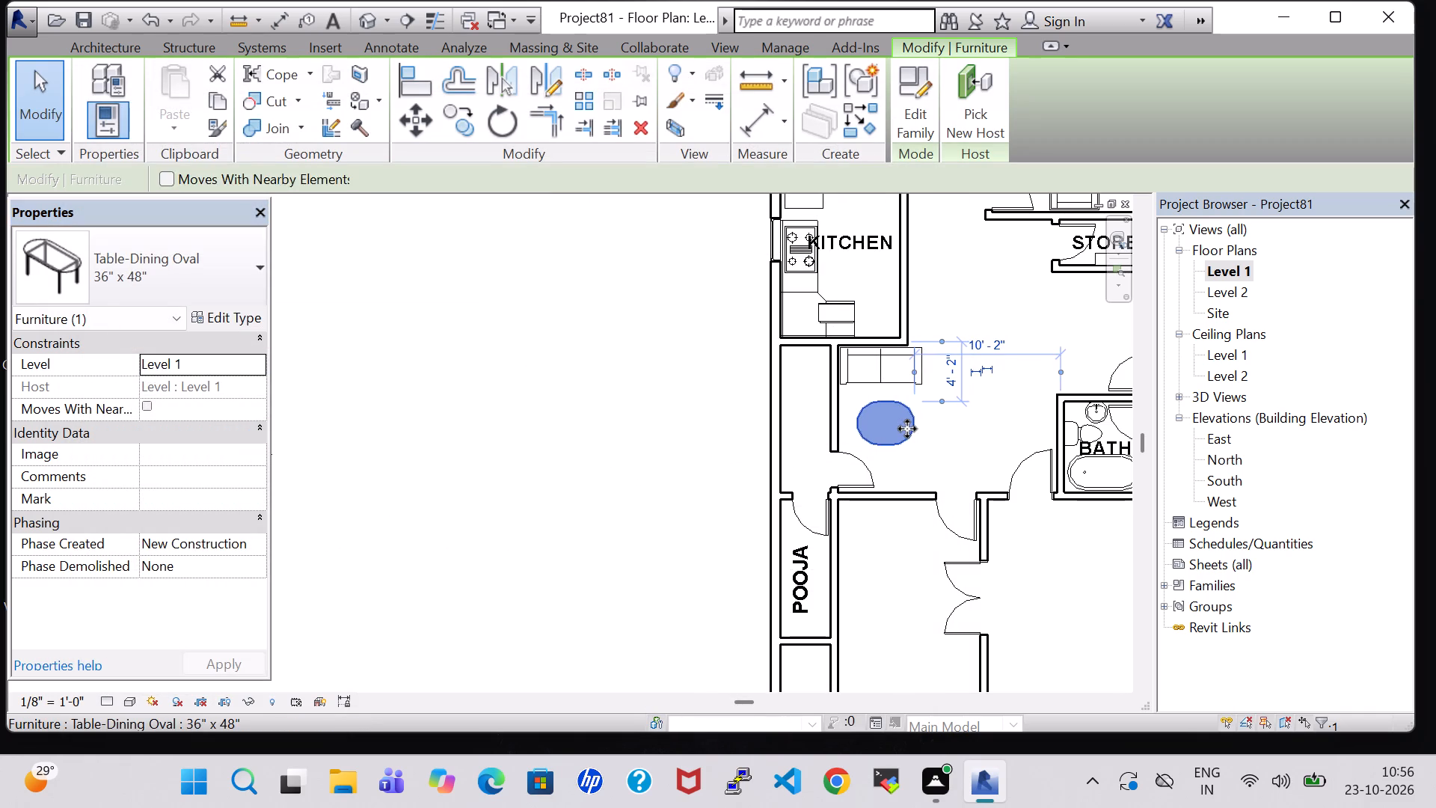
pyautogui.press('Left')
pyautogui.press('Up')
pyautogui.press('Up')
pyautogui.press('Up')
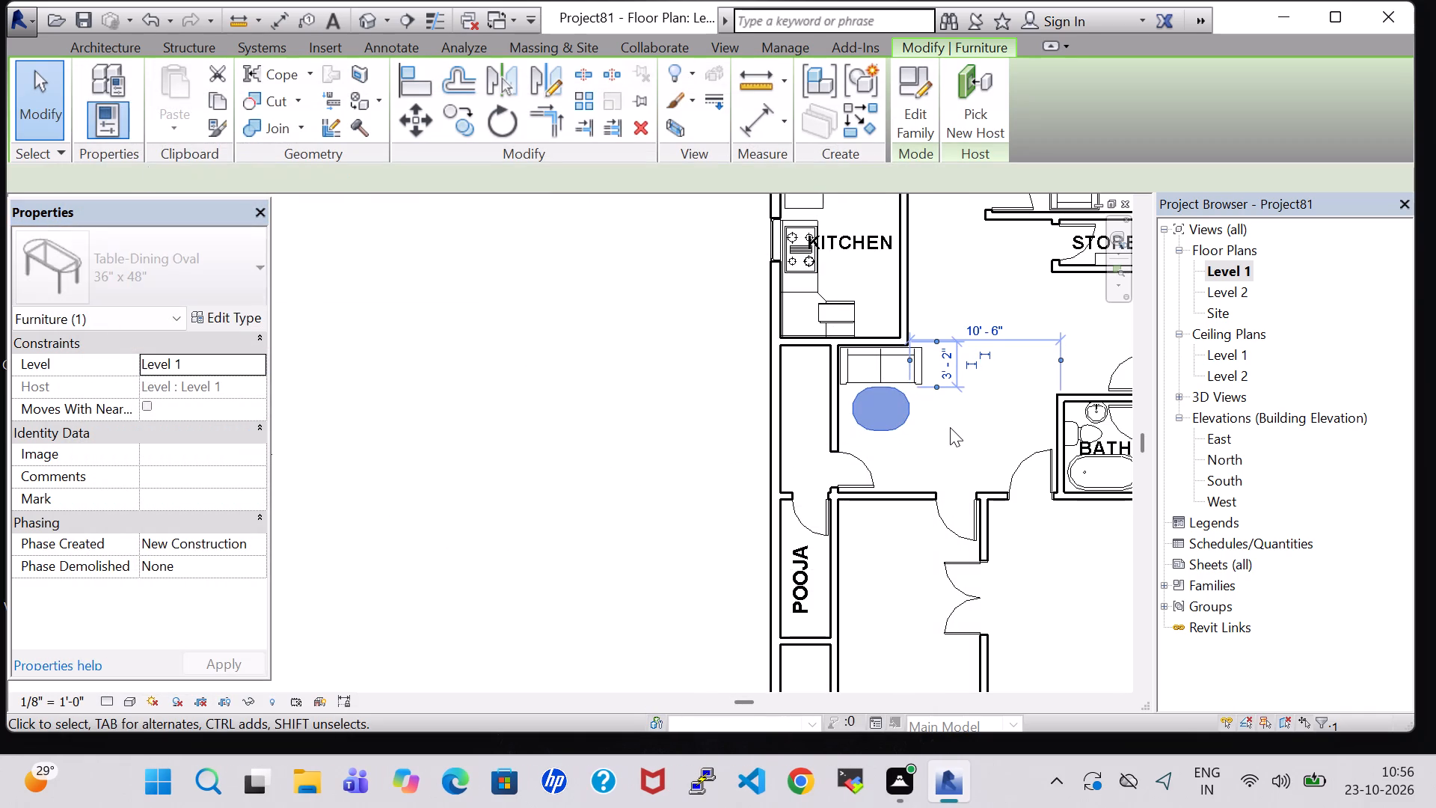
pyautogui.press('Down')
pyautogui.click(950, 423)
# Create a similar RPC Tropical Agave 1.5' plant from the bedroom's one and place it at the oval table's right edge.
pyautogui.scroll(-1, 950, 423)
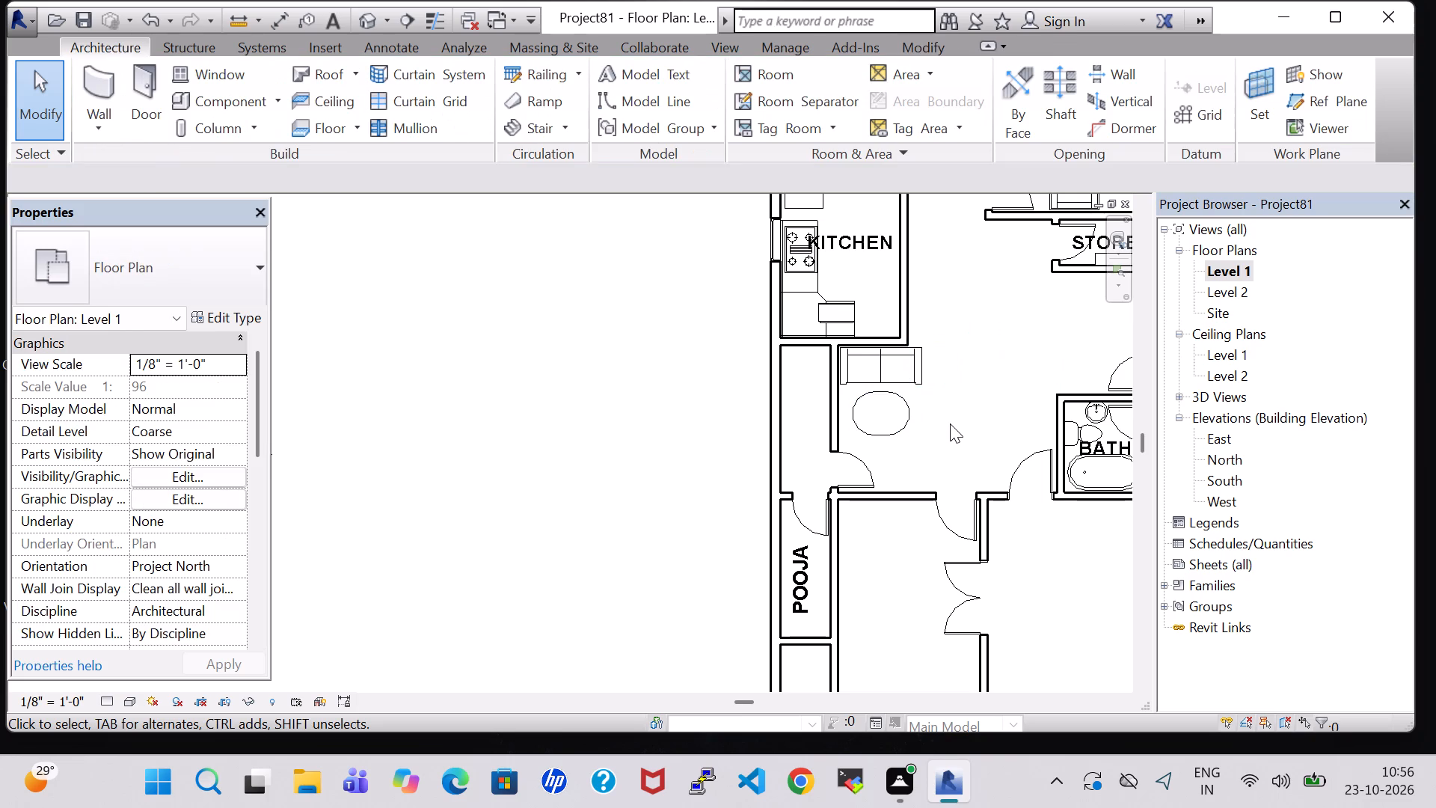
pyautogui.scroll(-4, 950, 423)
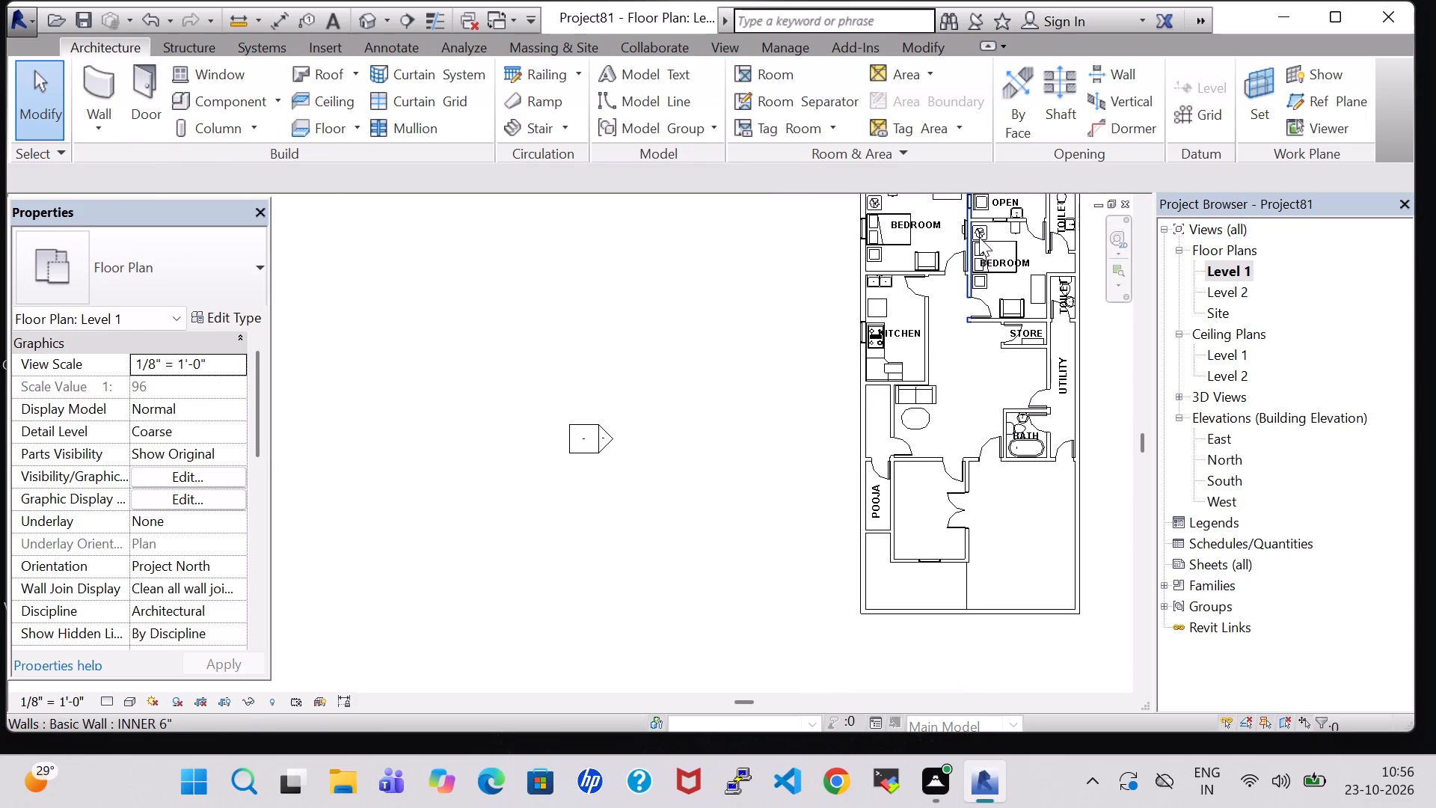
pyautogui.click(987, 232)
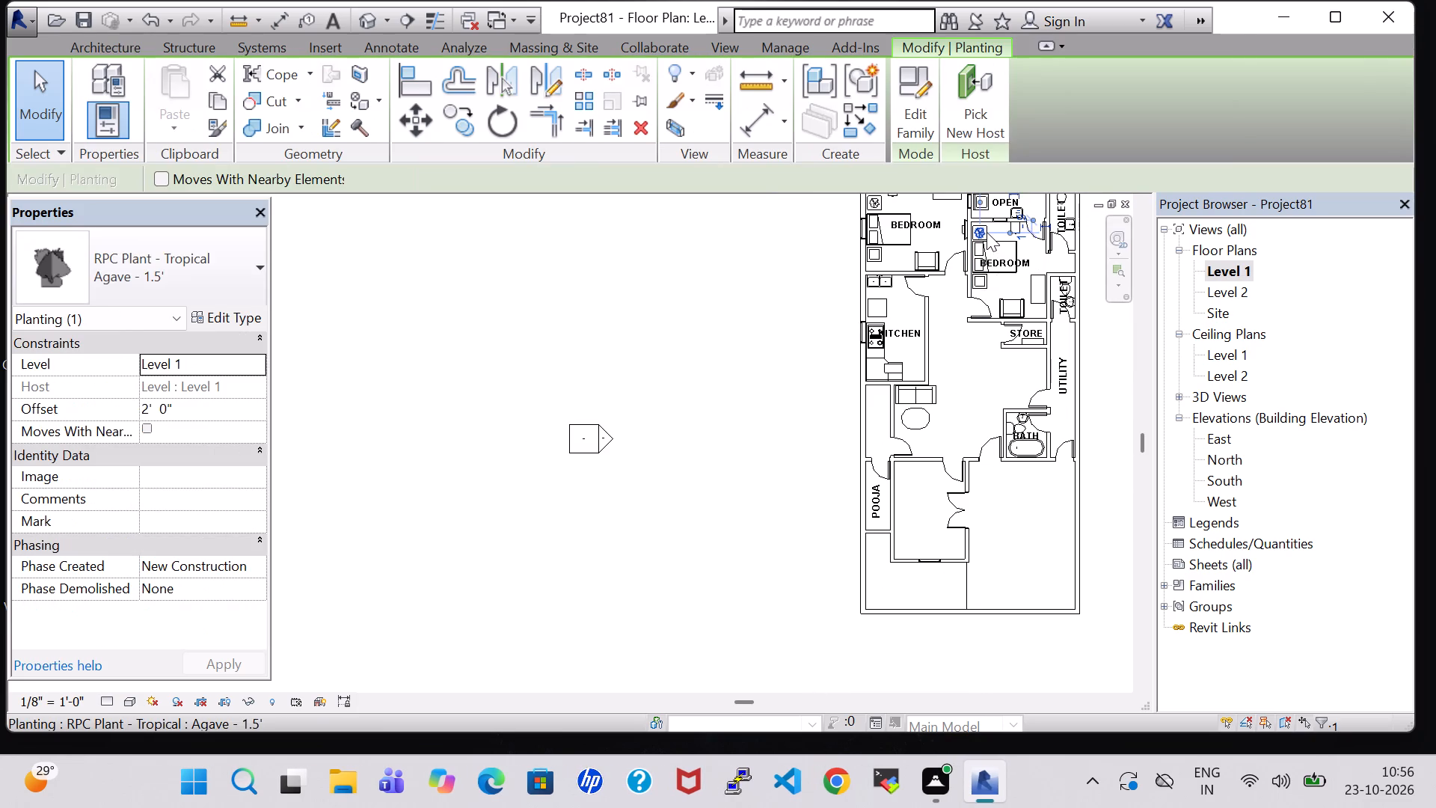
pyautogui.rightClick(987, 232)
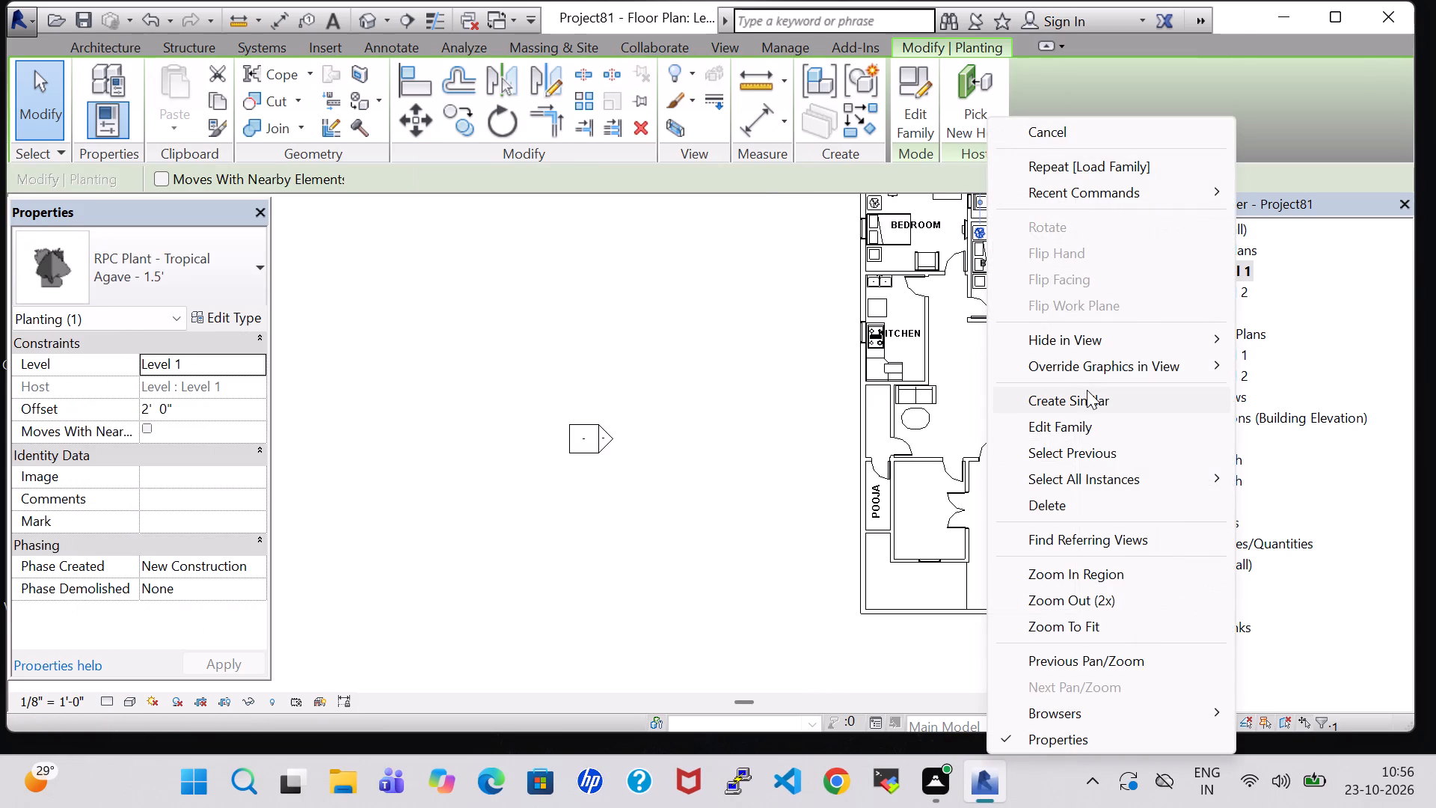
pyautogui.click(1087, 394)
pyautogui.scroll(7, 946, 431)
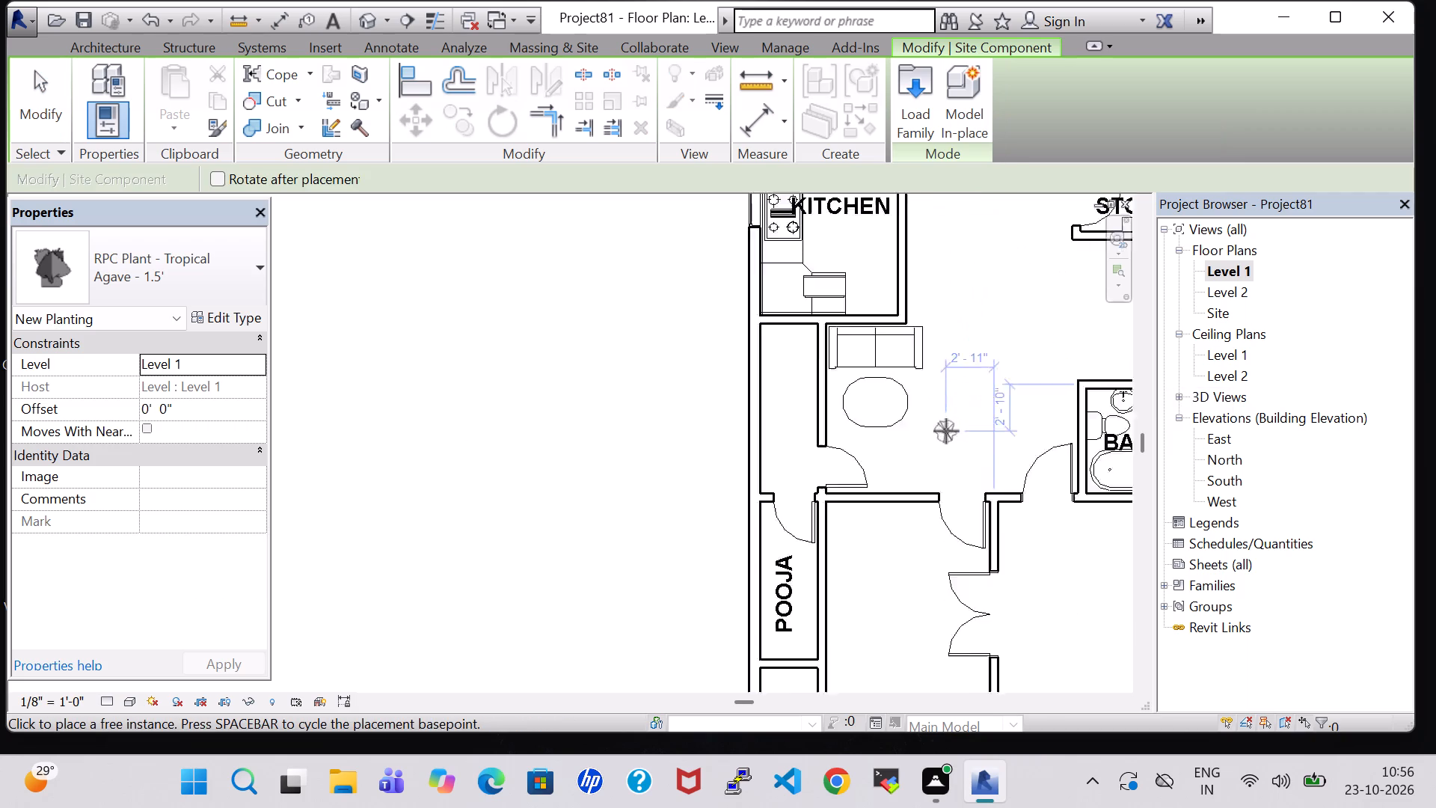
pyautogui.scroll(1, 946, 431)
pyautogui.click(902, 395)
pyautogui.press('Escape')
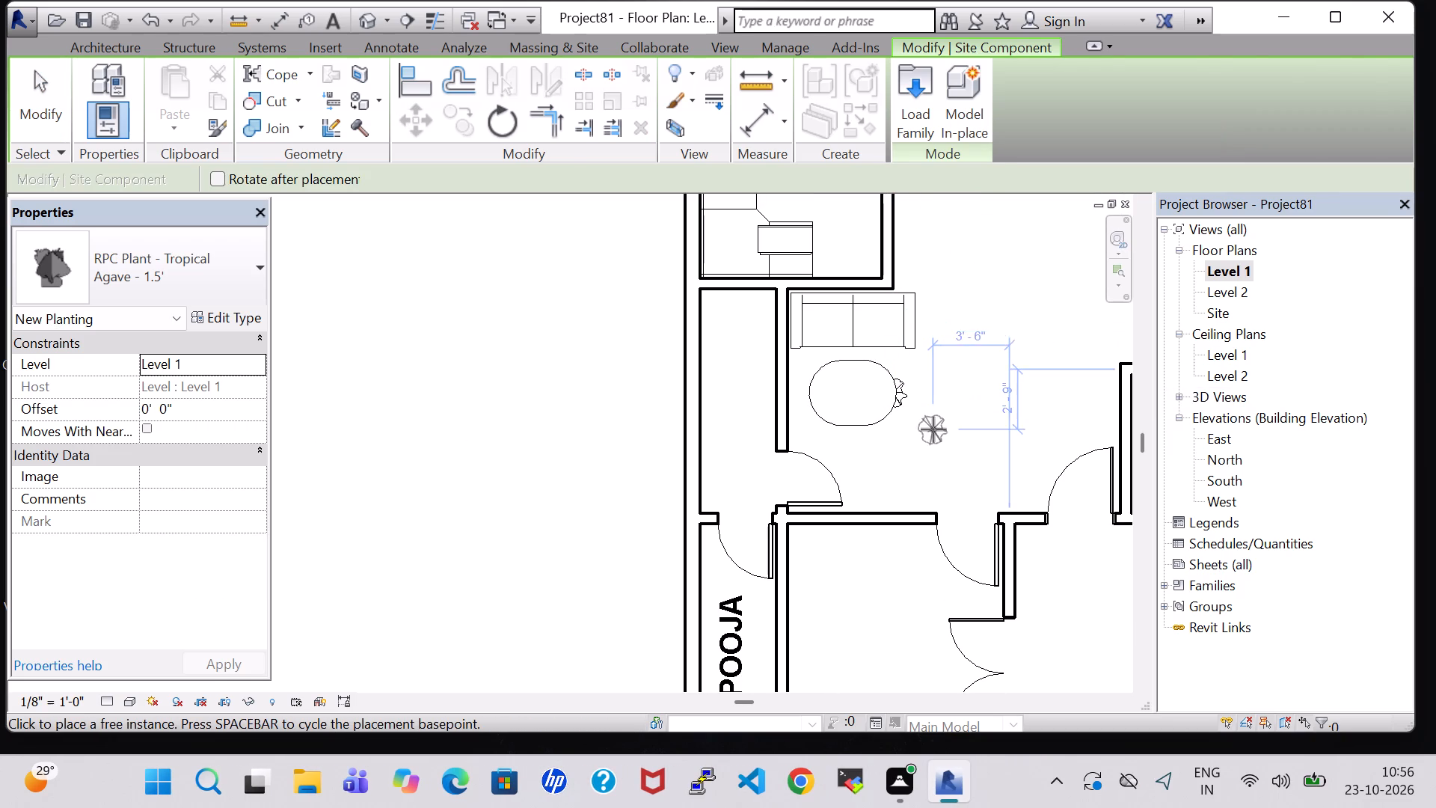
pyautogui.press('Escape')
# Set the offset of the plant at the oval table to 2' 0".
pyautogui.scroll(2, 902, 397)
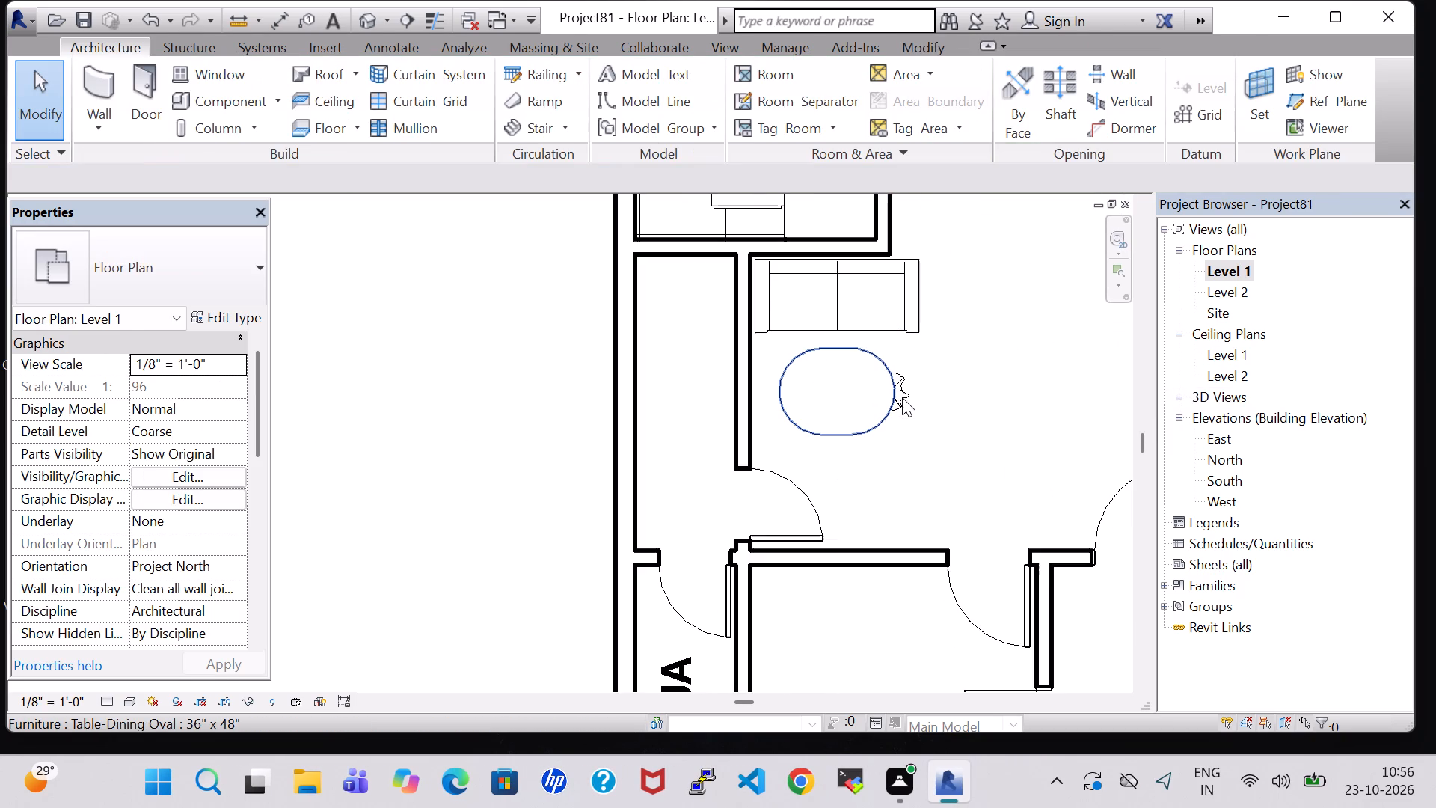
pyautogui.scroll(10, 903, 385)
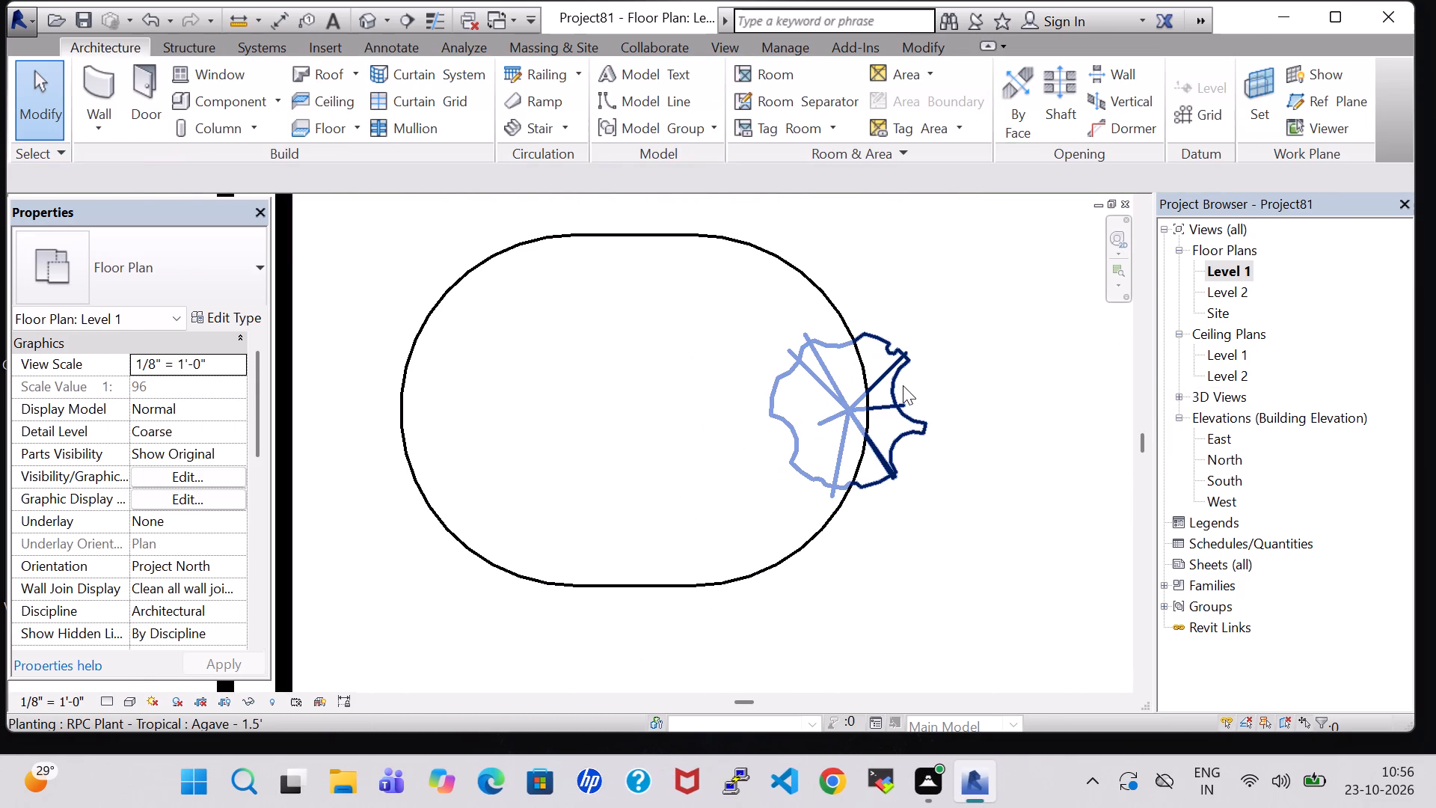
pyautogui.click(896, 385)
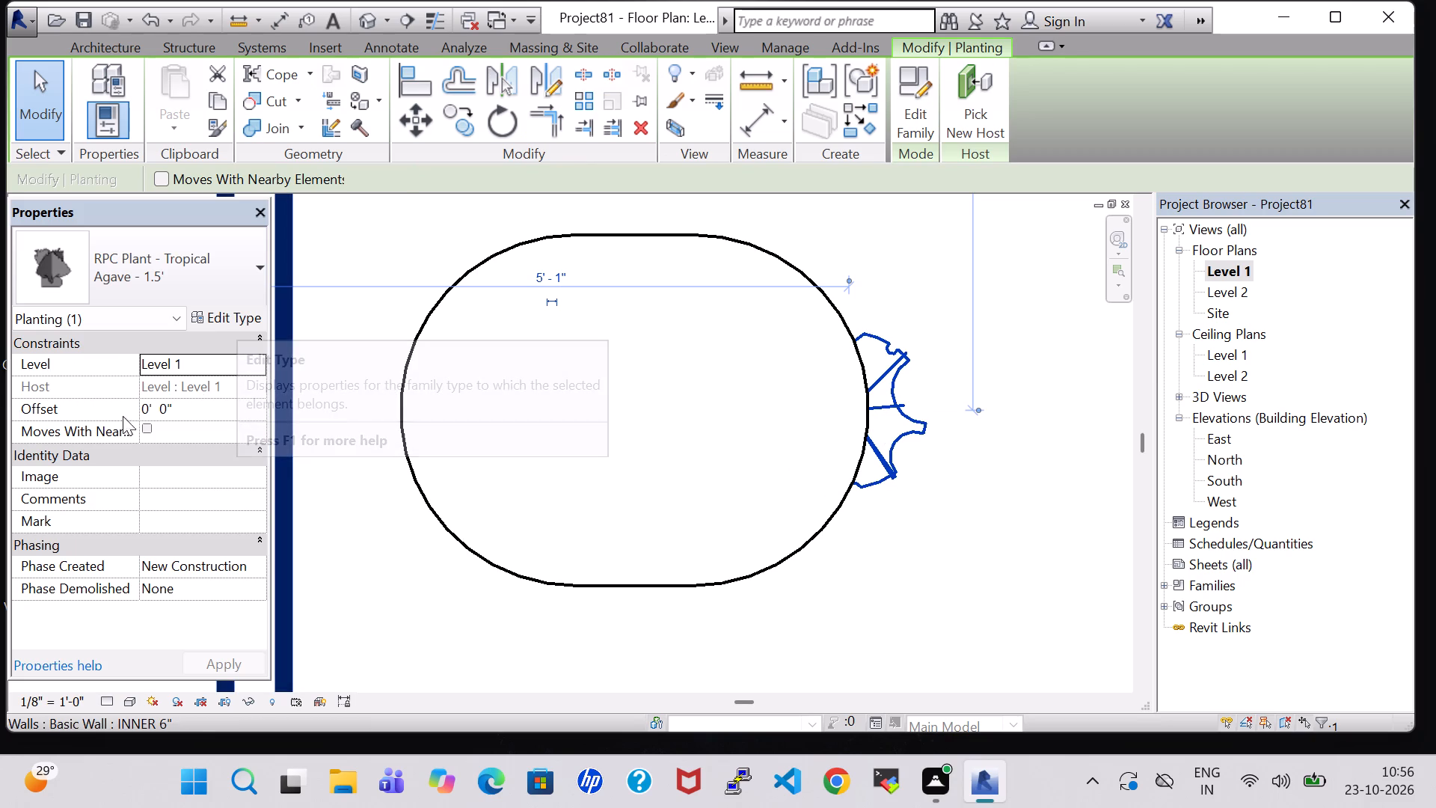
pyautogui.click(152, 409)
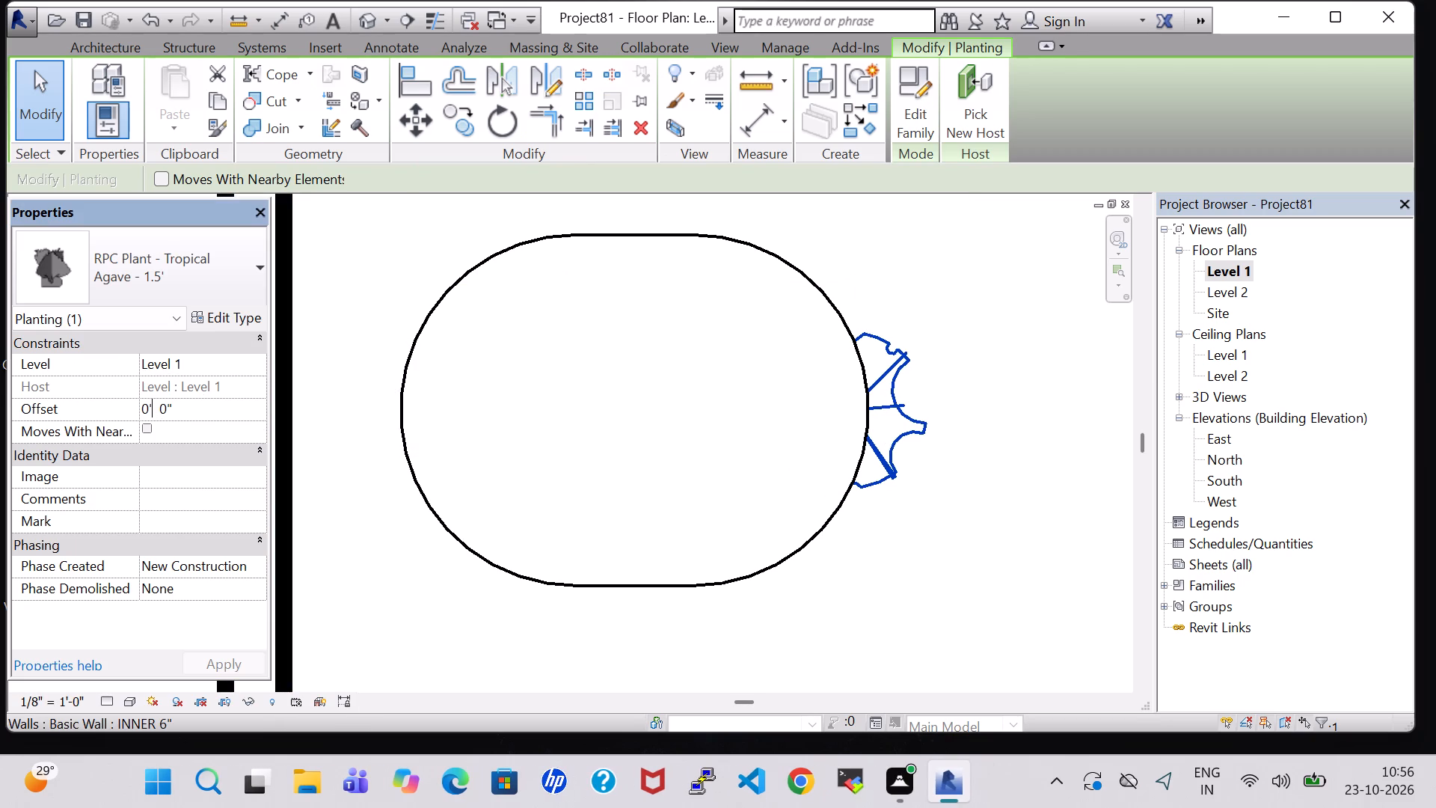
pyautogui.press('Left')
pyautogui.press('BackSpace')
pyautogui.press('2')
pyautogui.click(245, 661)
# Nudge the agave plant left to the centre of the oval table.
pyautogui.press('Left')
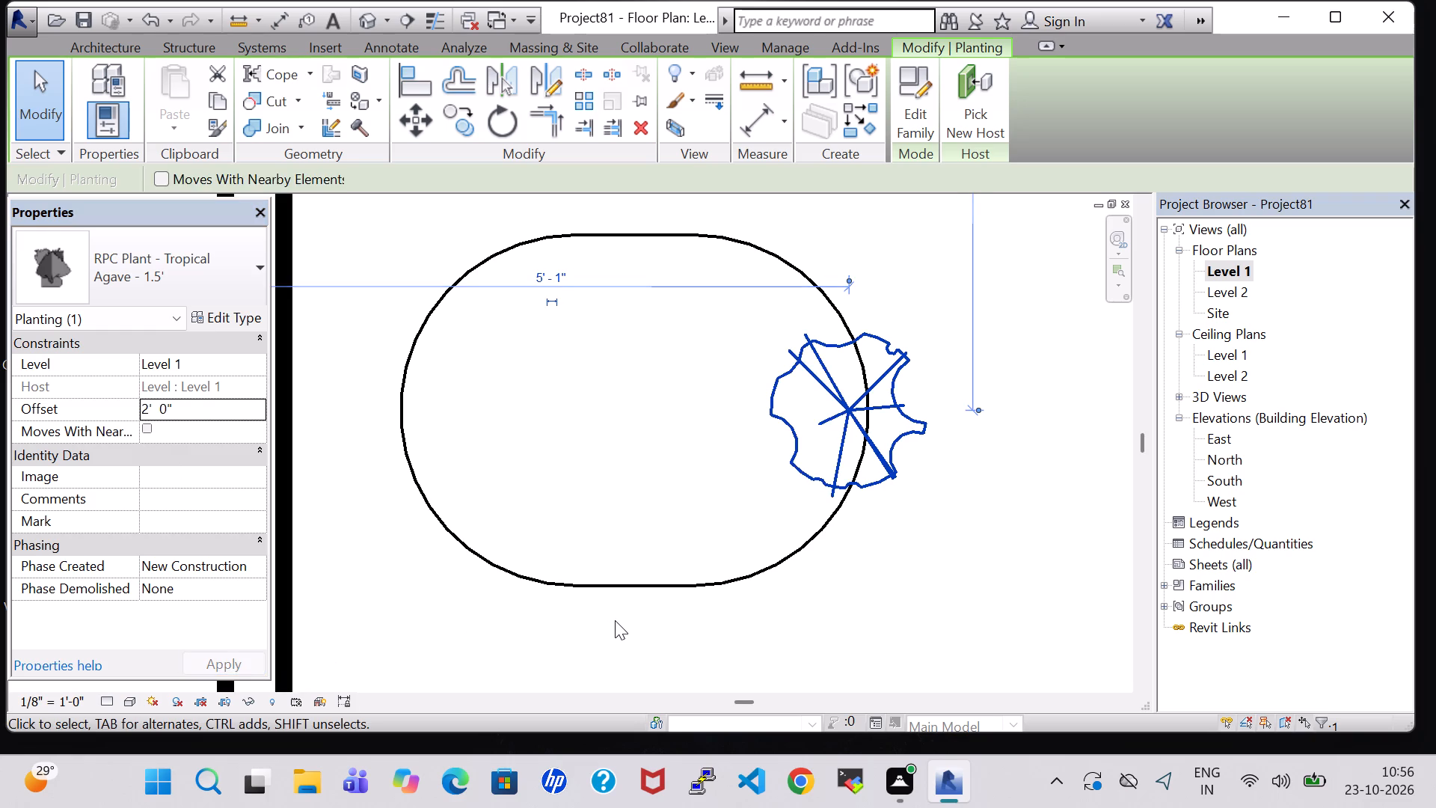
pyautogui.press('Left')
pyautogui.press('Left')
pyautogui.press('Left')
pyautogui.press('Left')
pyautogui.press('Left')
pyautogui.press('Left')
pyautogui.press('Left')
pyautogui.press('Left')
pyautogui.press('Left')
pyautogui.press('Left')
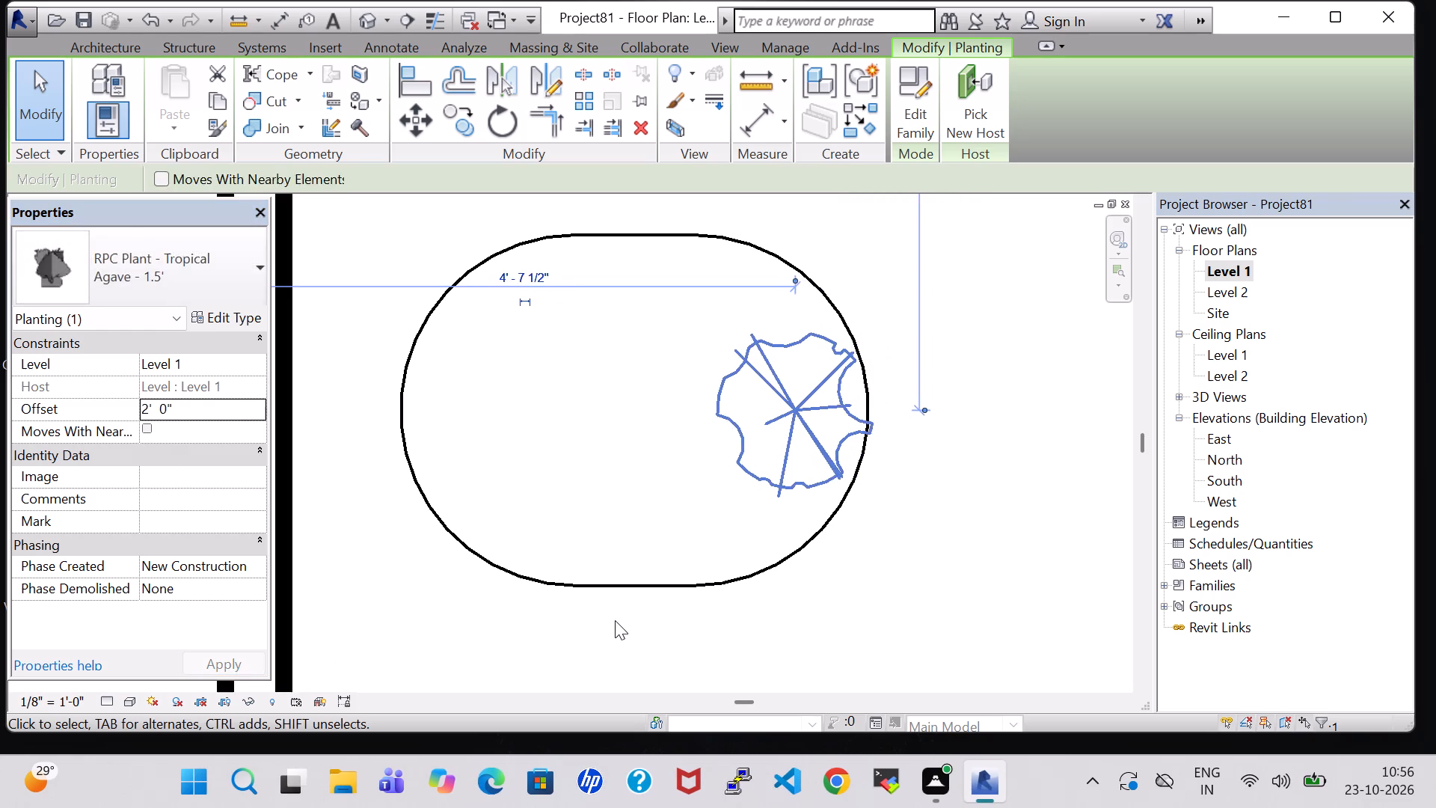
pyautogui.press('Left')
pyautogui.press('Left')
pyautogui.press('Left')
pyautogui.press('Left')
pyautogui.press('Left')
pyautogui.press('Left')
pyautogui.press('Left')
pyautogui.press('Left')
pyautogui.press('Left')
pyautogui.press('Left')
pyautogui.press('Left')
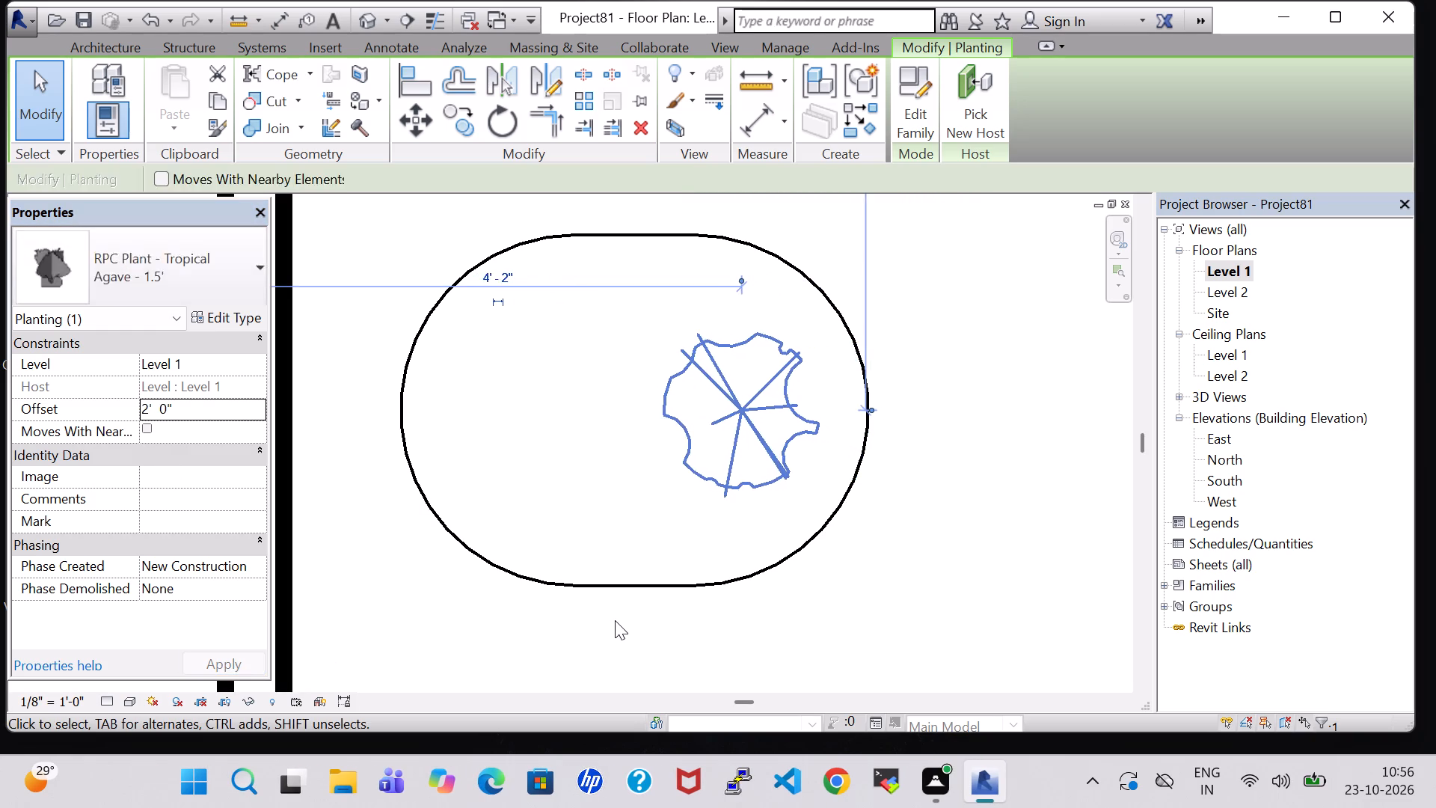
pyautogui.press('Left')
pyautogui.press('Left')
pyautogui.press('Left')
pyautogui.press('Left')
pyautogui.press('Left')
pyautogui.press('Left')
pyautogui.press('Left')
pyautogui.press('Left')
pyautogui.press('Left')
pyautogui.press('Left')
pyautogui.press('Left')
pyautogui.press('Left')
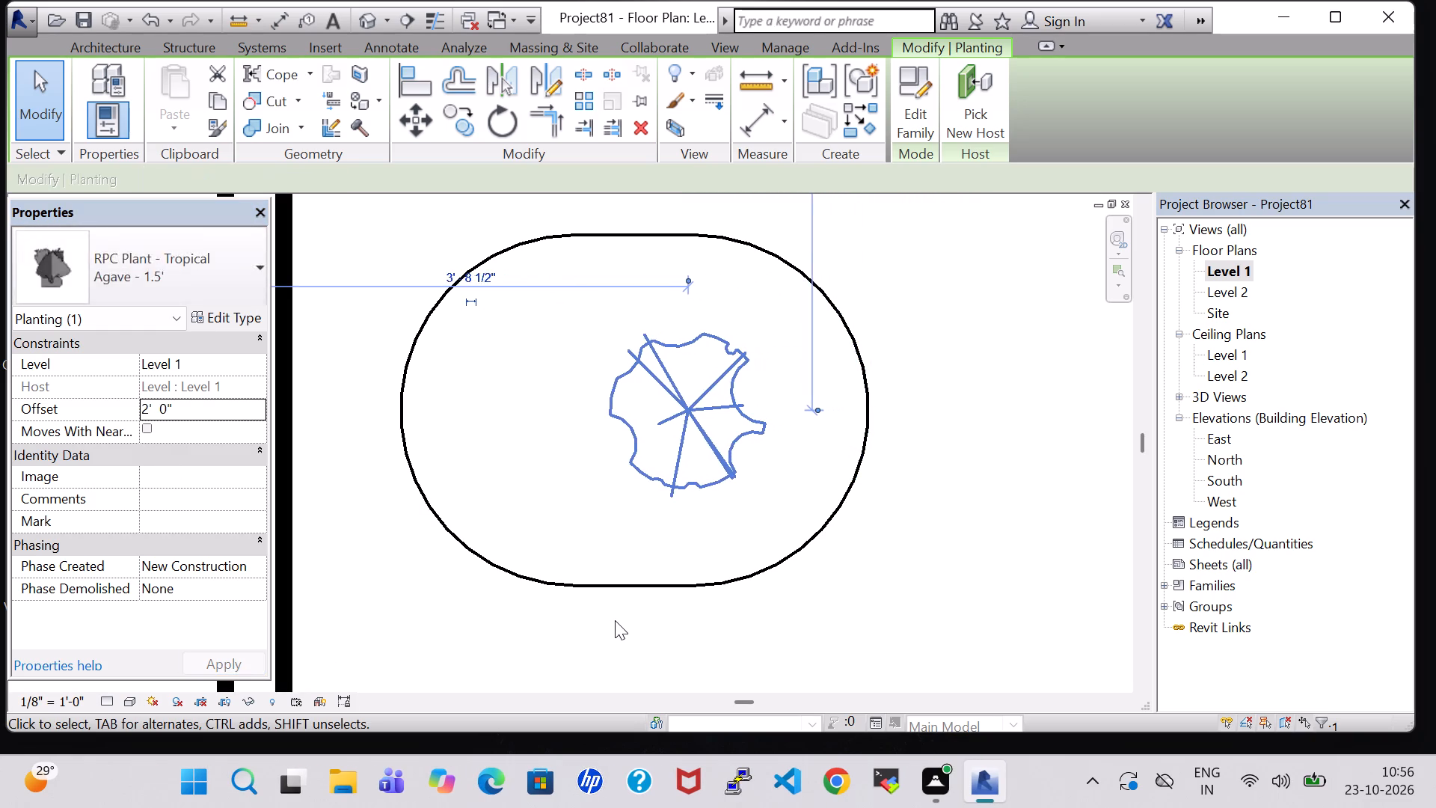
pyautogui.press('Left')
pyautogui.press('Left')
pyautogui.press('Left')
pyautogui.press('Left')
pyautogui.press('Left')
pyautogui.press('Left')
pyautogui.press('Left')
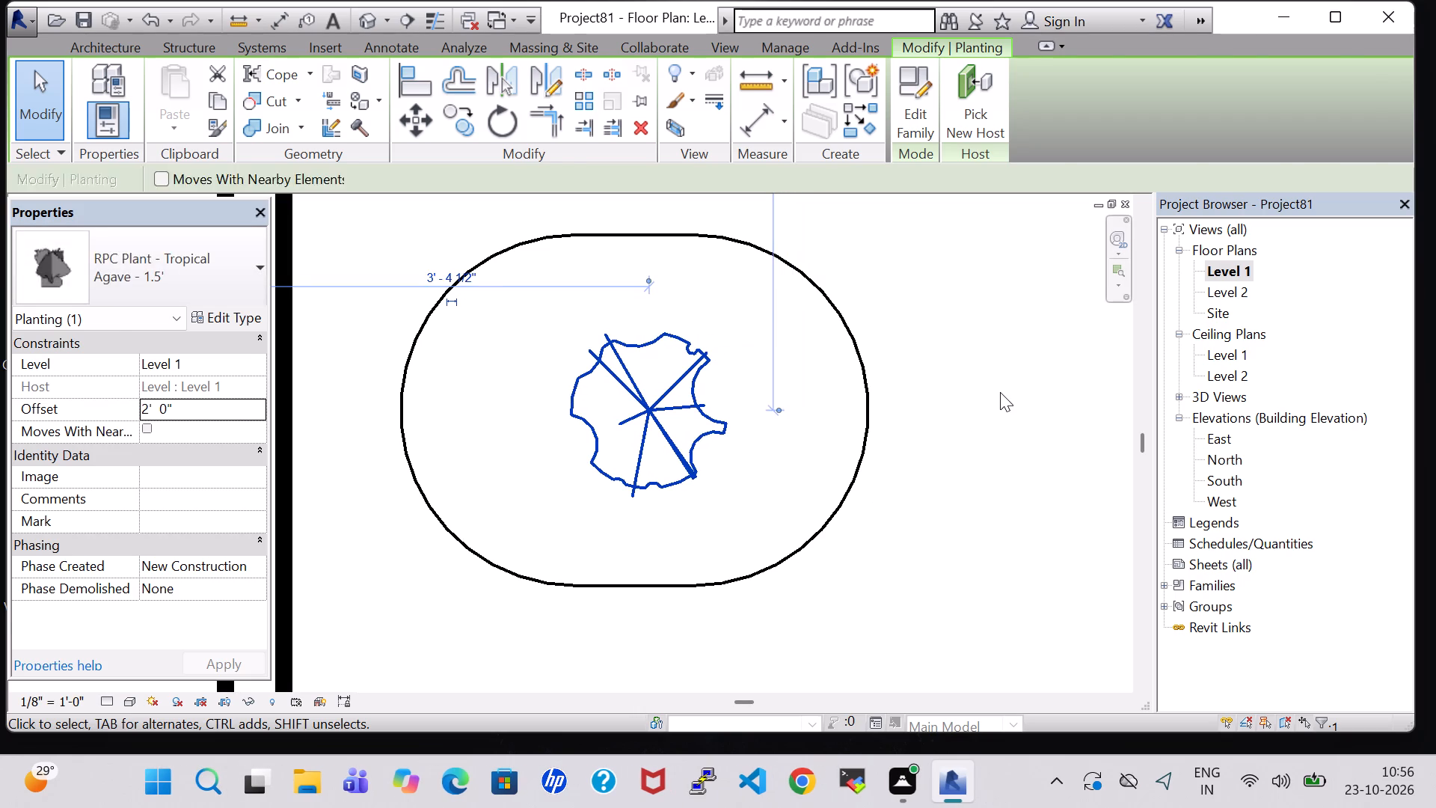
pyautogui.click(1000, 392)
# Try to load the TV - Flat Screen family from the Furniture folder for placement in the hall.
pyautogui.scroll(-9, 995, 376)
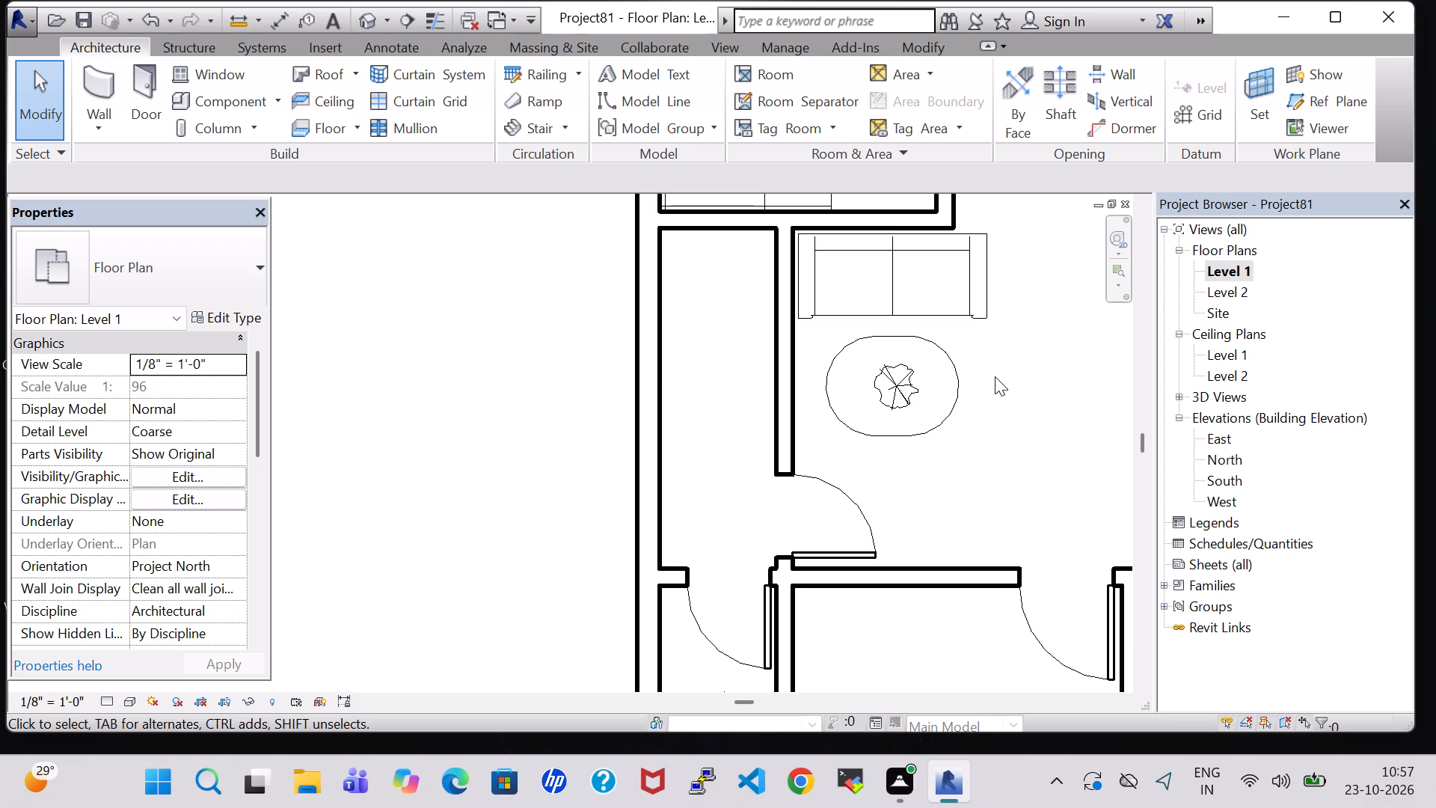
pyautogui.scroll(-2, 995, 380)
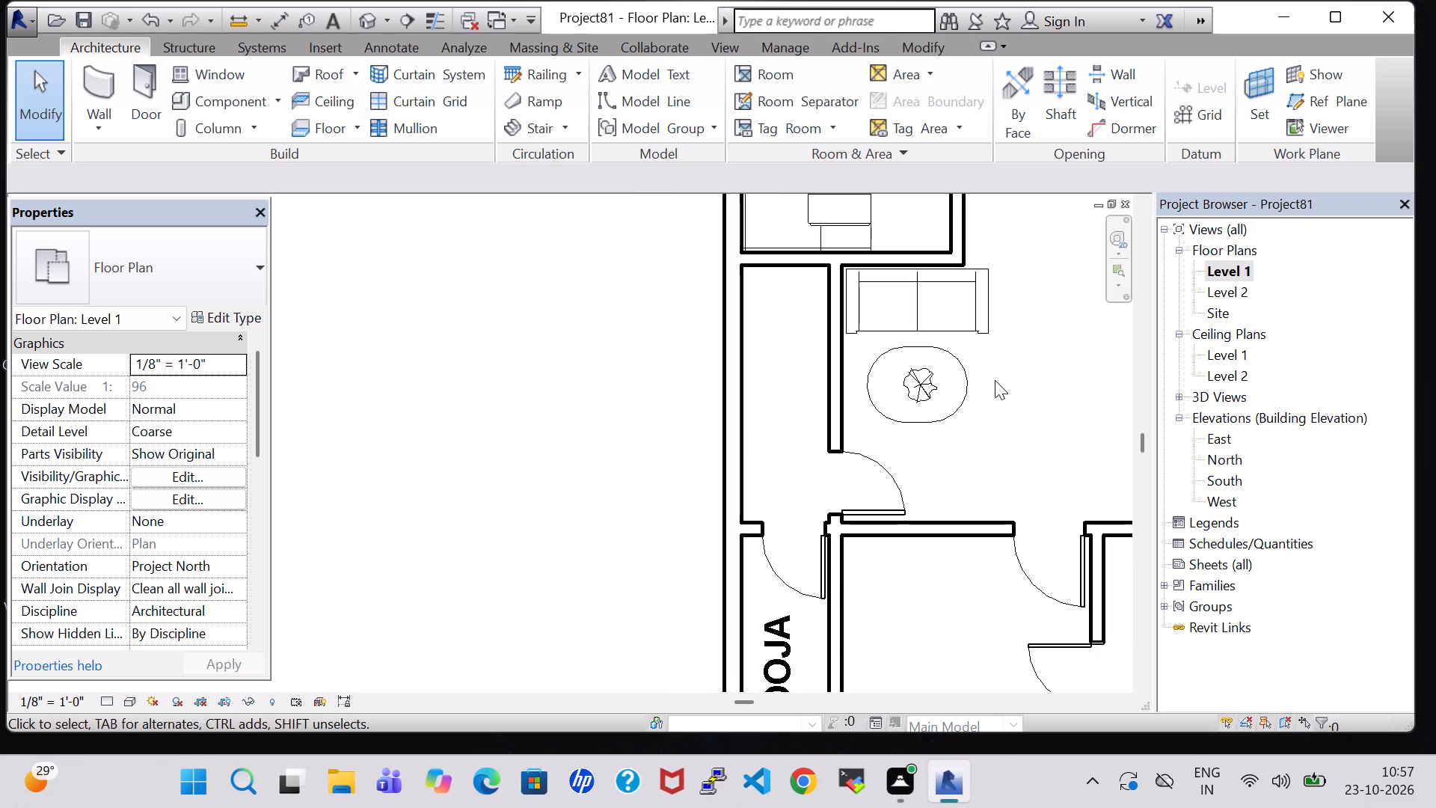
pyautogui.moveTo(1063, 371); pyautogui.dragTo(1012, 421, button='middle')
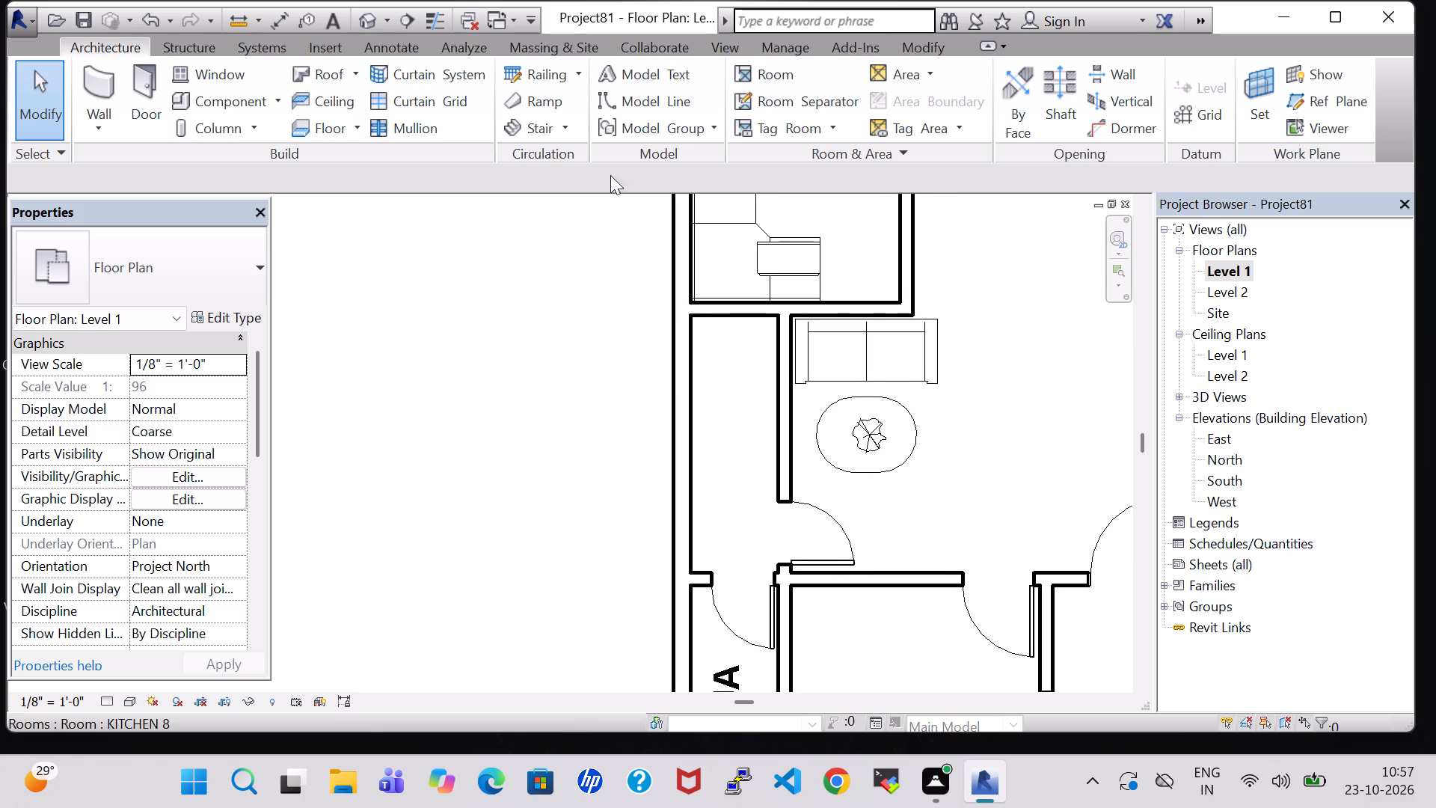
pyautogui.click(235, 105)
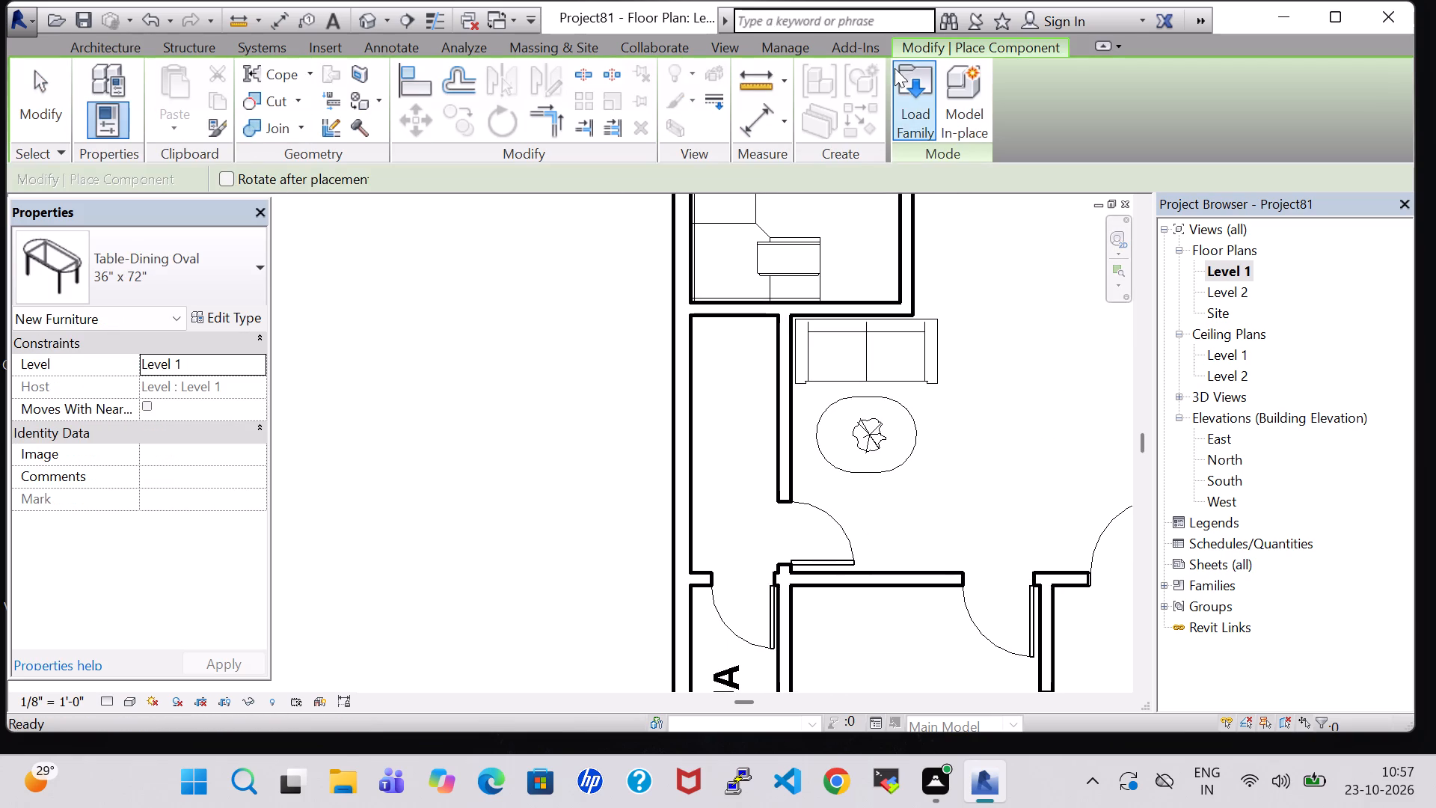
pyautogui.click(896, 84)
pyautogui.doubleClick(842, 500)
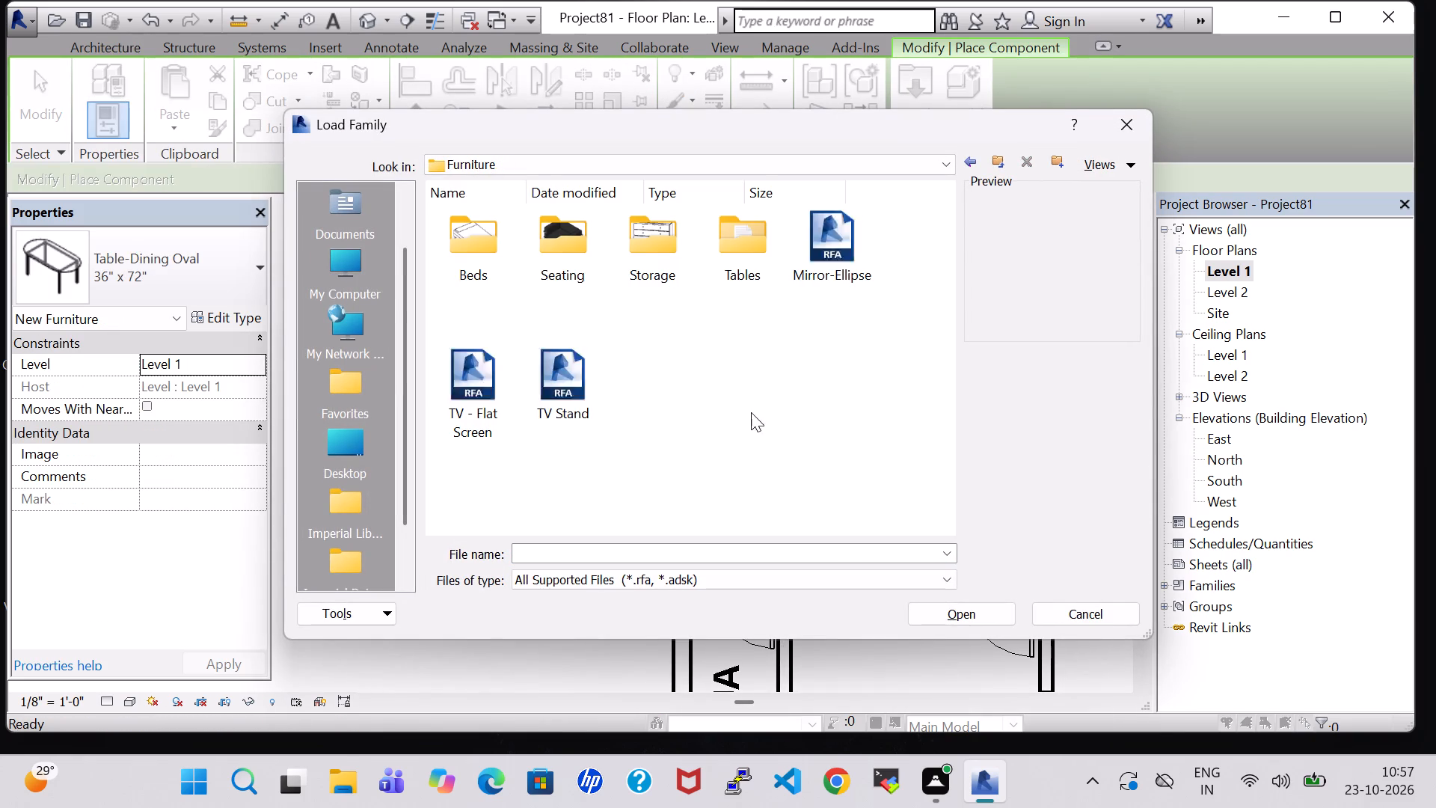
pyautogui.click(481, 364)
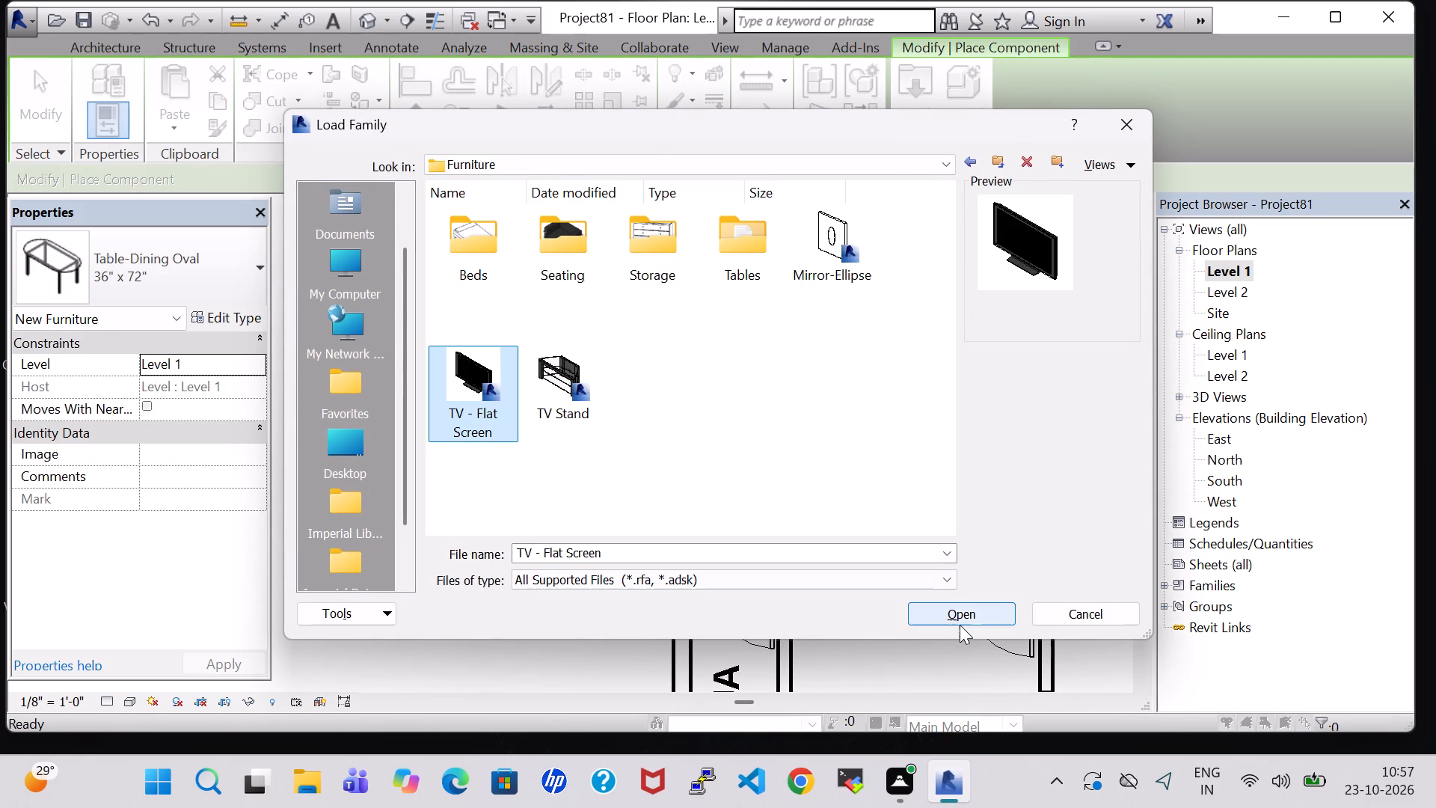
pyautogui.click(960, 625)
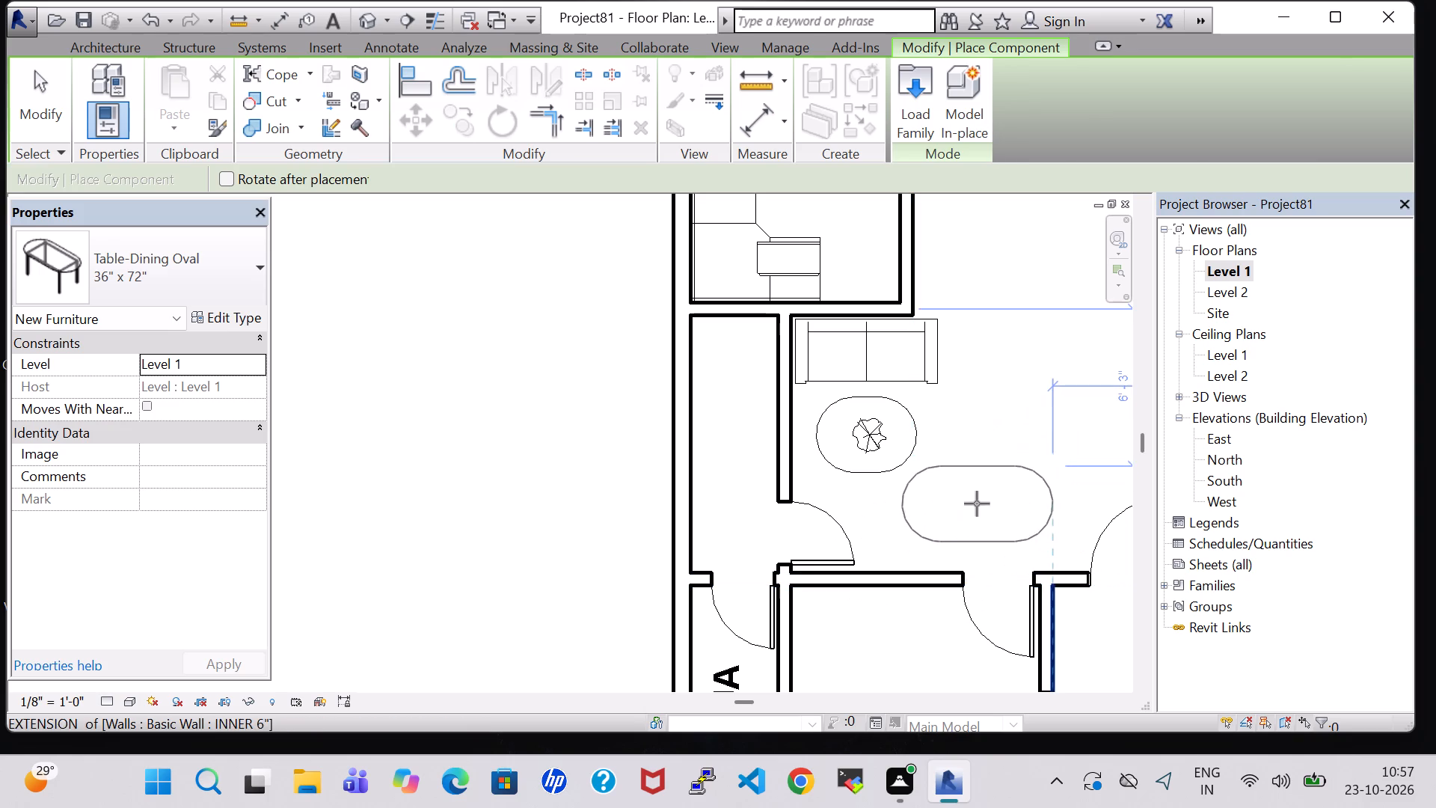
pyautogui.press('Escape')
# Create a similar 32" TV - Flat Screen from the bedroom's one, turned to face the sofa, against the hall wall opposite it.
pyautogui.scroll(-5, 977, 471)
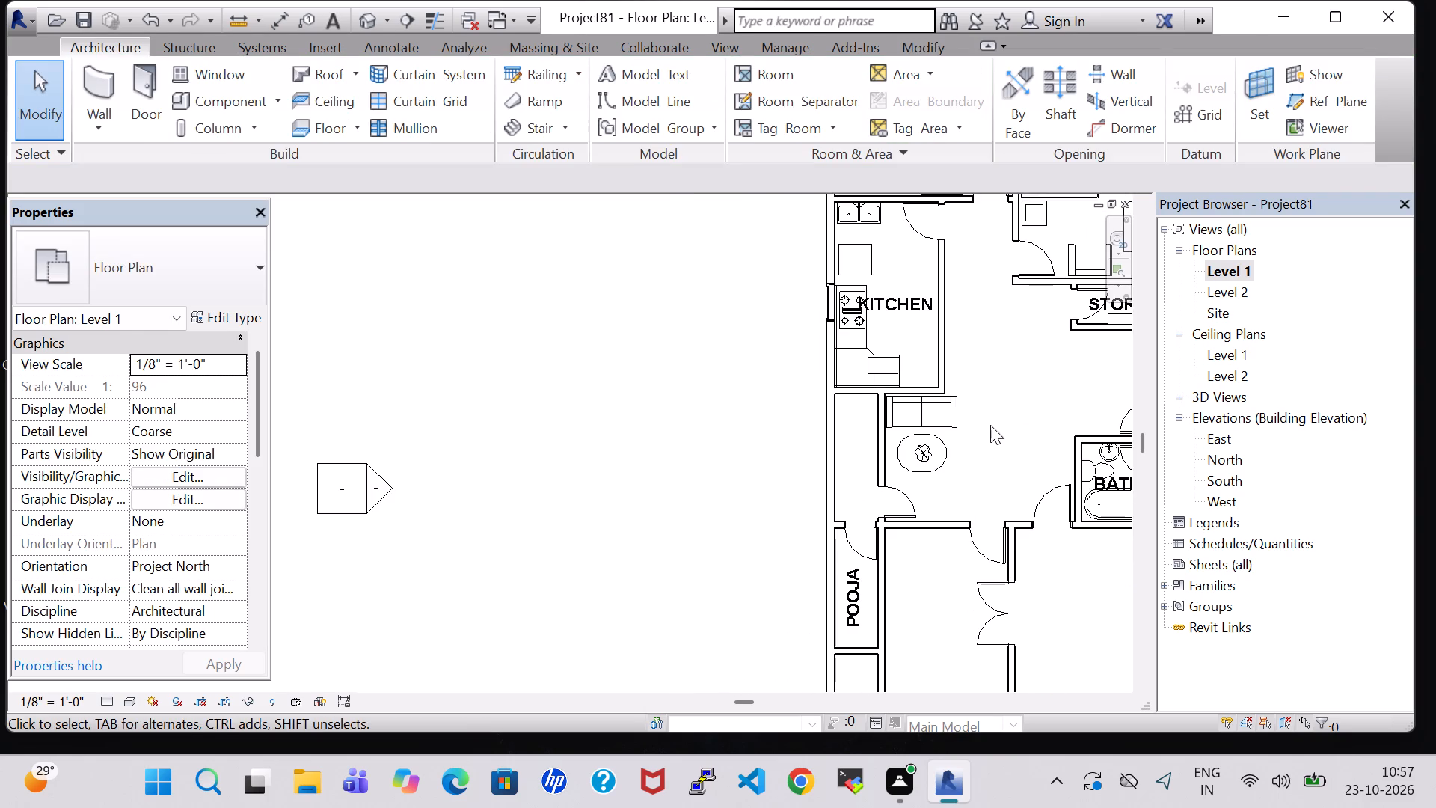
pyautogui.moveTo(990, 425); pyautogui.dragTo(939, 585, button='middle')
pyautogui.click(951, 281)
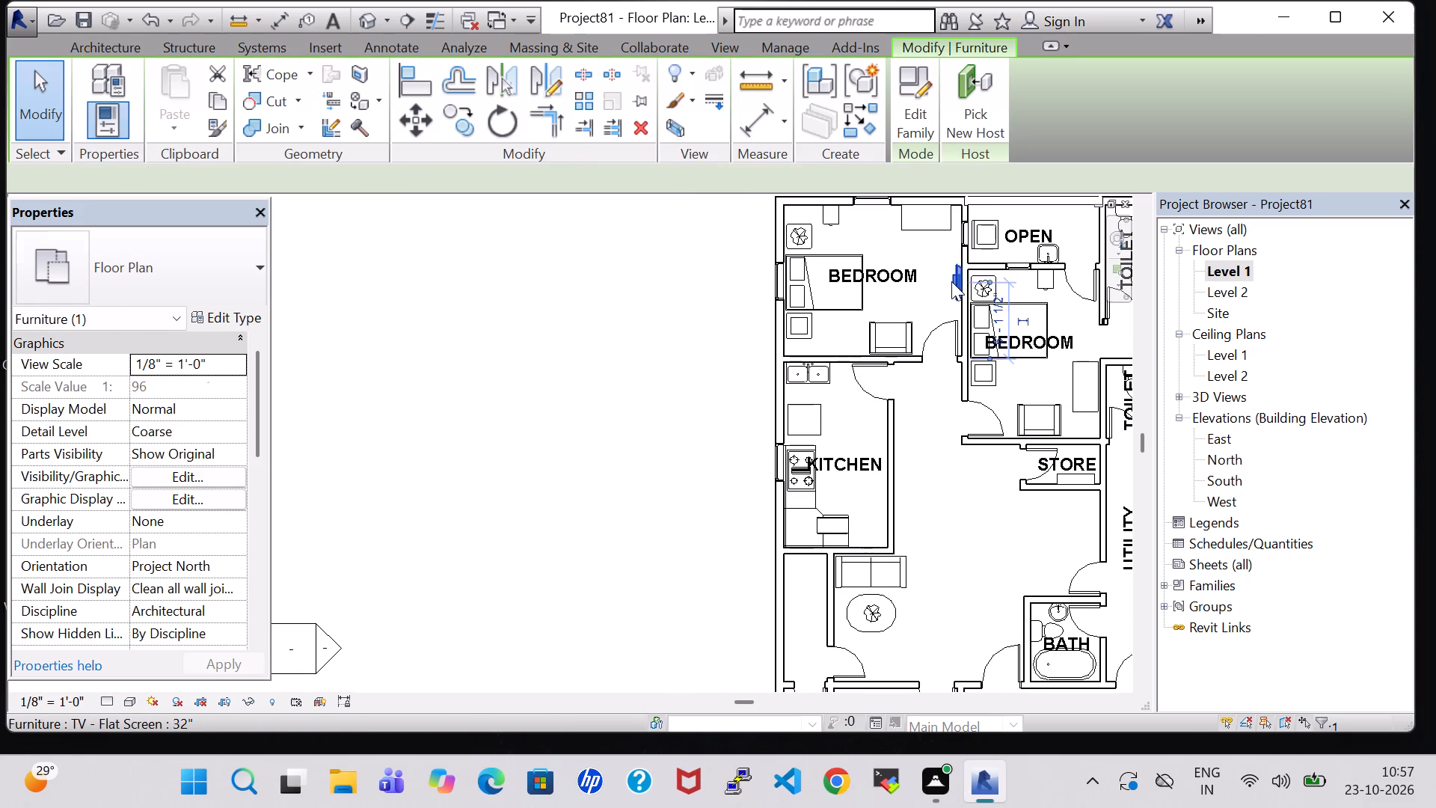
pyautogui.rightClick(951, 281)
pyautogui.click(1019, 404)
pyautogui.scroll(5, 969, 642)
pyautogui.press('space')
pyautogui.press('space')
pyautogui.scroll(1, 969, 642)
pyautogui.moveTo(969, 642); pyautogui.dragTo(973, 424, button='middle')
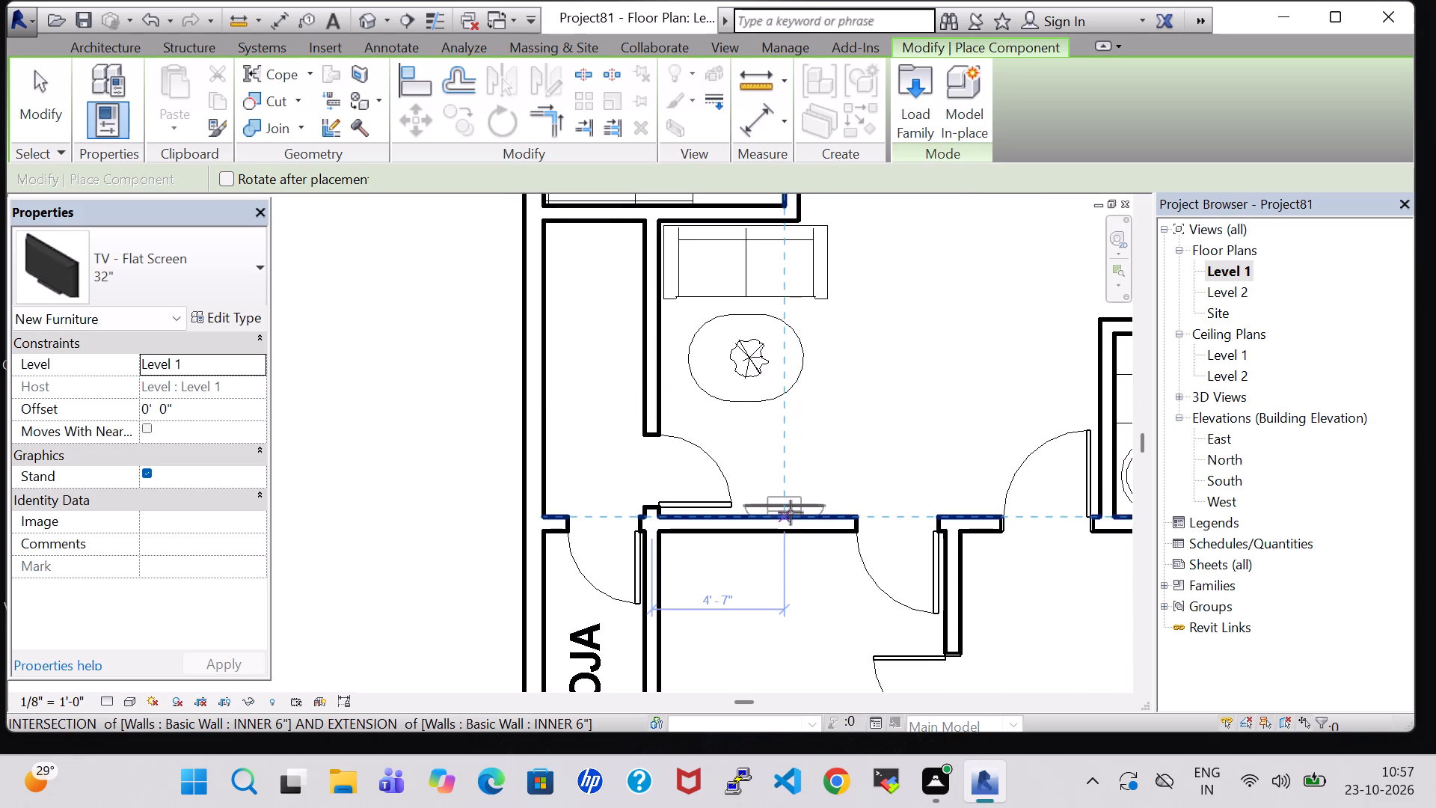
pyautogui.scroll(7, 796, 518)
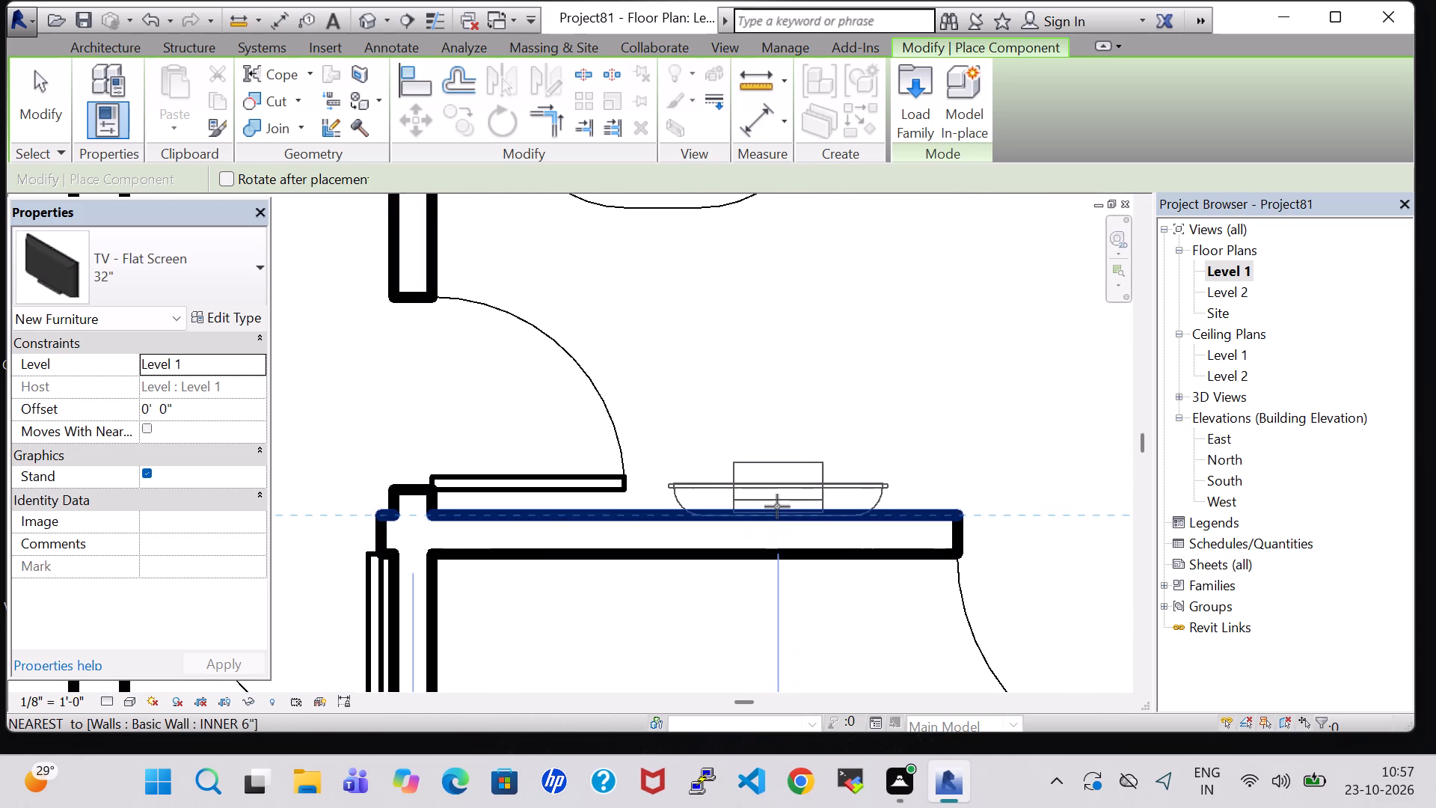
pyautogui.click(777, 506)
pyautogui.press('Escape')
pyautogui.press('Escape')
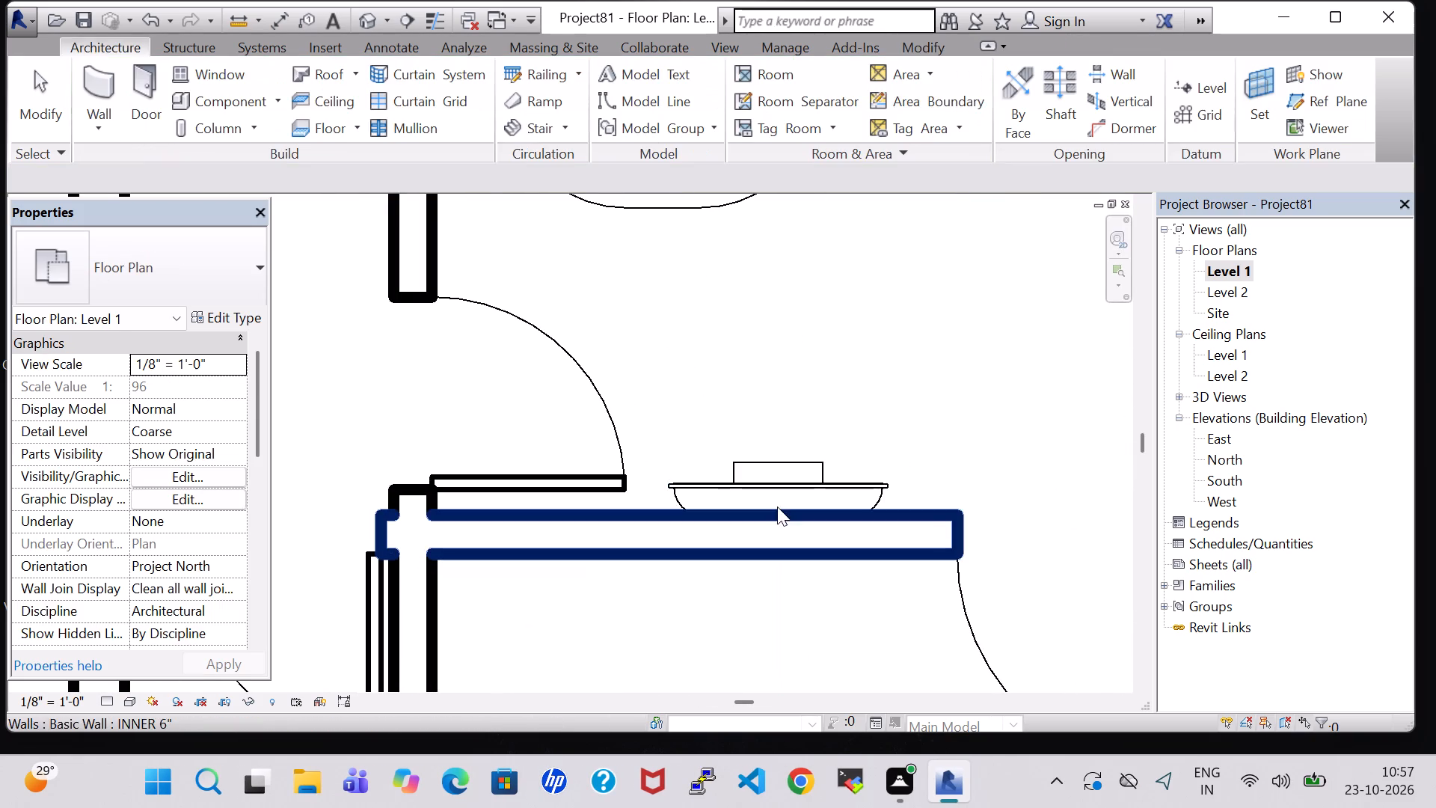
# Nudge the hall TV slightly up and left, to about 4'-8 1/4" from the wall beside the door.
pyautogui.click(777, 495)
pyautogui.press('Up')
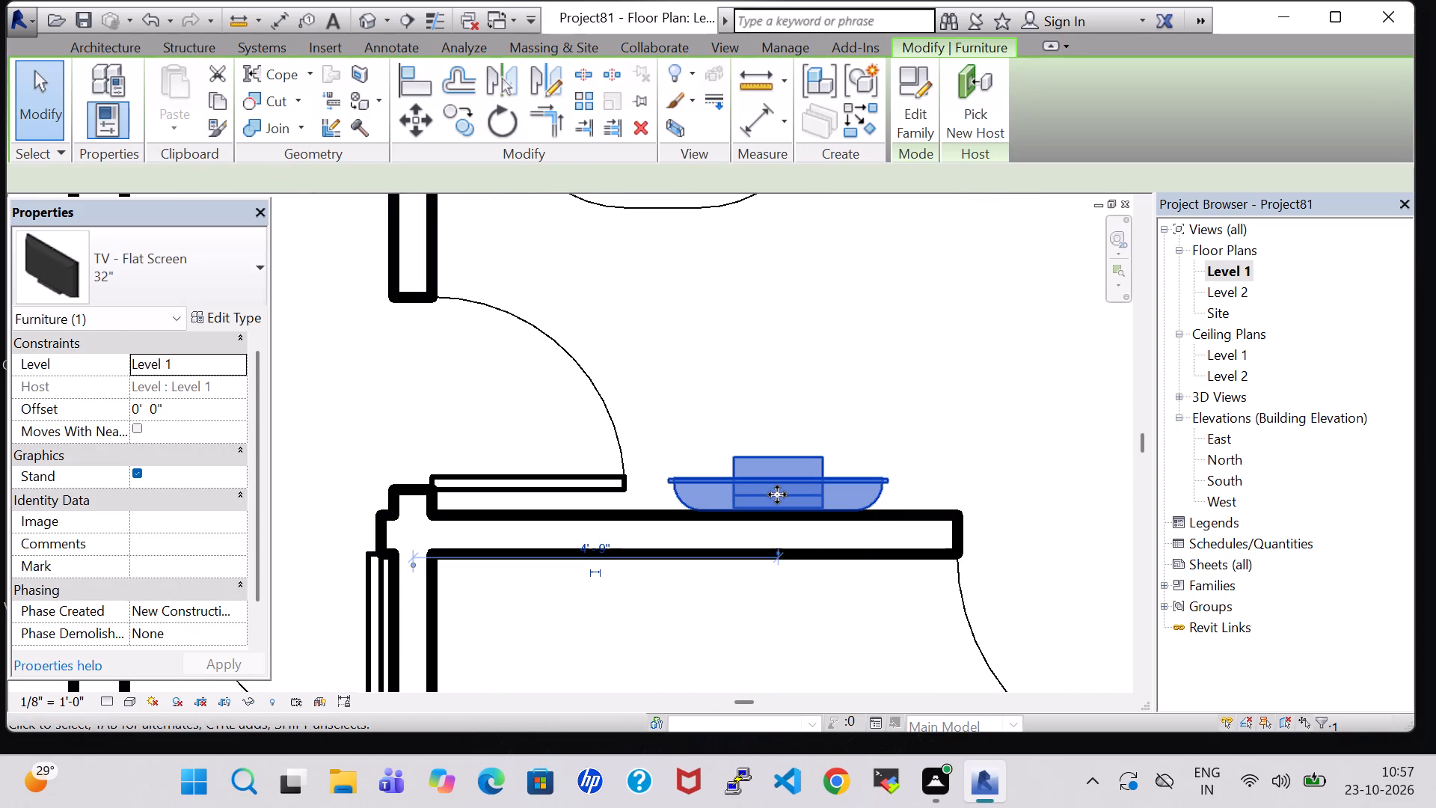
pyautogui.press('Left')
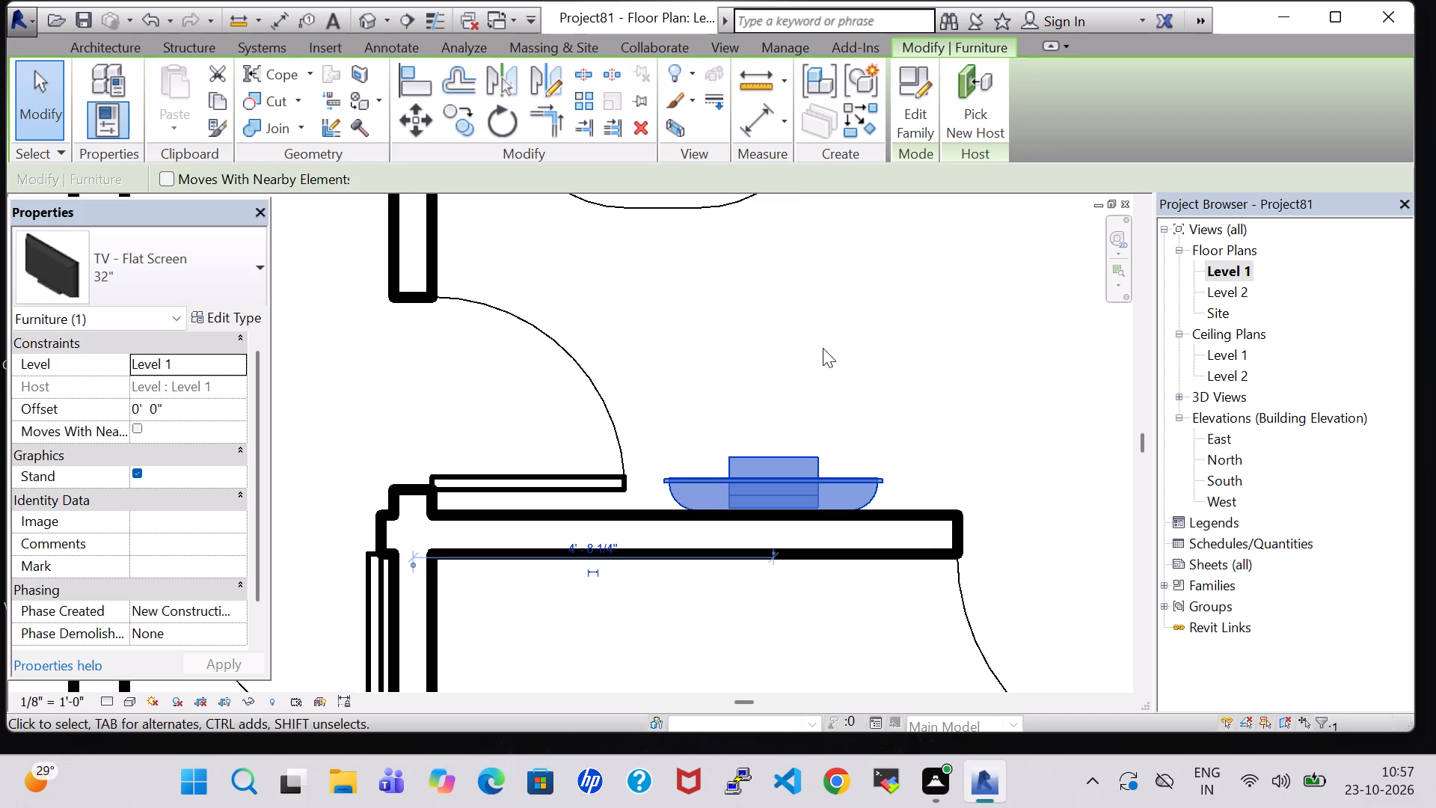
# Set the offset of the hall TV to 3' 3".
pyautogui.click(142, 407)
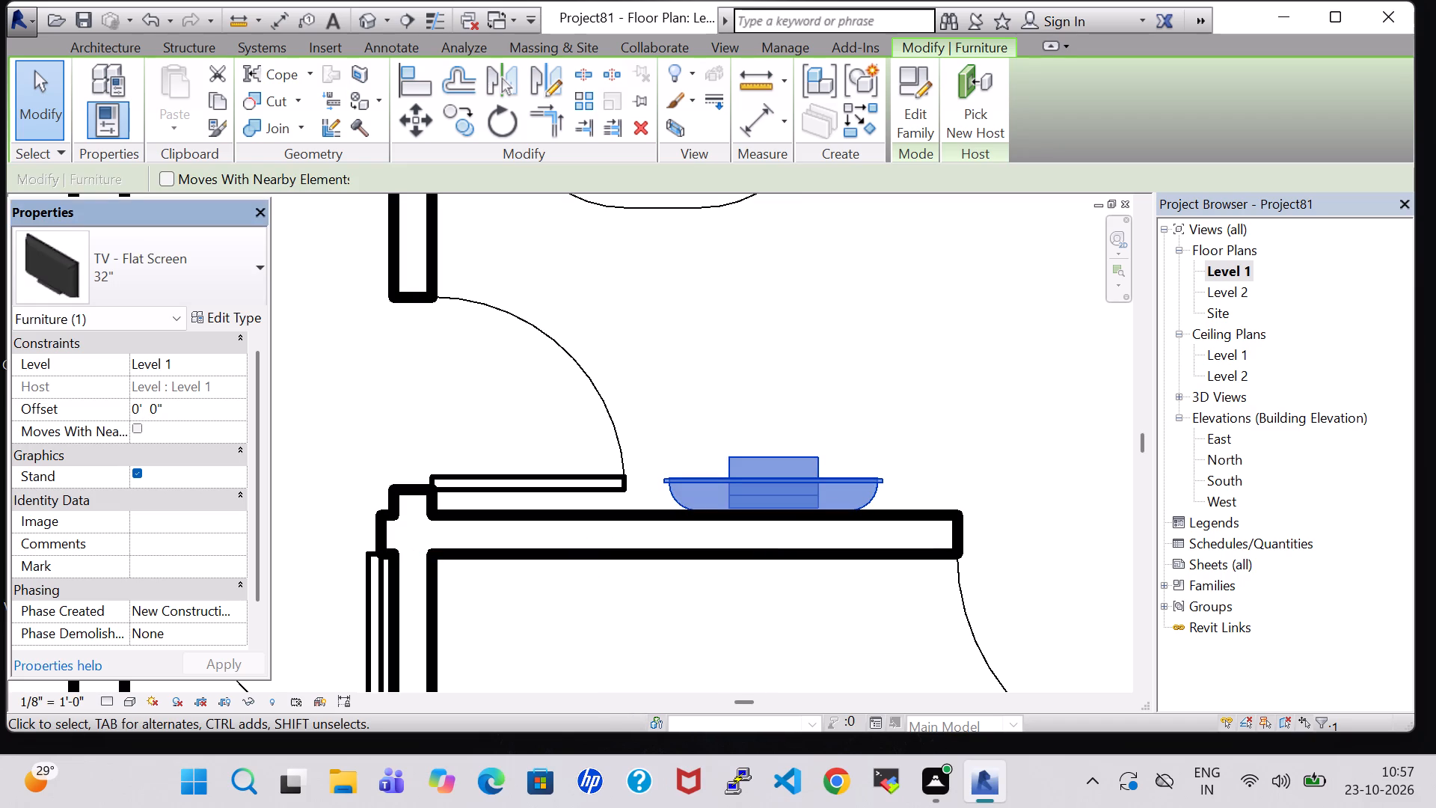
pyautogui.click(140, 407)
pyautogui.press('BackSpace')
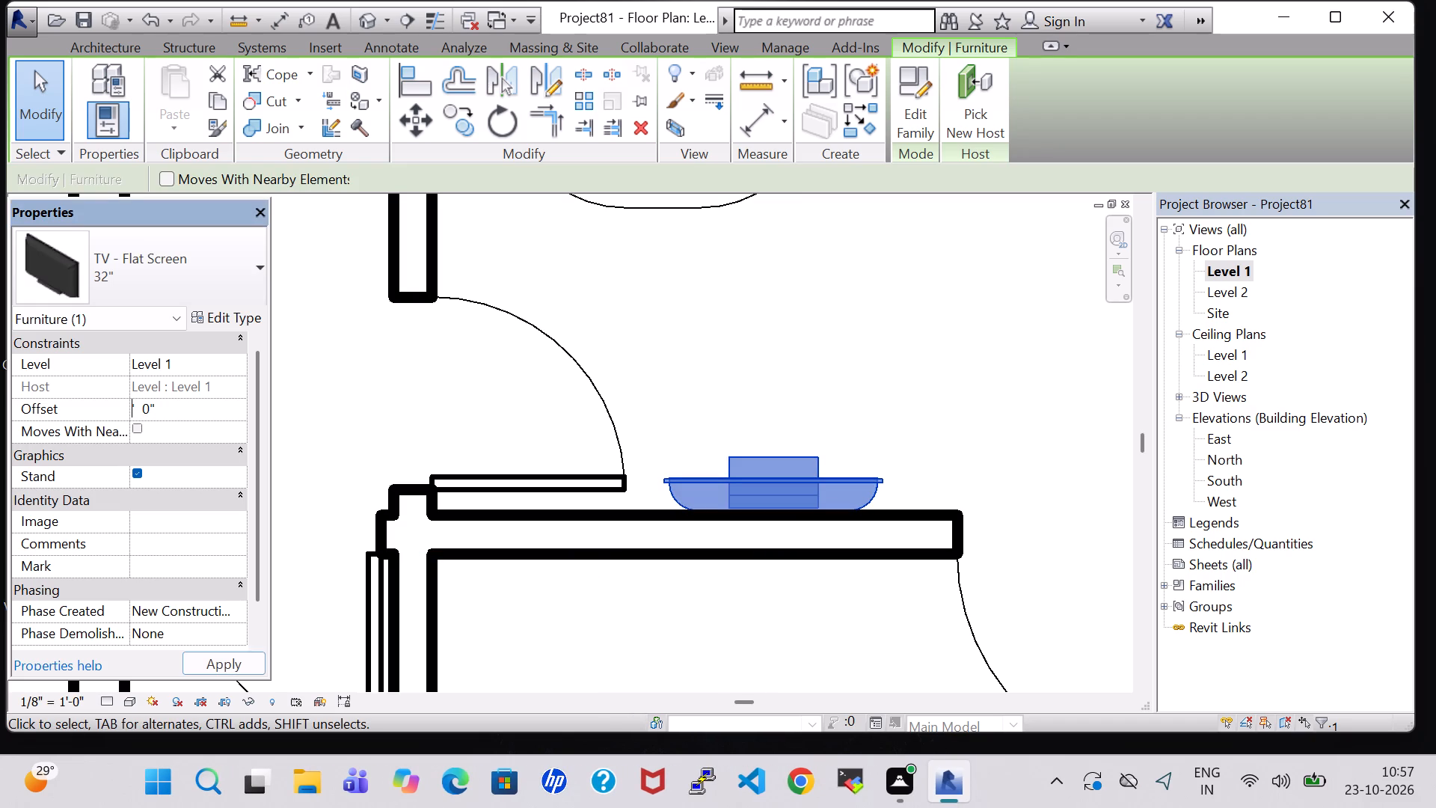
pyautogui.press('3')
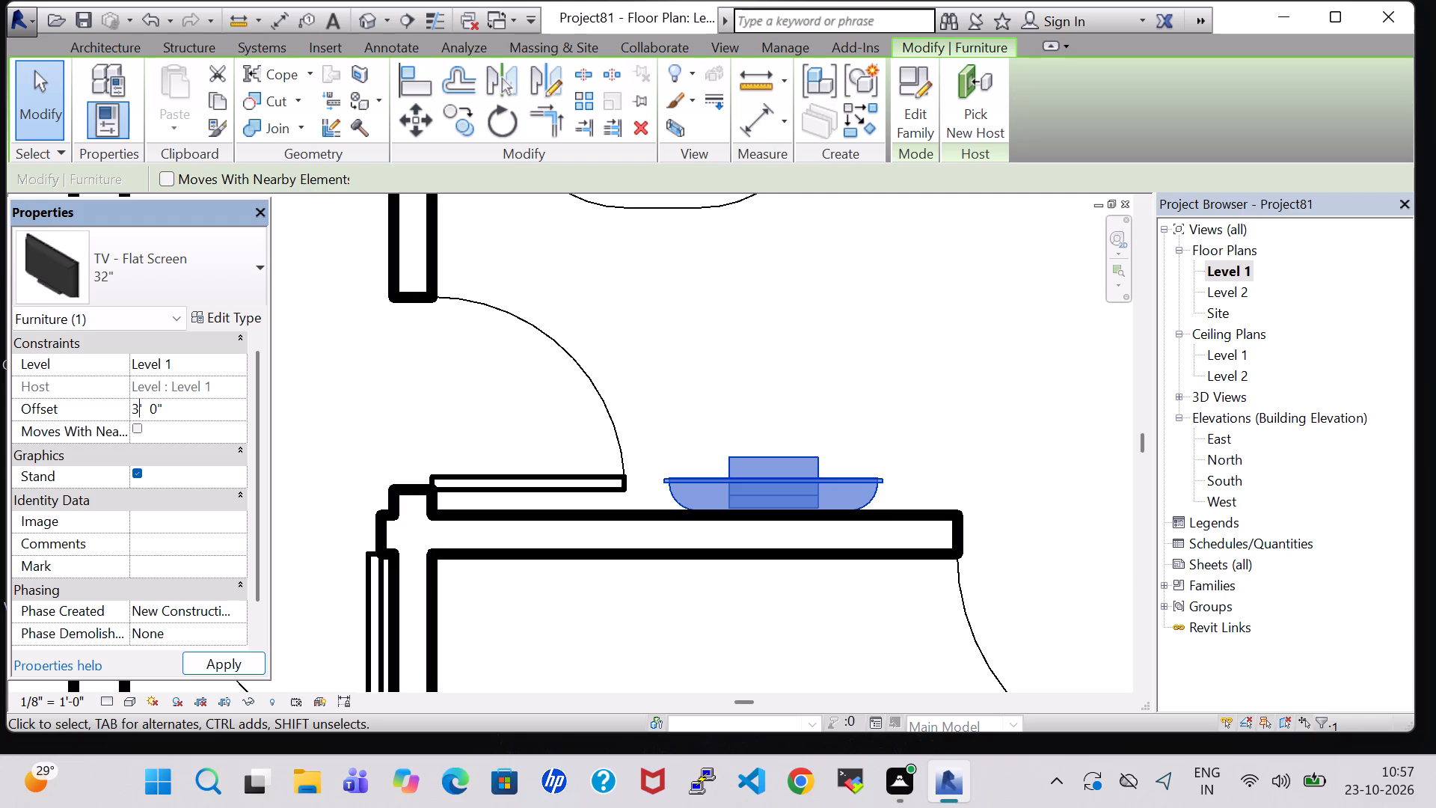
pyautogui.click(158, 410)
pyautogui.press('BackSpace')
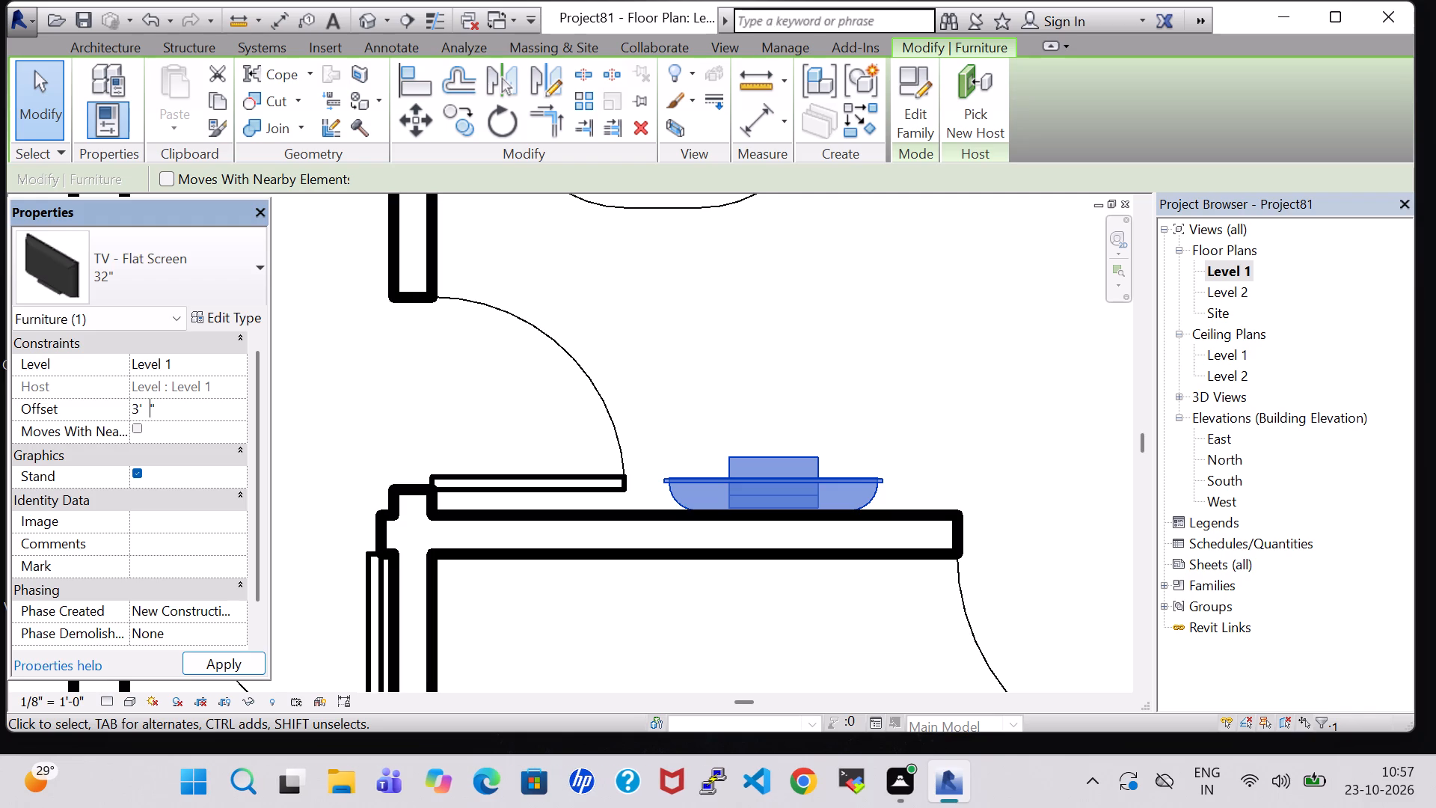
pyautogui.press('3')
pyautogui.click(255, 683)
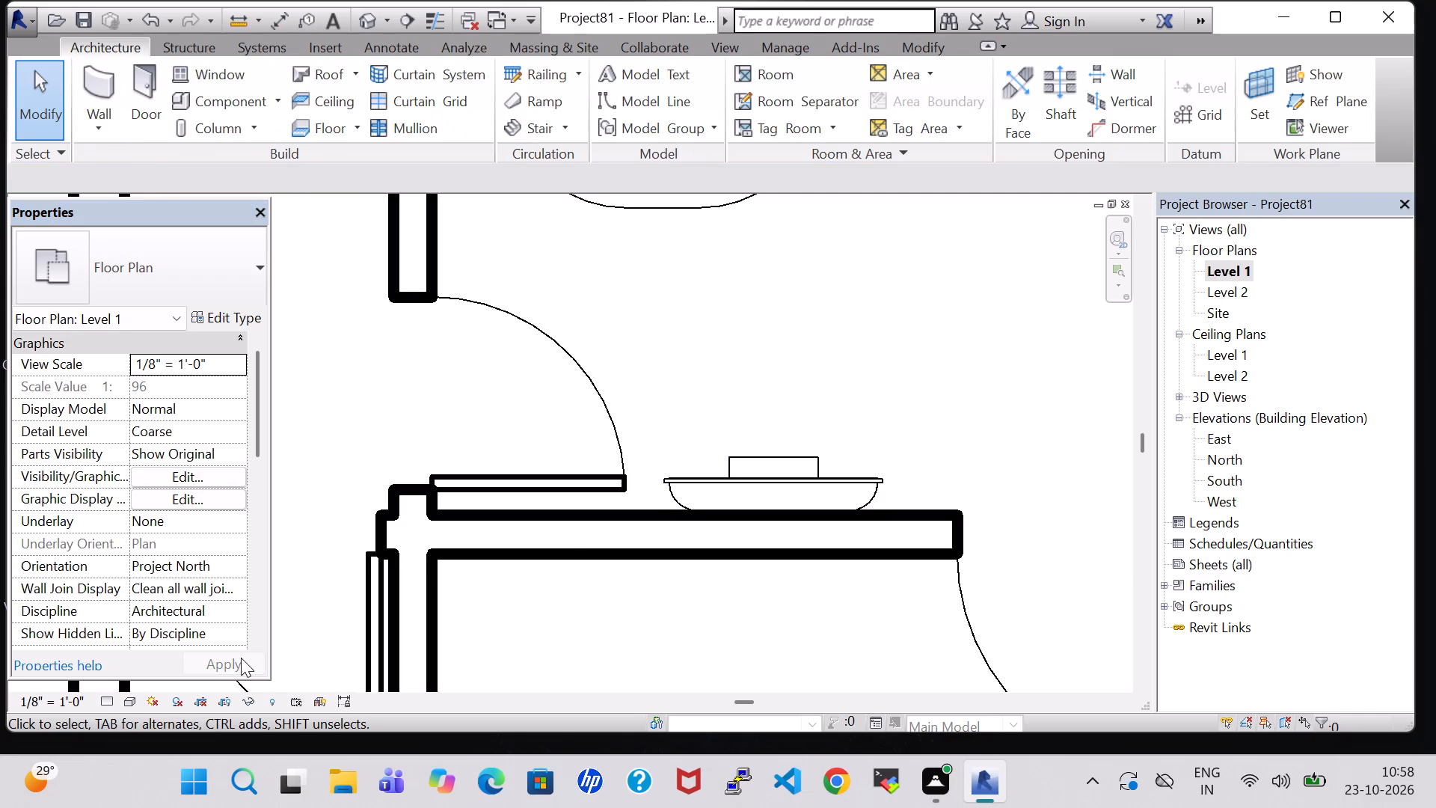
pyautogui.click(452, 647)
# Inspect the hall TV's height and placement on the wall in the 3D view, and return to the Level 1 floor plan.
pyautogui.click(366, 13)
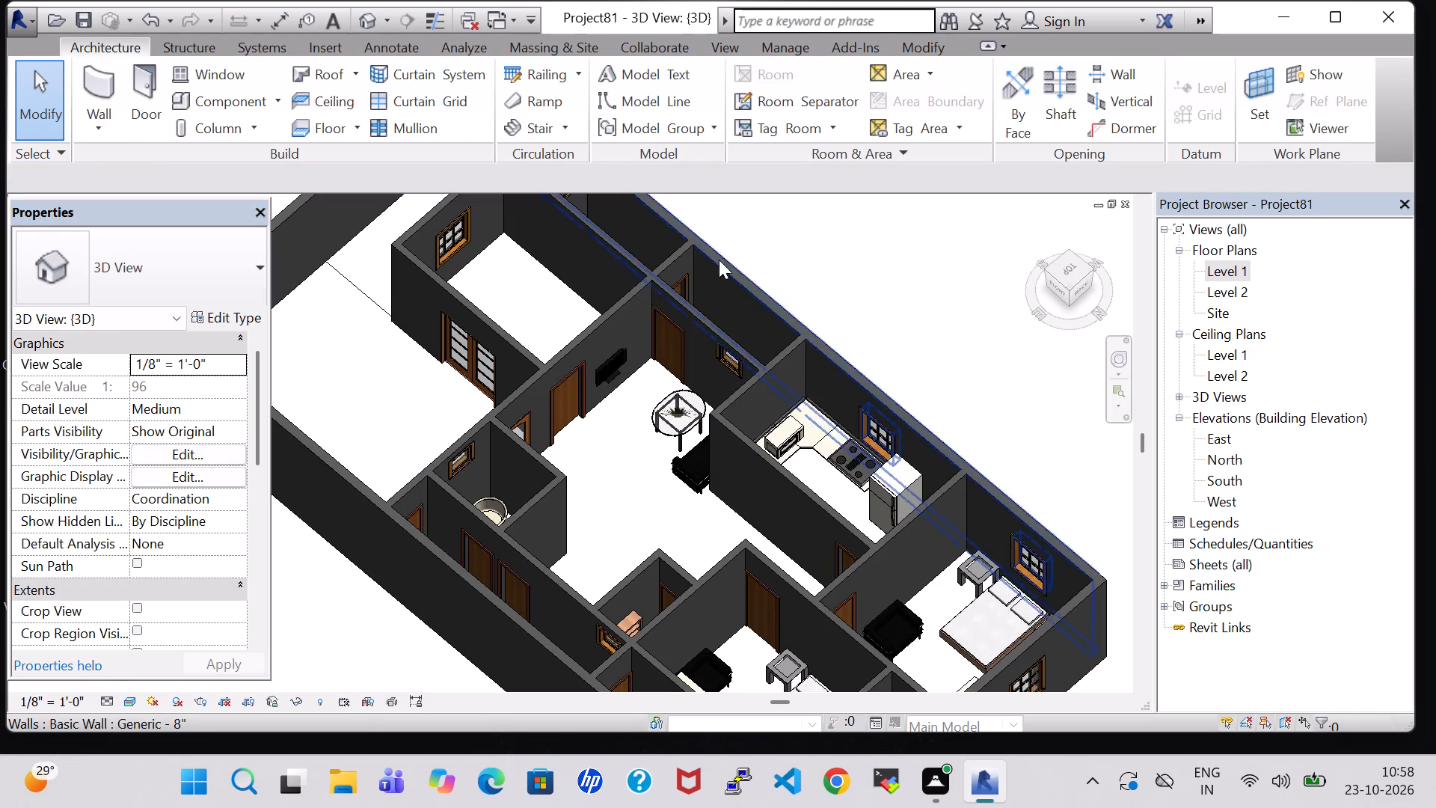
pyautogui.scroll(1, 853, 306)
pyautogui.keyDown('shift'); pyautogui.moveTo(853, 306); pyautogui.dragTo(820, 295, button='middle'); pyautogui.keyUp('shift')
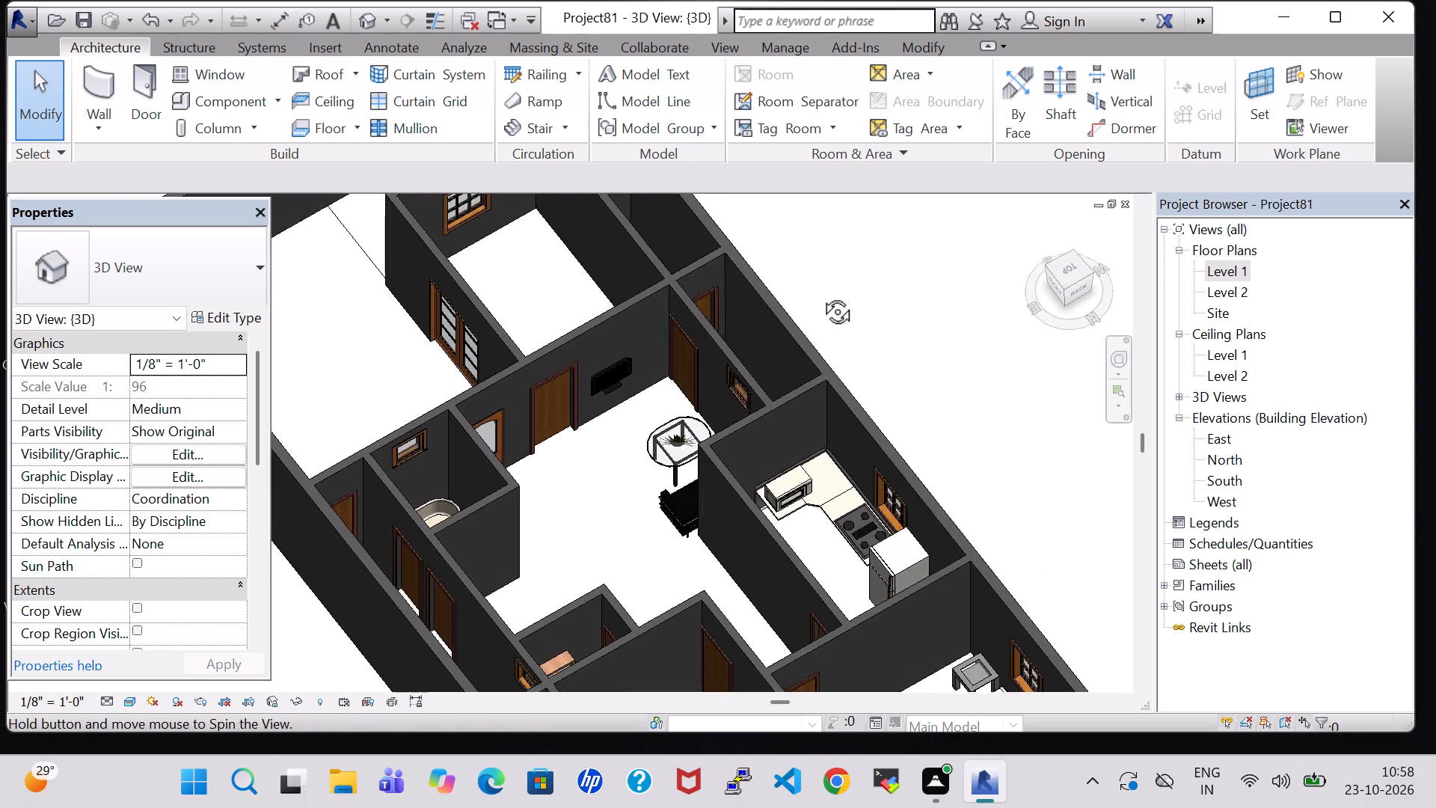
pyautogui.keyDown('shift'); pyautogui.moveTo(820, 295); pyautogui.dragTo(814, 275, button='middle'); pyautogui.keyUp('shift')
pyautogui.keyDown('shift'); pyautogui.moveTo(602, 461); pyautogui.dragTo(595, 400, button='middle'); pyautogui.keyUp('shift')
pyautogui.scroll(6, 595, 400)
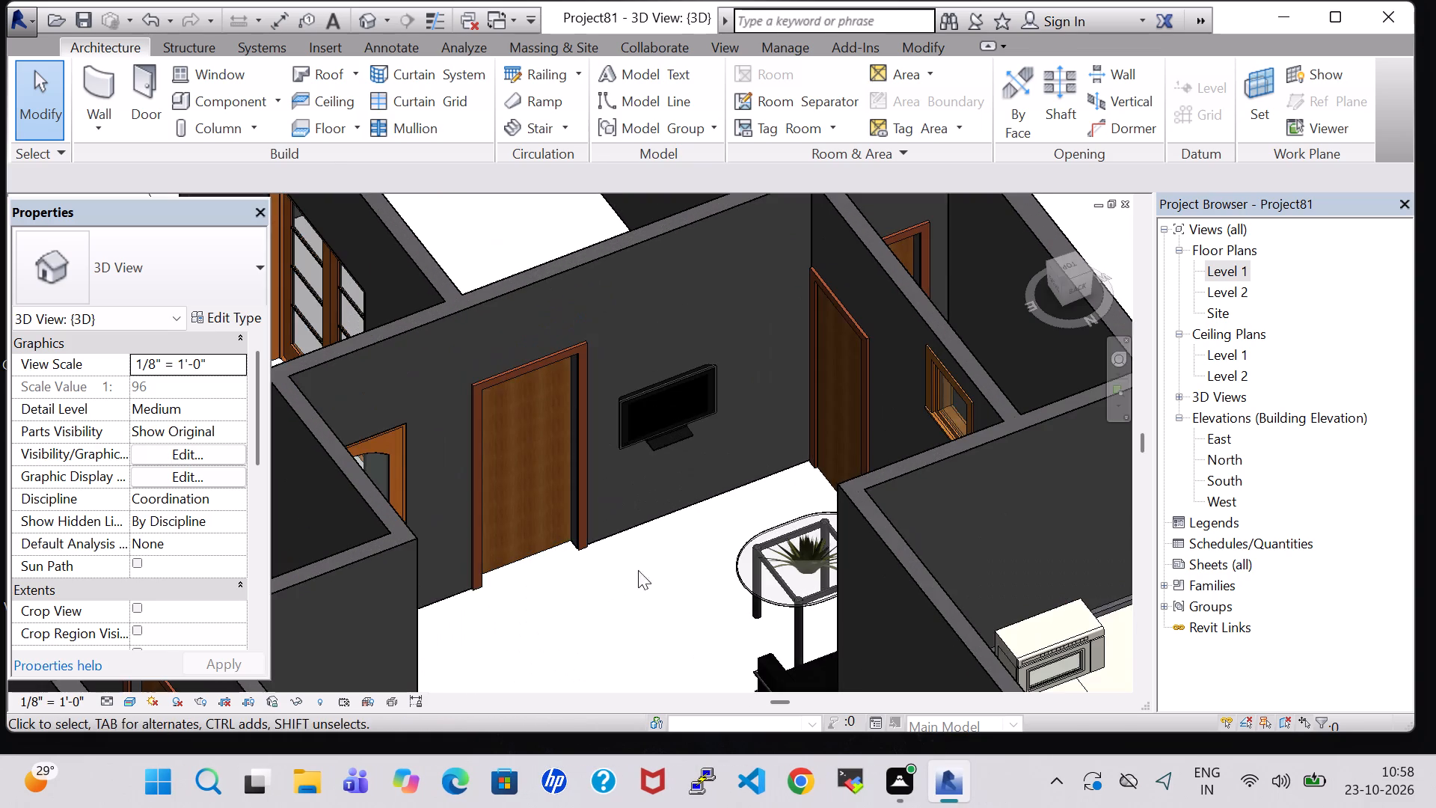
pyautogui.keyDown('shift'); pyautogui.moveTo(646, 602); pyautogui.dragTo(647, 537, button='middle'); pyautogui.keyUp('shift')
pyautogui.keyDown('shift'); pyautogui.middleClick(648, 536); pyautogui.keyUp('shift')
pyautogui.doubleClick(1218, 266)
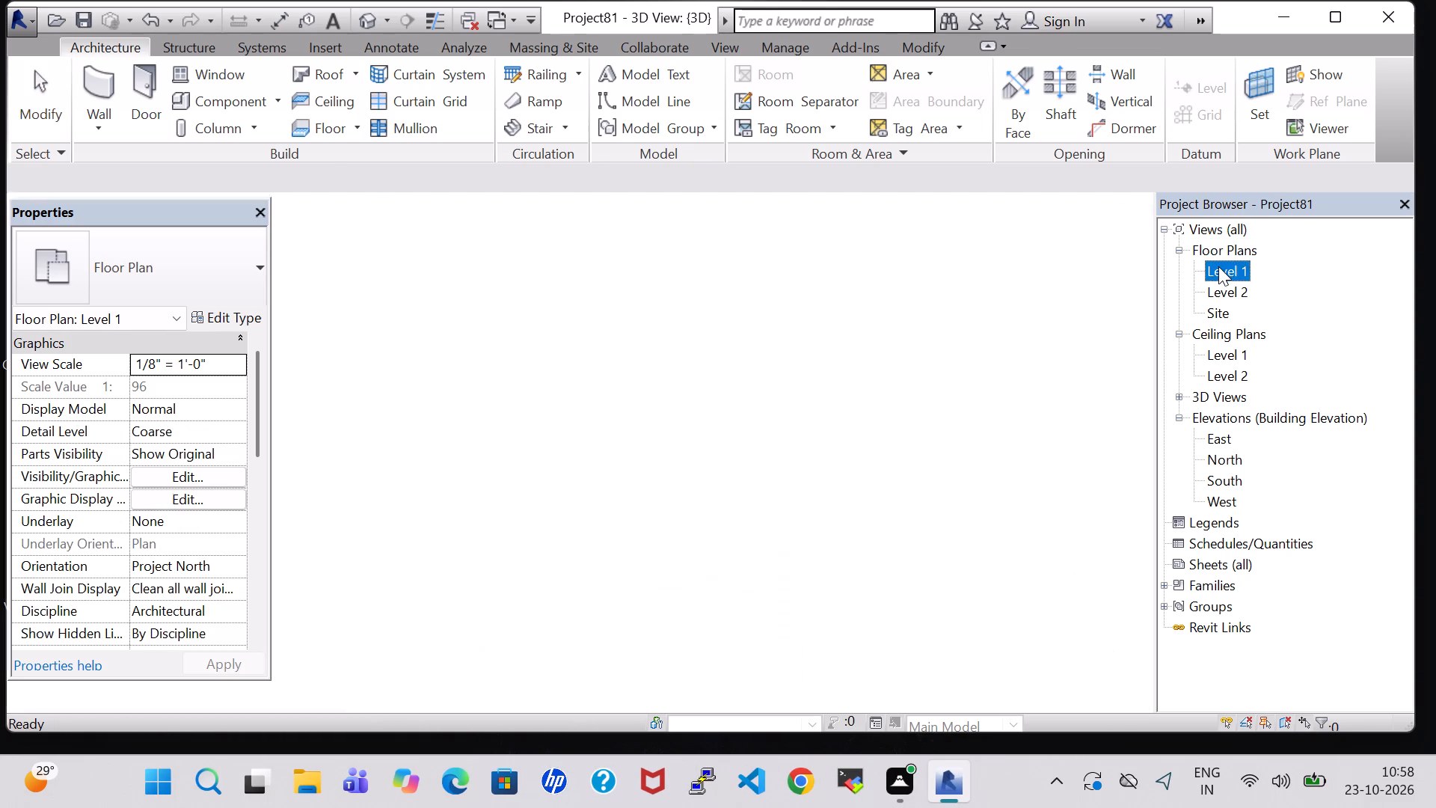
# Load the Table-Dining Round w Chairs family from the Furniture library's Tables folder.
pyautogui.scroll(-3, 930, 442)
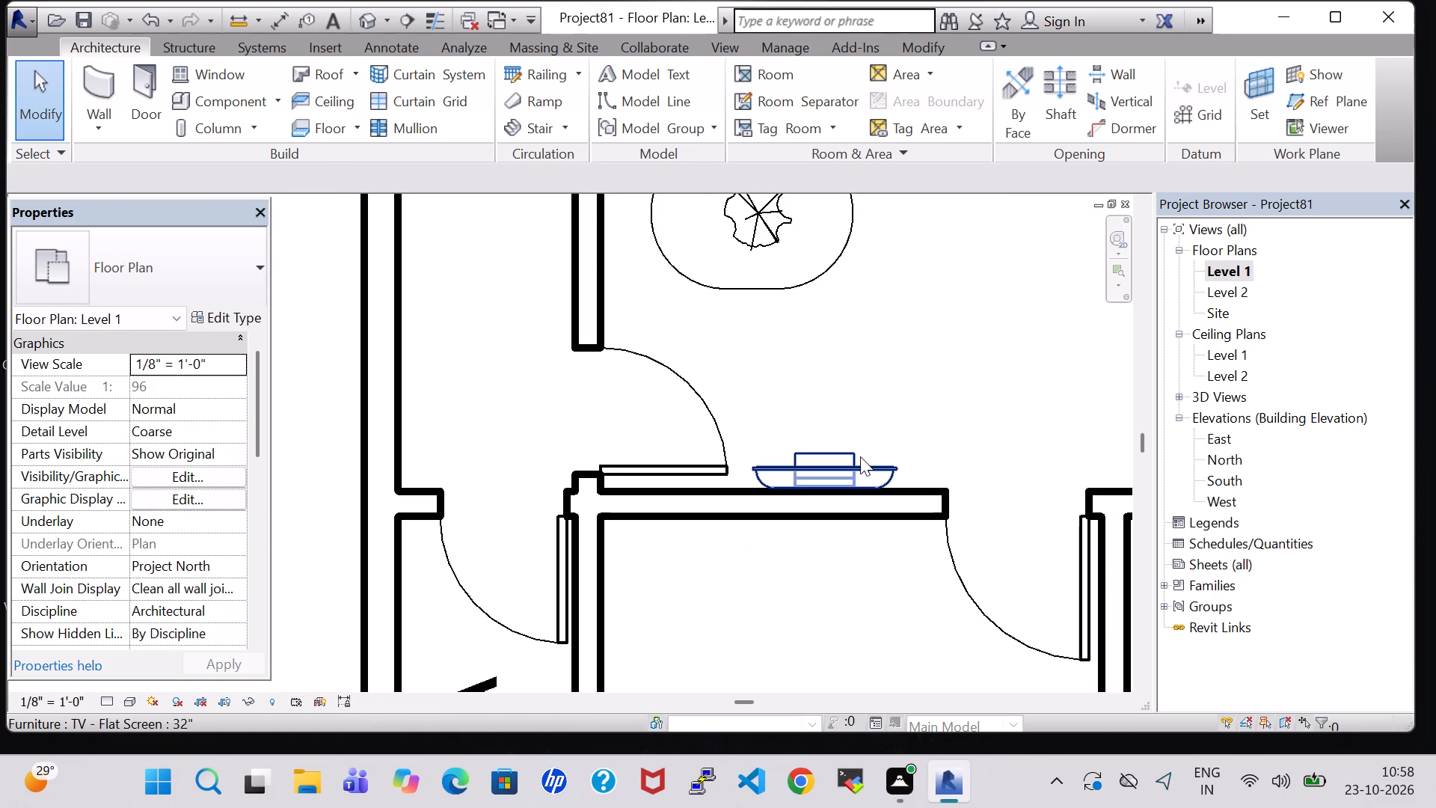
pyautogui.click(868, 398)
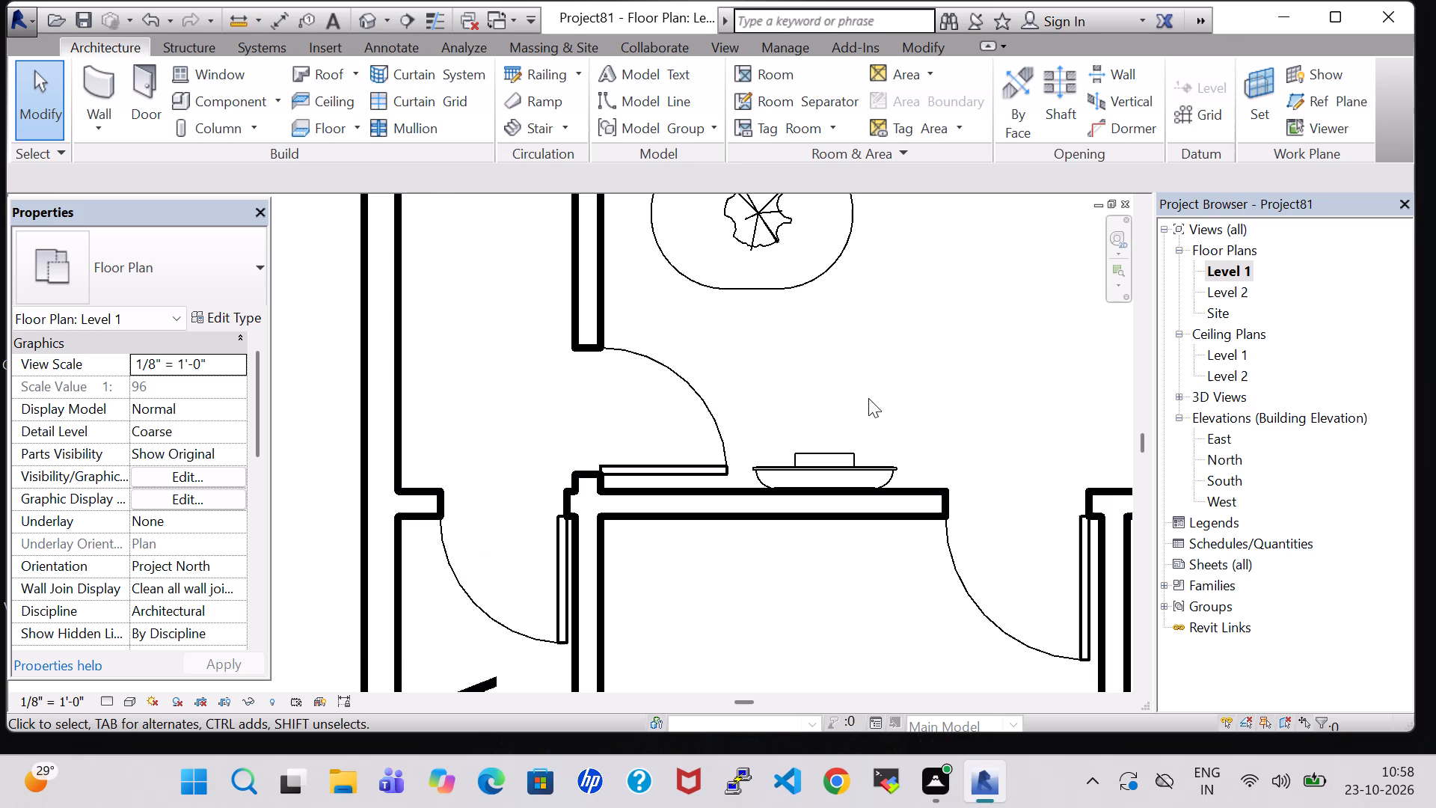
pyautogui.scroll(-3, 868, 398)
pyautogui.moveTo(868, 398); pyautogui.dragTo(871, 482, button='middle')
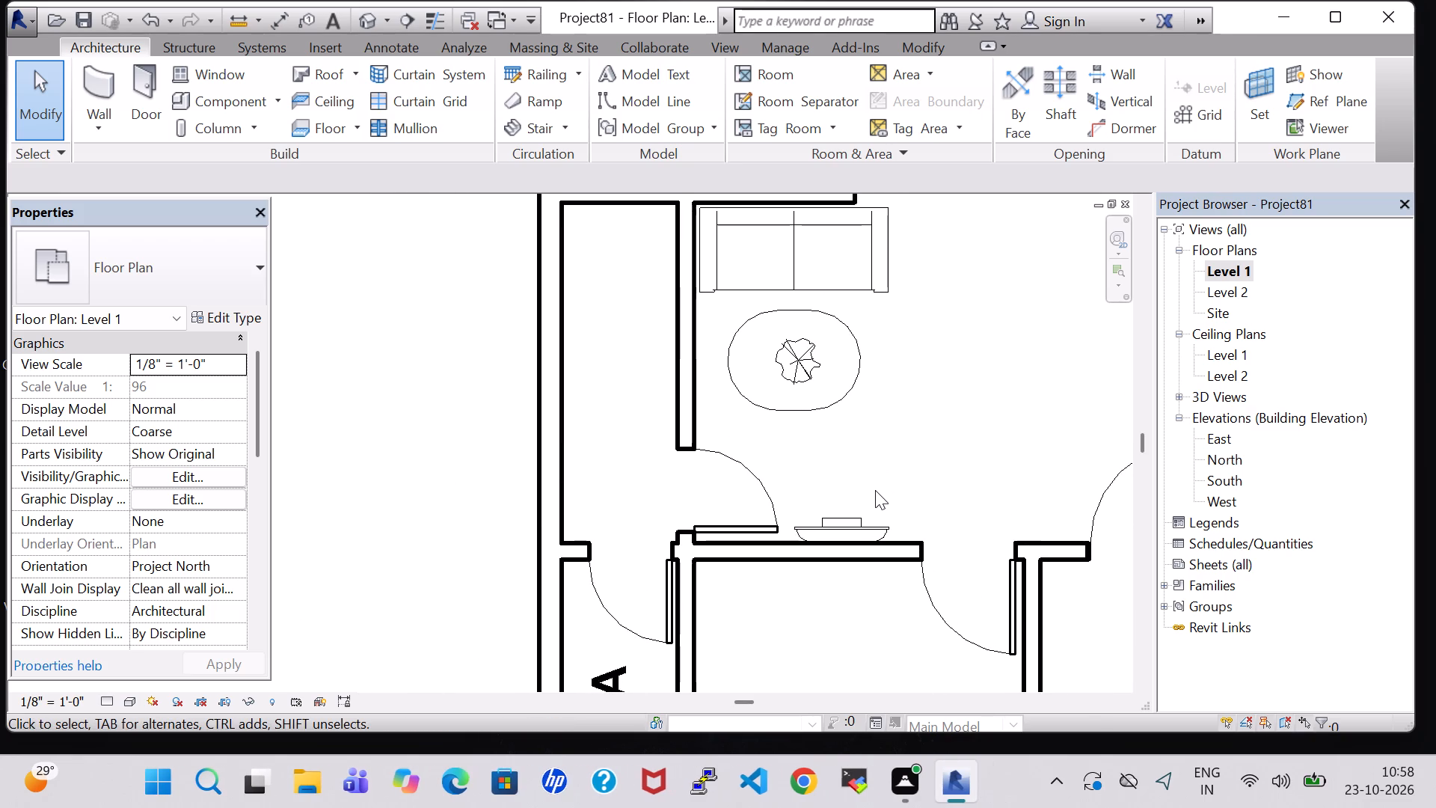
pyautogui.scroll(-3, 875, 490)
pyautogui.moveTo(878, 476); pyautogui.dragTo(763, 510, button='middle')
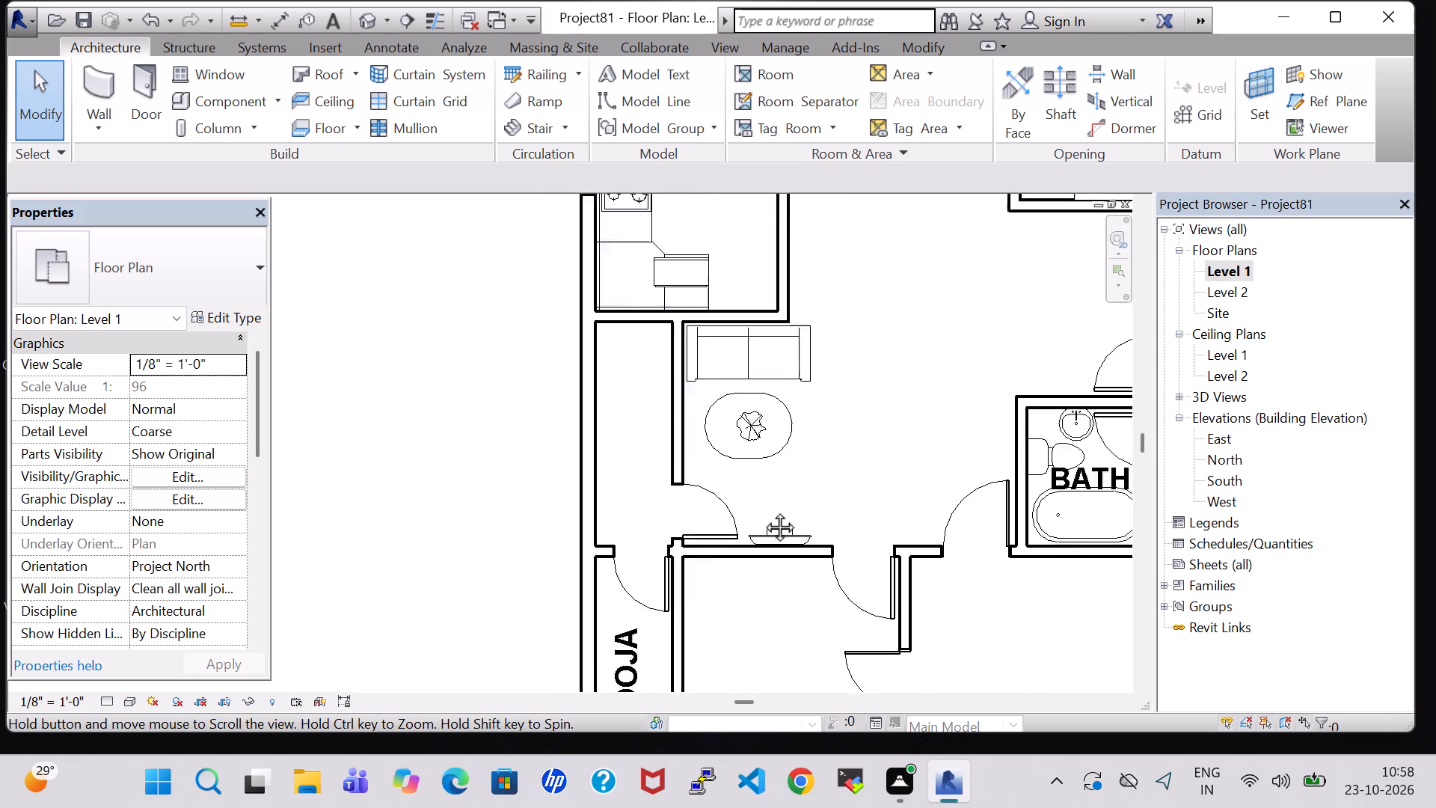
pyautogui.moveTo(763, 510); pyautogui.dragTo(747, 514, button='middle')
pyautogui.scroll(-2, 778, 482)
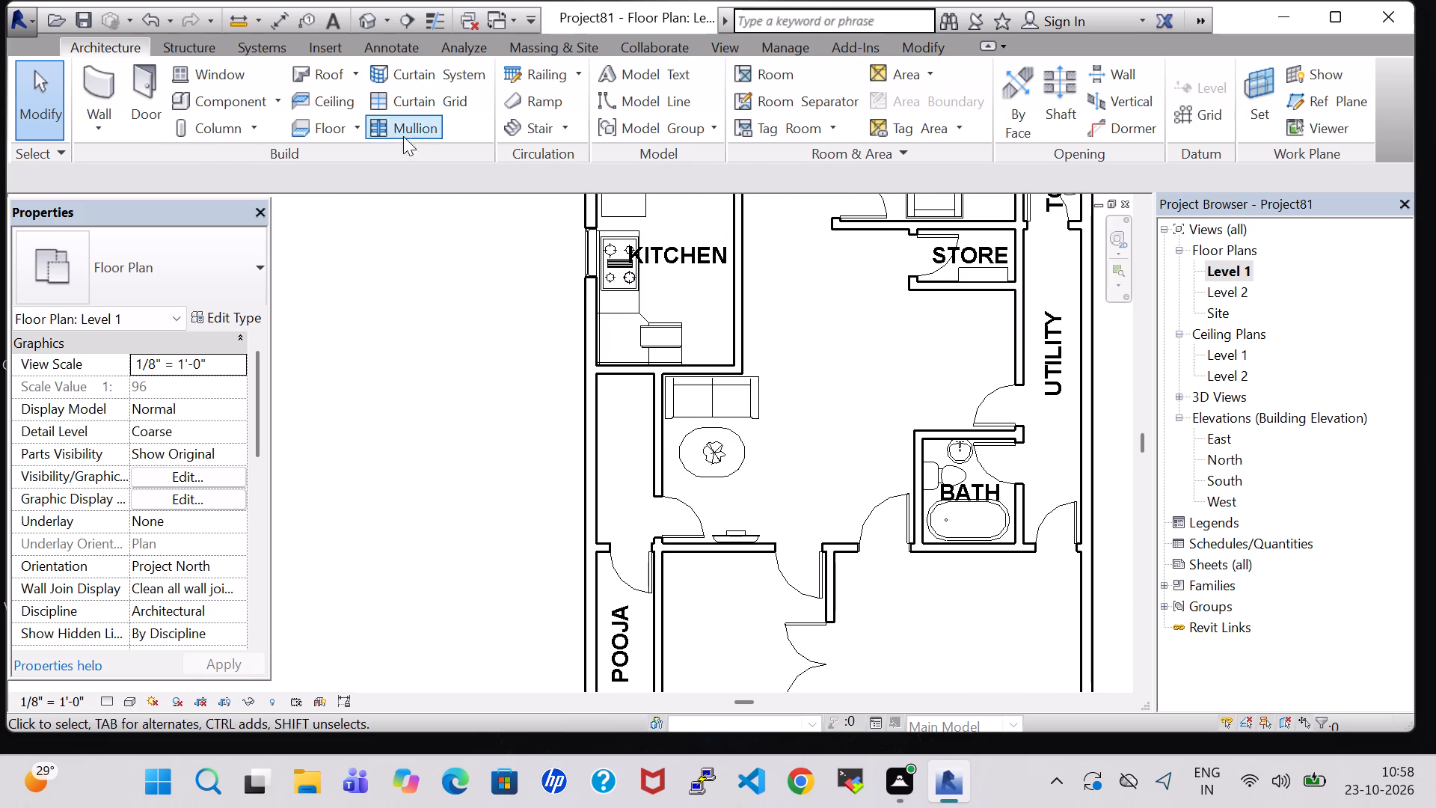
pyautogui.click(203, 108)
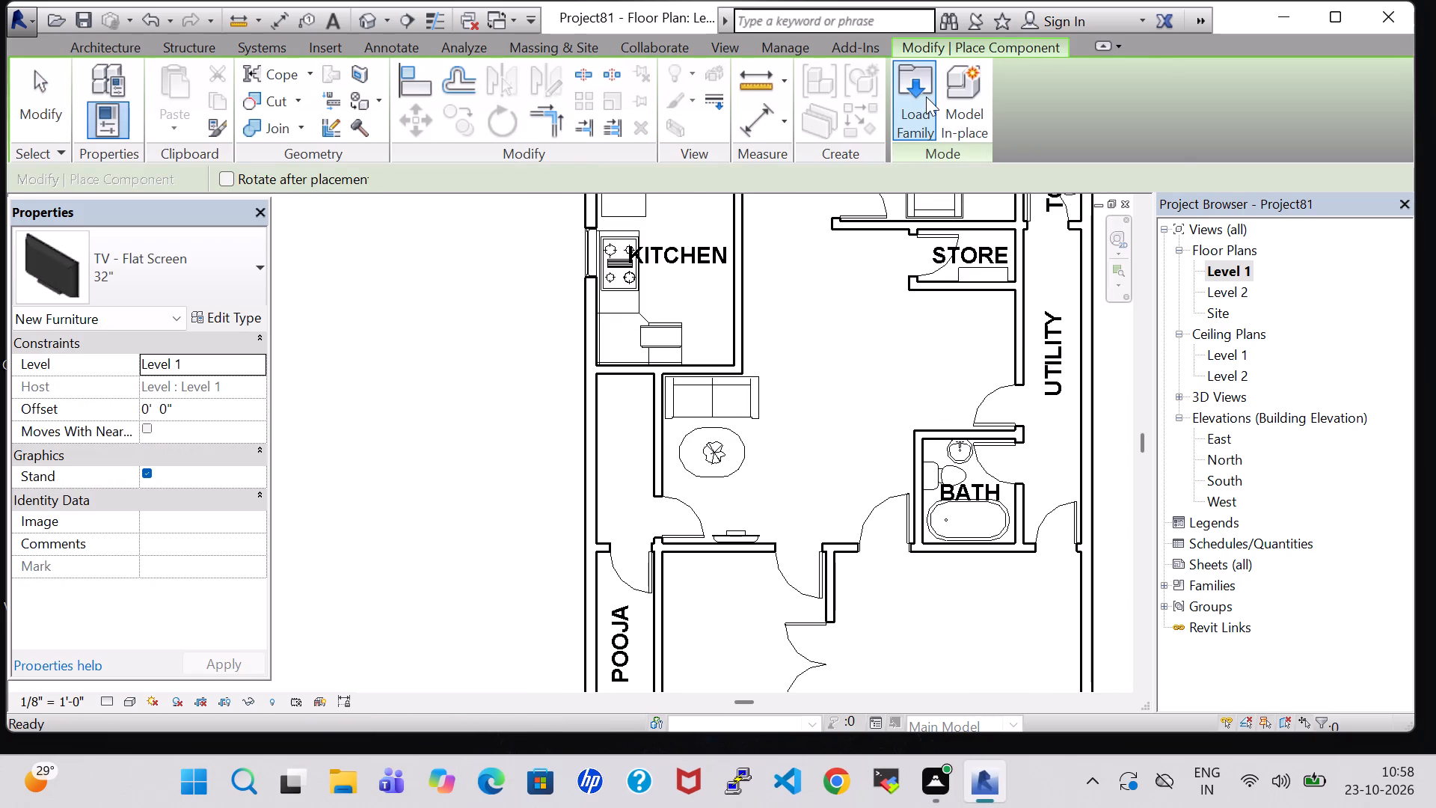
pyautogui.click(926, 97)
pyautogui.doubleClick(832, 524)
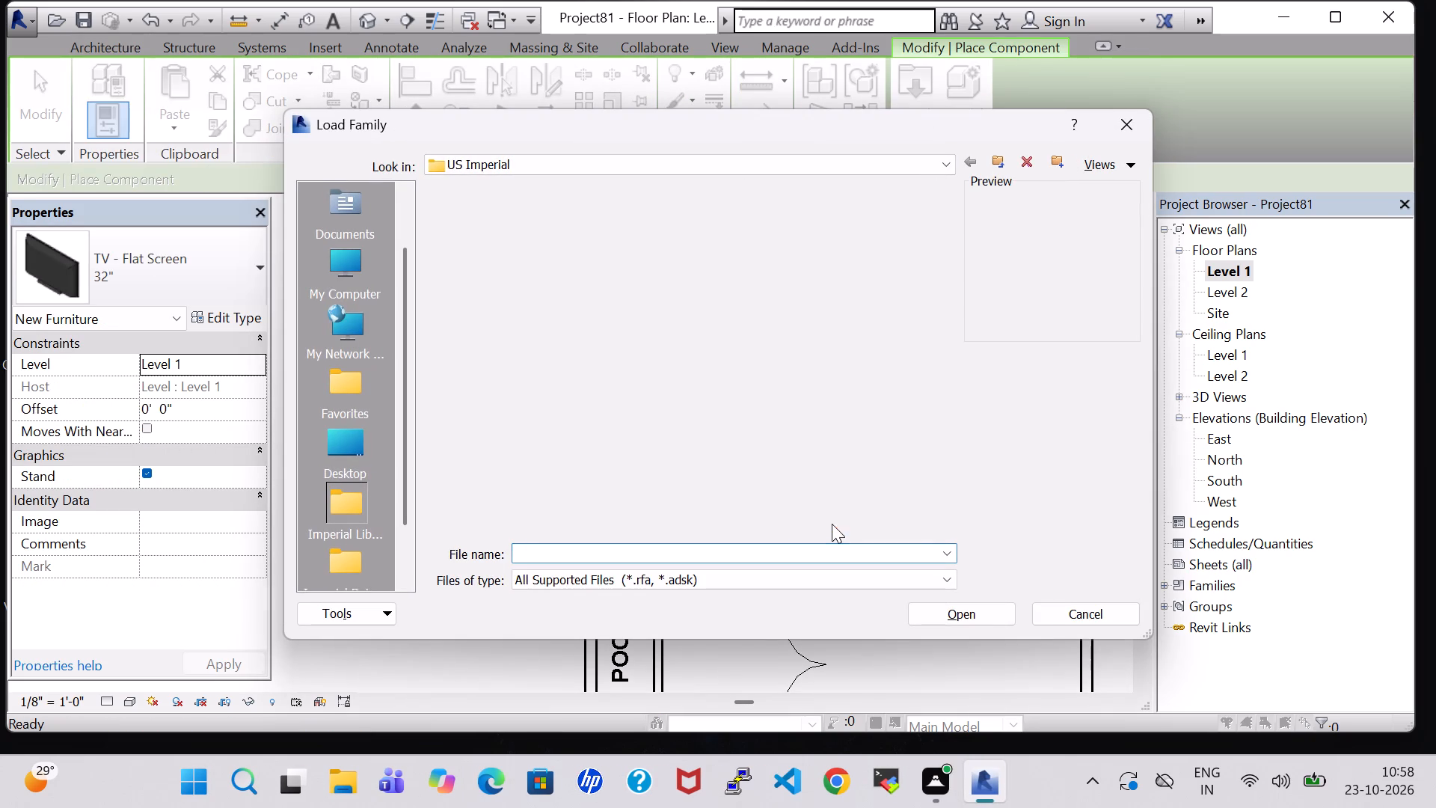
pyautogui.doubleClick(737, 251)
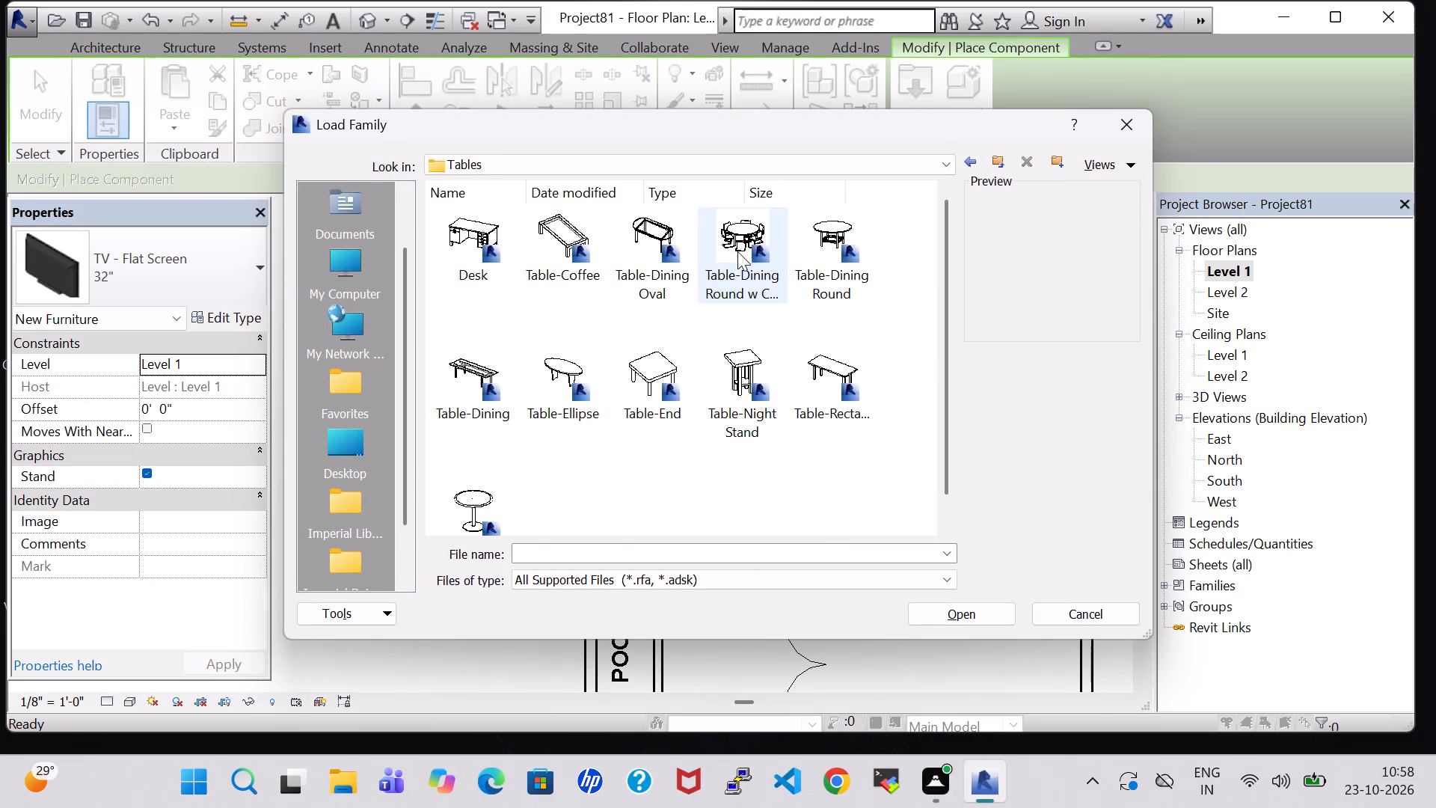
pyautogui.click(732, 251)
pyautogui.click(991, 606)
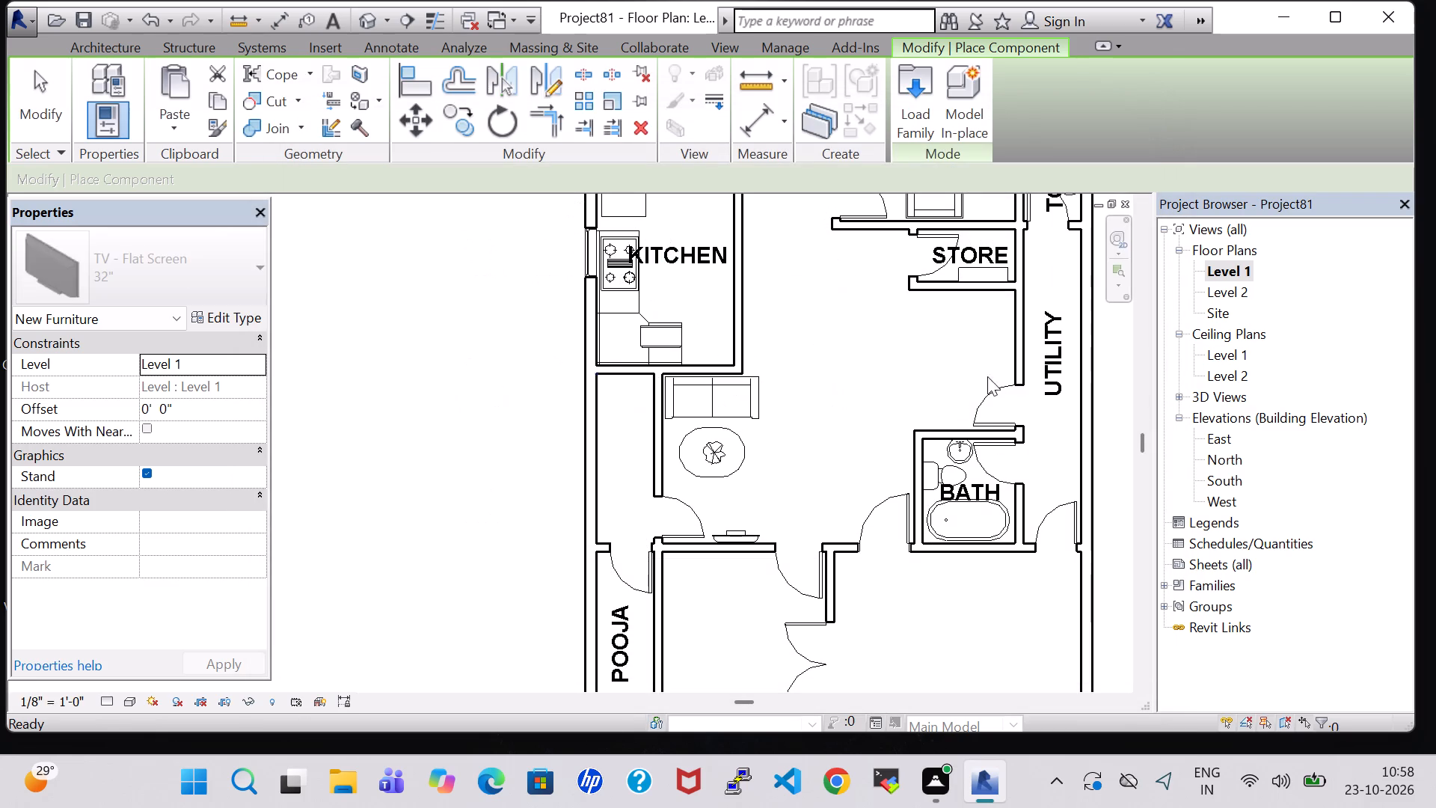
# Place the 36" Diameter round dining table with chairs between the store and bath, about 4'-1" from the utility wall and 3'-0" below the store wall.
pyautogui.scroll(2, 960, 349)
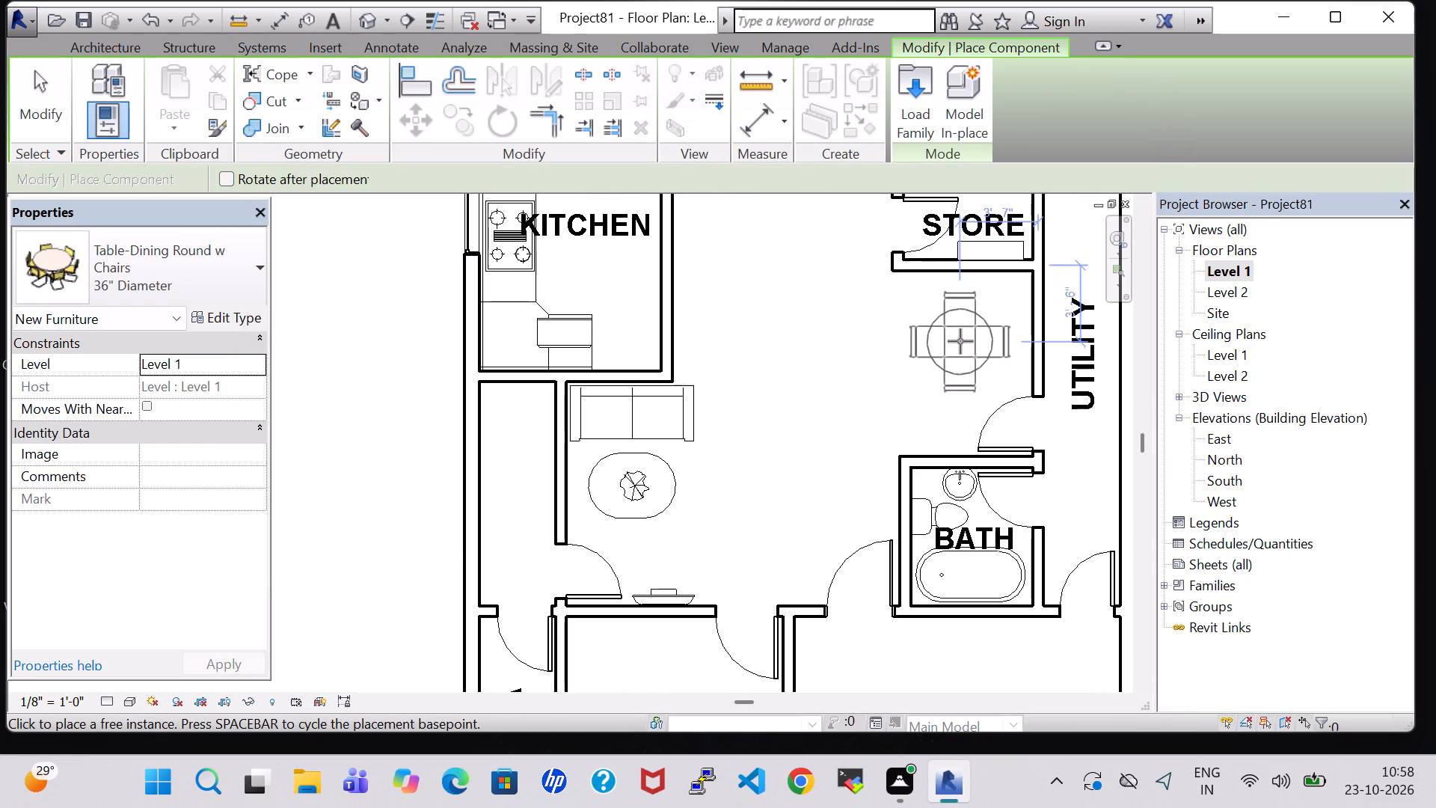
pyautogui.scroll(-3, 961, 331)
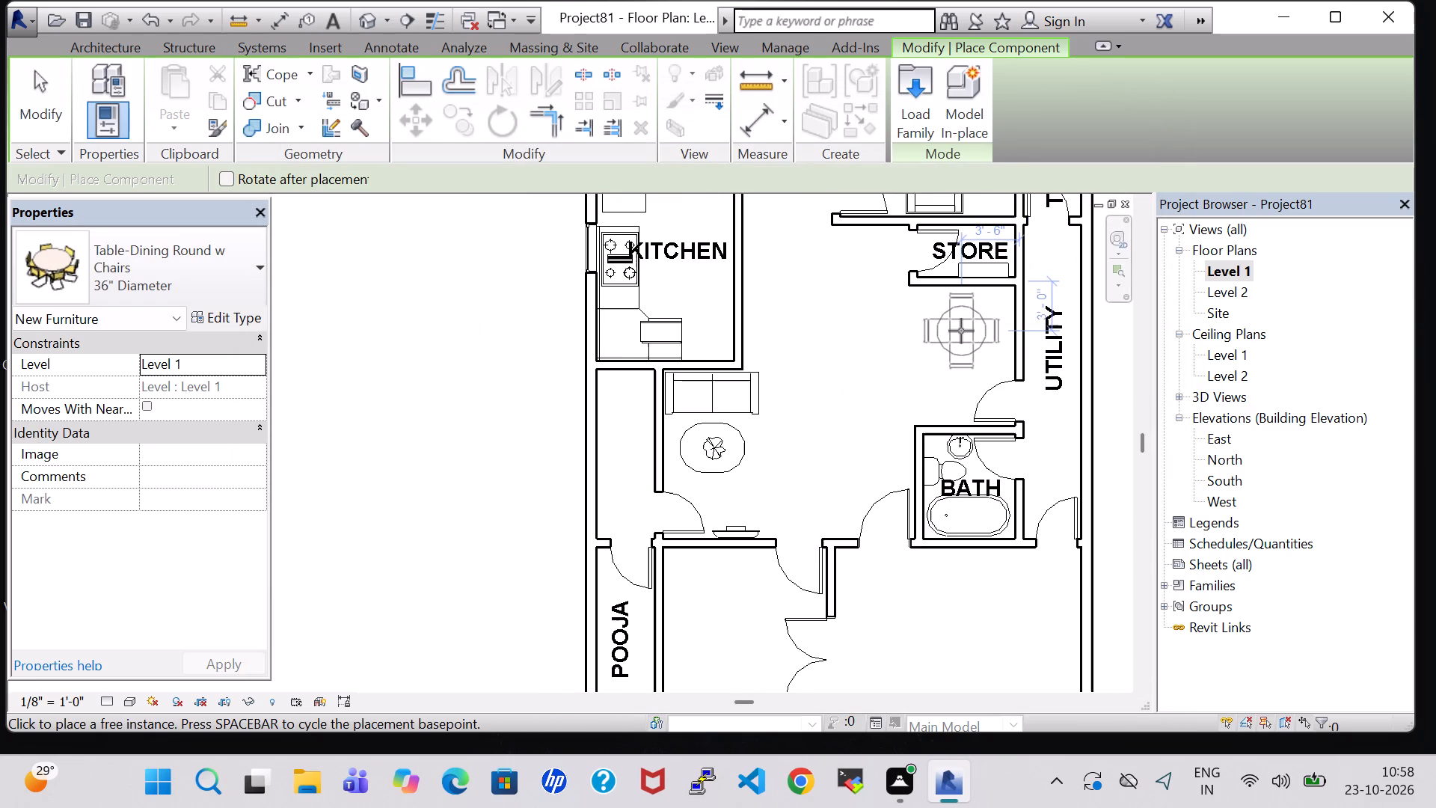
pyautogui.click(954, 331)
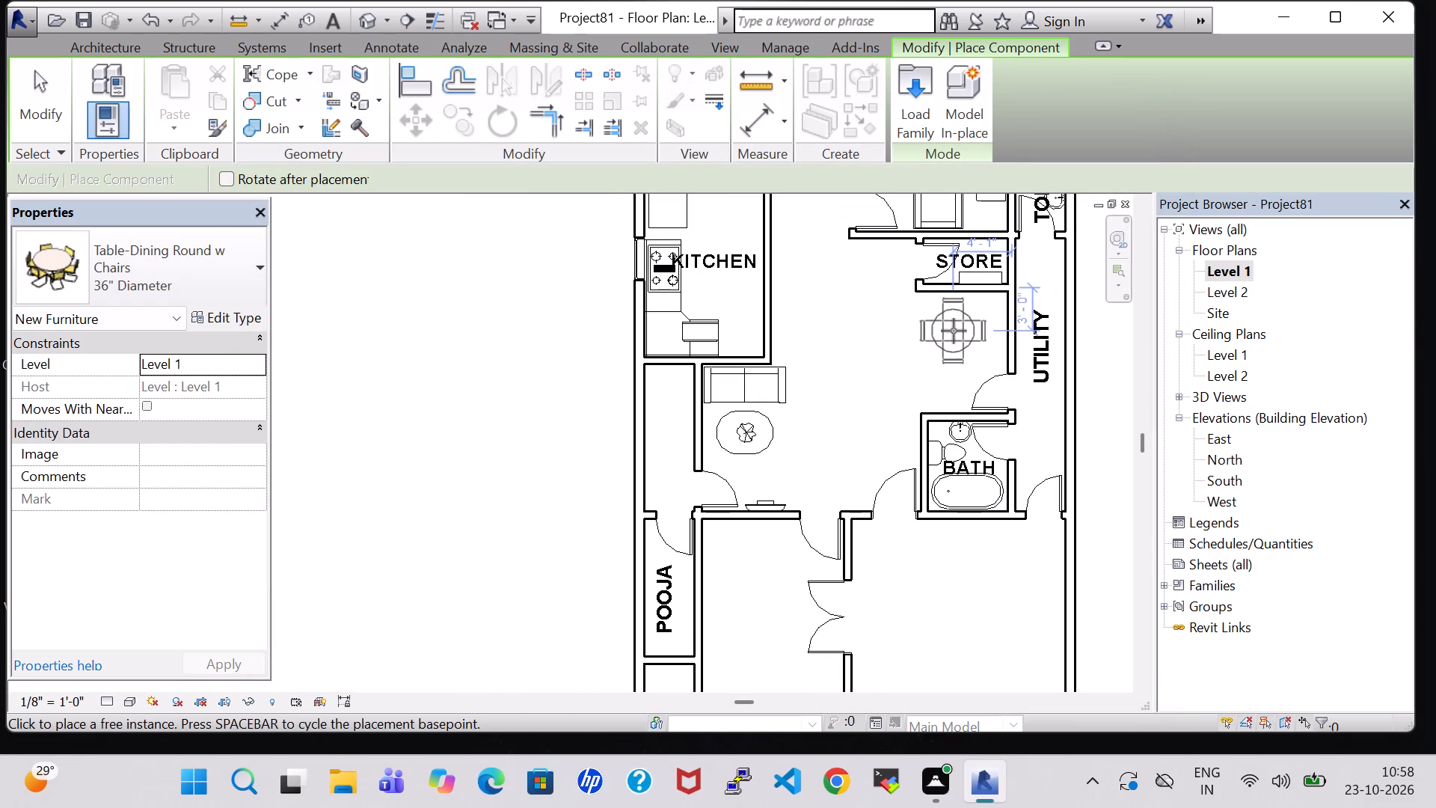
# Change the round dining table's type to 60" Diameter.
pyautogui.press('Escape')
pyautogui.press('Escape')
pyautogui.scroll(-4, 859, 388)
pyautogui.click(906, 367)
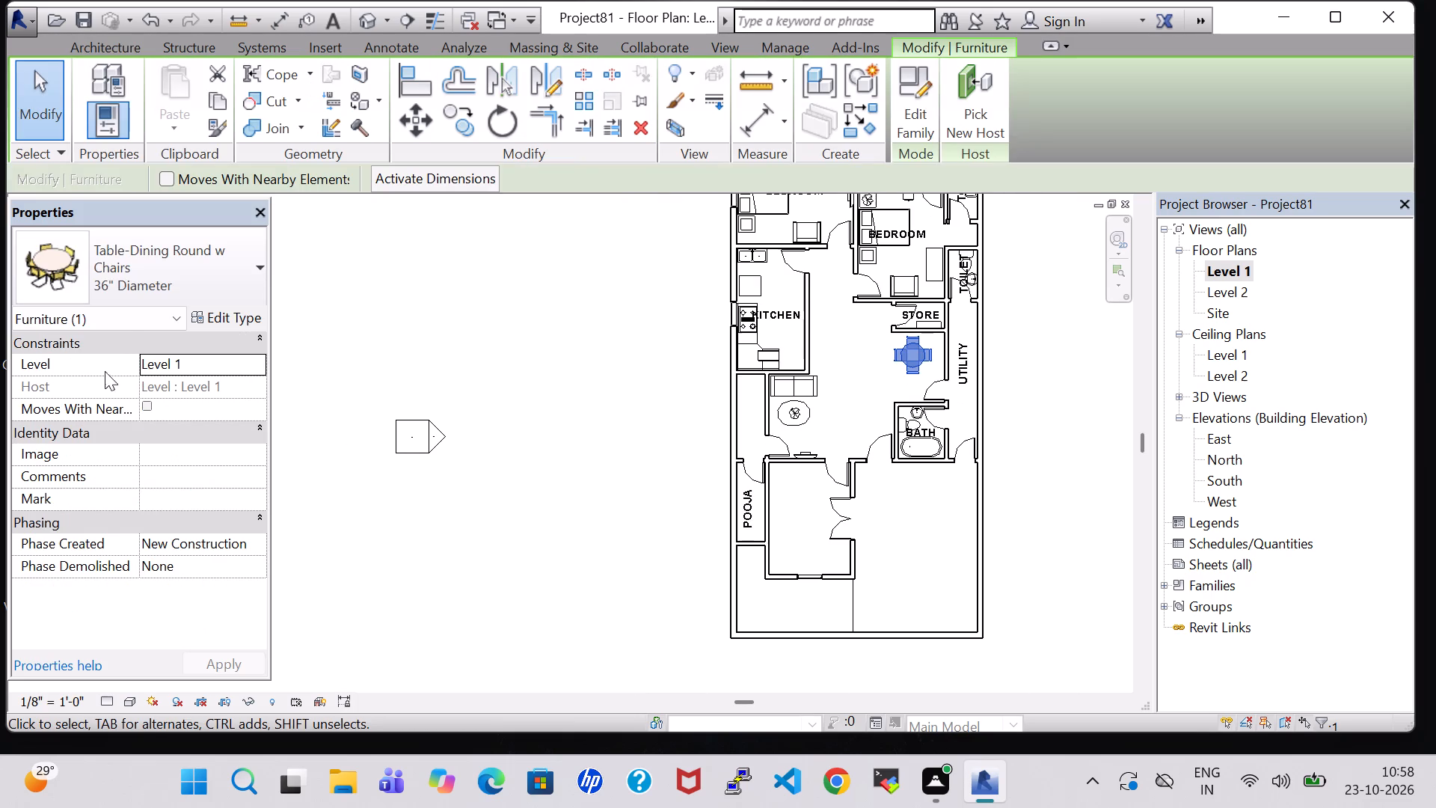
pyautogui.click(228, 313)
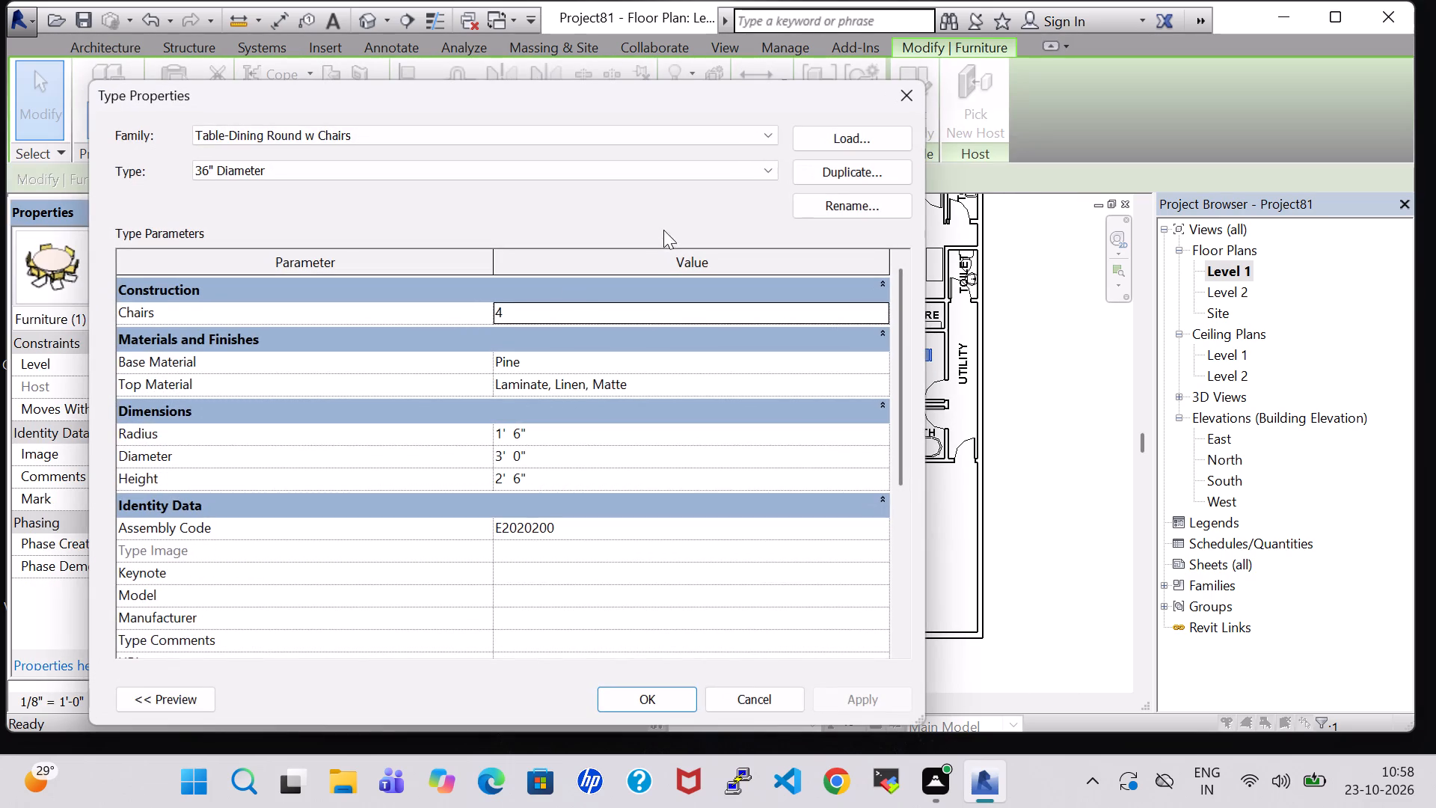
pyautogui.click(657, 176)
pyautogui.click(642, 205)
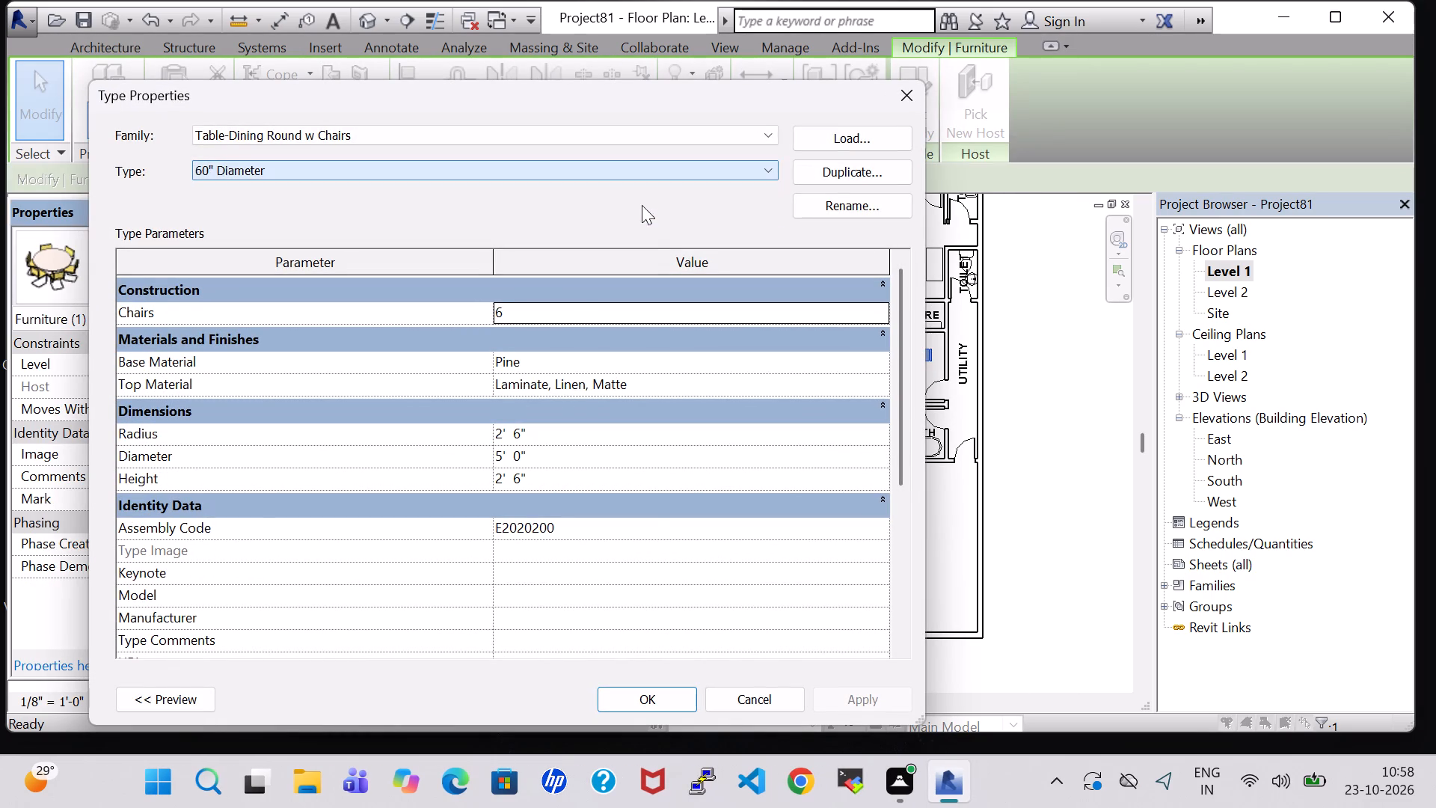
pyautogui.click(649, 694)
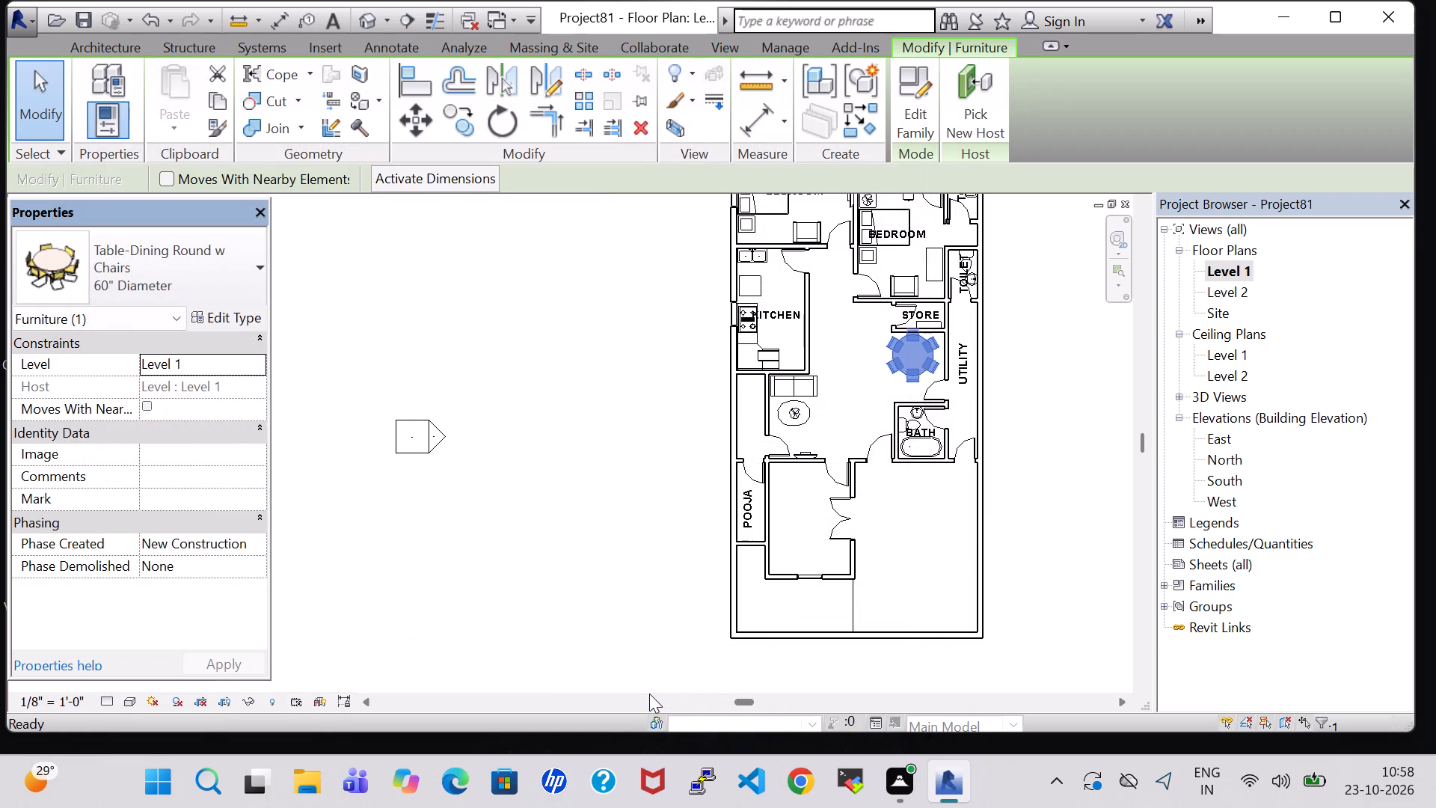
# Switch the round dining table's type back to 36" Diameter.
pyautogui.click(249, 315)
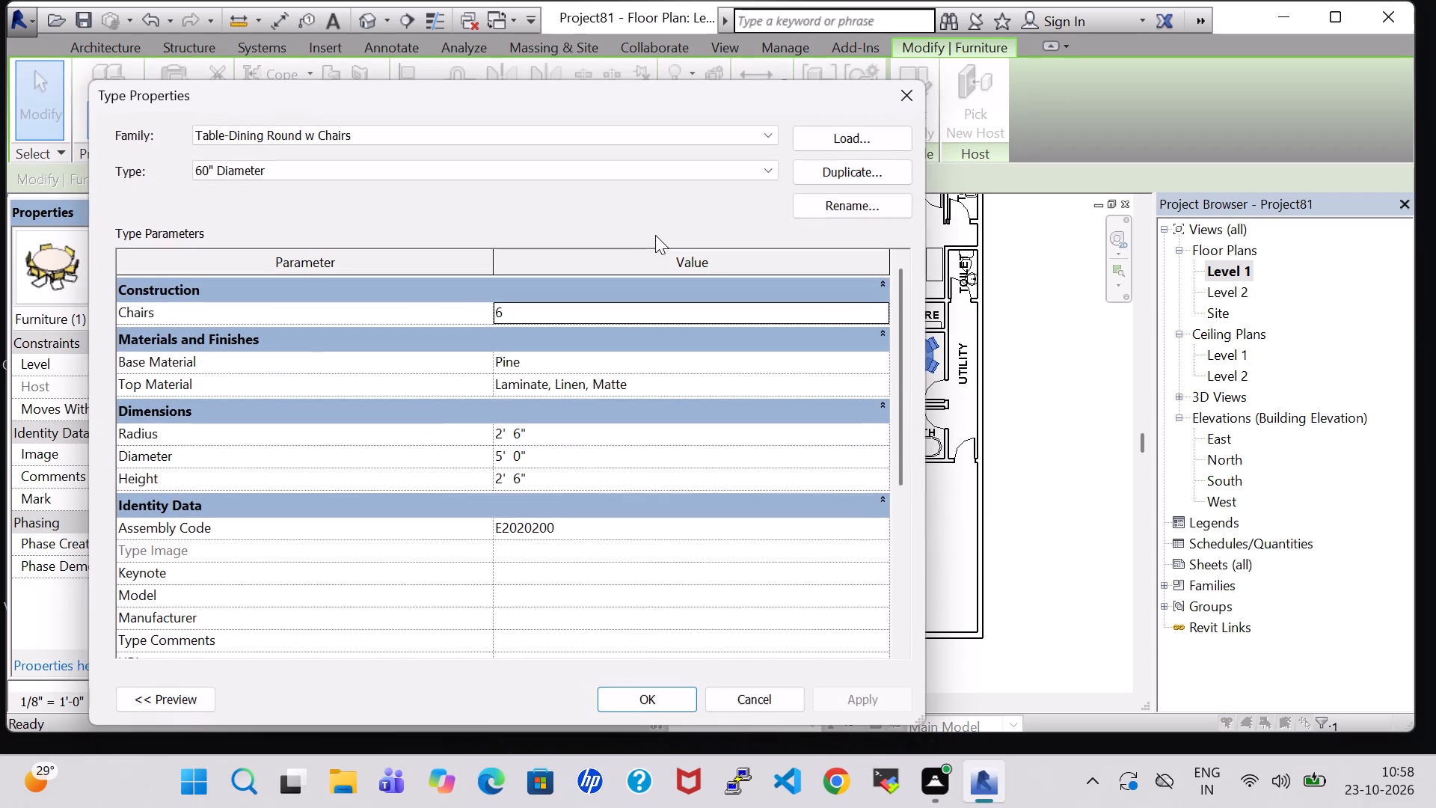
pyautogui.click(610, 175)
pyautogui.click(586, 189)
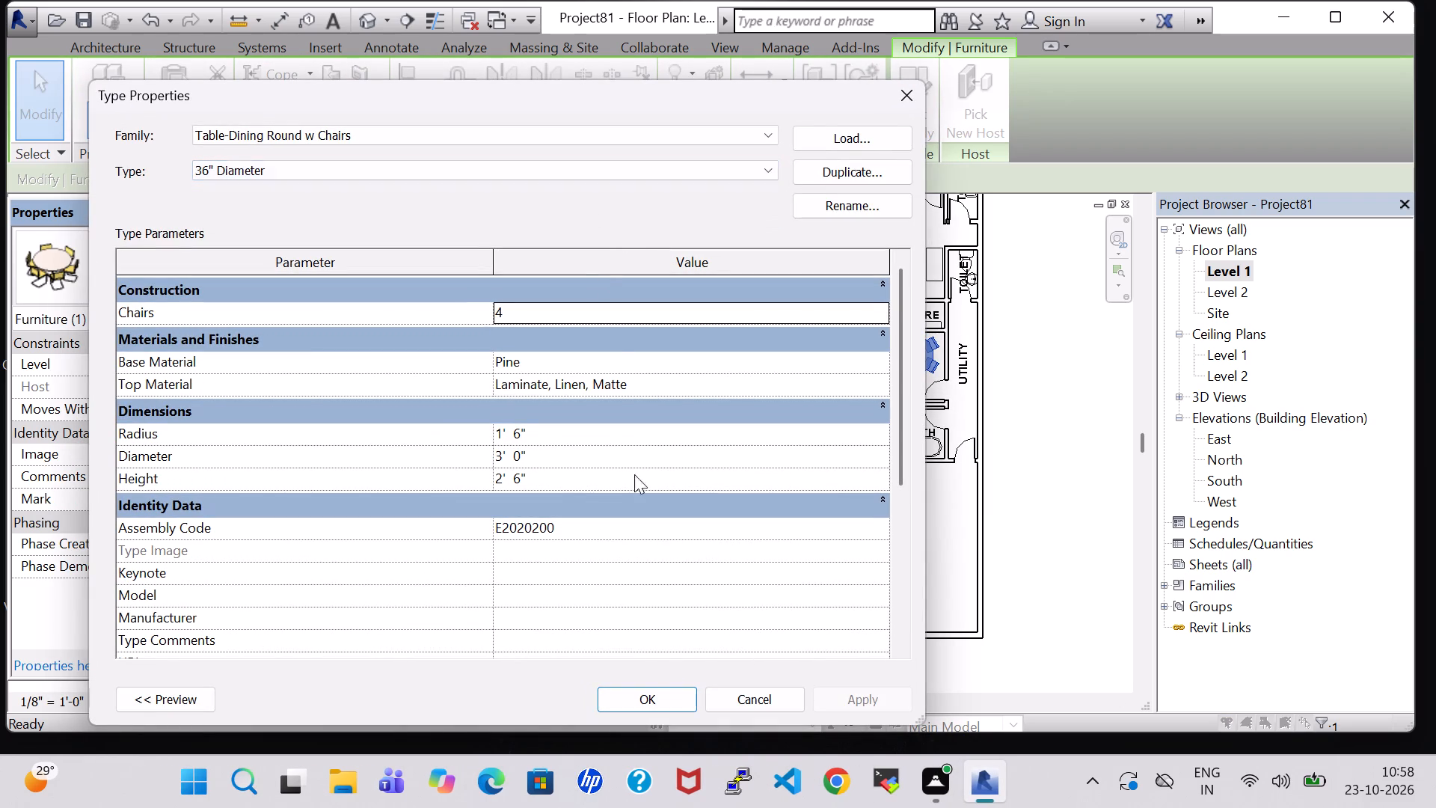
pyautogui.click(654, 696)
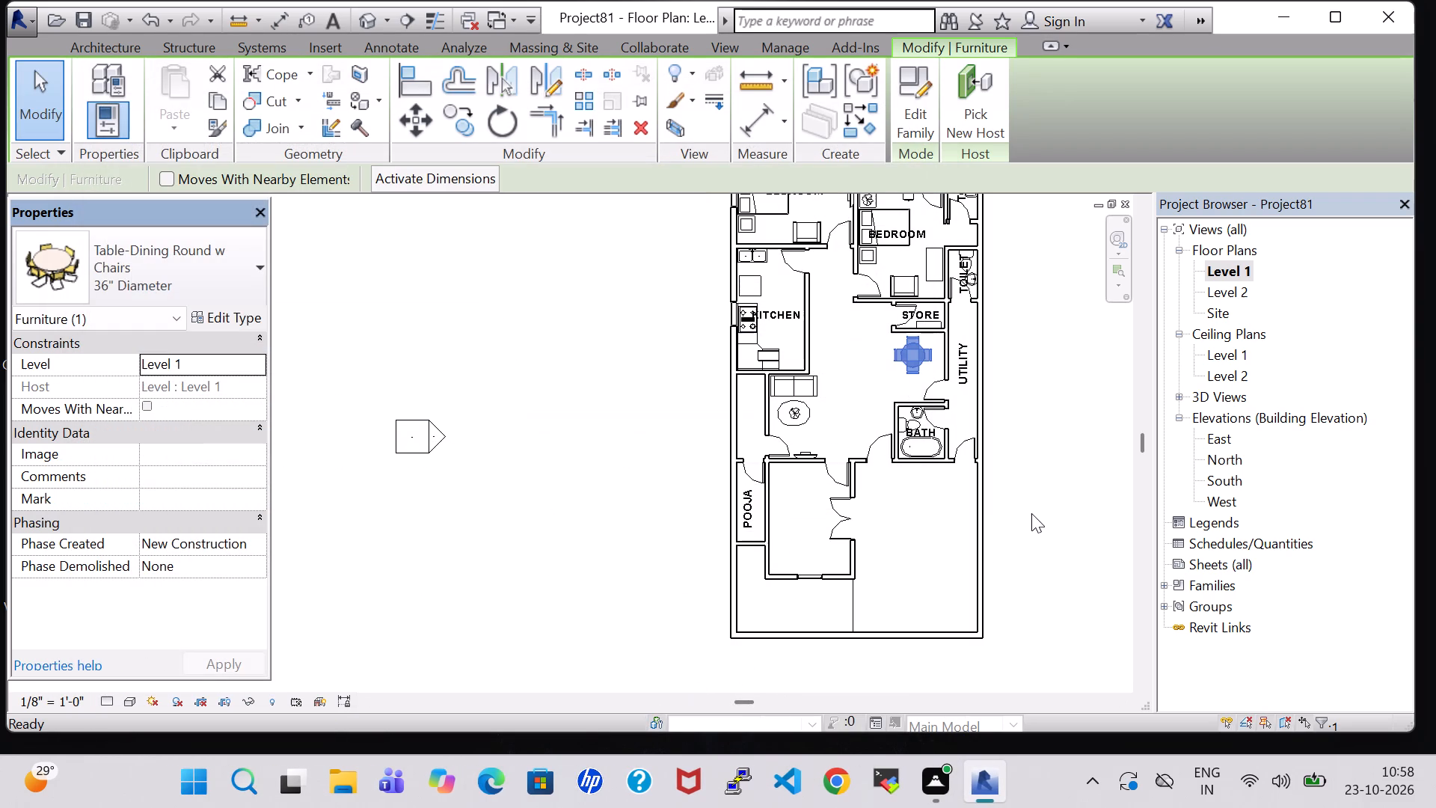
# Nudge the round dining table one step down and two steps right, towards the utility wall.
pyautogui.scroll(3, 1031, 513)
pyautogui.moveTo(1031, 513); pyautogui.dragTo(1043, 597, button='middle')
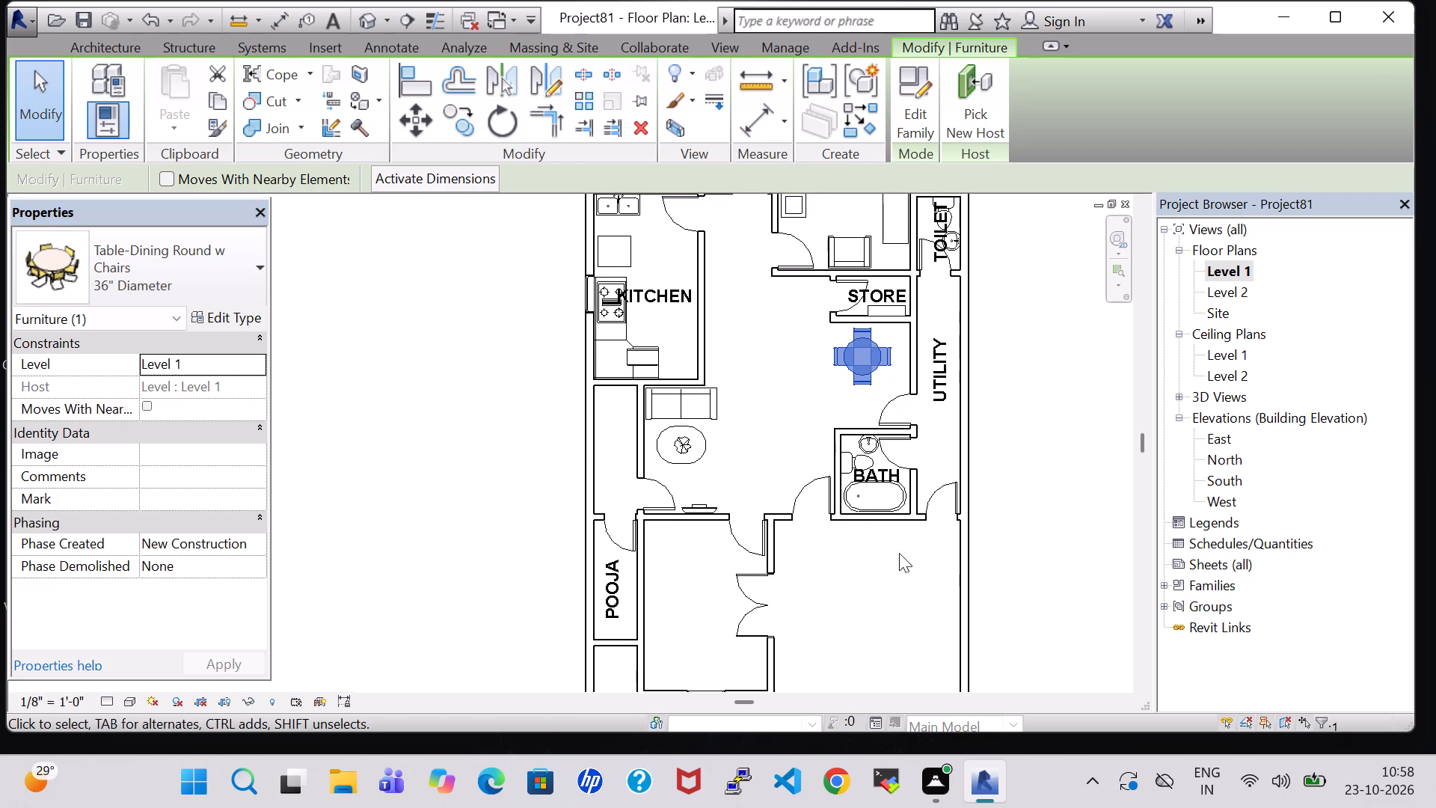
pyautogui.click(792, 405)
pyautogui.click(853, 363)
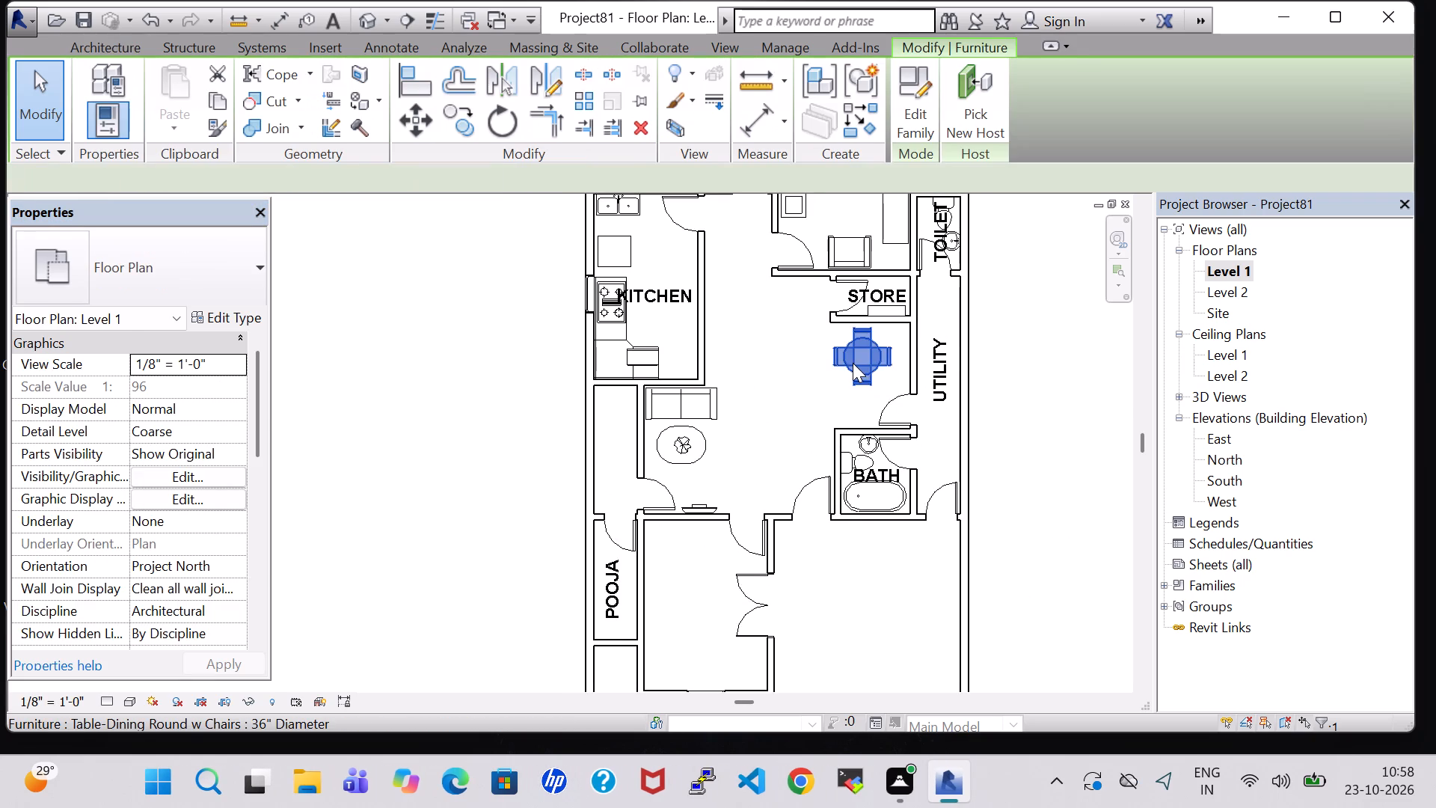
pyautogui.press('Down')
pyautogui.press('Right')
pyautogui.press('Right')
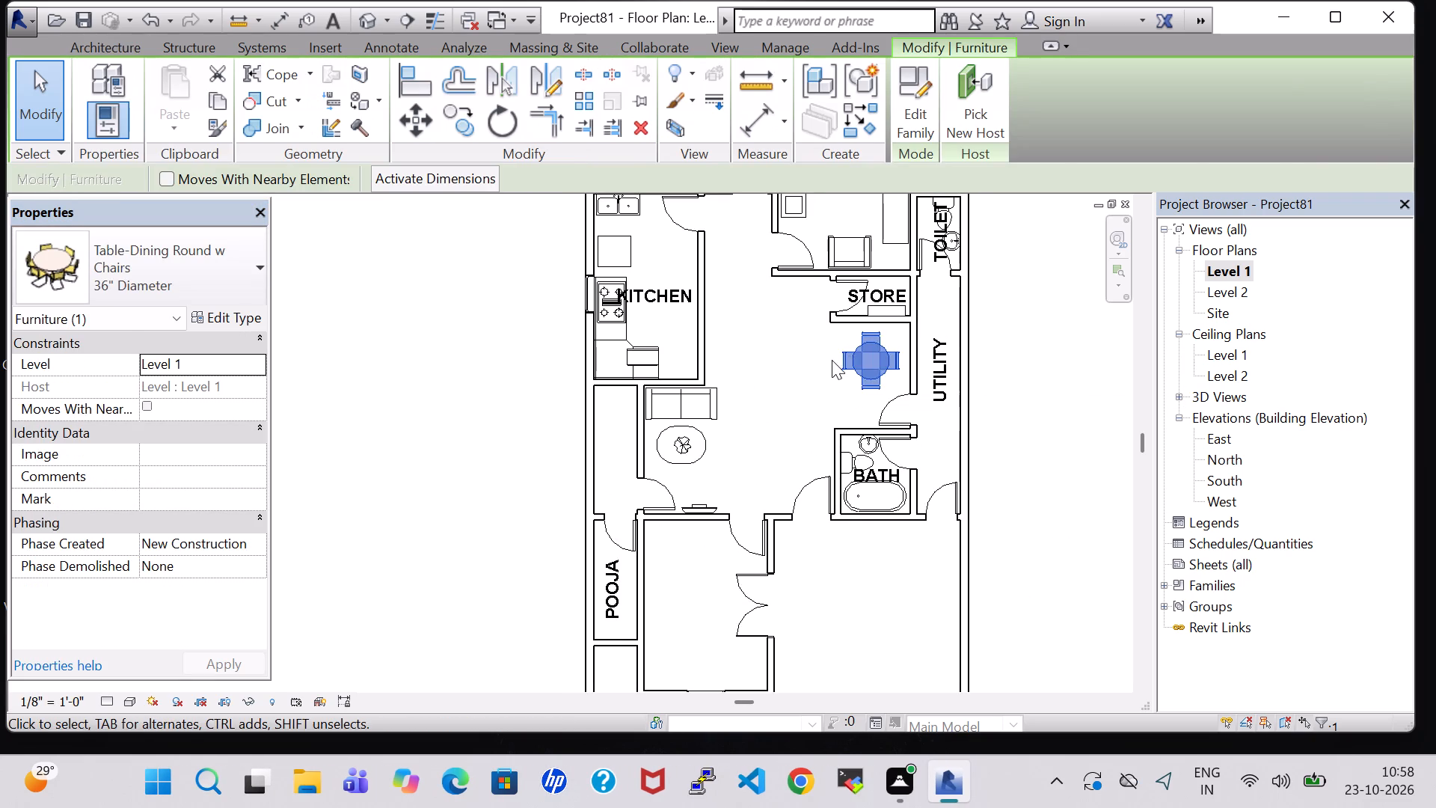
pyautogui.click(769, 358)
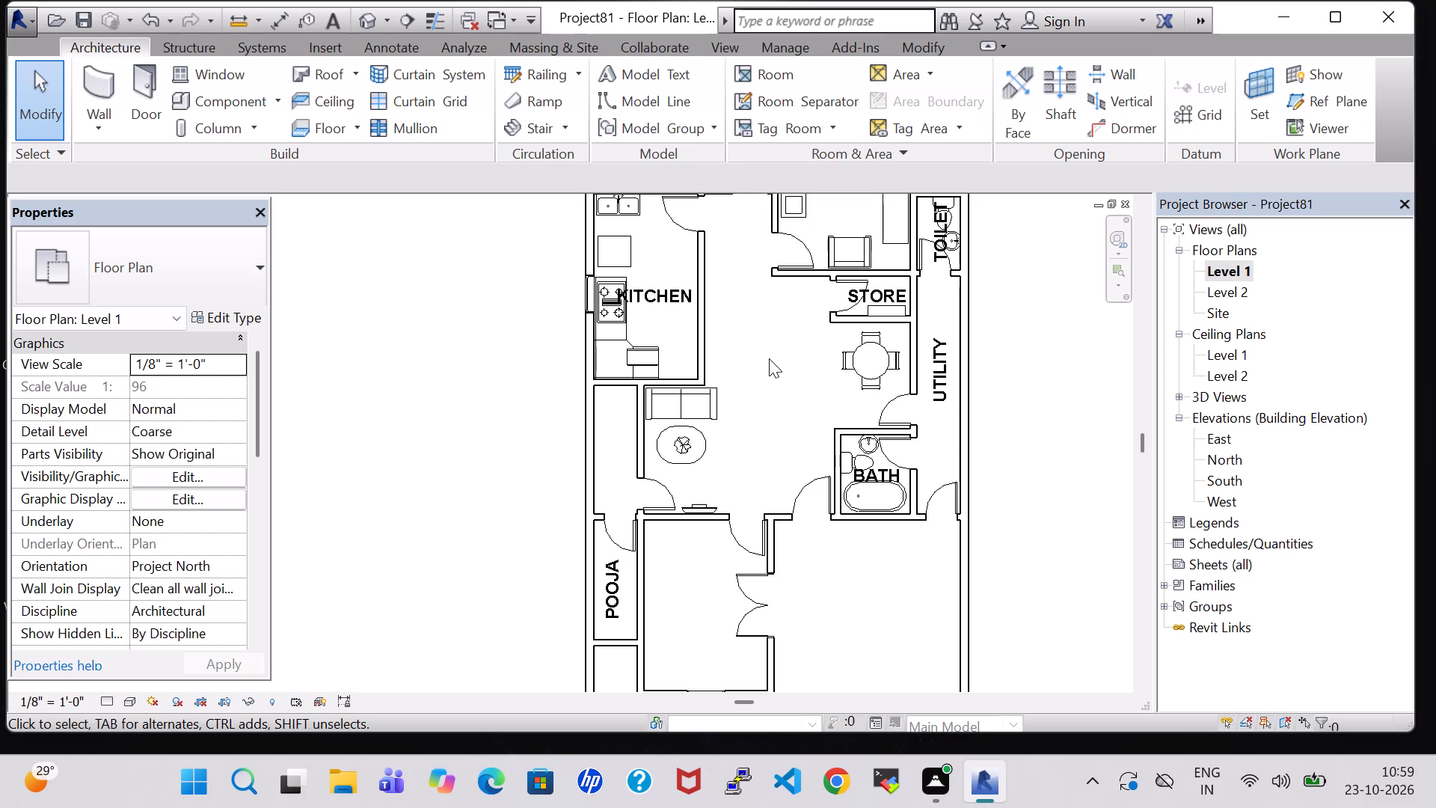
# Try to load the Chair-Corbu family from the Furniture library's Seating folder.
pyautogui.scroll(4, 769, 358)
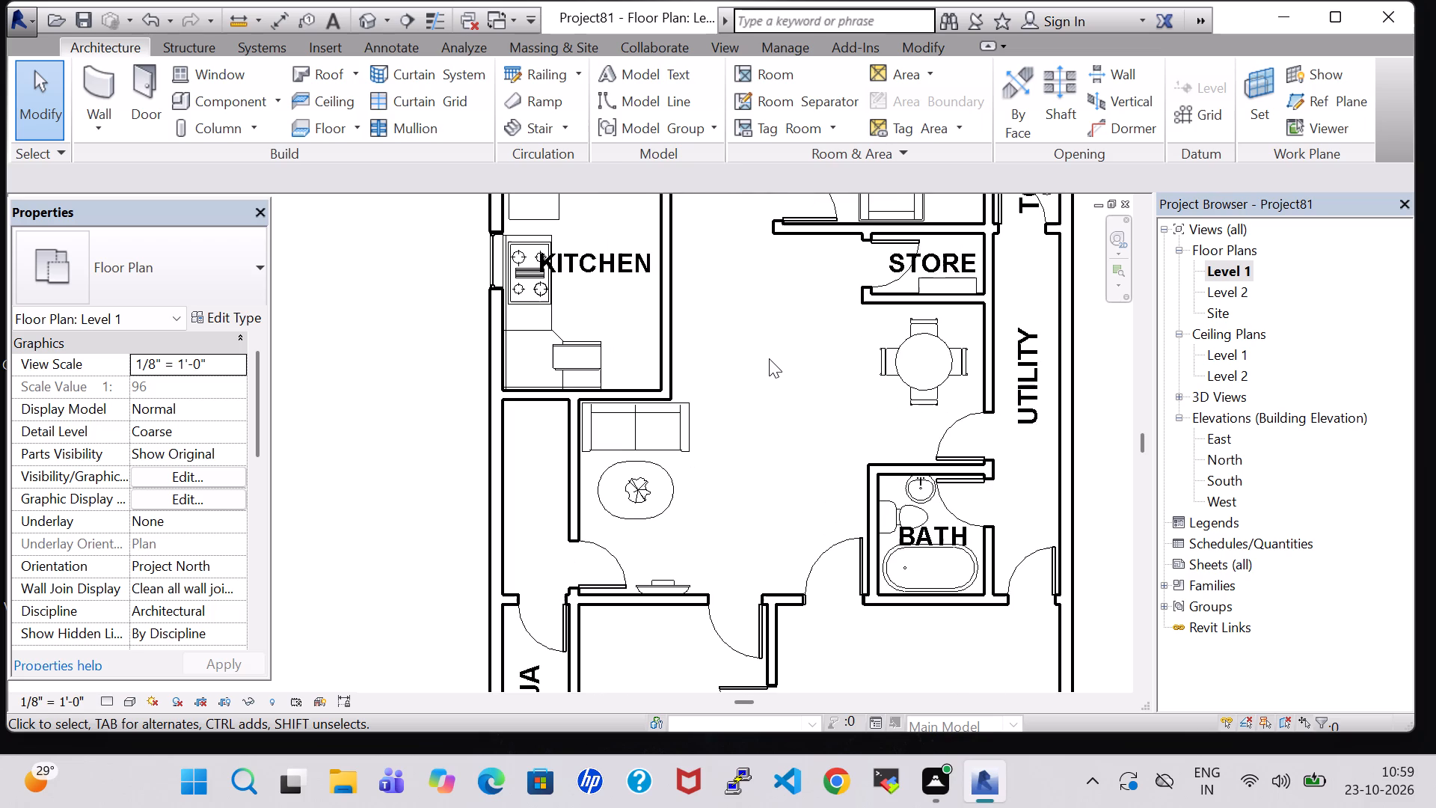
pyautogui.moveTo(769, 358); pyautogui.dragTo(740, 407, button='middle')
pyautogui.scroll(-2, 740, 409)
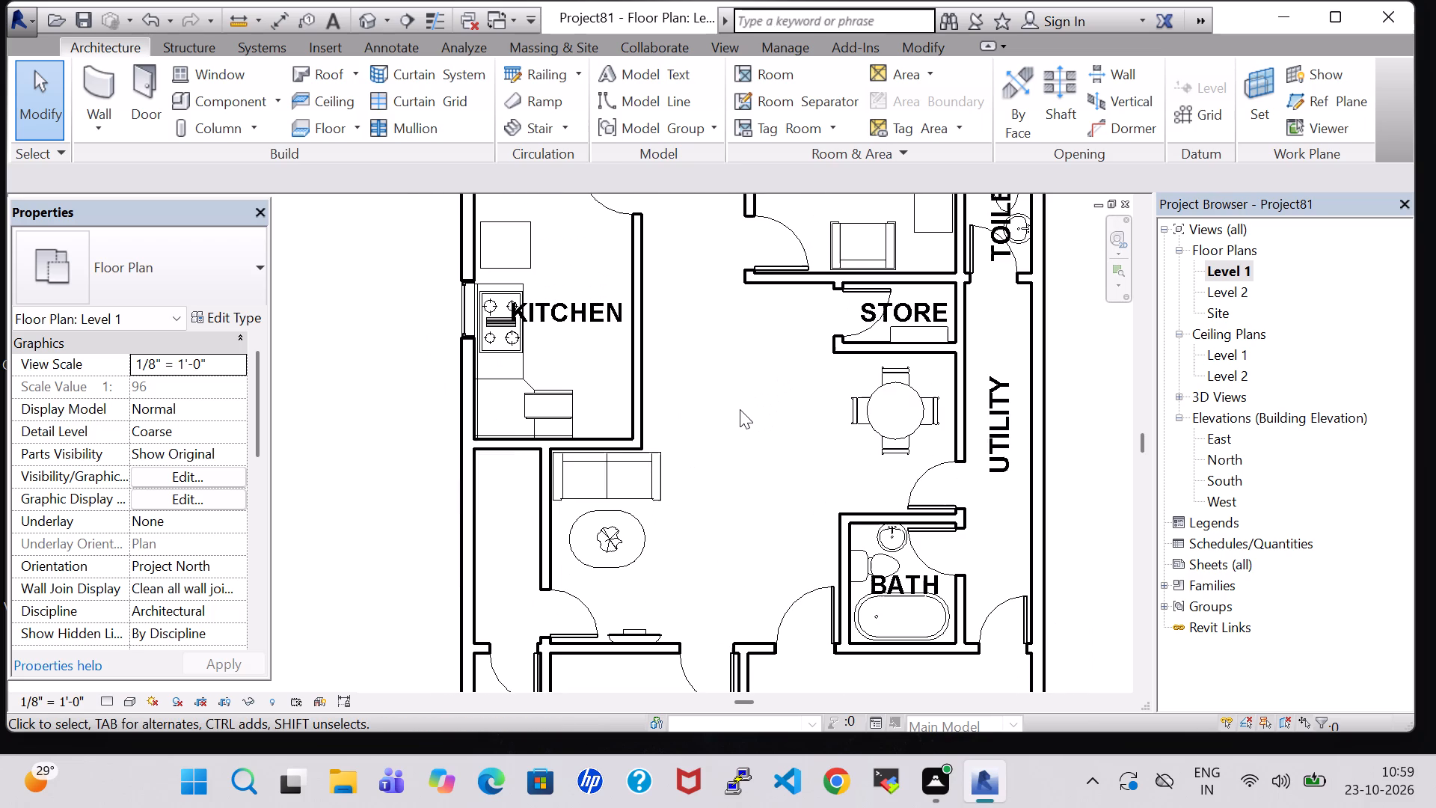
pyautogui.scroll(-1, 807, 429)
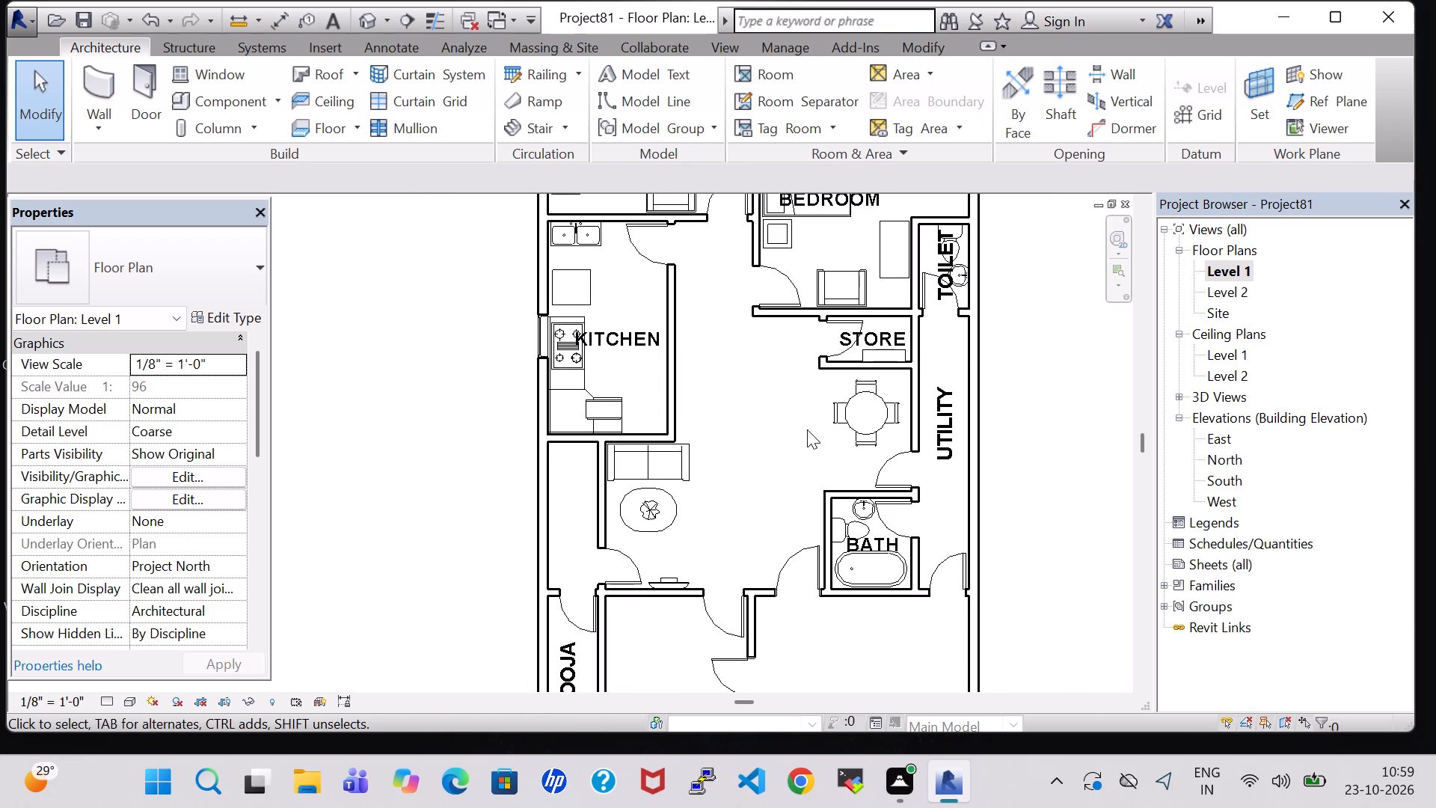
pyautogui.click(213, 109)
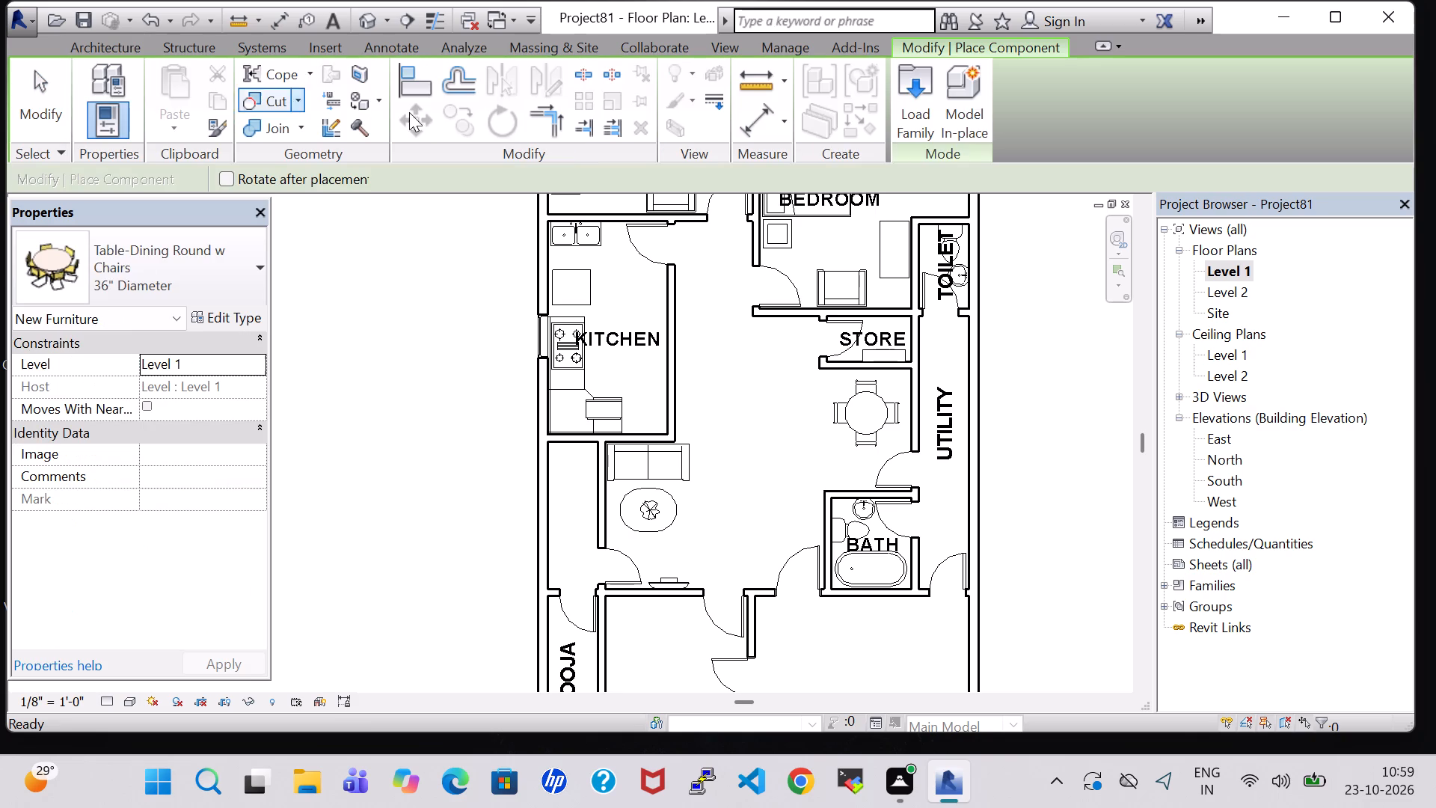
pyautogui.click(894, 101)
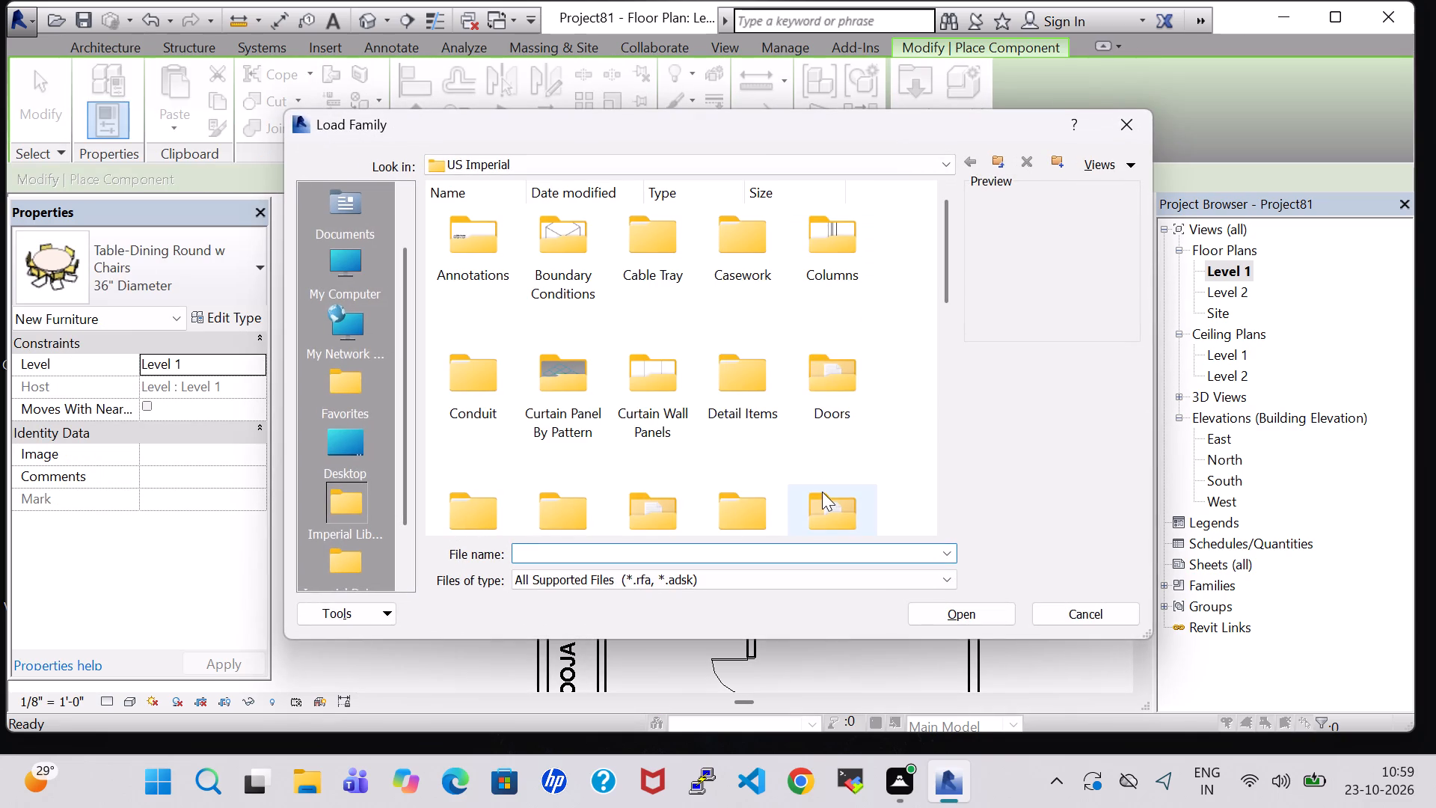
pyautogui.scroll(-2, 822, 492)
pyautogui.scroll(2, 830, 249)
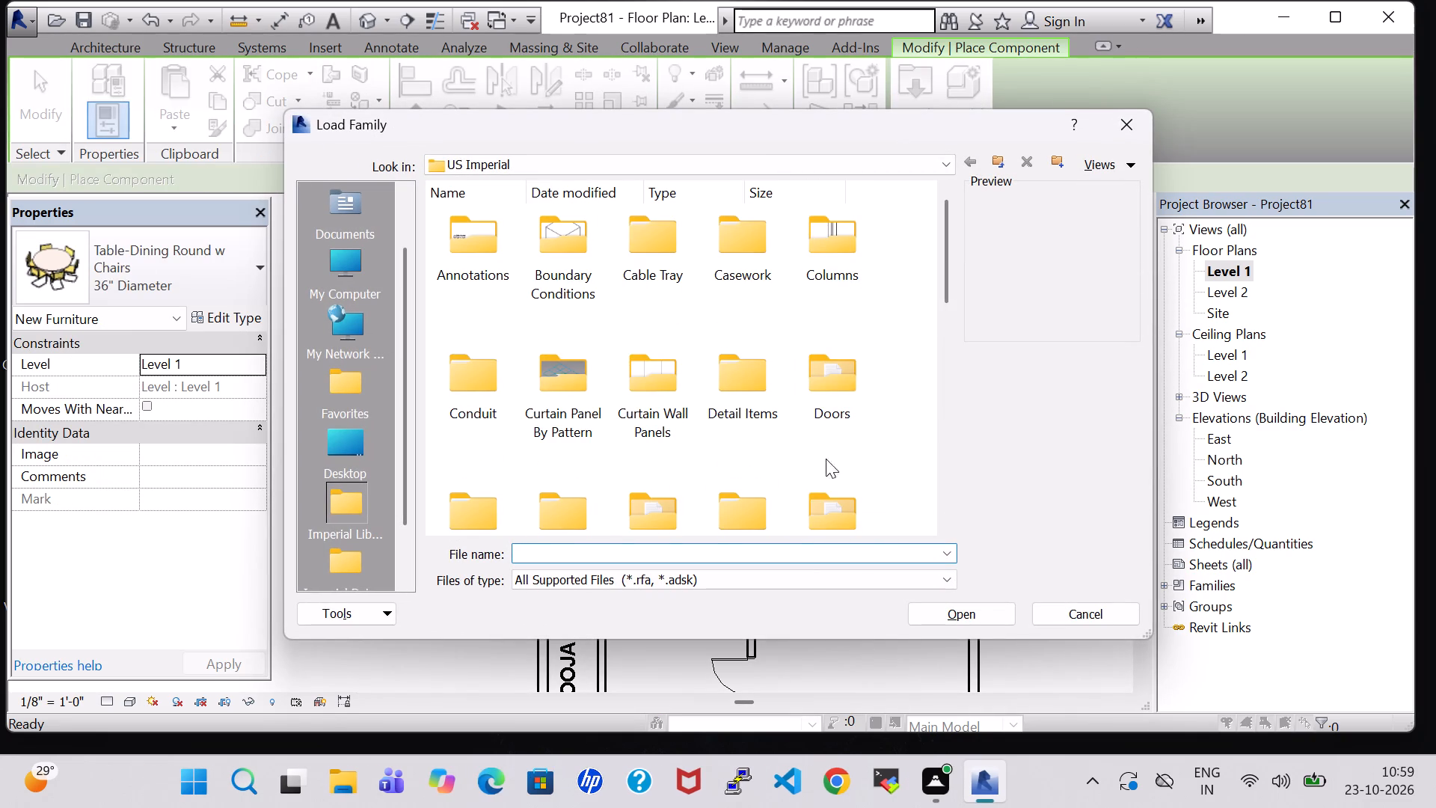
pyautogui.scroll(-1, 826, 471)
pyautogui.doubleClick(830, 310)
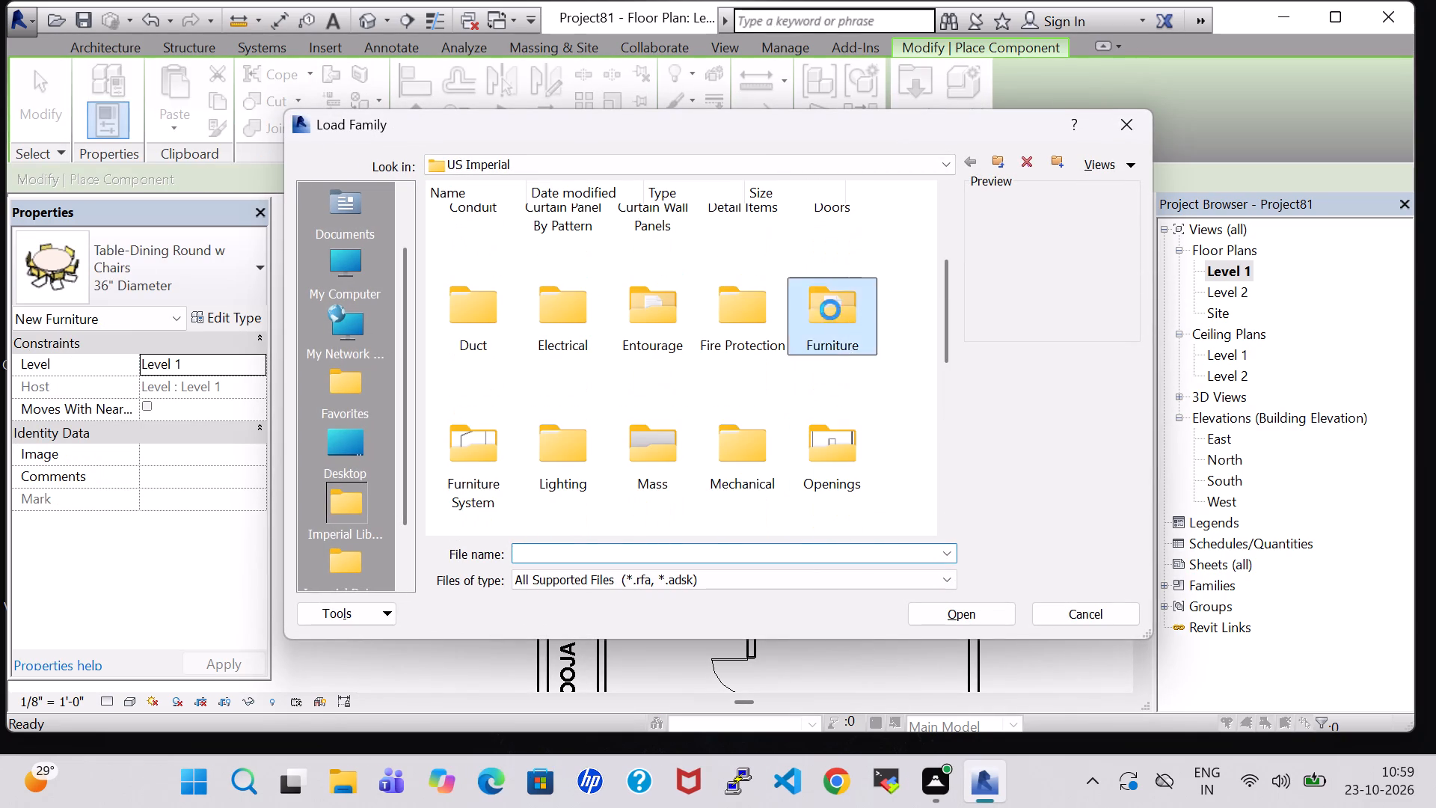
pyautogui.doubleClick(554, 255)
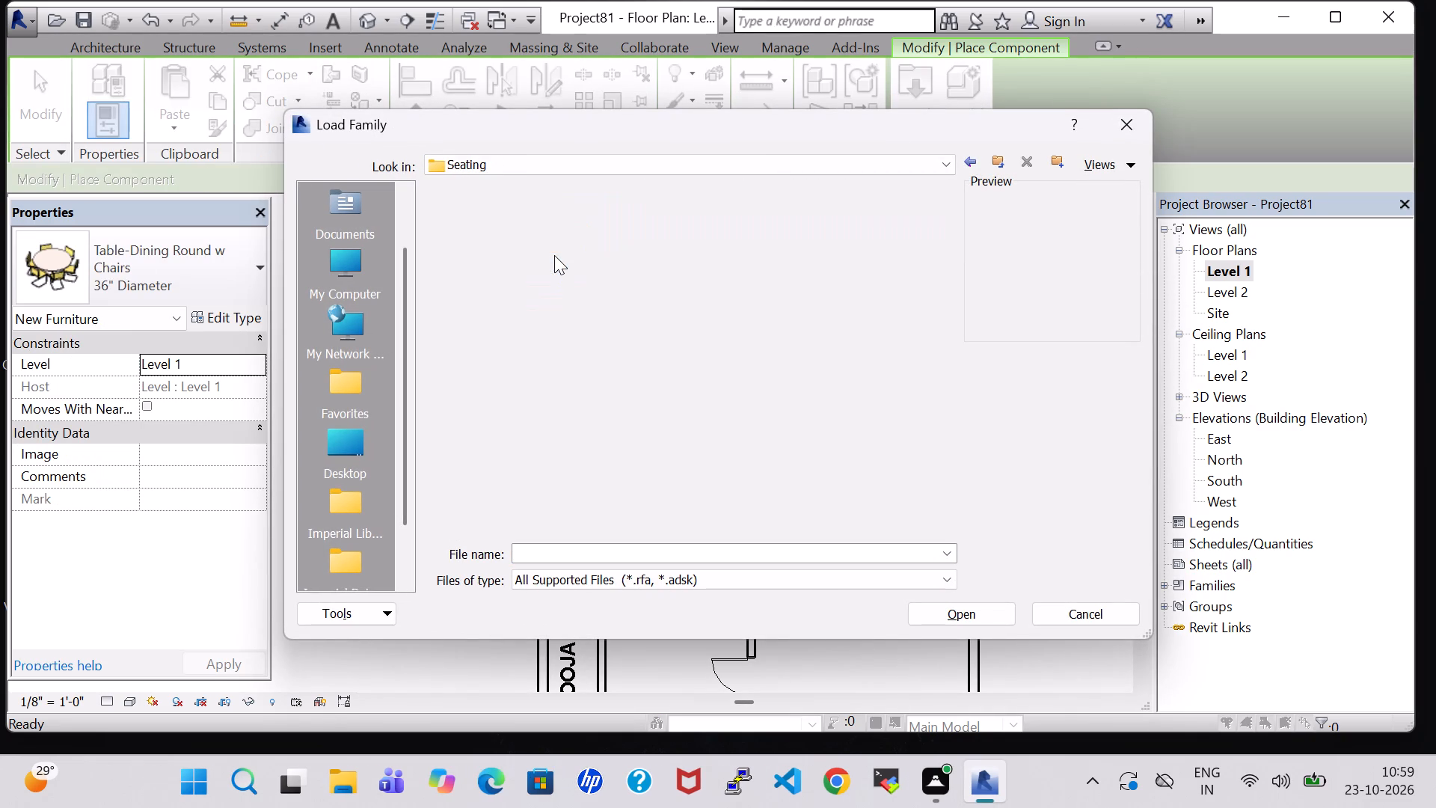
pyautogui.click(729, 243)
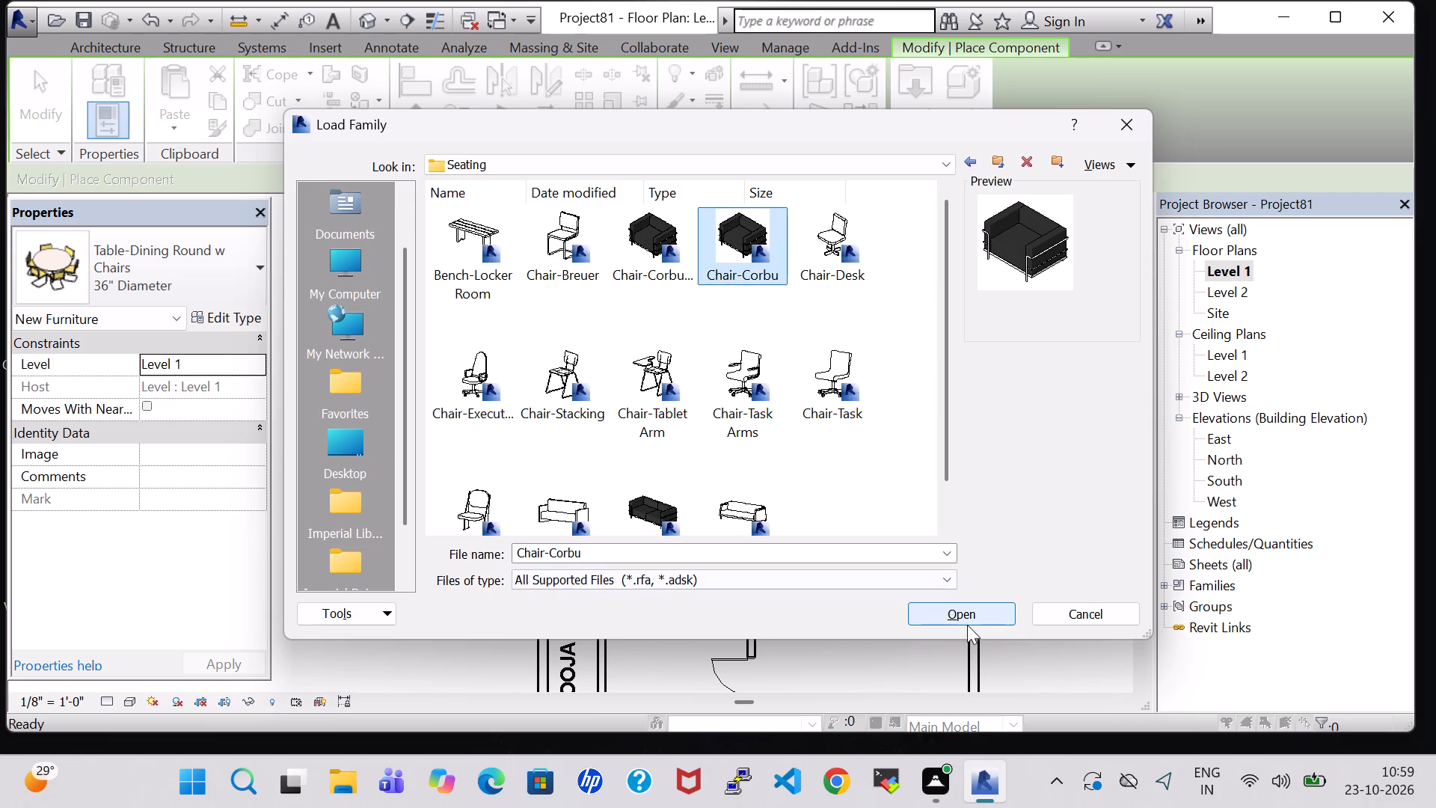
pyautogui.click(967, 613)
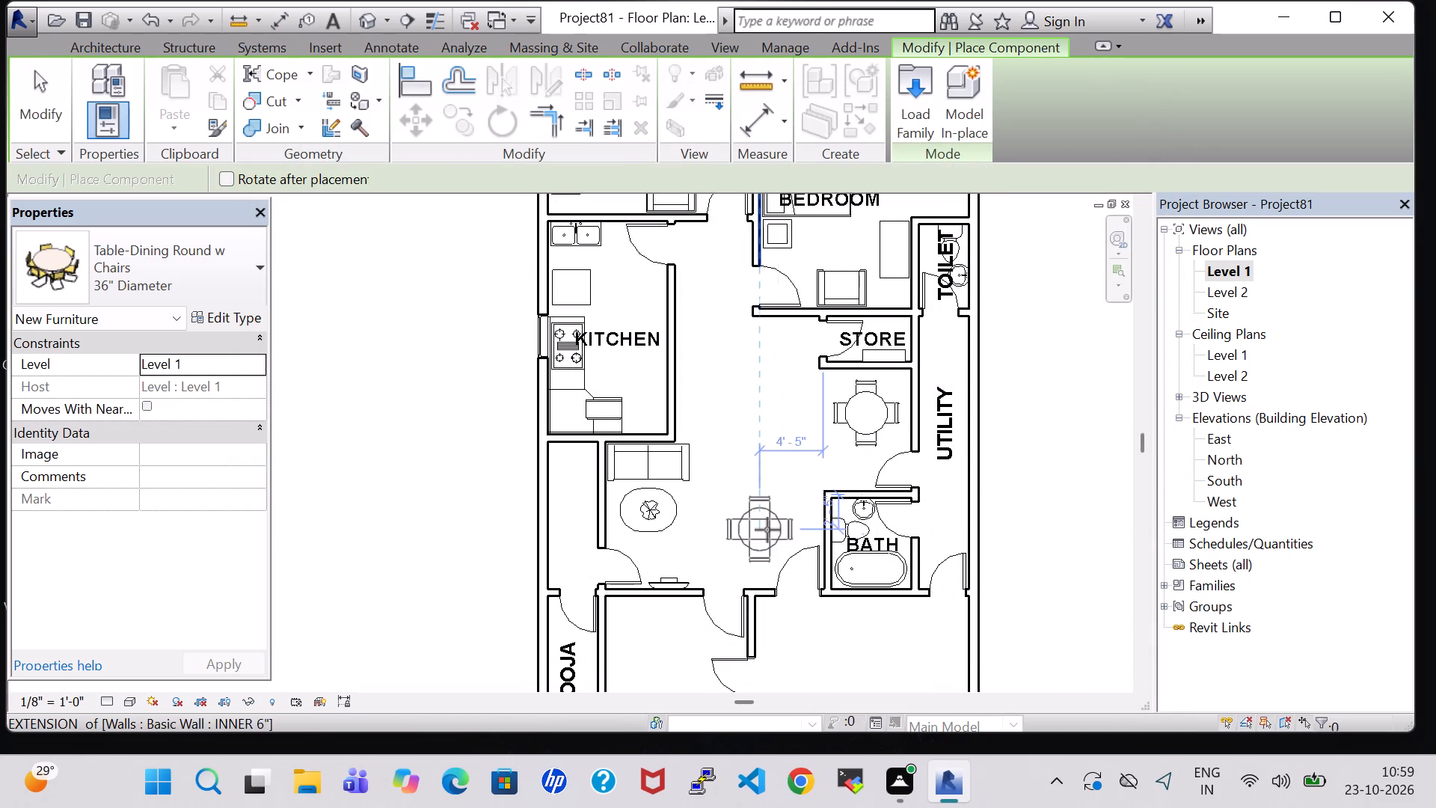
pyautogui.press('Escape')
# Place a Chair-Corbu like the bedroom's in the hall, facing the oval table, about 4'-2" above the hall's lower wall.
pyautogui.click(838, 277)
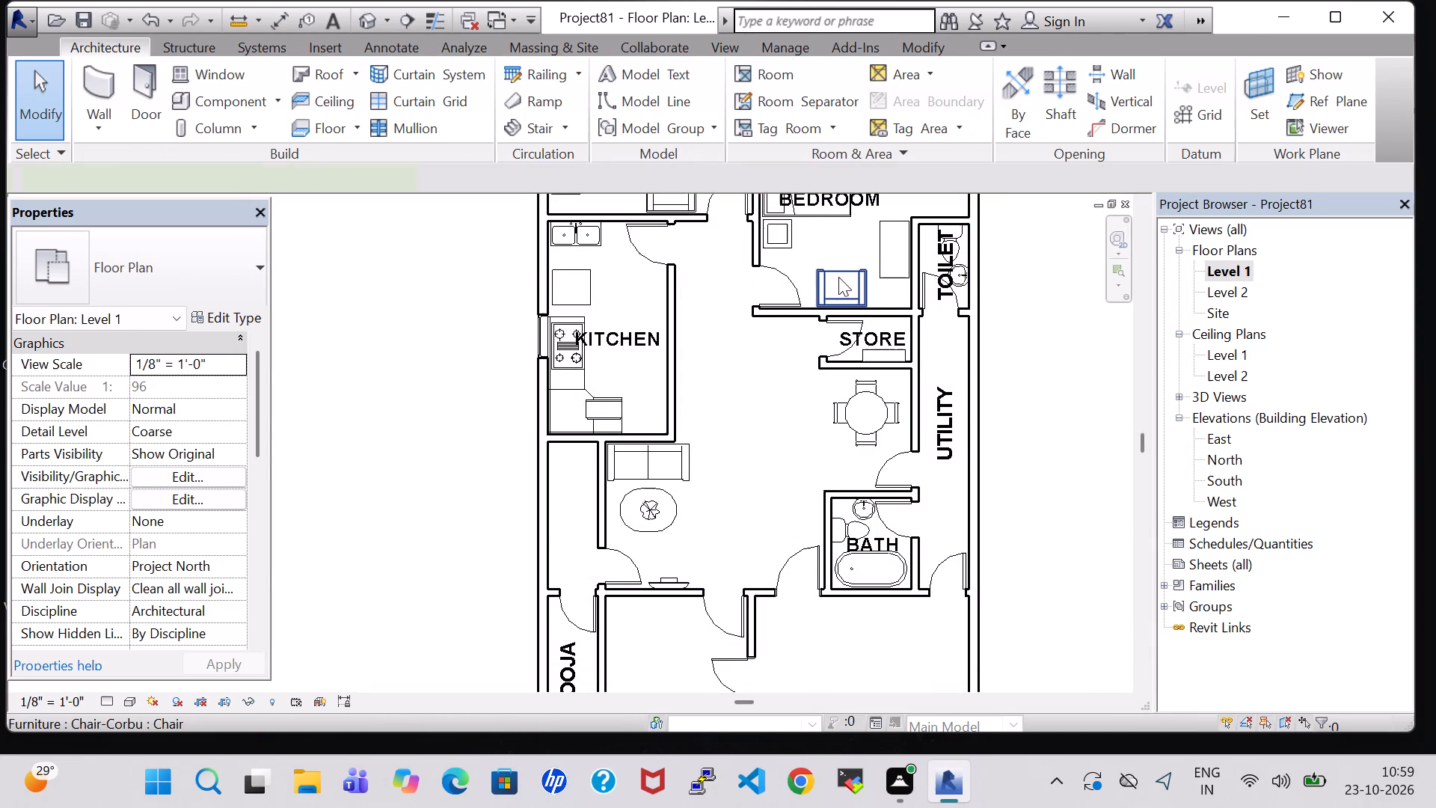
pyautogui.rightClick(838, 277)
pyautogui.click(953, 392)
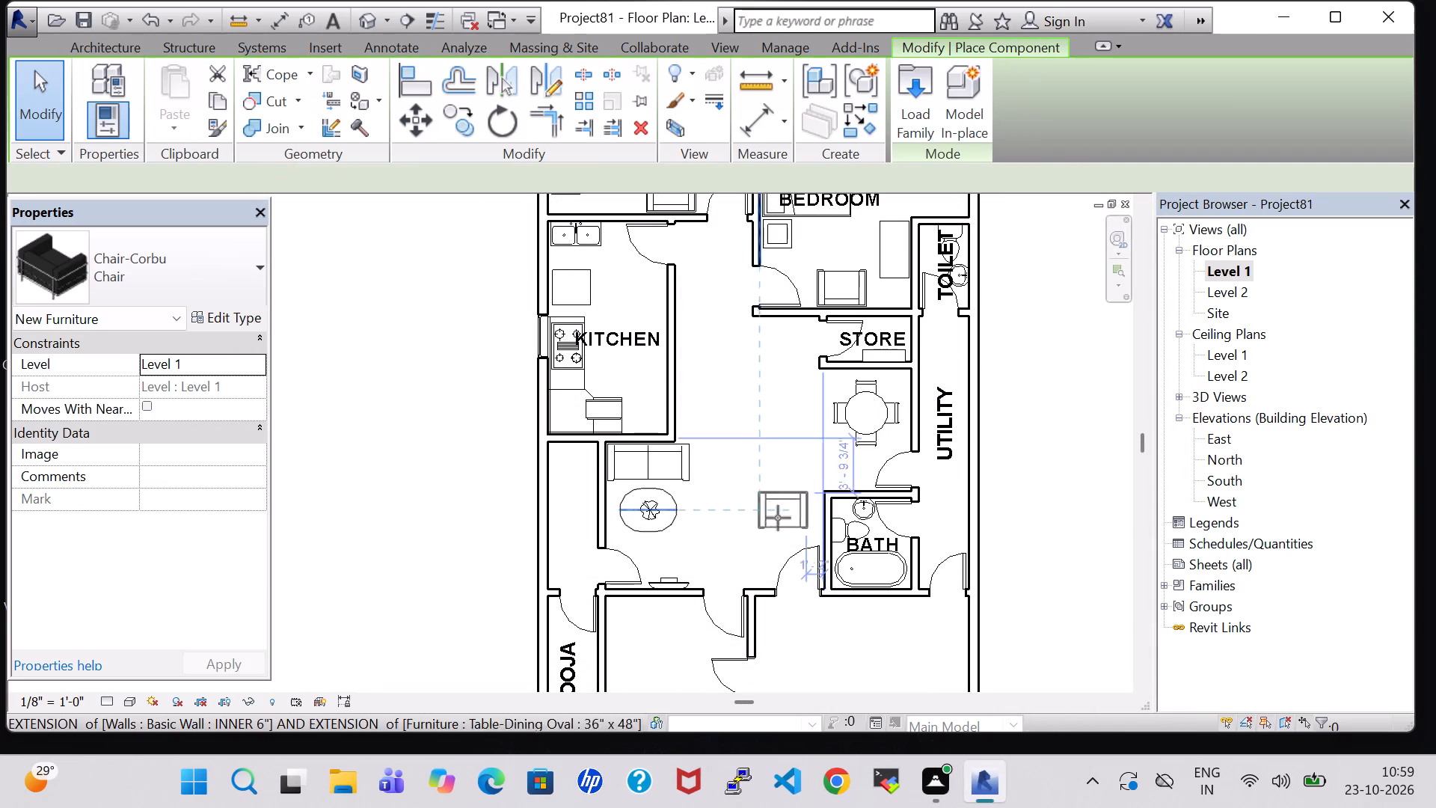
pyautogui.press('space')
pyautogui.press('space')
pyautogui.press('space')
pyautogui.press('space')
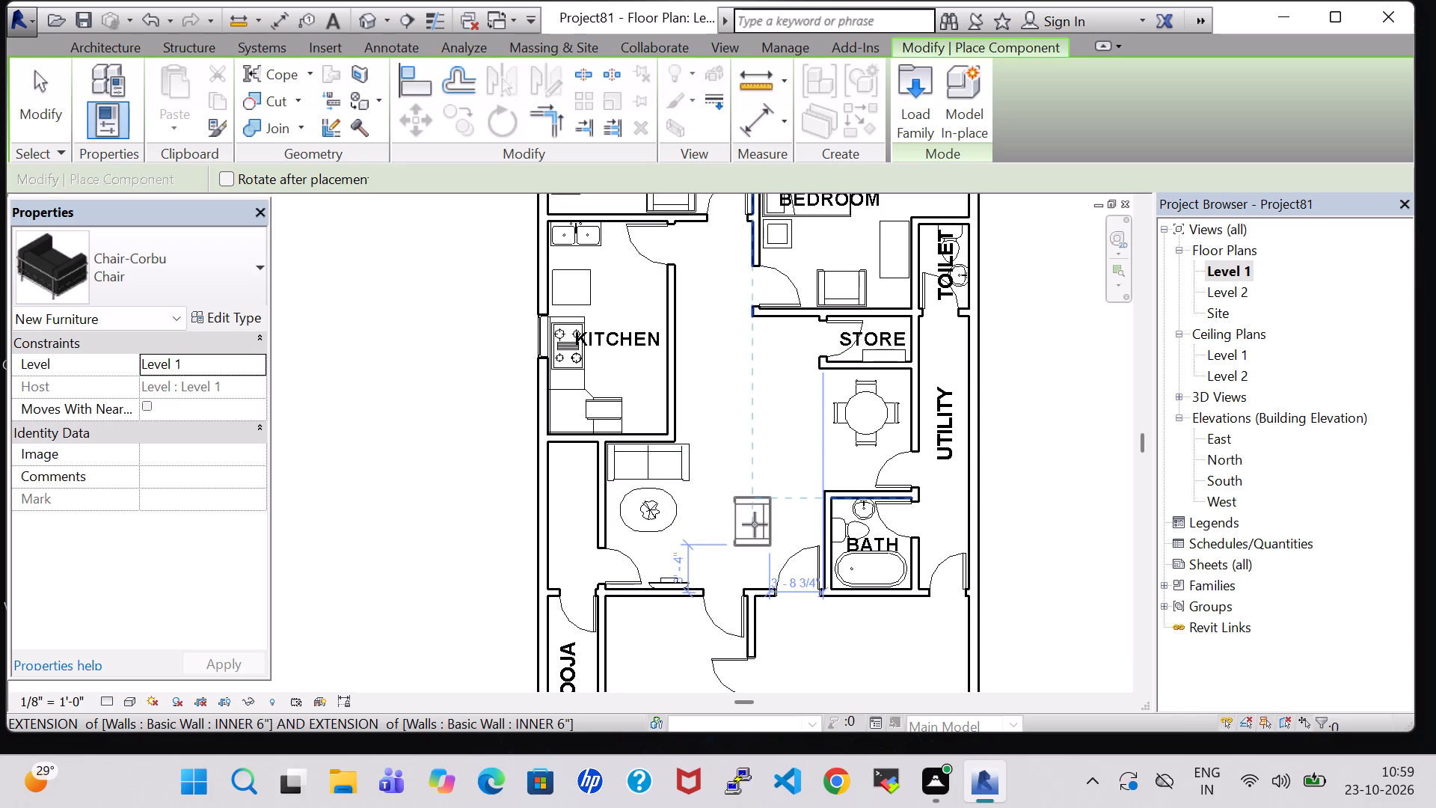
pyautogui.scroll(5, 755, 524)
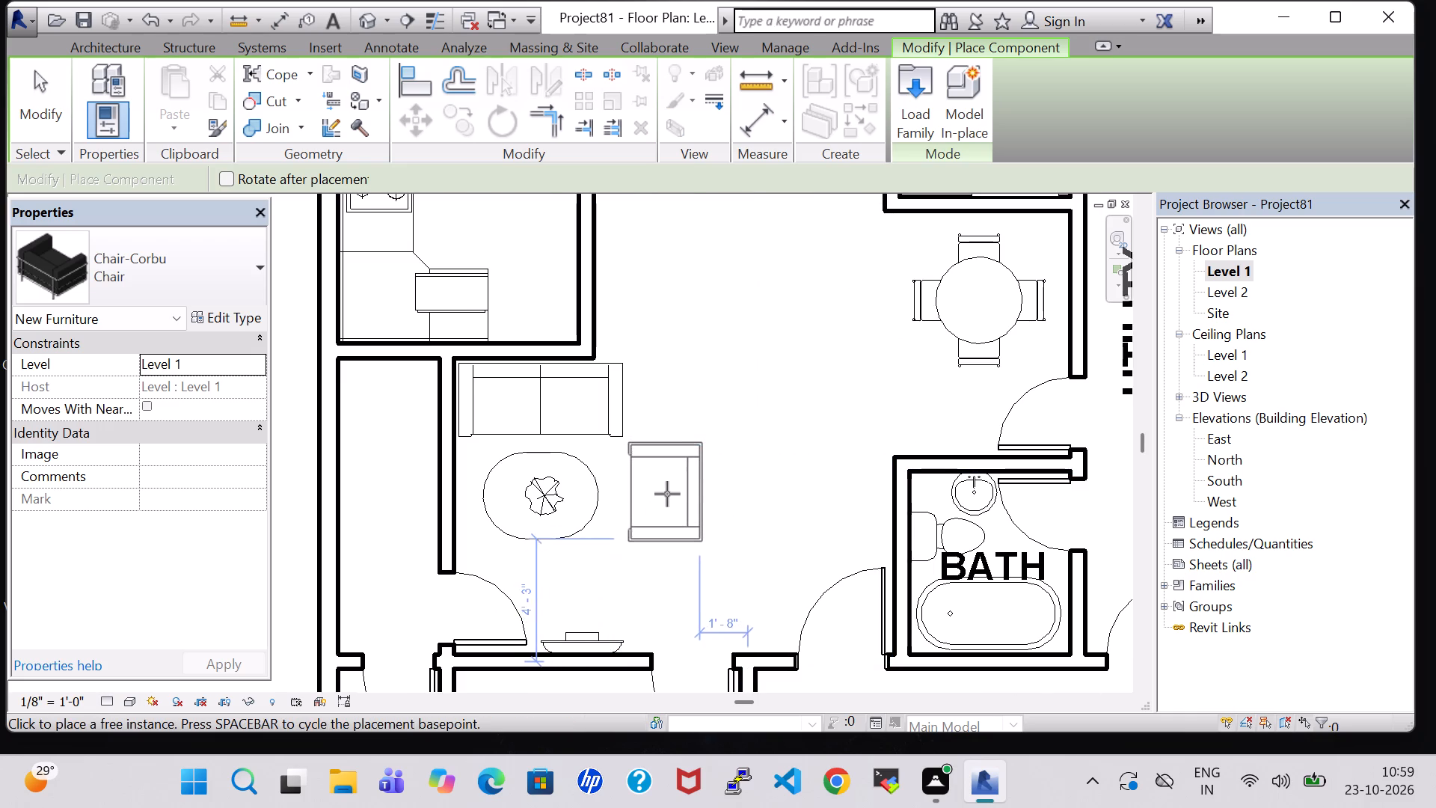
pyautogui.click(673, 495)
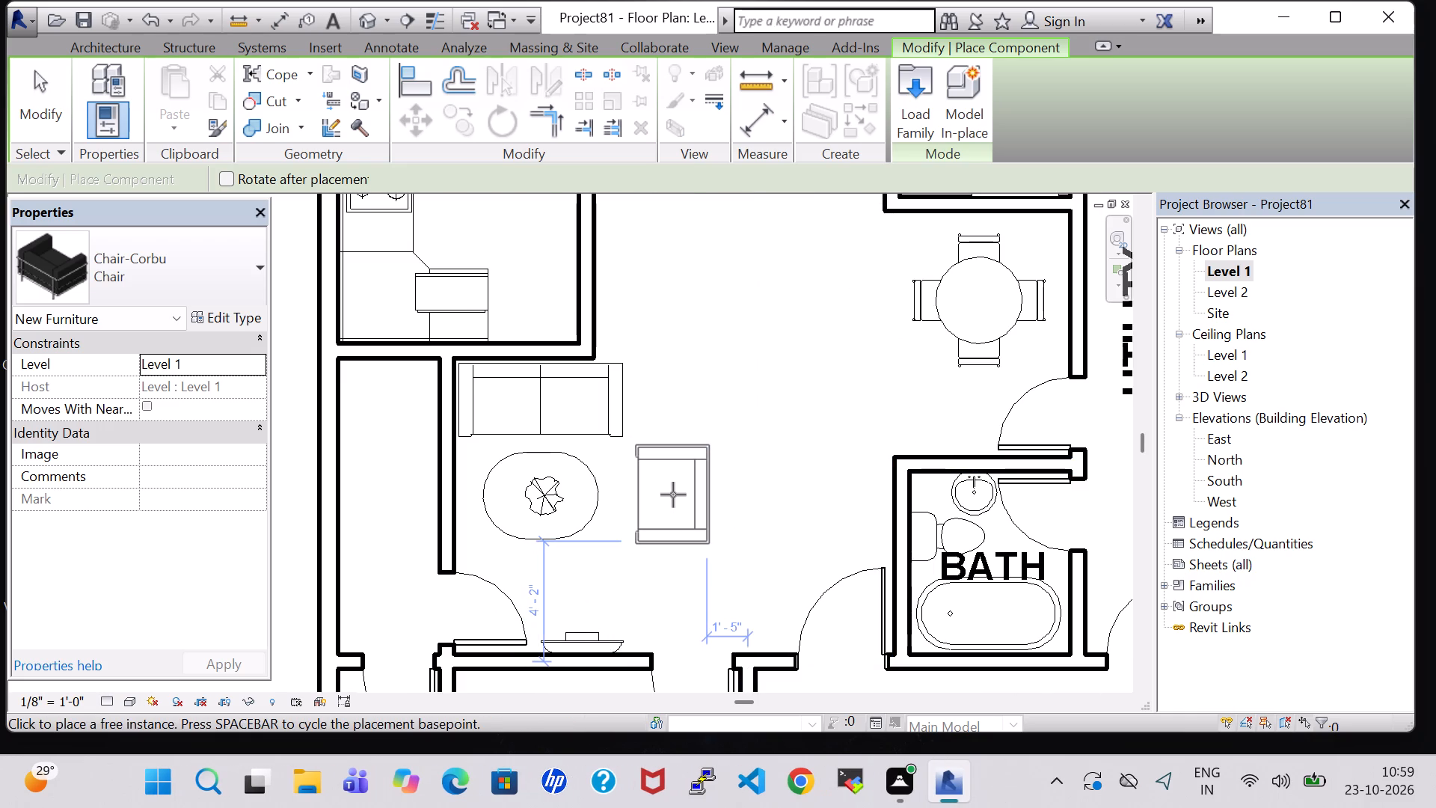
pyautogui.press('Escape')
pyautogui.press('Escape')
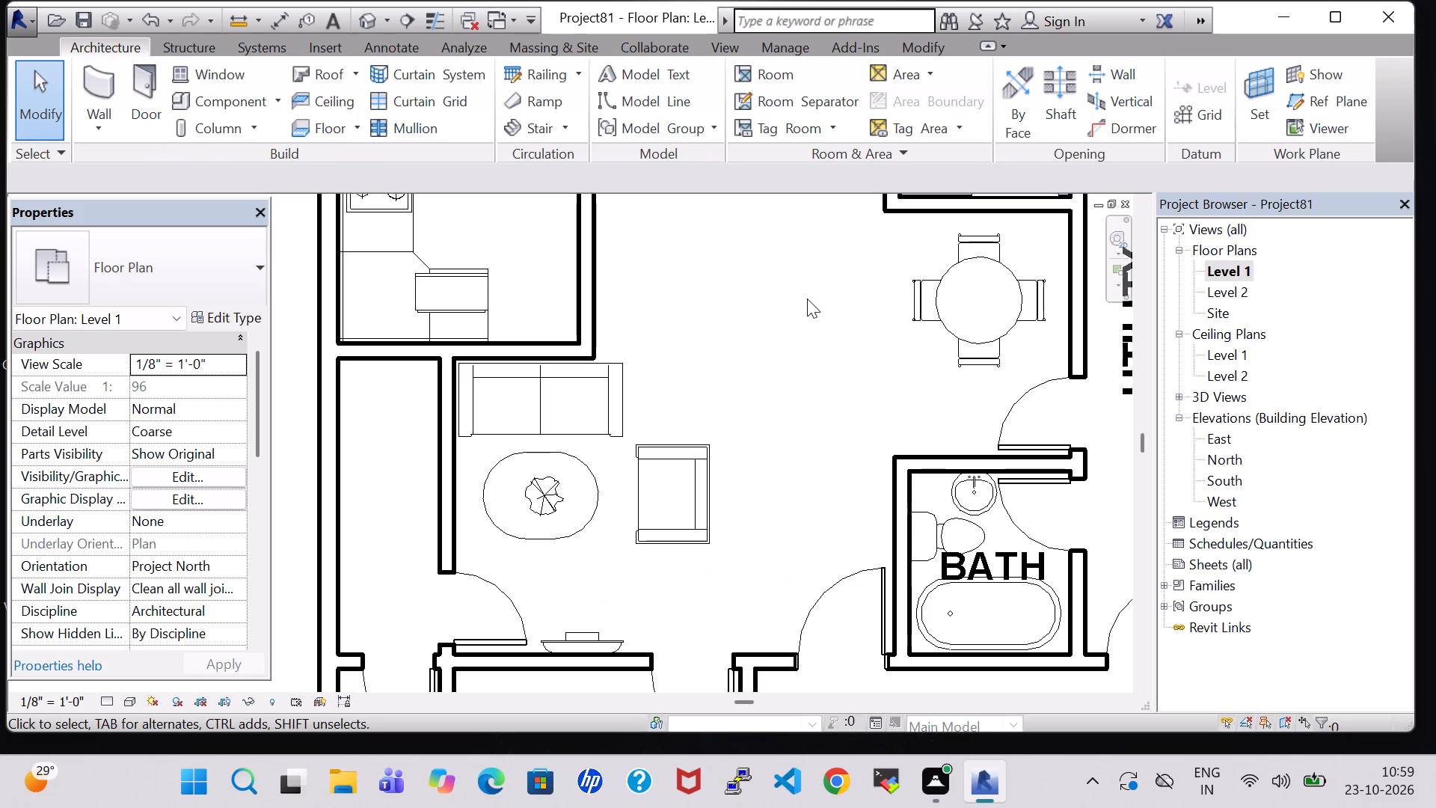
# Nudge the hall's Chair-Corbu two steps down towards the TV wall.
pyautogui.press('Down')
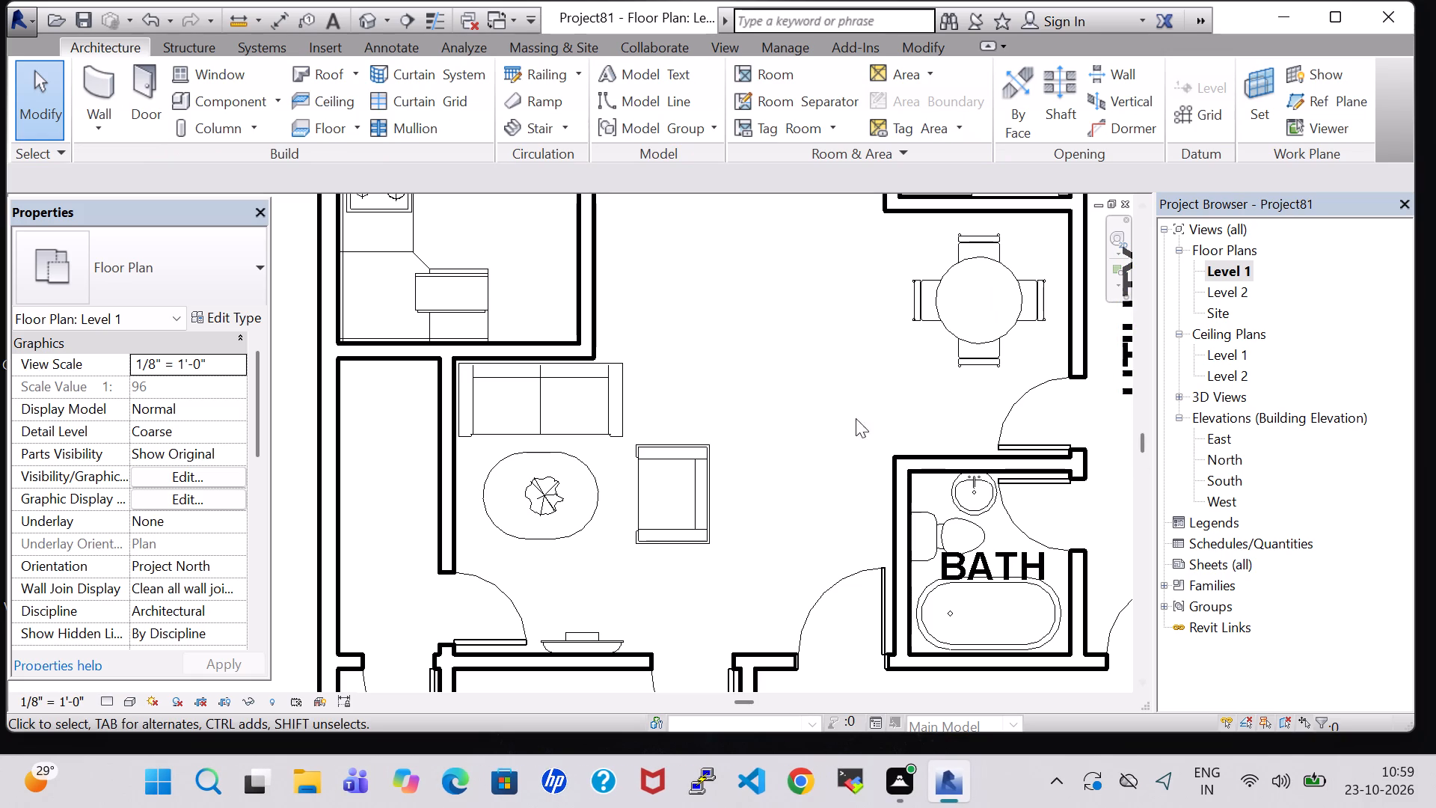
pyautogui.click(666, 506)
pyautogui.press('Down')
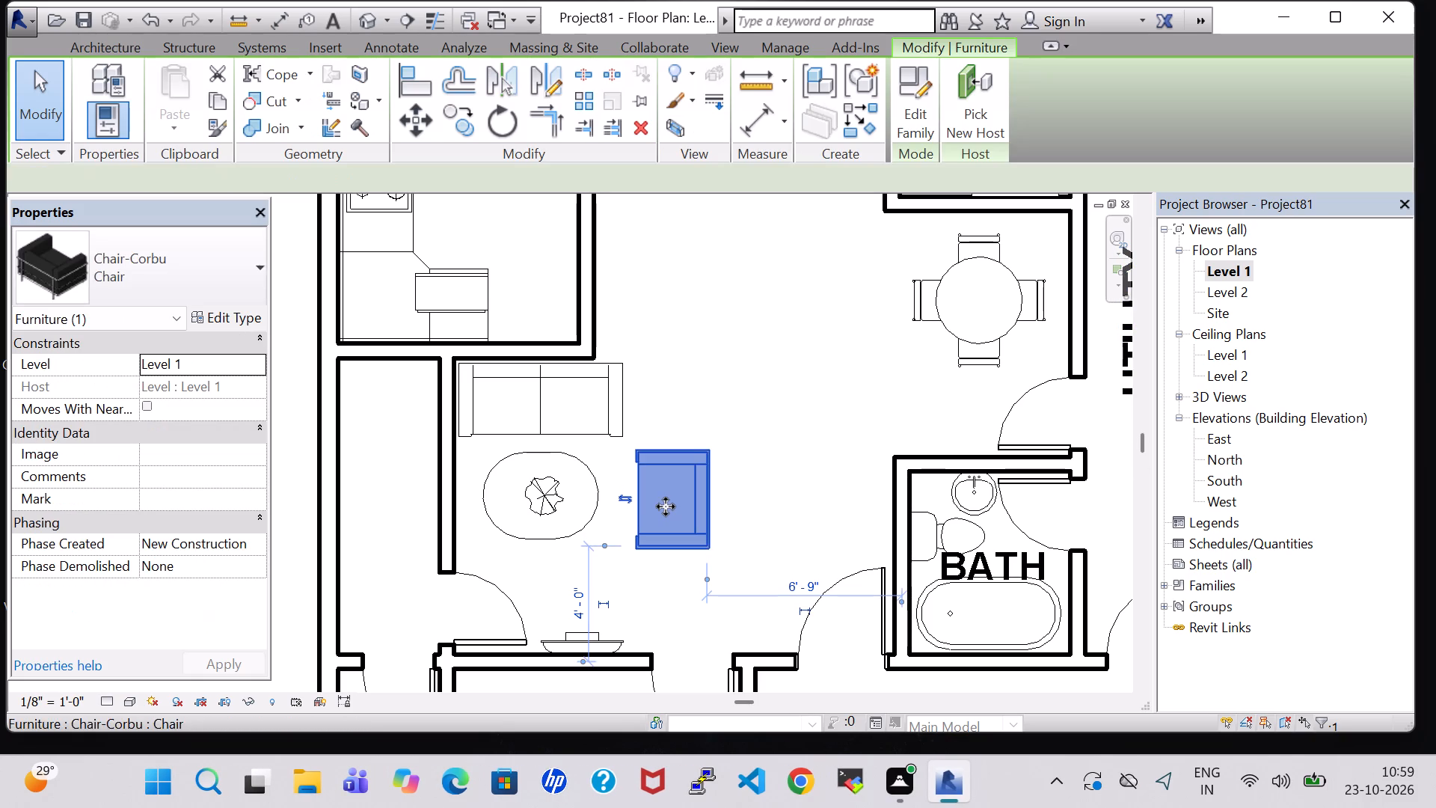
pyautogui.press('Down')
pyautogui.click(785, 413)
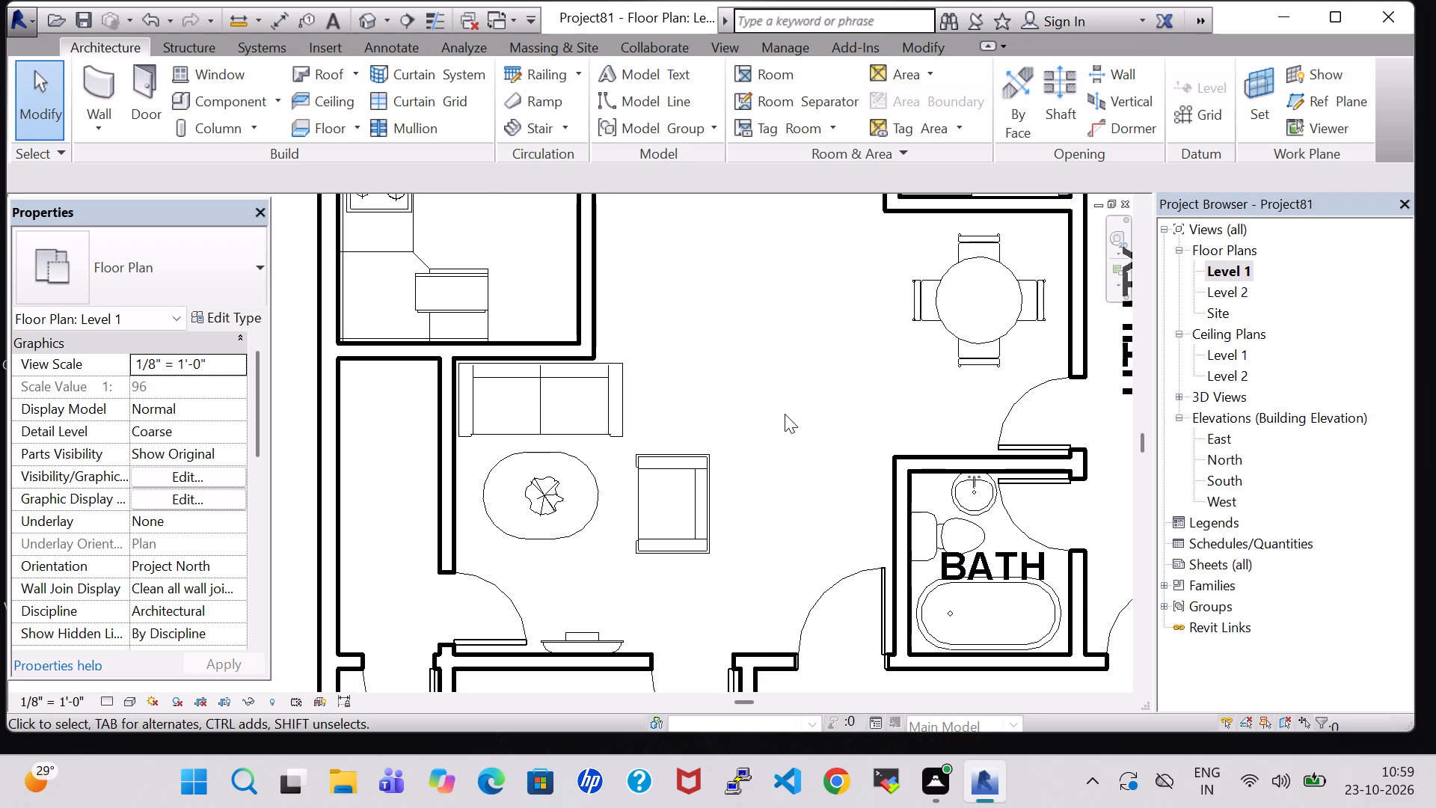
# Place a tagged room in the open hall area between the kitchen and the dining table.
pyautogui.scroll(-5, 785, 414)
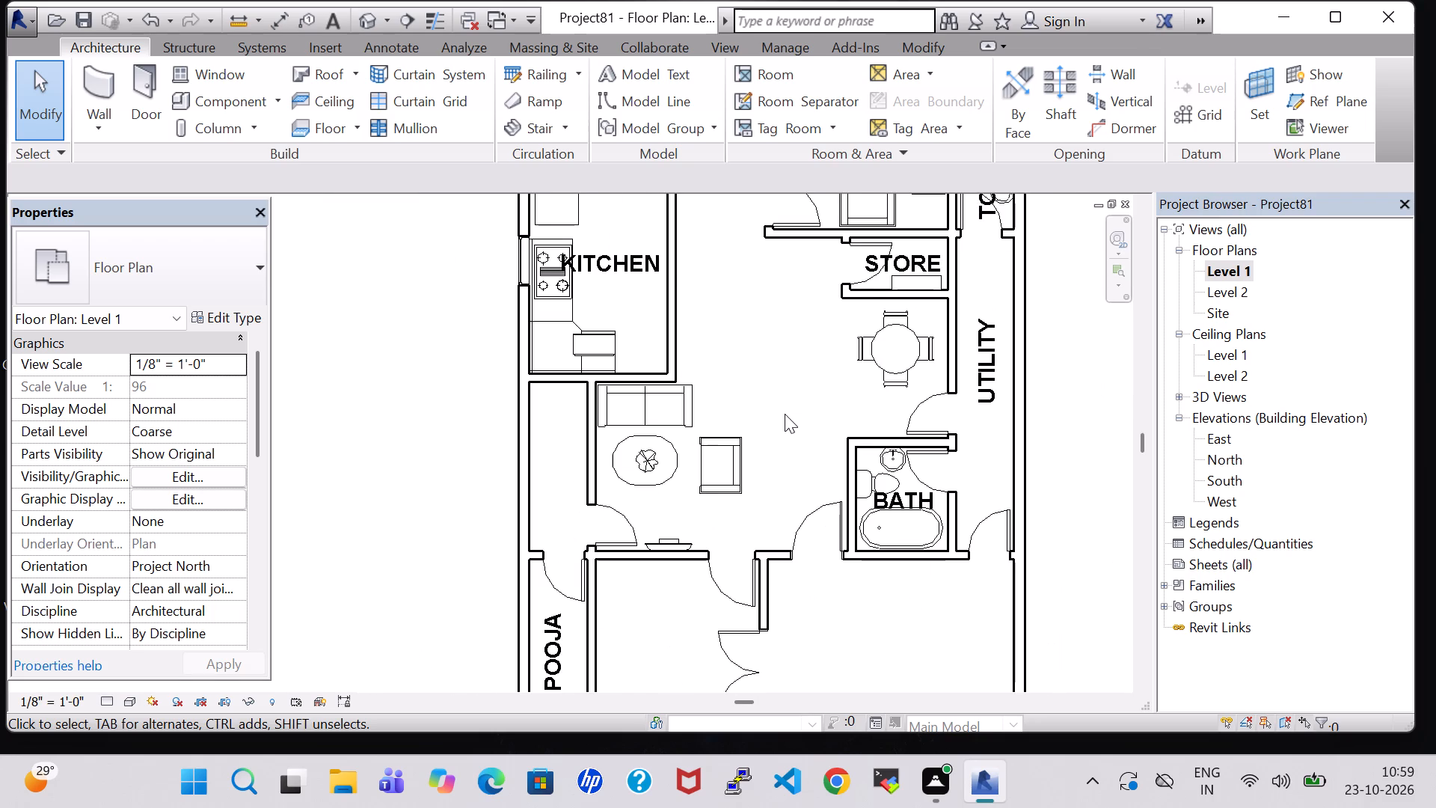
pyautogui.click(767, 65)
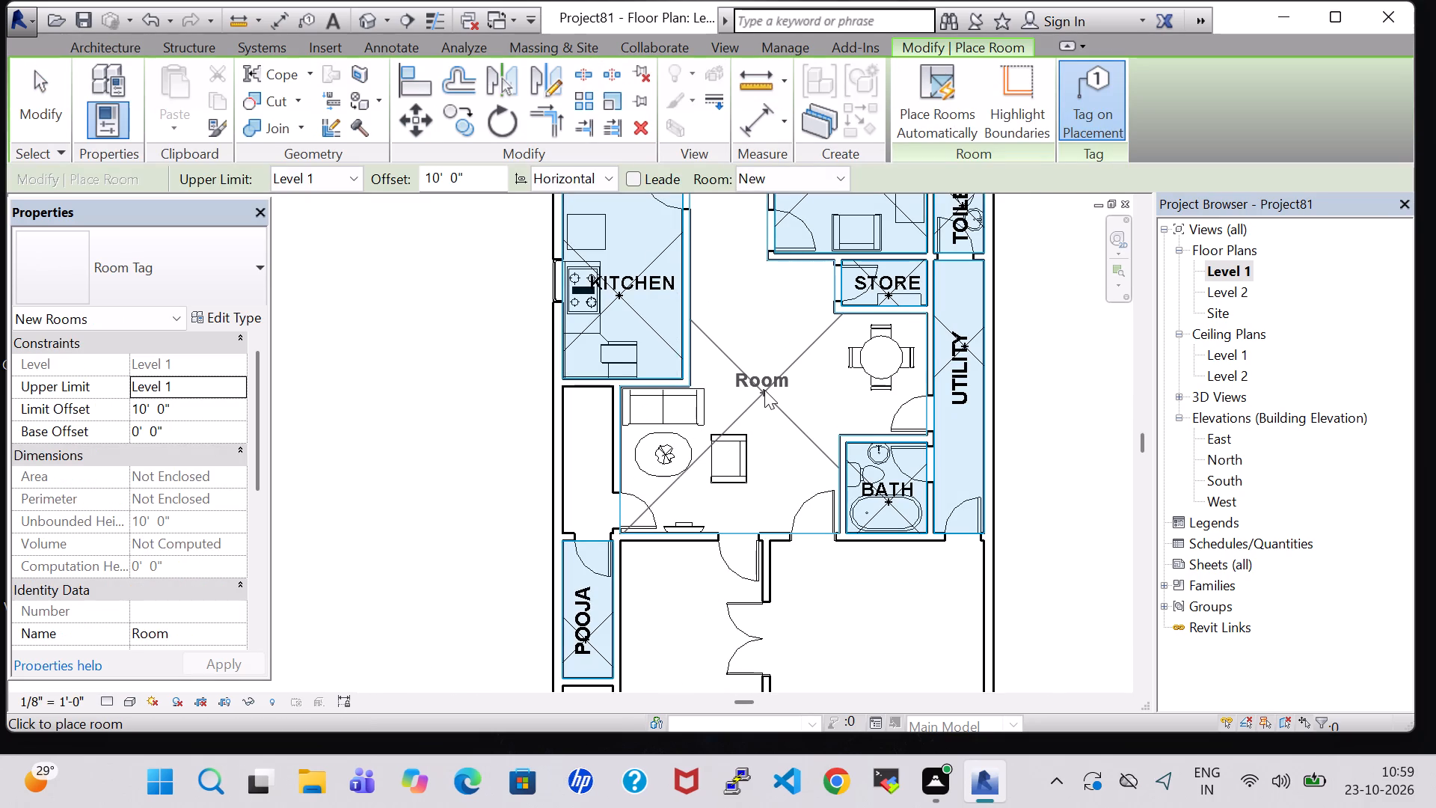
pyautogui.click(765, 385)
pyautogui.press('Escape')
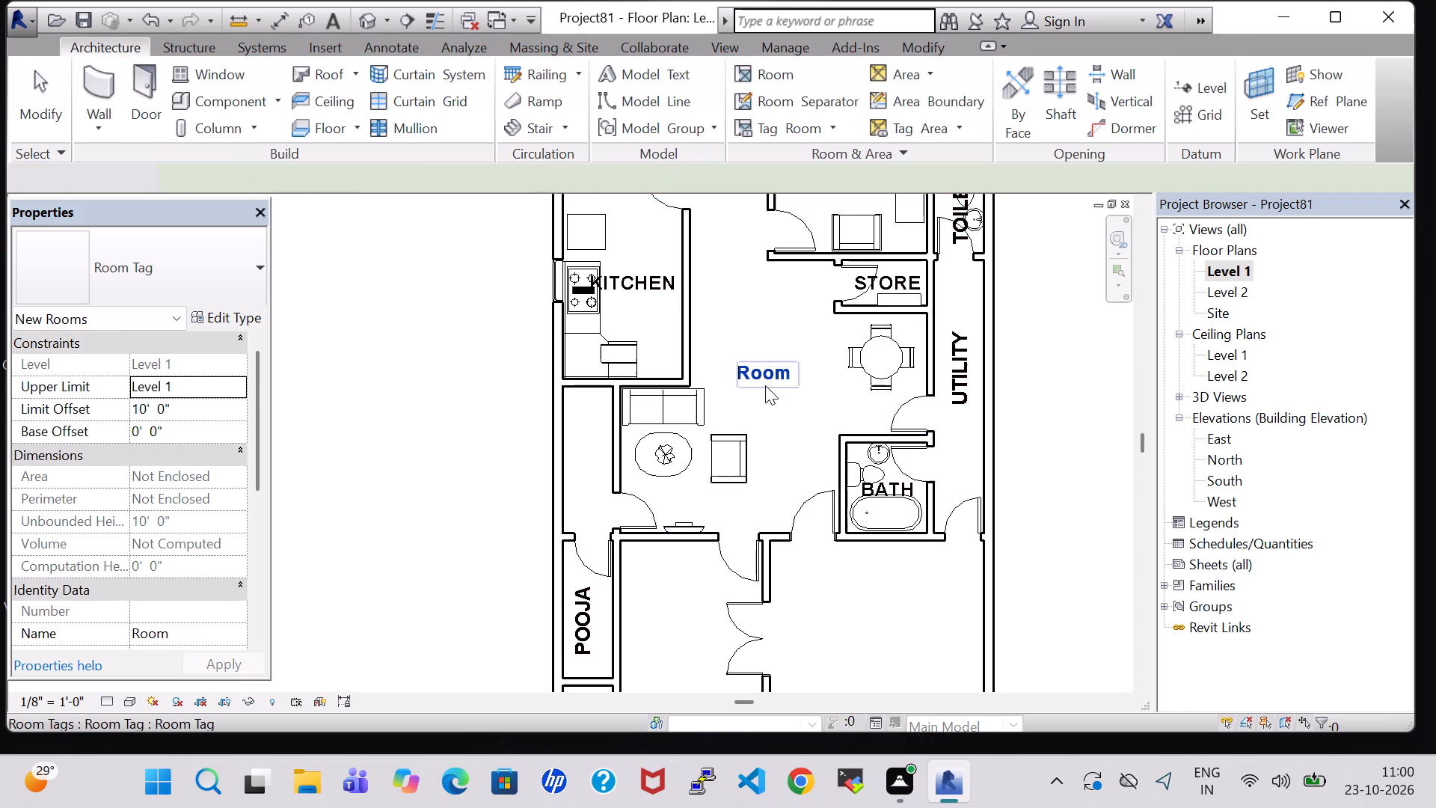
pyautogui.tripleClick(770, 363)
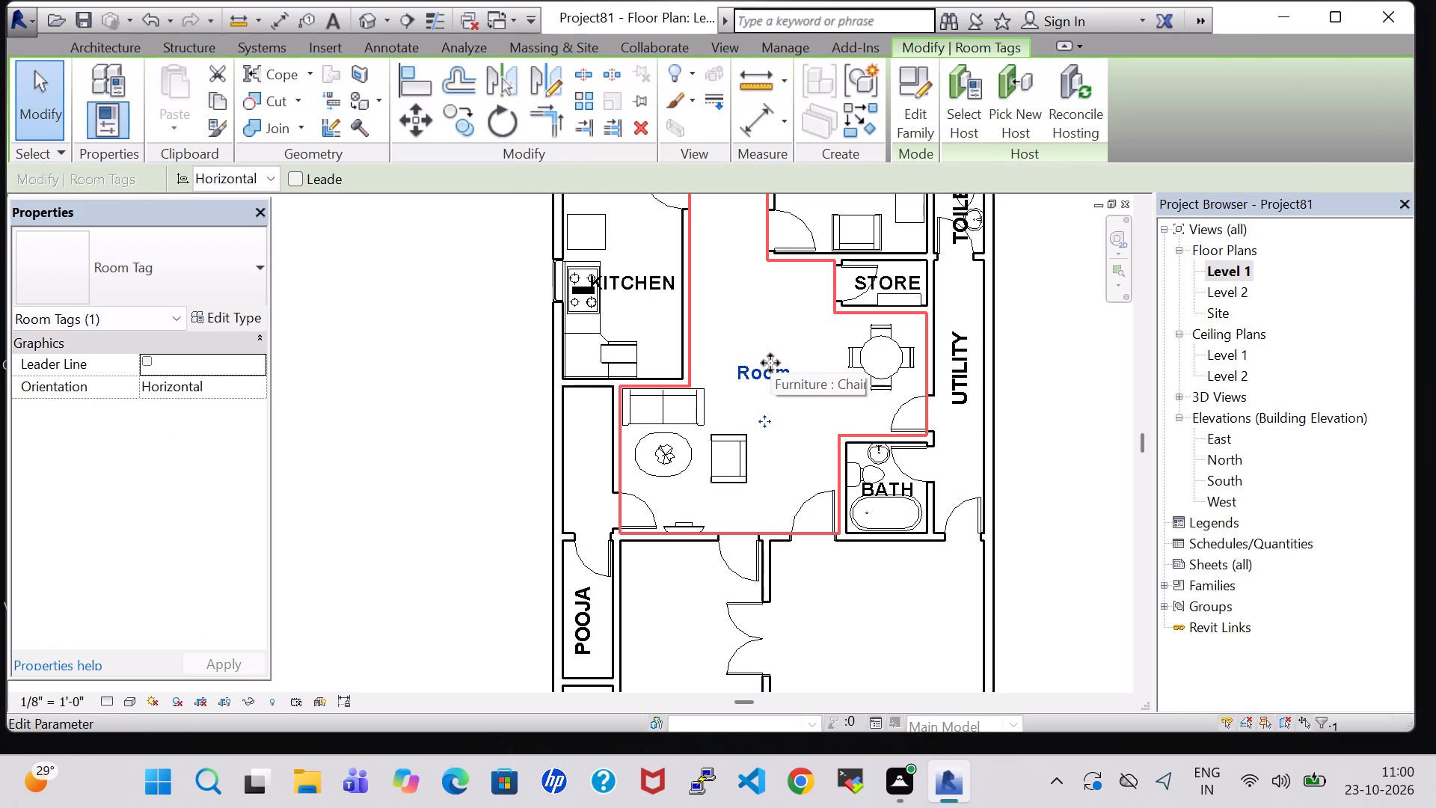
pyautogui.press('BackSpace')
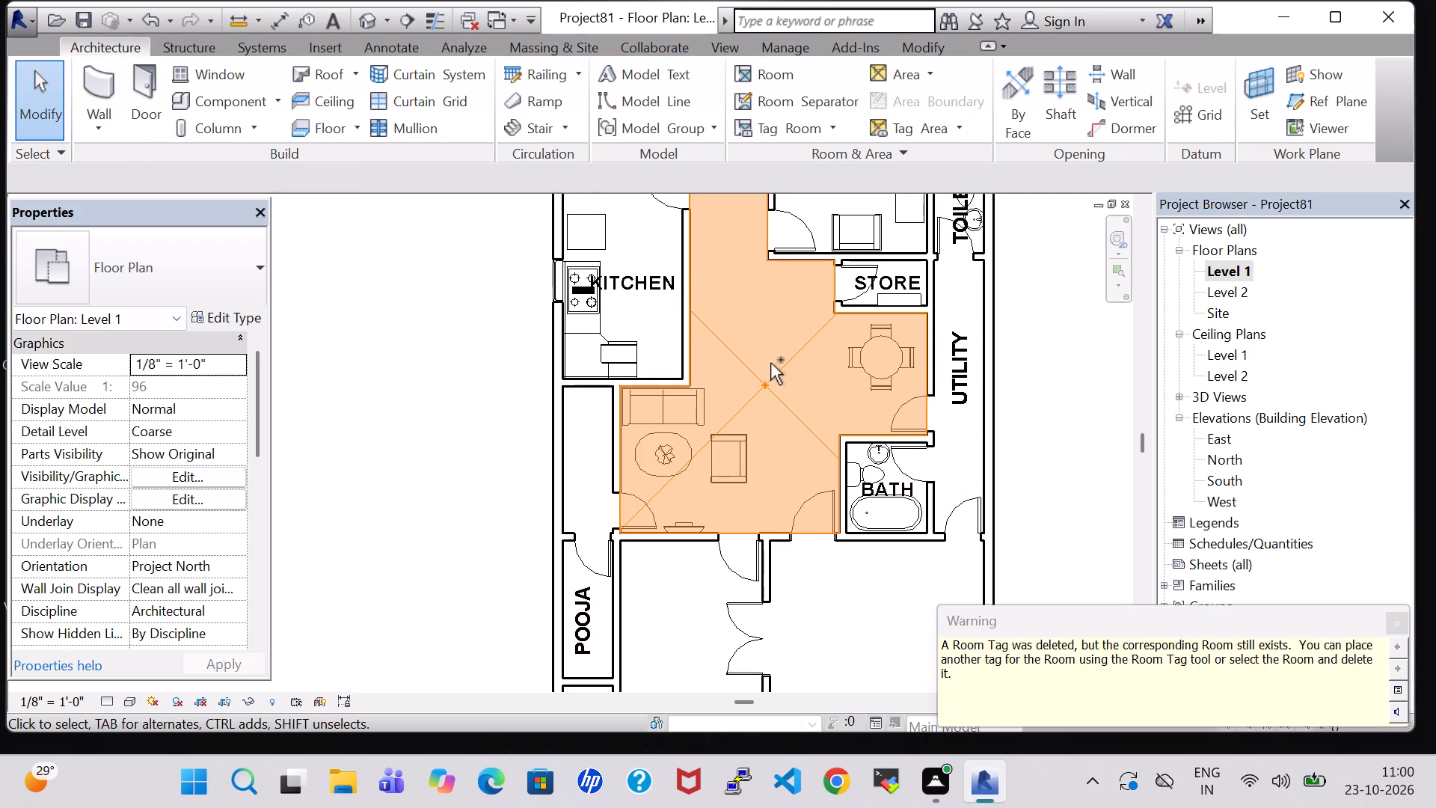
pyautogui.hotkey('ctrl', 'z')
# Rename the room between the kitchen and the dining table as HALL.
pyautogui.click(770, 363)
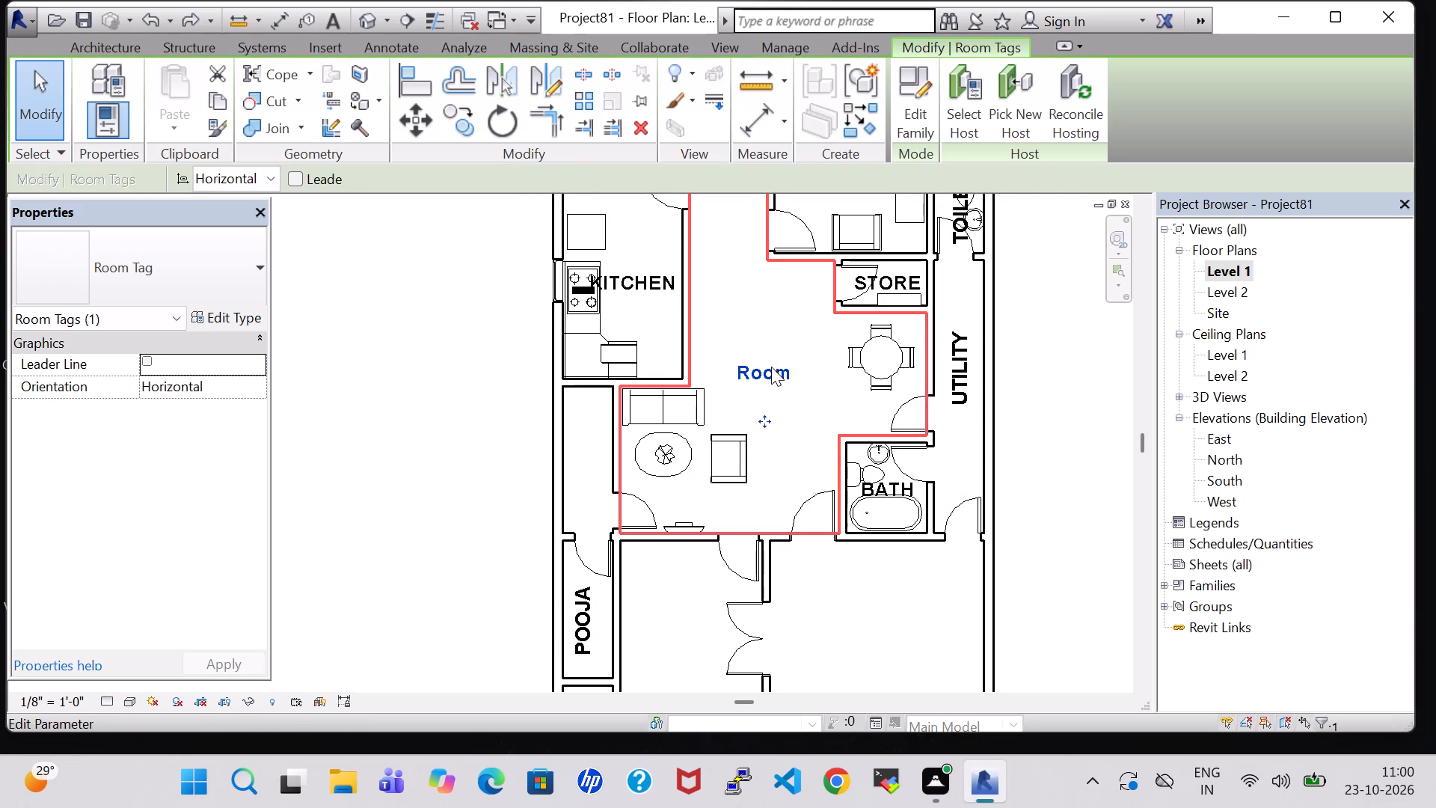
pyautogui.click(771, 367)
pyautogui.press('BackSpace')
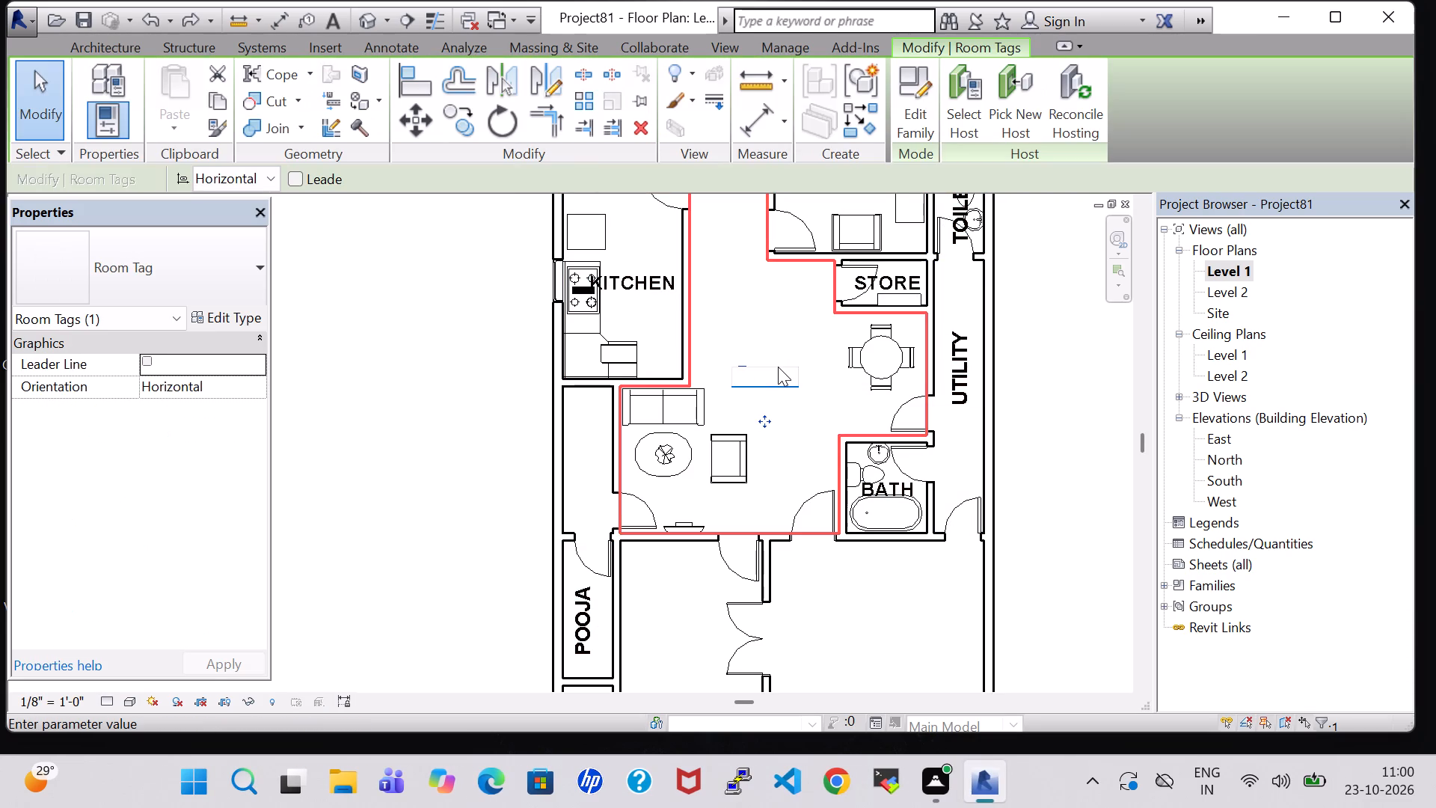
pyautogui.write('HALL')
pyautogui.press('Return')
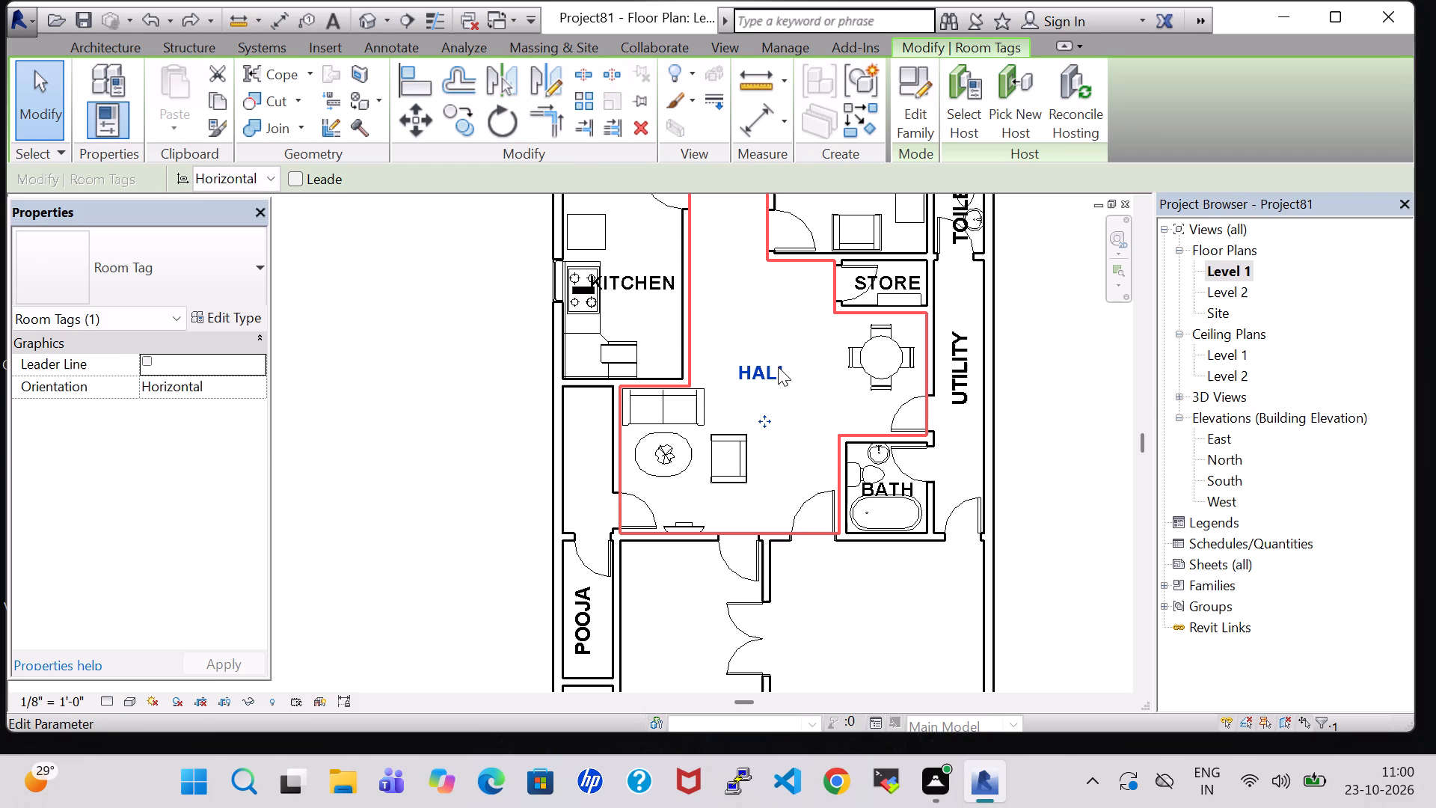
pyautogui.click(783, 340)
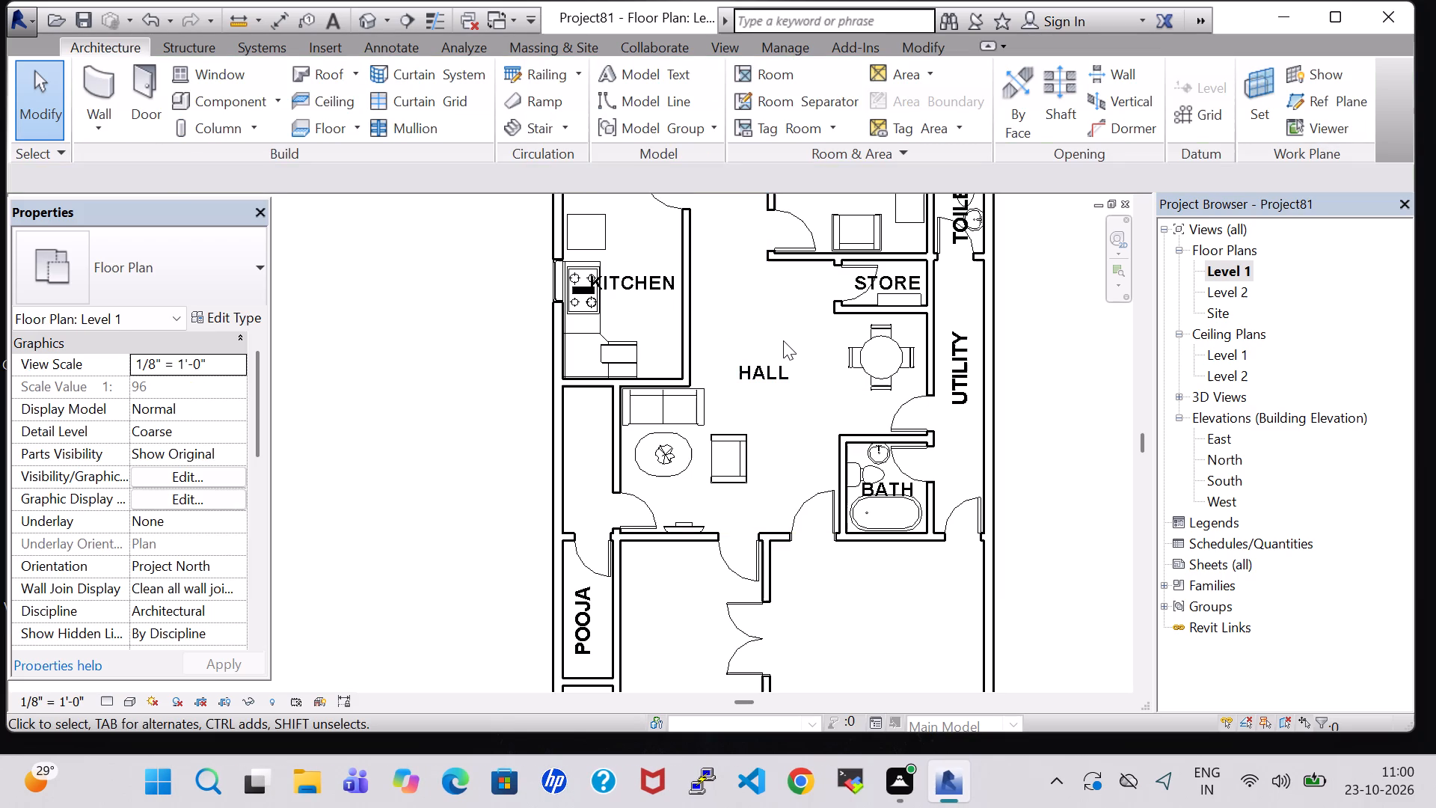
# Review the Level 1 plan from the bedrooms down to the unfurnished room beside the pooja room.
pyautogui.scroll(-3, 783, 340)
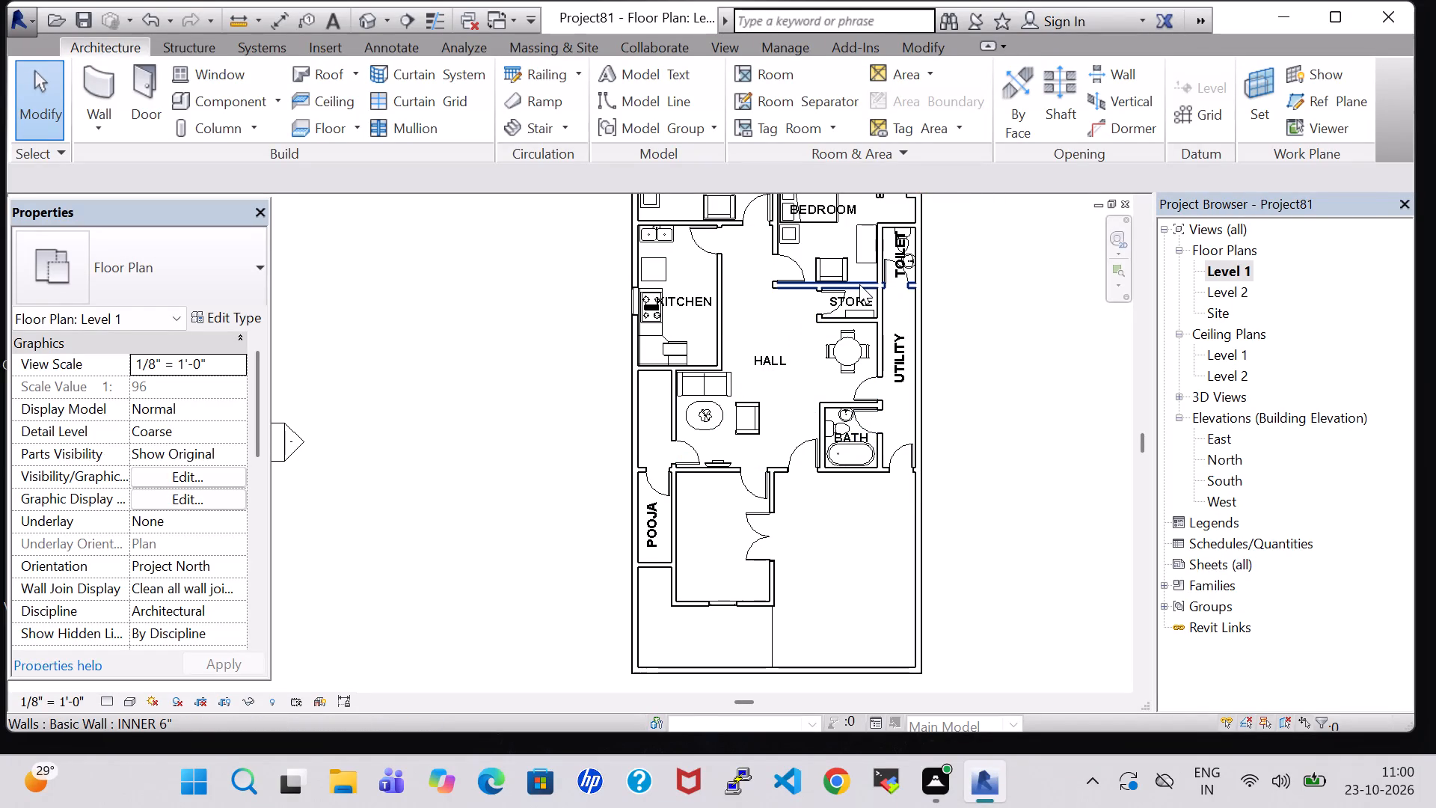
pyautogui.moveTo(859, 284); pyautogui.dragTo(851, 501, button='middle')
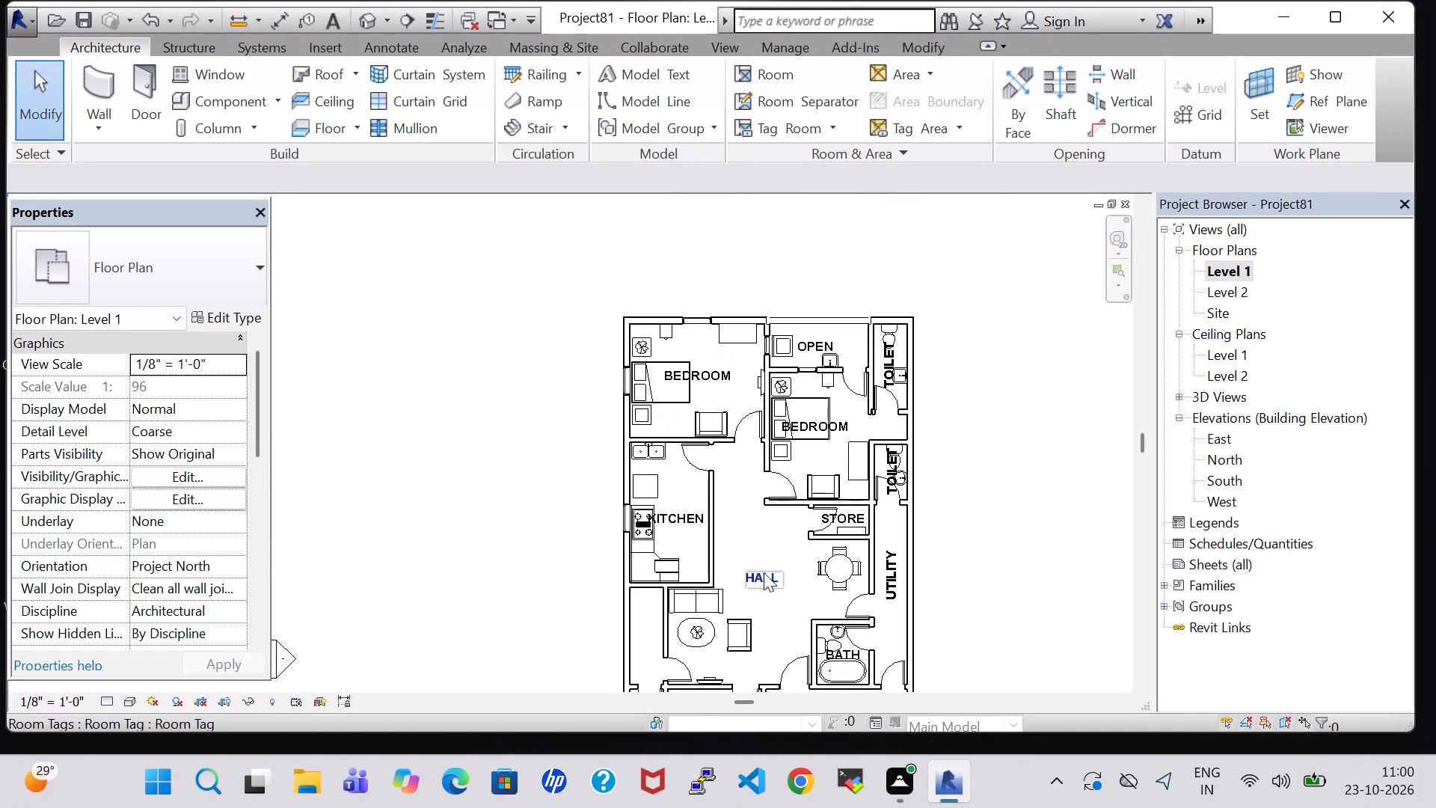
pyautogui.moveTo(746, 524); pyautogui.dragTo(746, 351, button='middle')
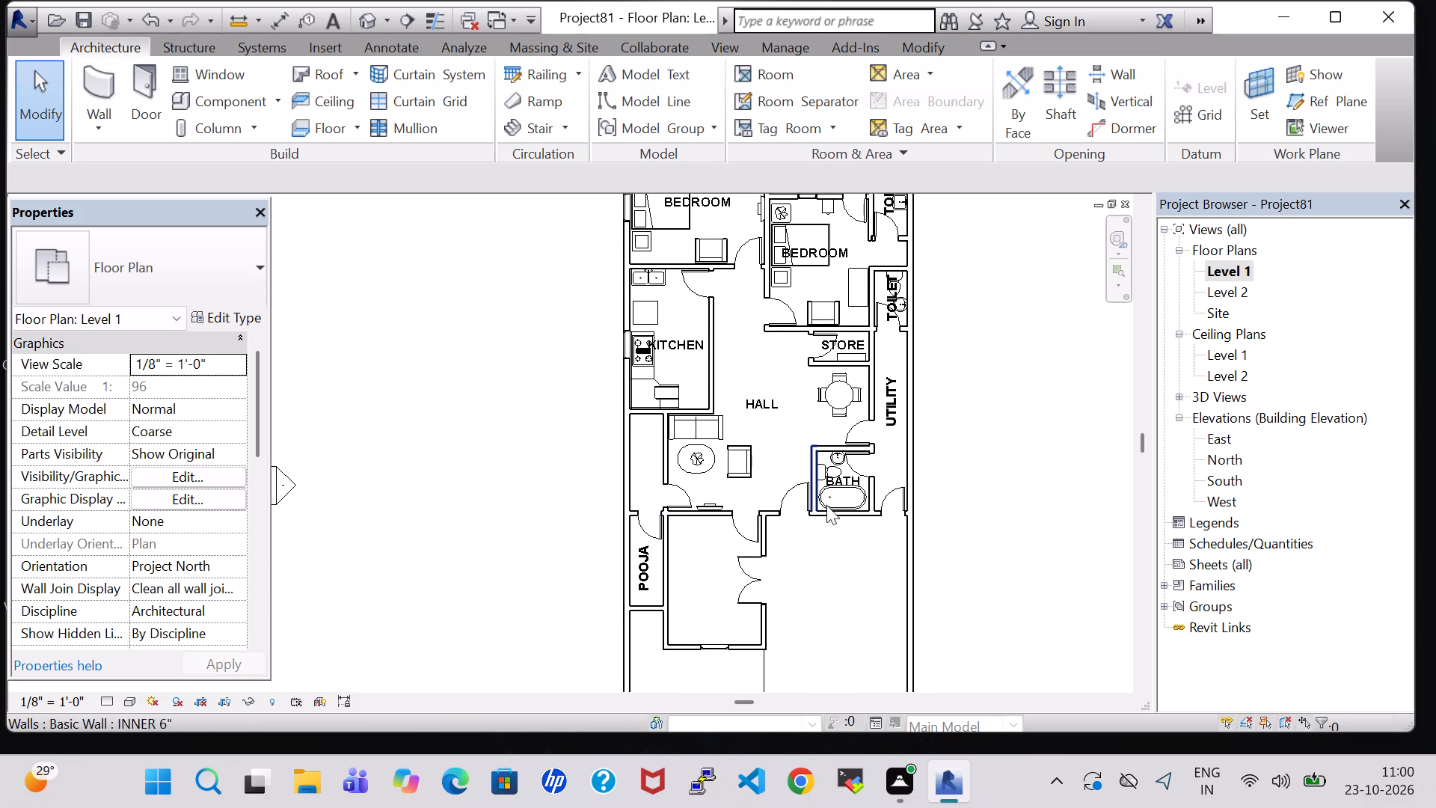
pyautogui.moveTo(829, 576); pyautogui.dragTo(848, 551, button='middle')
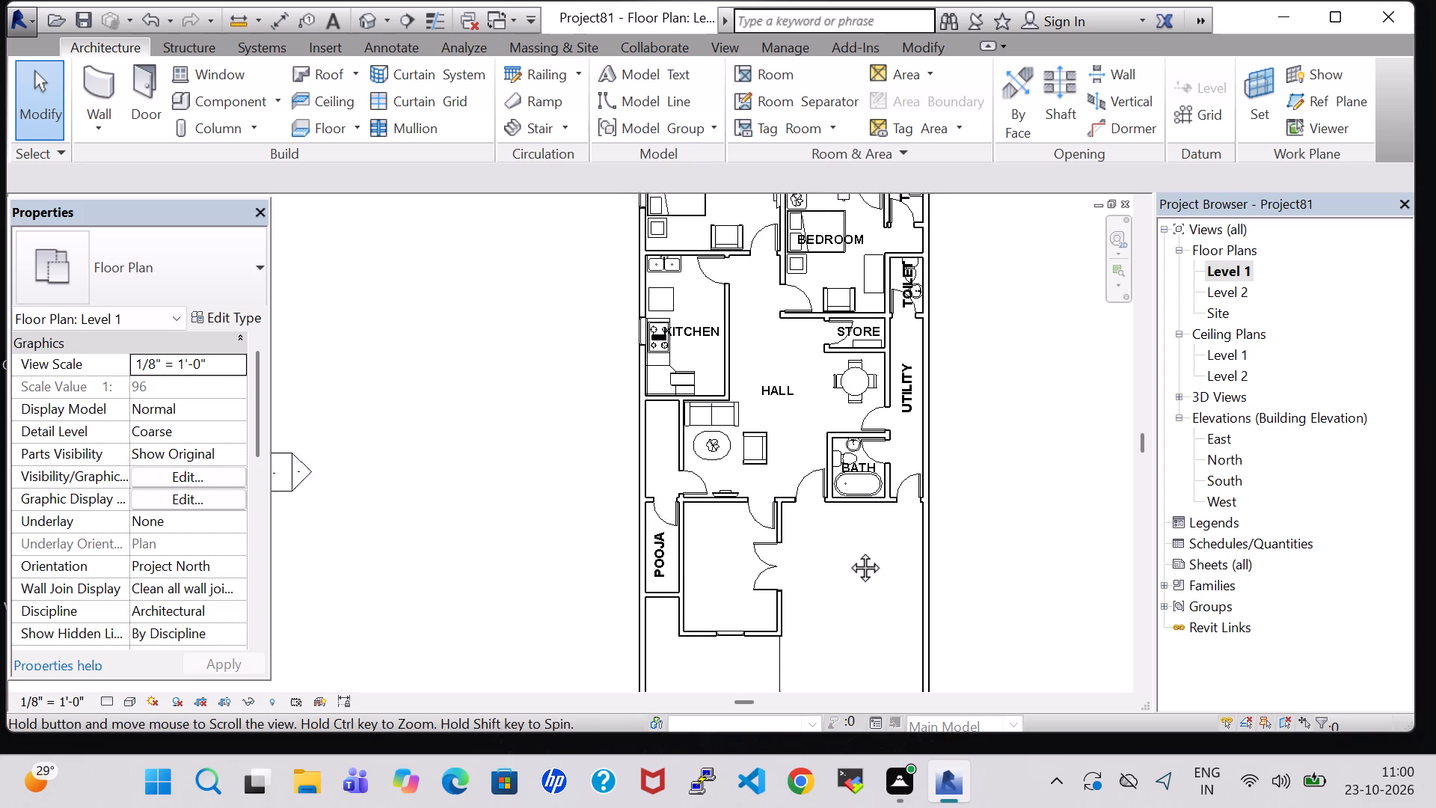
pyautogui.moveTo(848, 551); pyautogui.dragTo(850, 524, button='middle')
pyautogui.scroll(6, 671, 490)
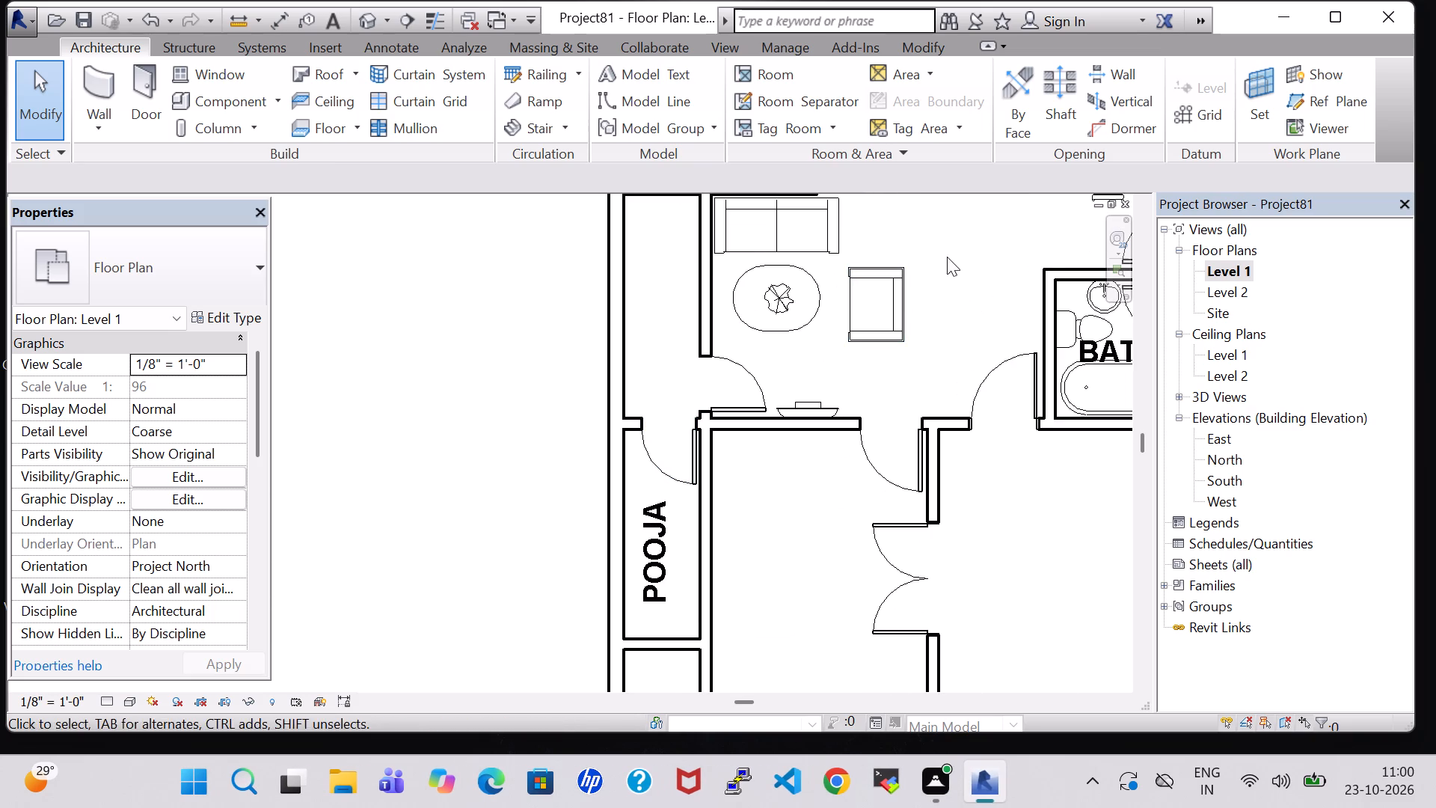
pyautogui.moveTo(947, 257); pyautogui.dragTo(961, 352, button='middle')
pyautogui.scroll(-3, 960, 361)
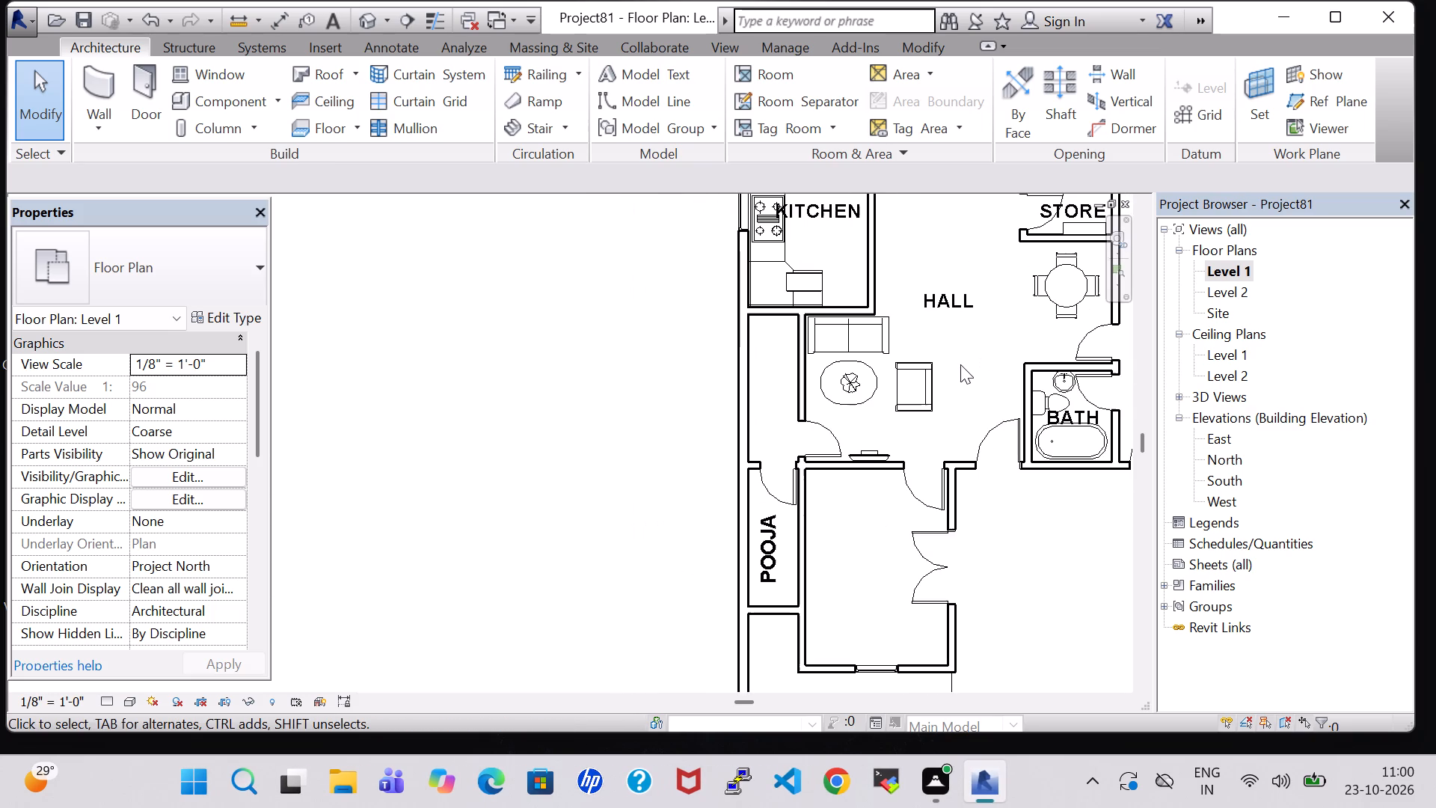
pyautogui.moveTo(1019, 556); pyautogui.dragTo(1006, 483, button='middle')
pyautogui.scroll(-3, 1001, 478)
pyautogui.moveTo(1002, 478); pyautogui.dragTo(932, 456, button='middle')
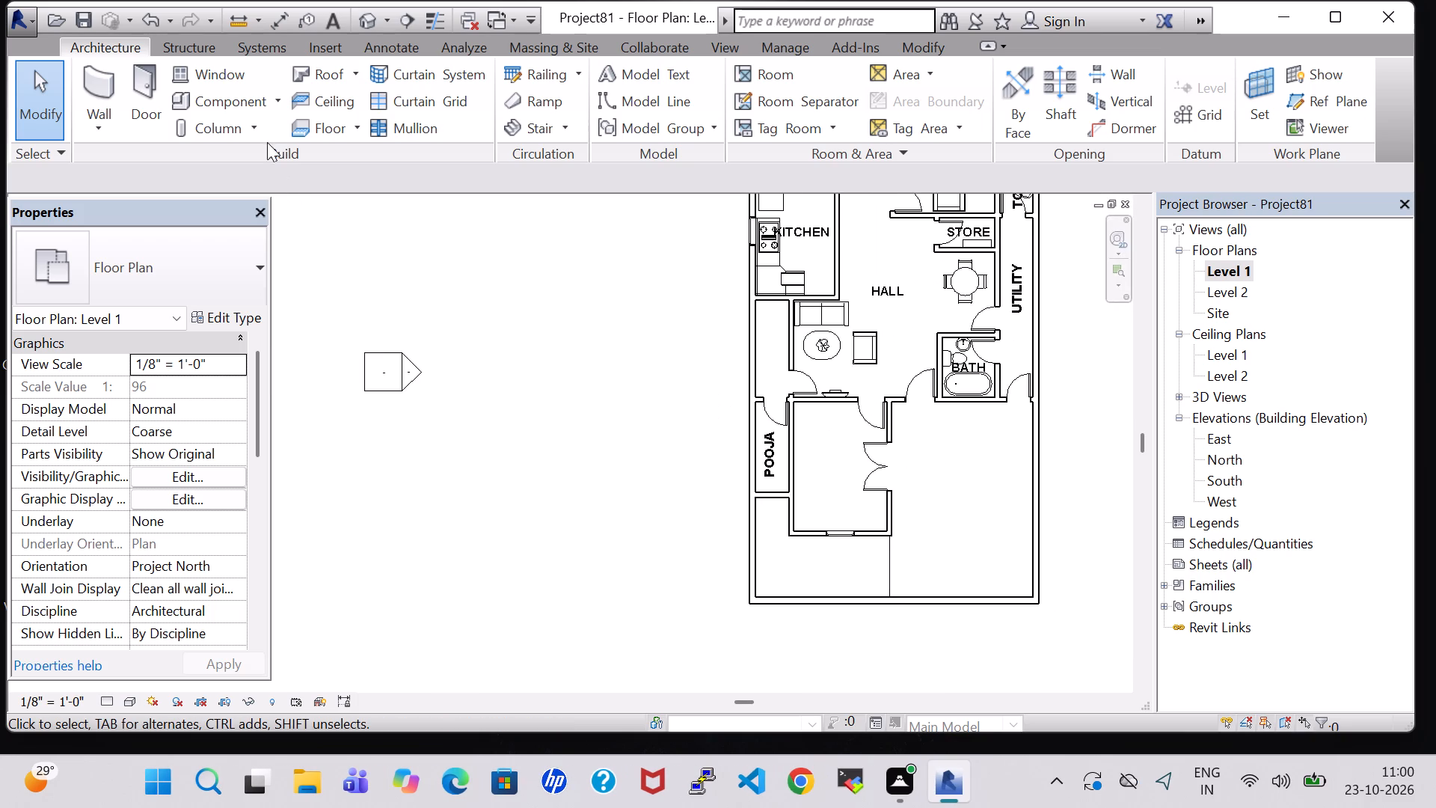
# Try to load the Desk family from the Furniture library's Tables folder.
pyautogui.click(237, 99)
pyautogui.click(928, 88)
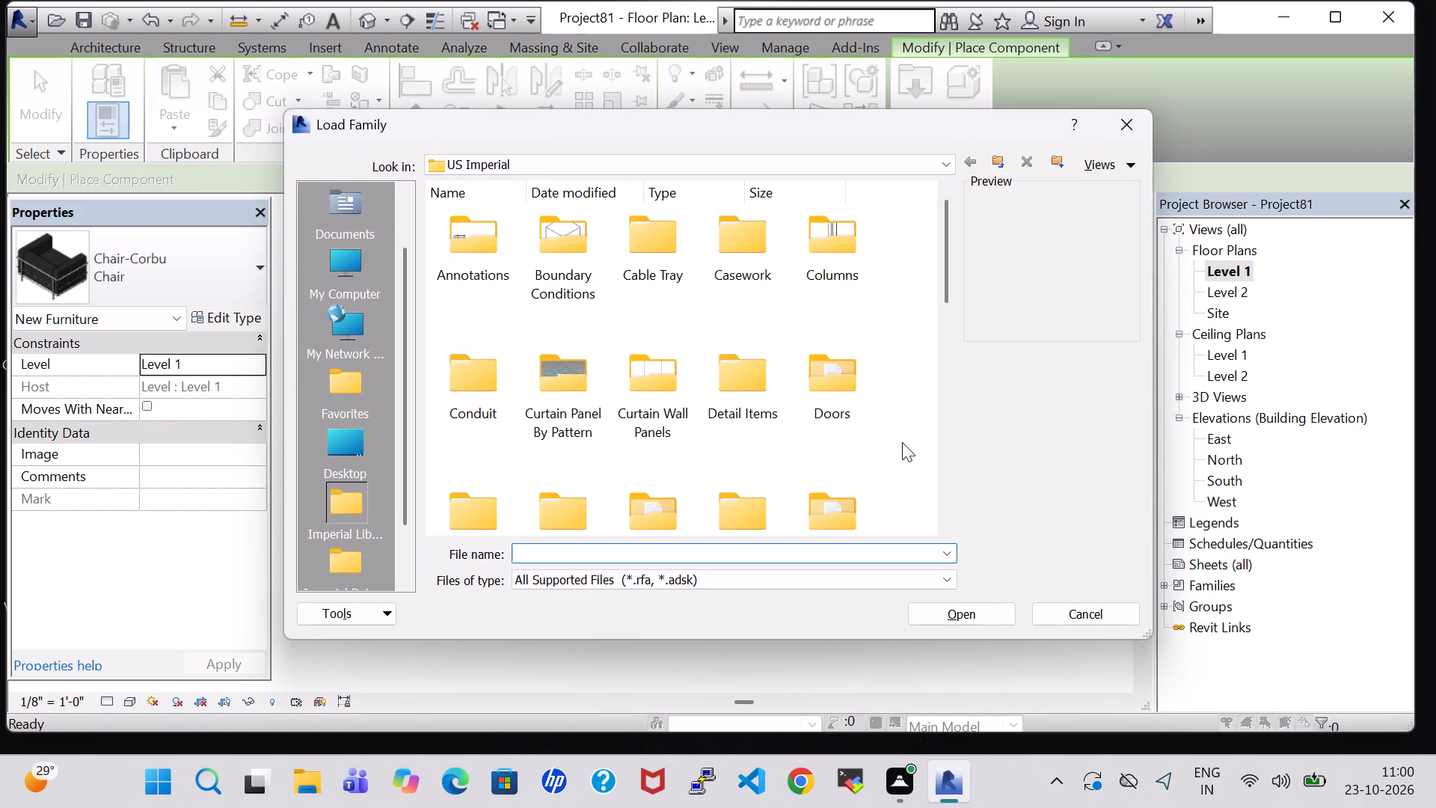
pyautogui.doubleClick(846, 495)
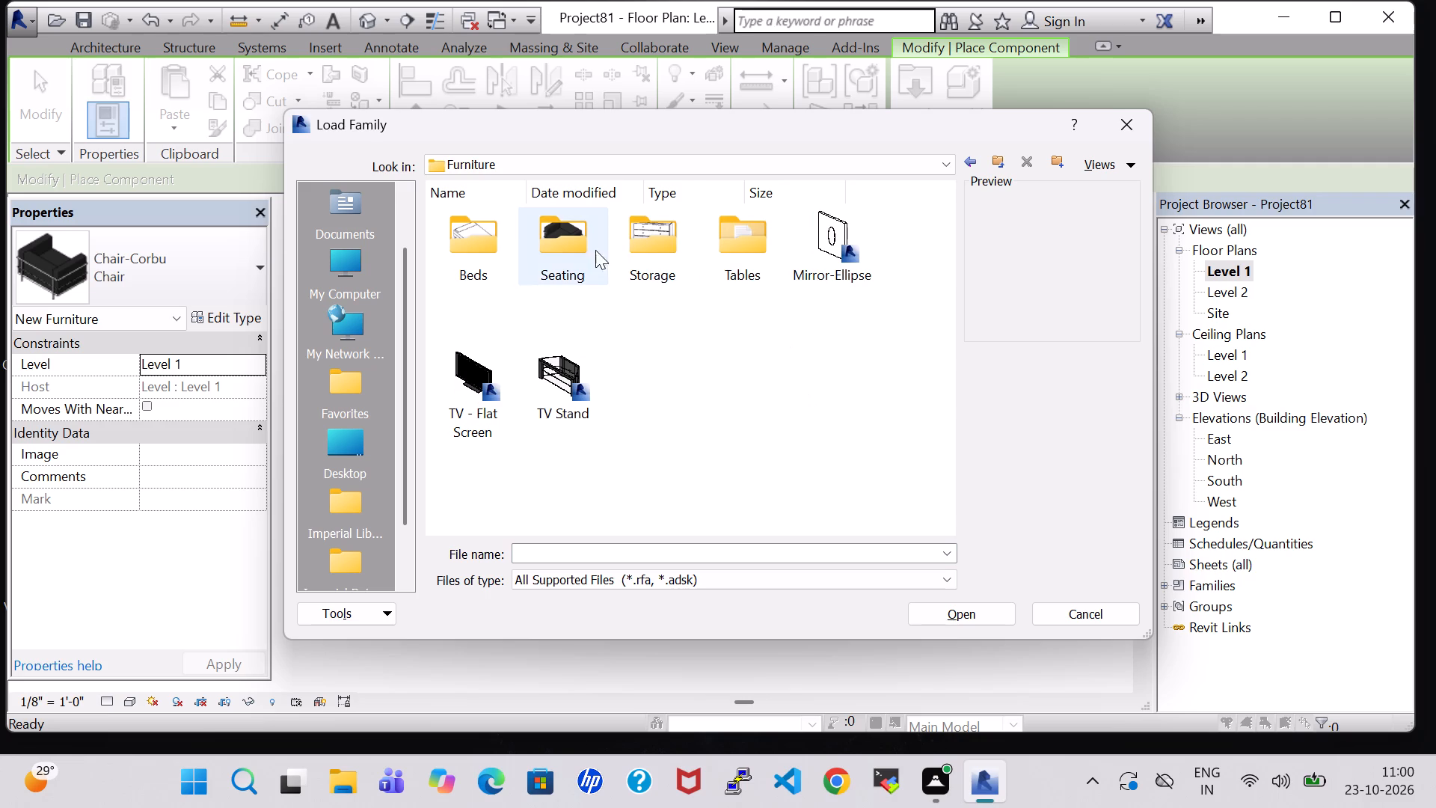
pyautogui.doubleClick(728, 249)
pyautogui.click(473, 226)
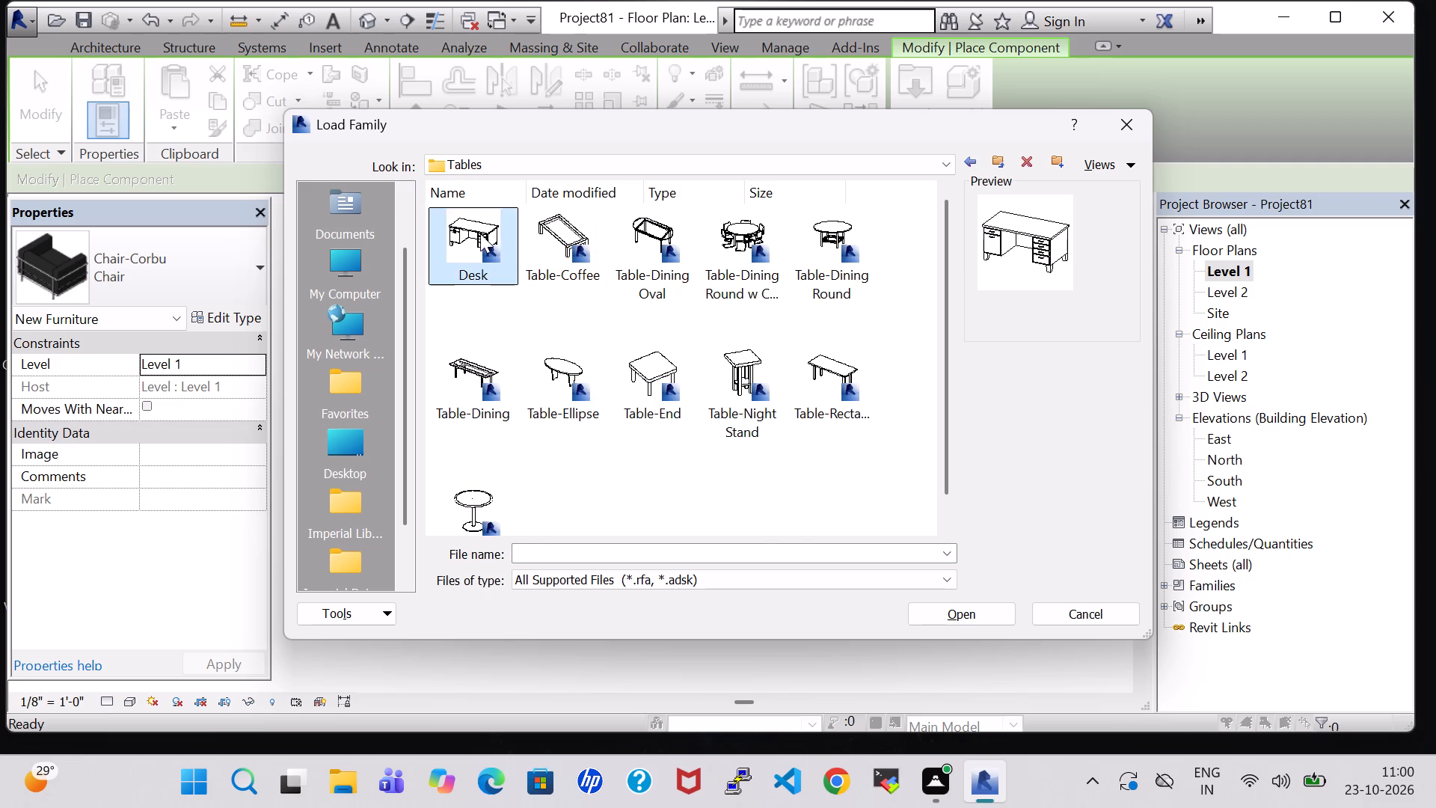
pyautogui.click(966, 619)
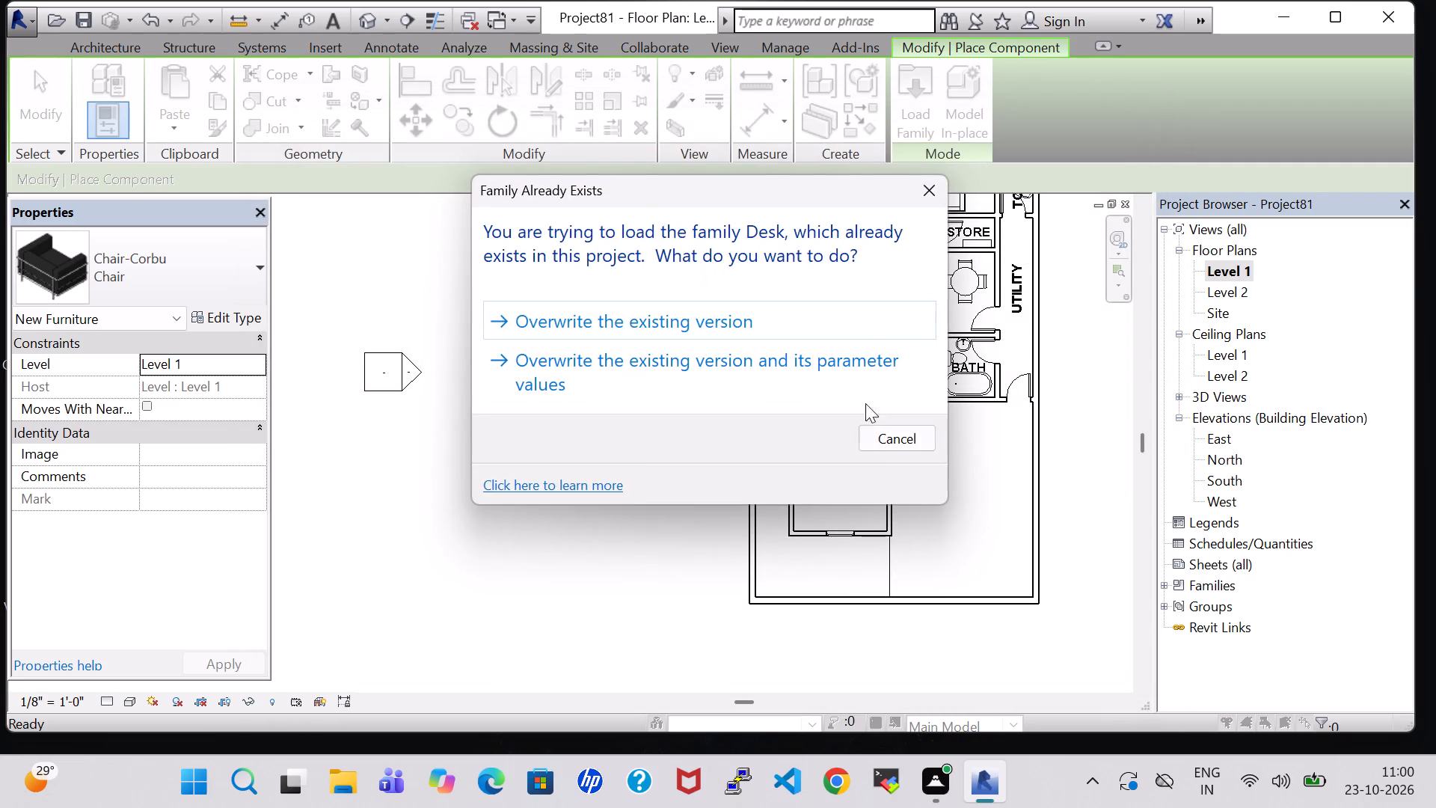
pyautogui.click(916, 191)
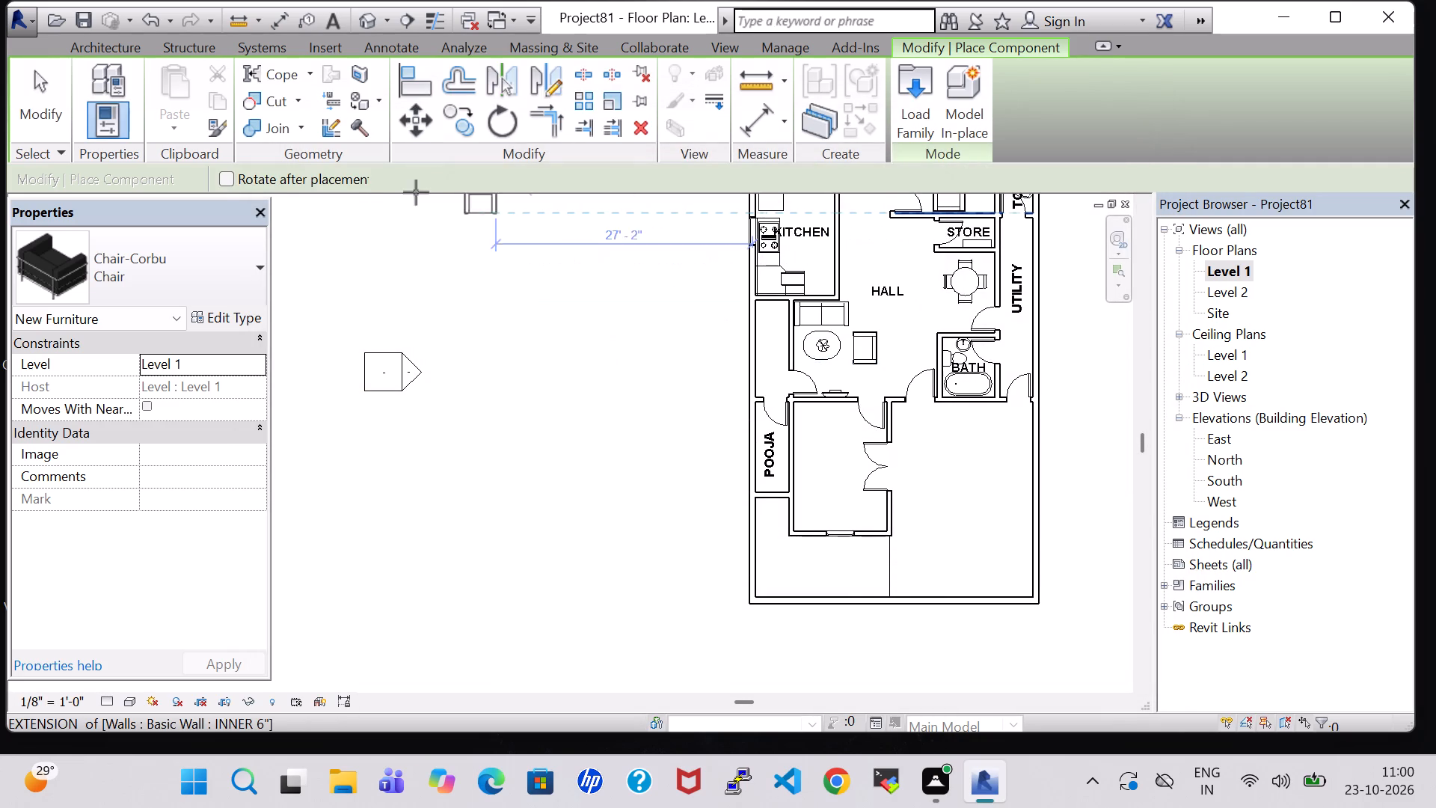
# Place a Desk 60" x 30" Student lengthwise along the window of the room beside the pooja room, about 2'-5" from its left wall.
pyautogui.click(101, 56)
pyautogui.click(225, 111)
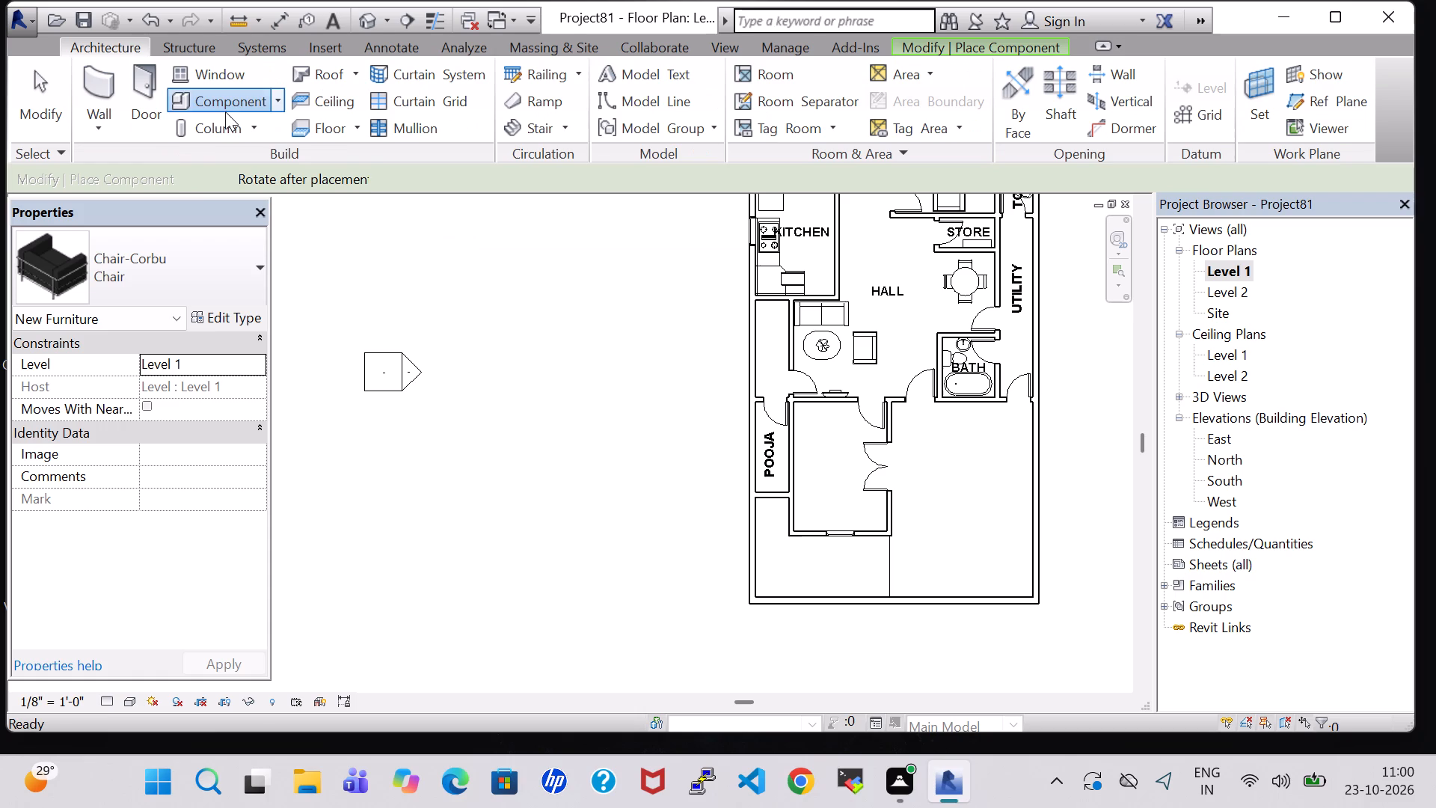
pyautogui.click(233, 93)
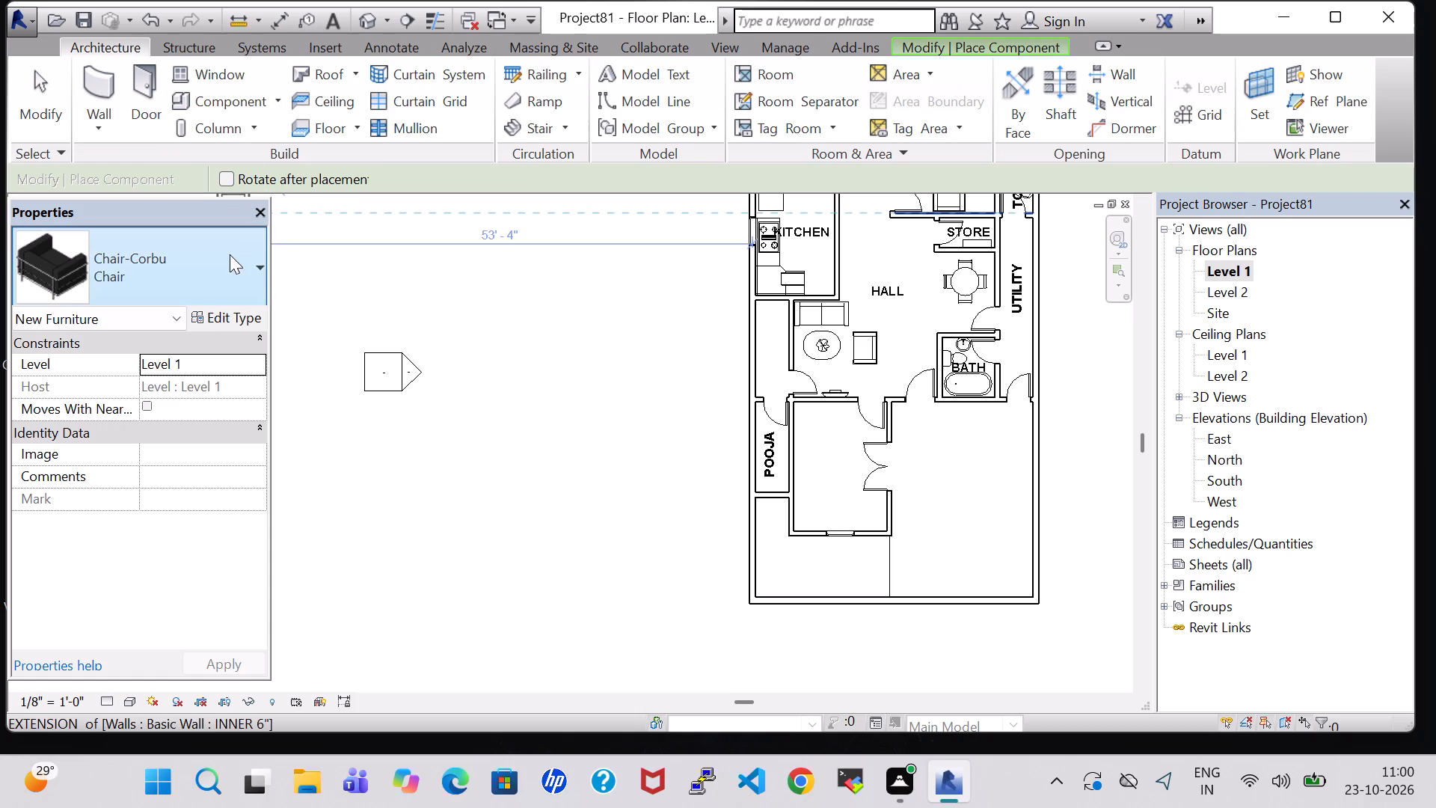
pyautogui.click(230, 257)
pyautogui.scroll(12, 137, 466)
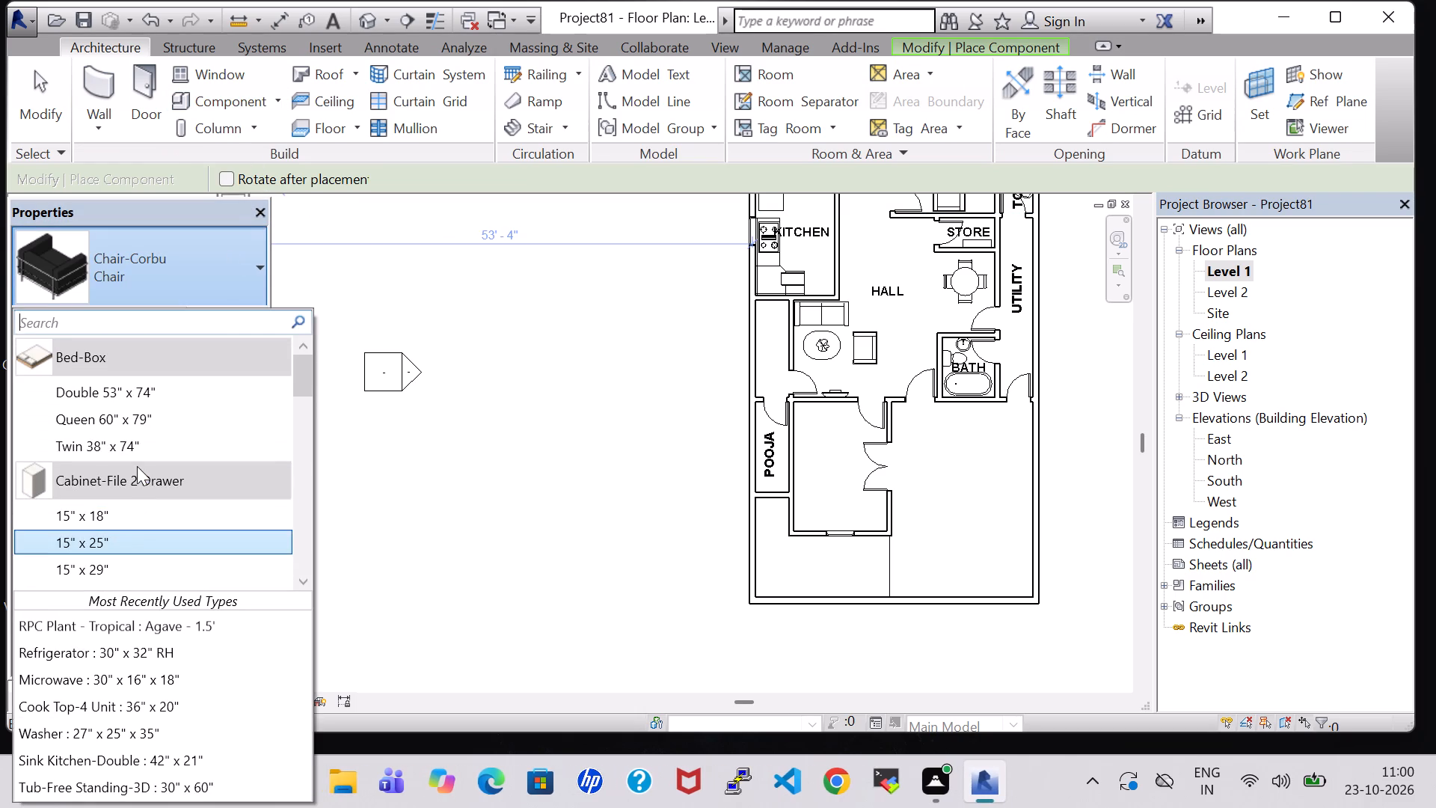
pyautogui.scroll(7, 137, 466)
pyautogui.scroll(-5, 137, 466)
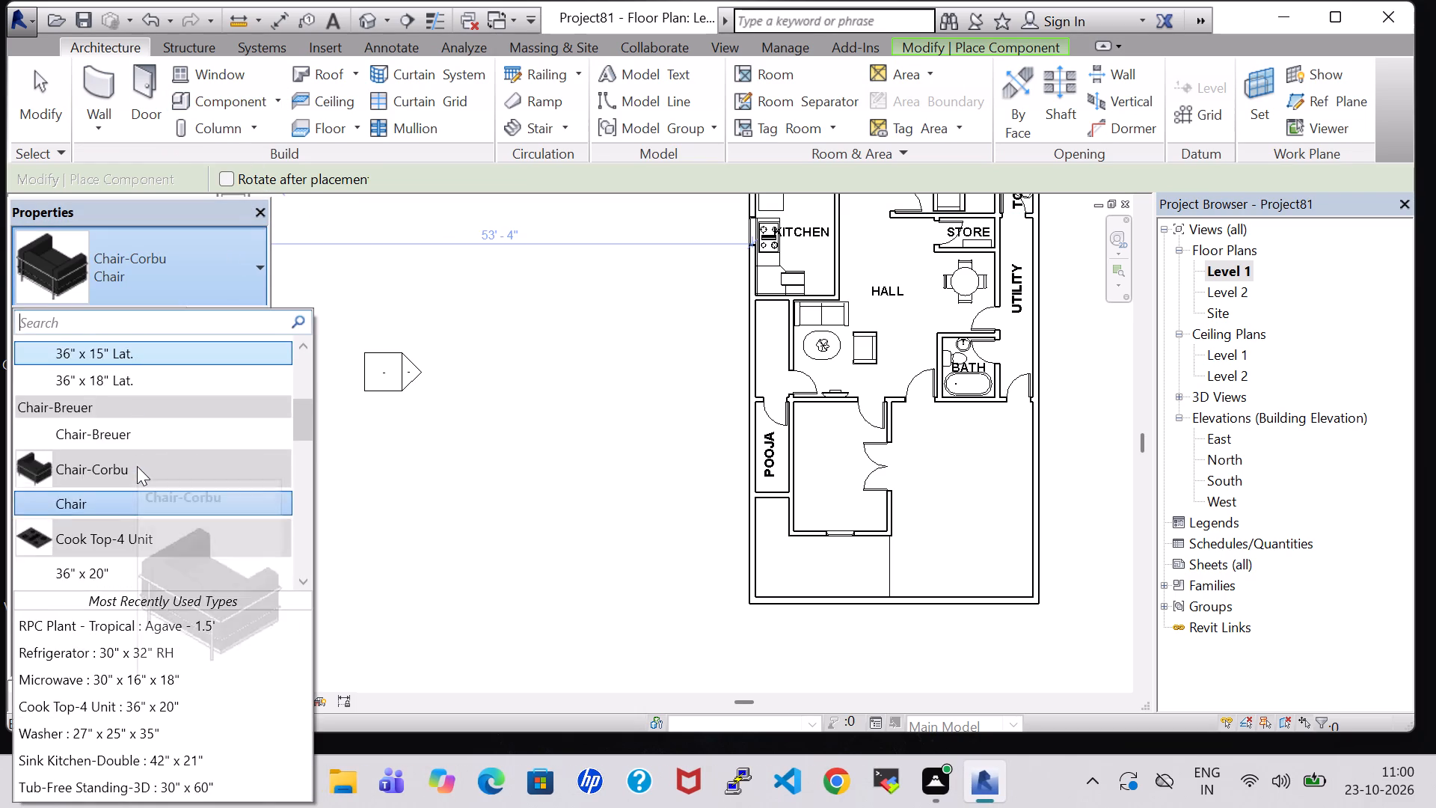
pyautogui.scroll(-5, 137, 466)
pyautogui.click(138, 456)
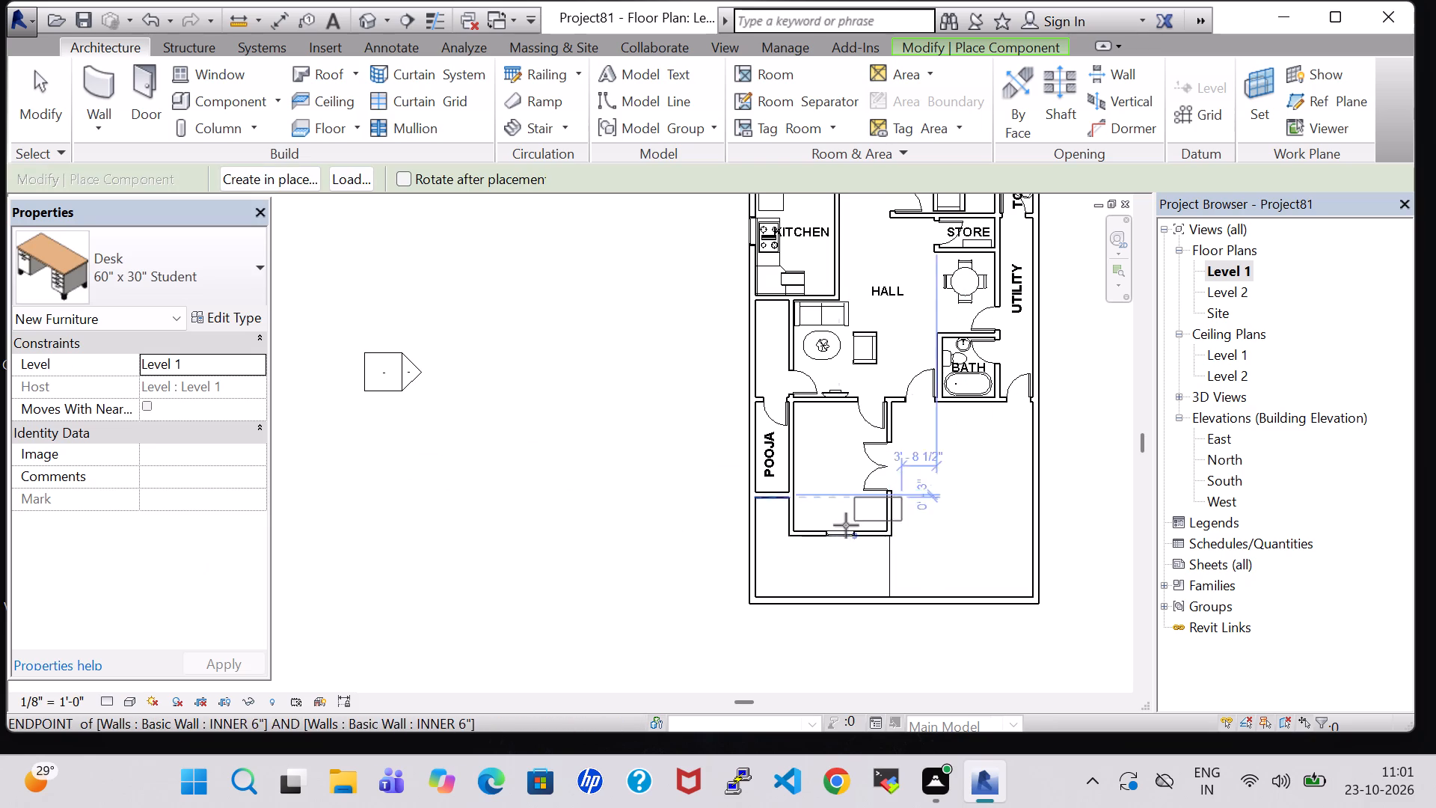
pyautogui.press('space')
pyautogui.press('space')
pyautogui.scroll(2, 841, 515)
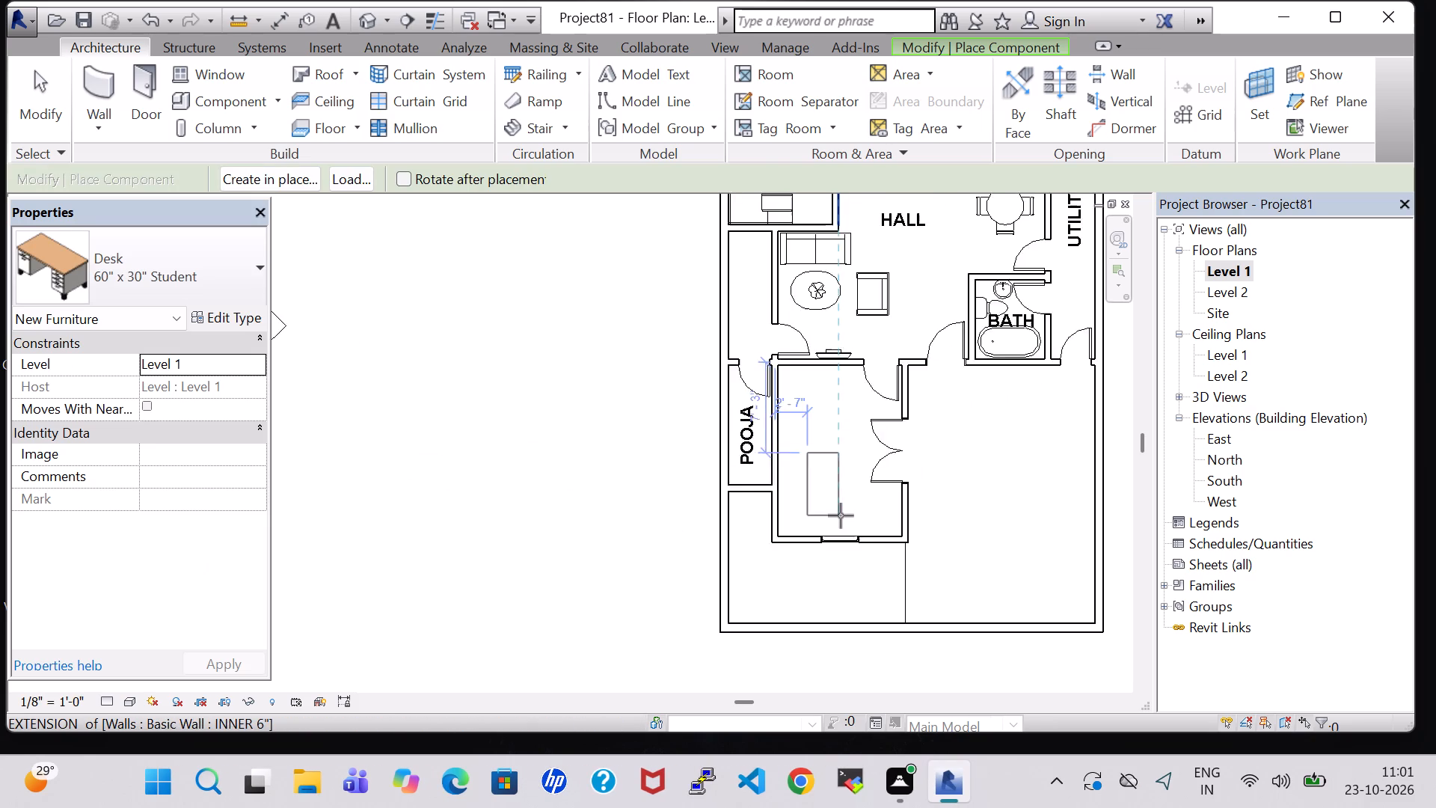
pyautogui.scroll(5, 841, 515)
pyautogui.press('space')
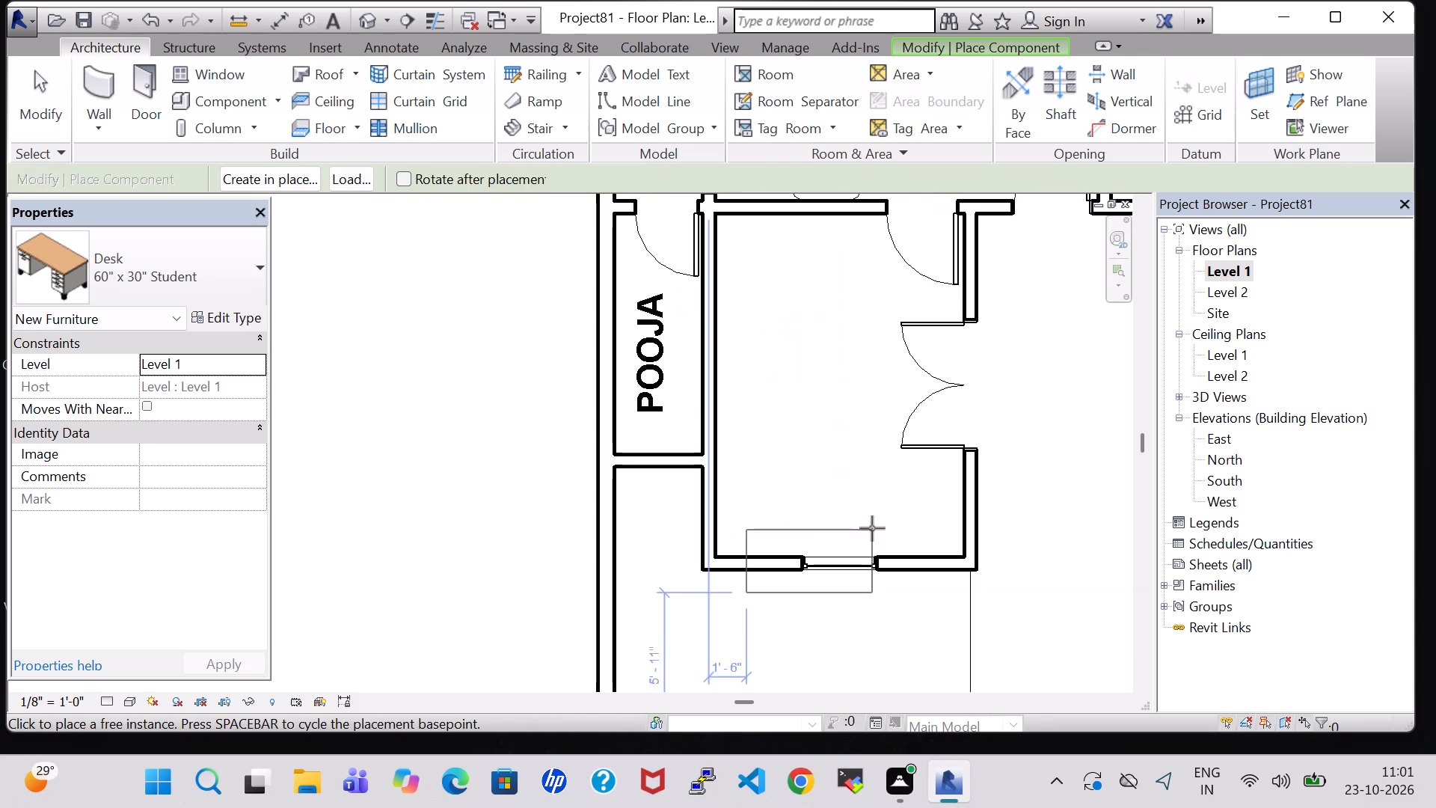
pyautogui.scroll(3, 883, 496)
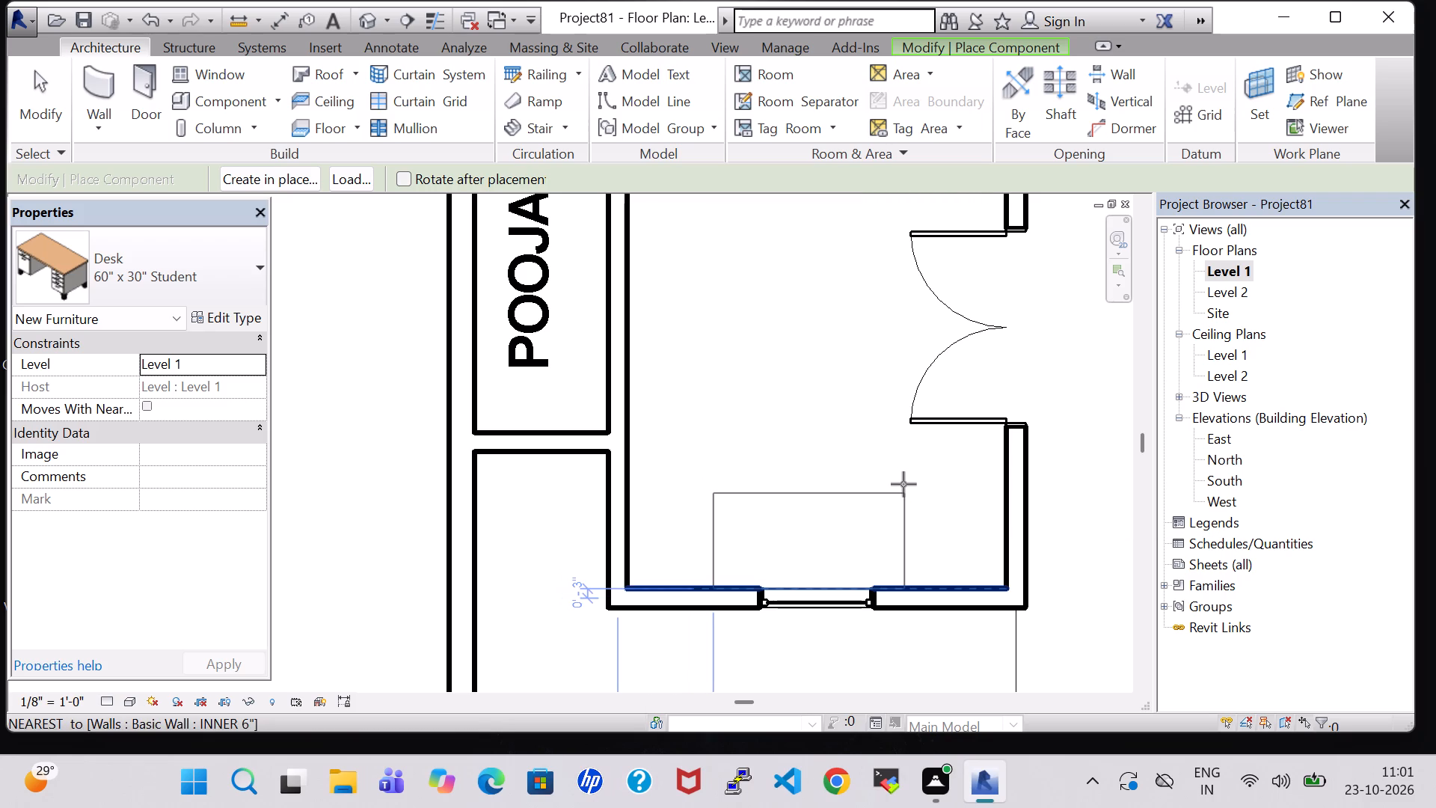
pyautogui.click(901, 482)
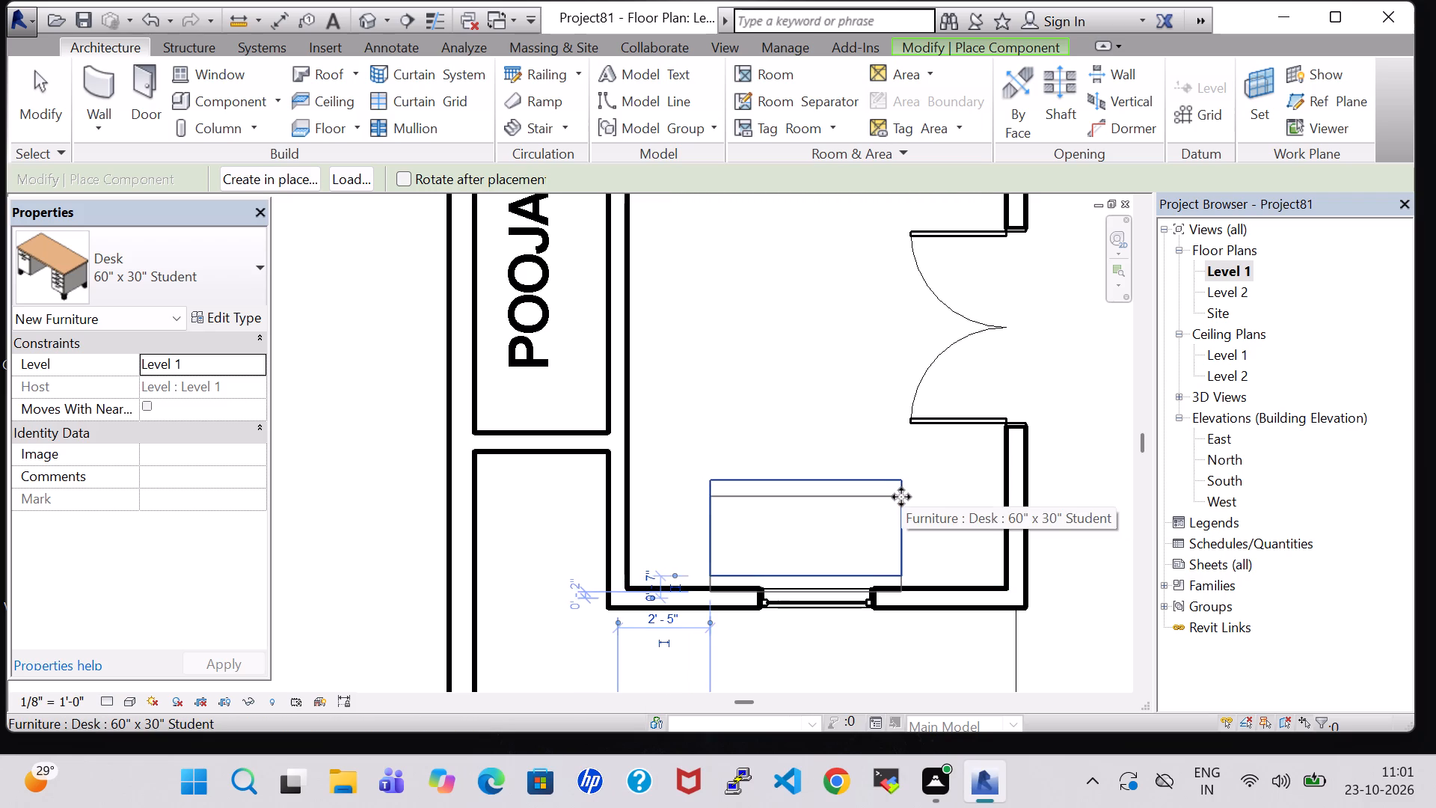
pyautogui.press('Escape')
pyautogui.press('Escape')
# Nudge the desk two steps down towards the window wall.
pyautogui.click(847, 512)
pyautogui.click(850, 487)
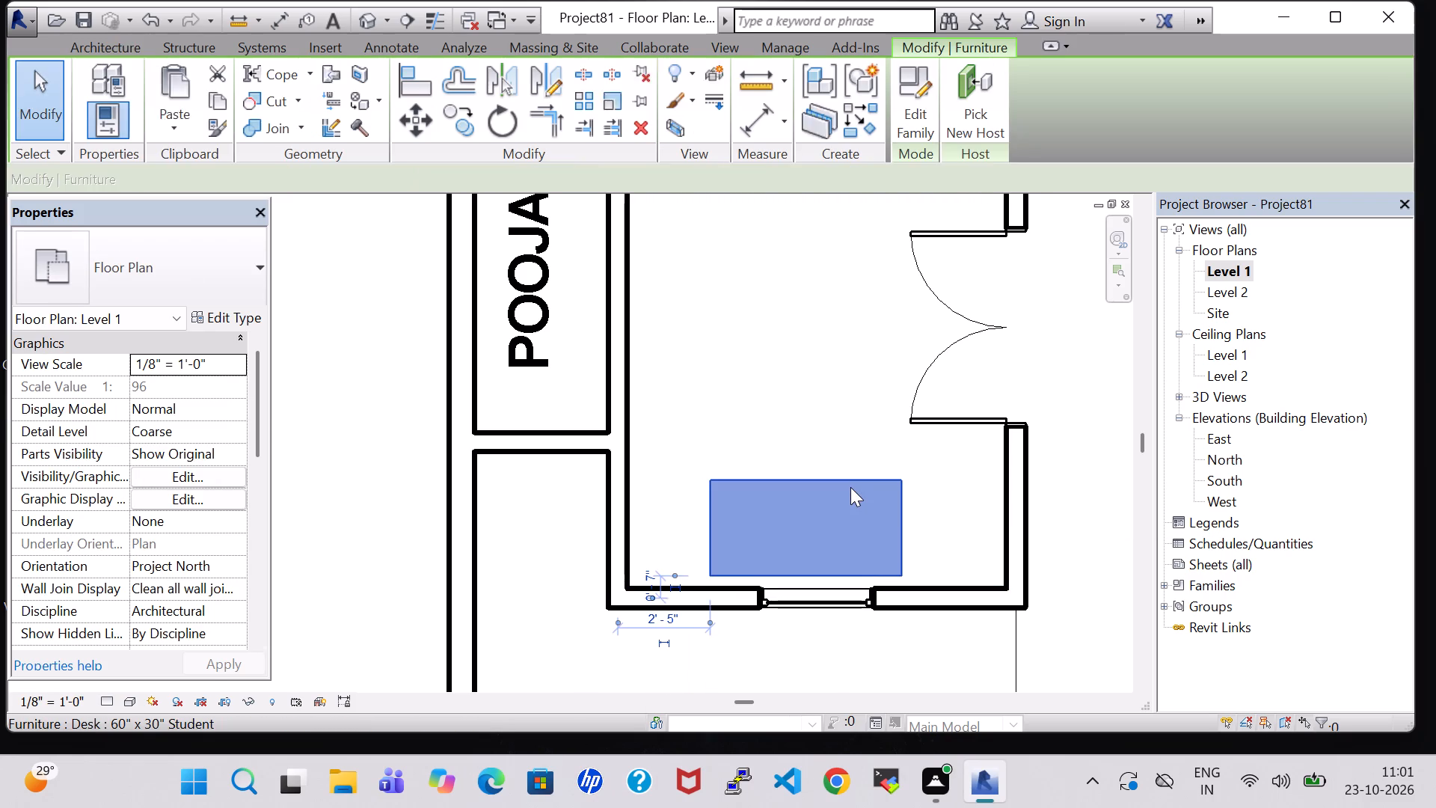
pyautogui.press('Down')
pyautogui.press('Down')
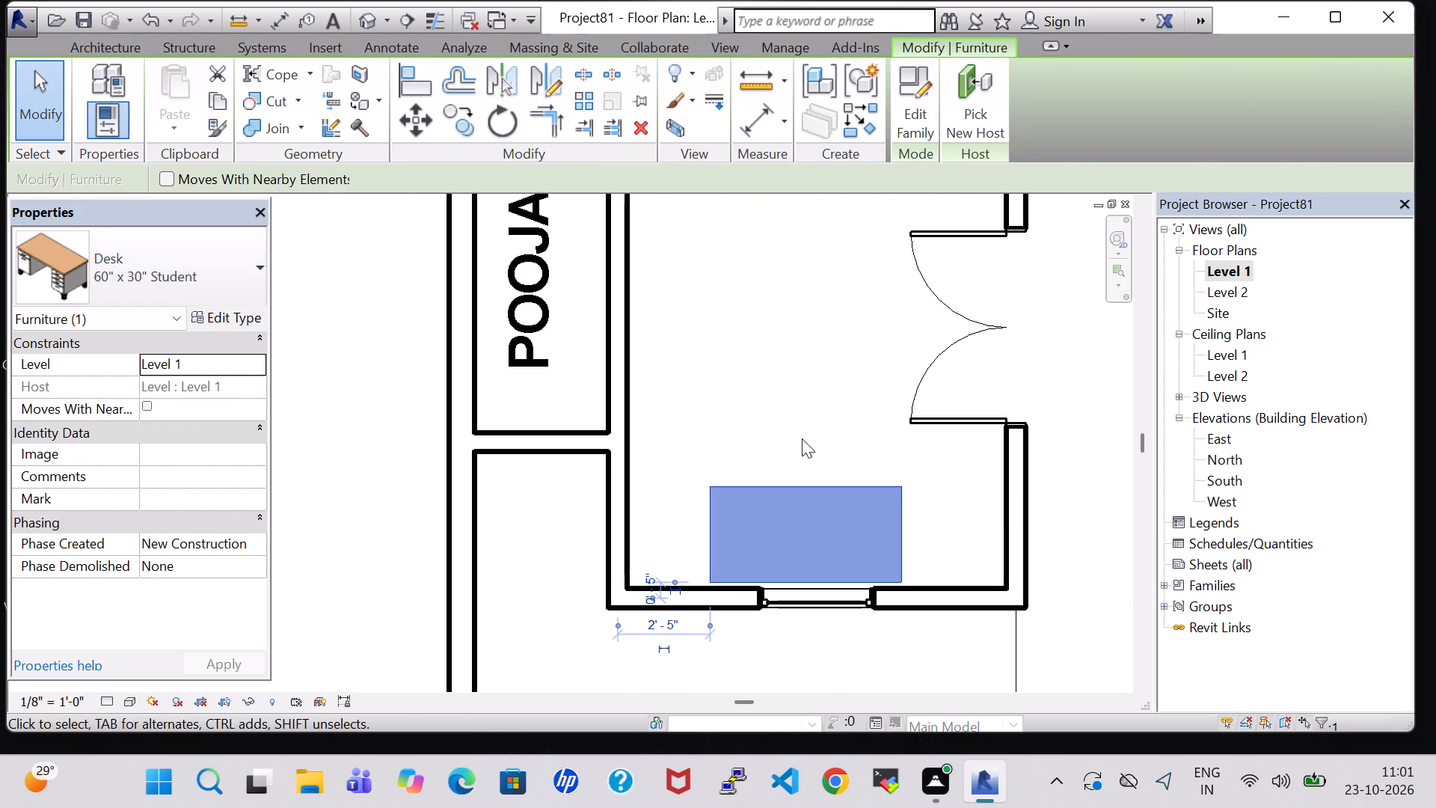
pyautogui.click(802, 438)
# Load the Chair-Task Arms family from the Furniture library's Seating folder.
pyautogui.scroll(-4, 740, 325)
pyautogui.click(189, 100)
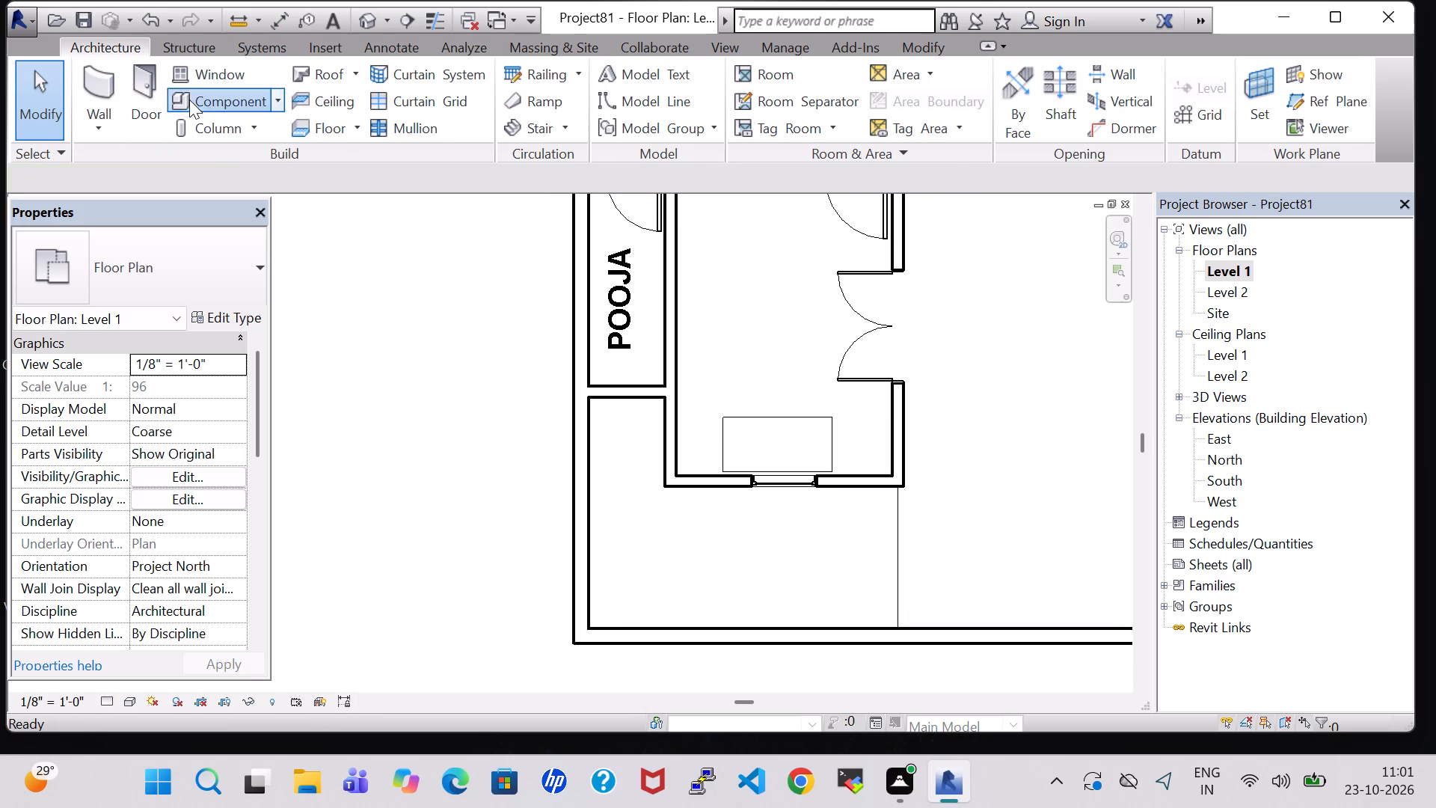
pyautogui.click(904, 99)
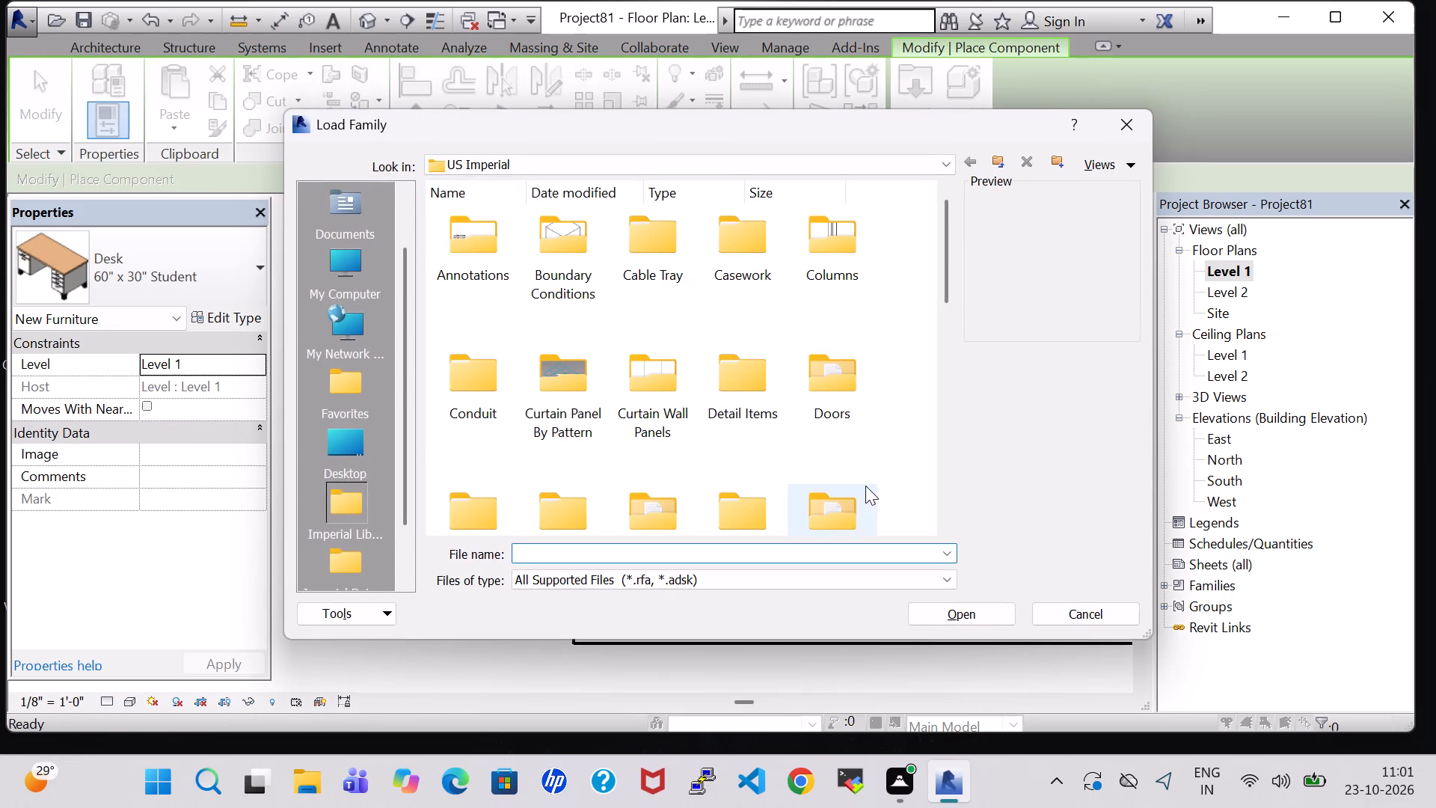
pyautogui.doubleClick(847, 515)
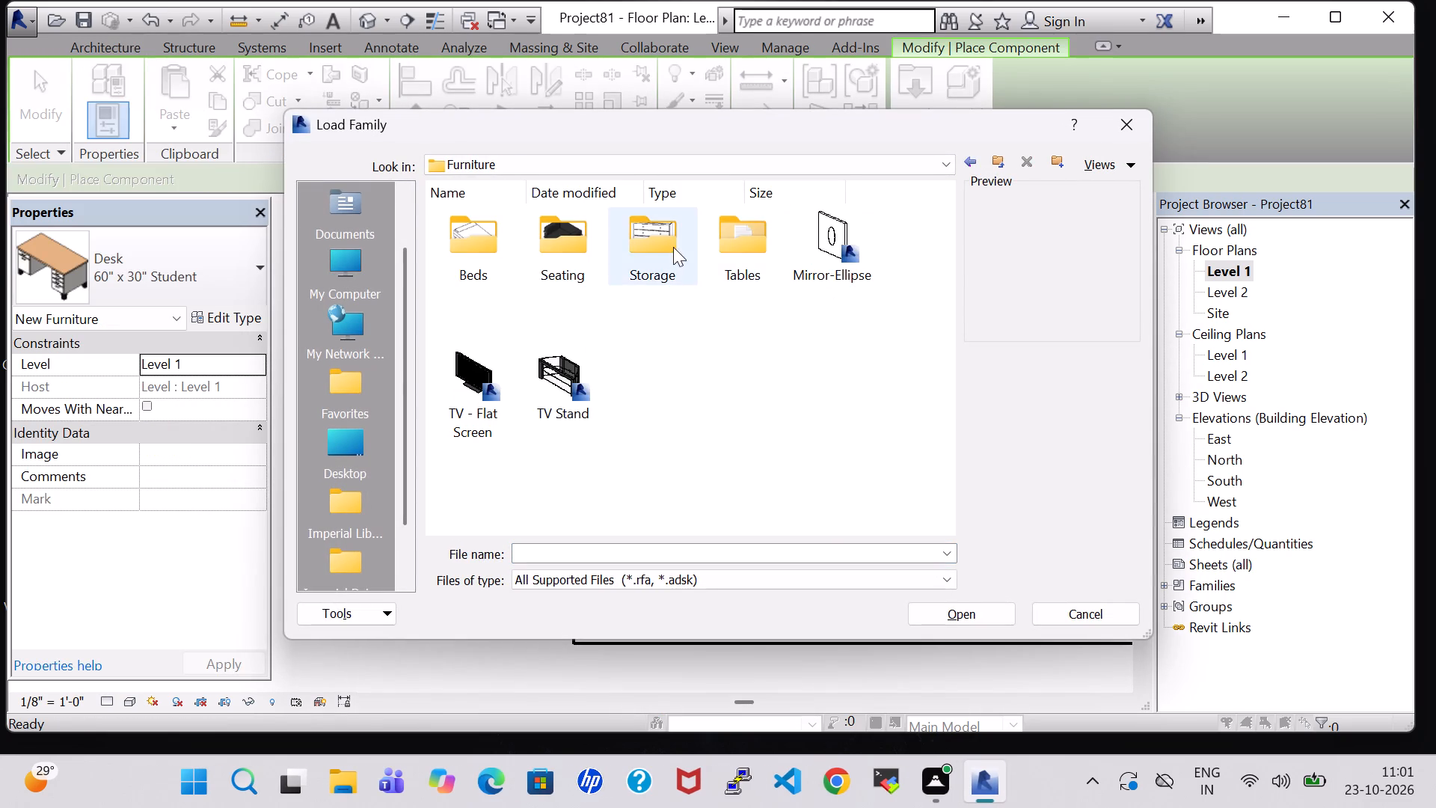
pyautogui.doubleClick(577, 243)
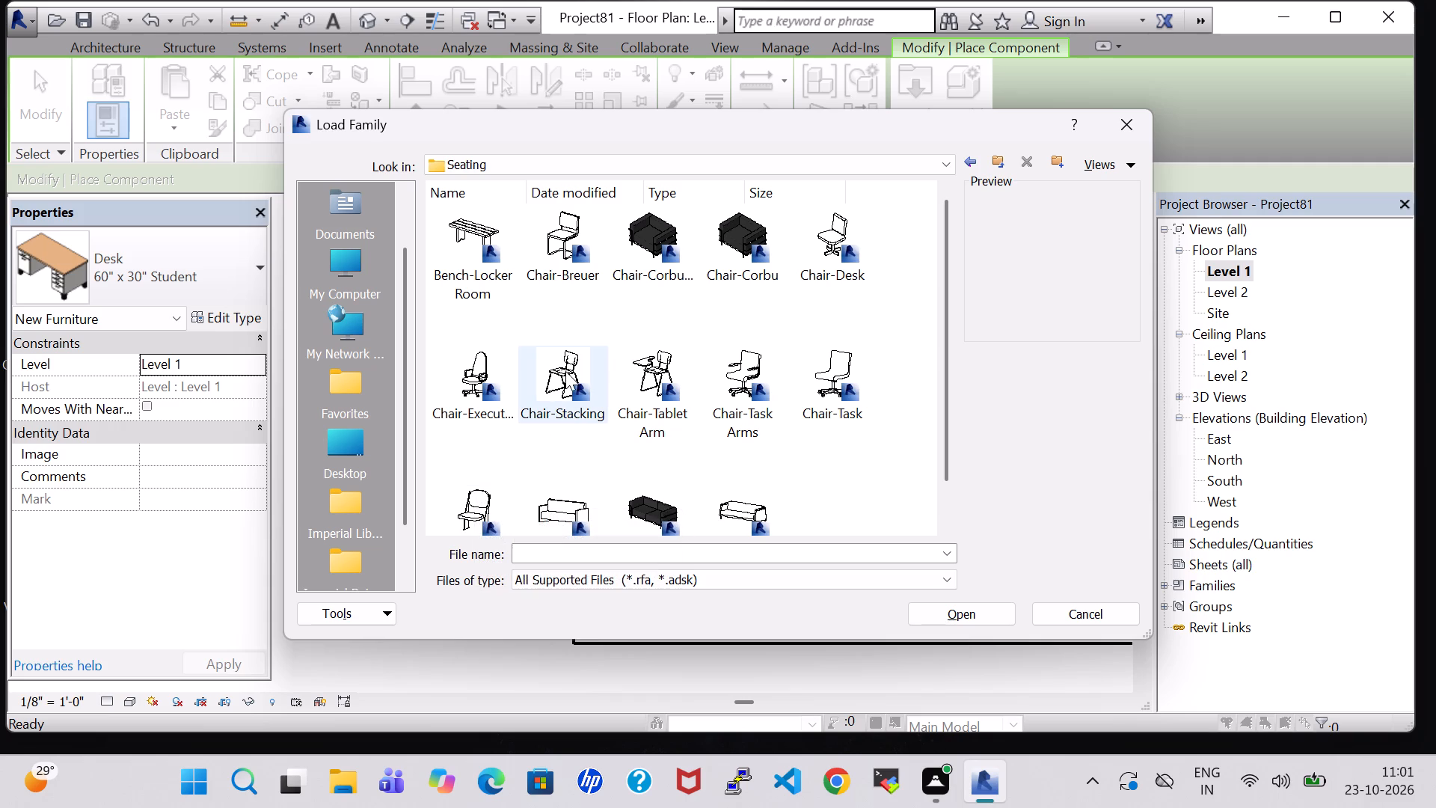
pyautogui.click(765, 371)
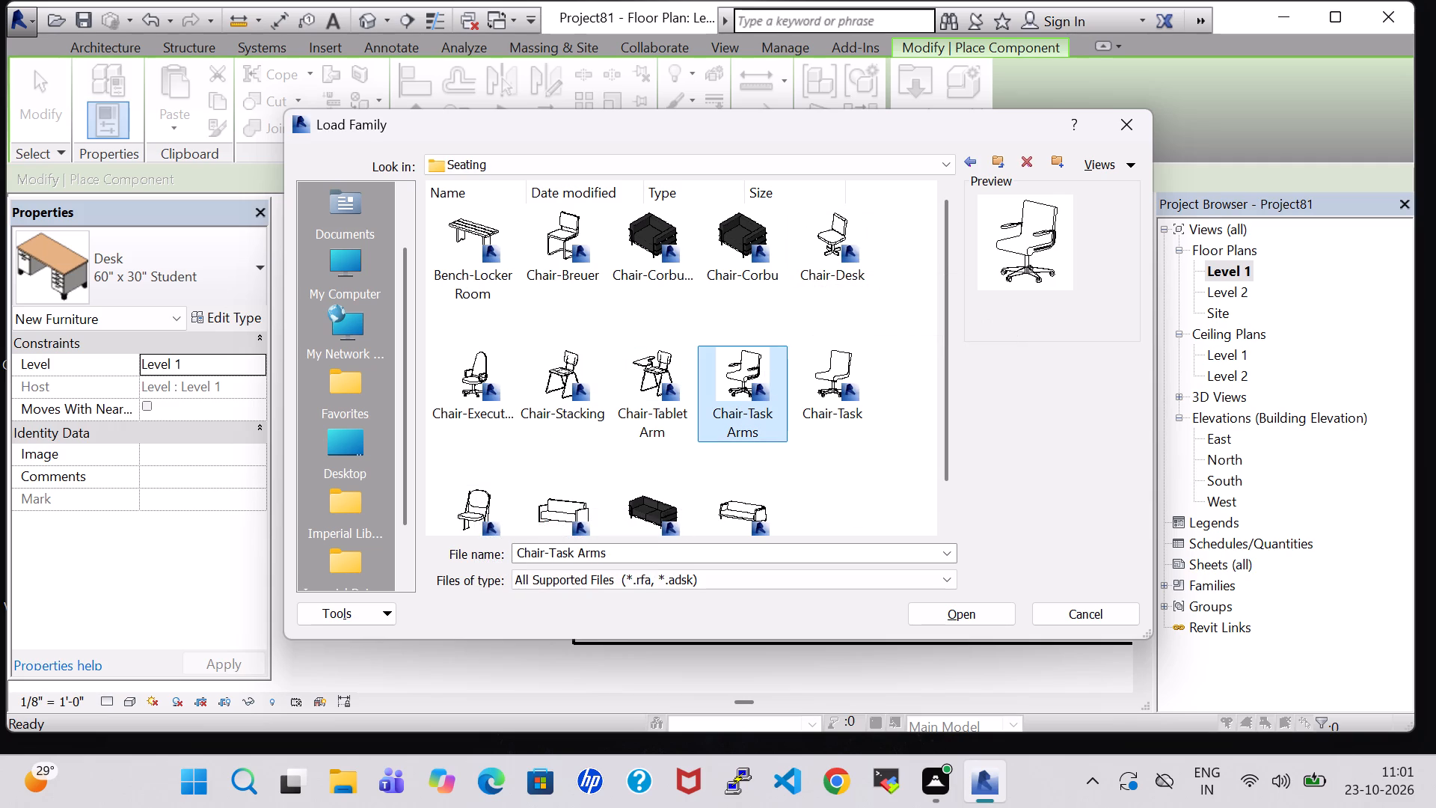
pyautogui.click(957, 610)
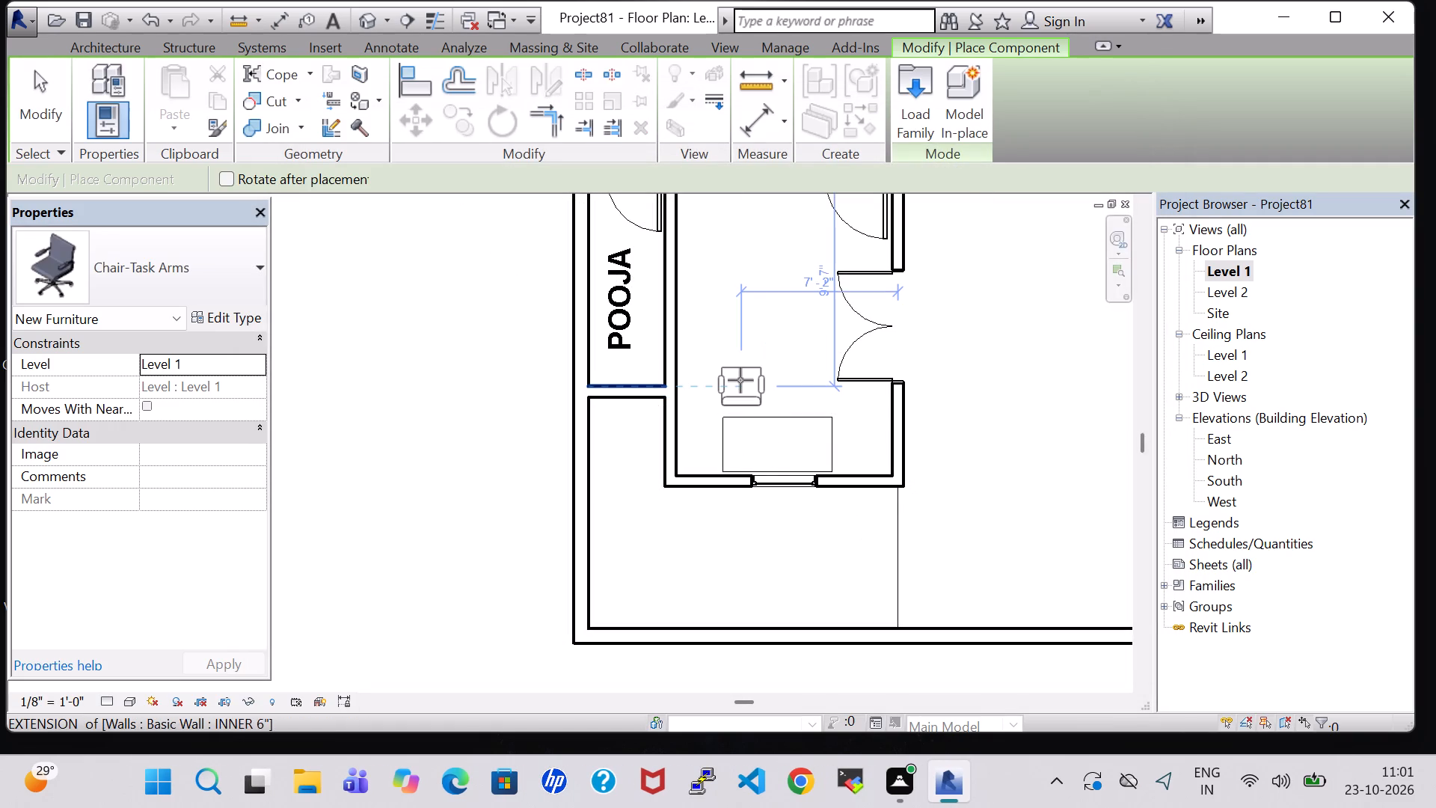
# Place two Chair-Task Arms chairs side by side in front of the desk in the room beside the pooja room.
pyautogui.click(739, 382)
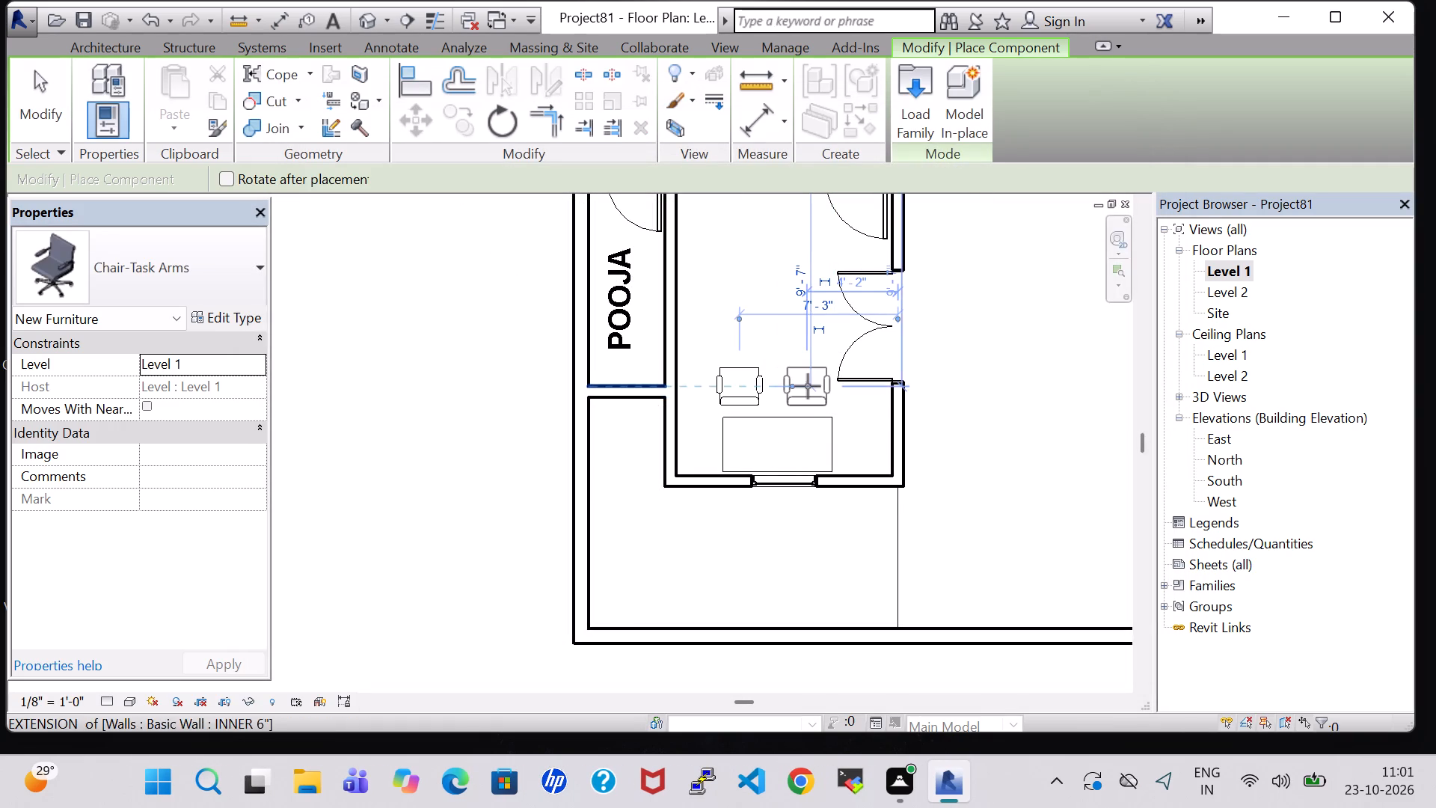
pyautogui.click(800, 393)
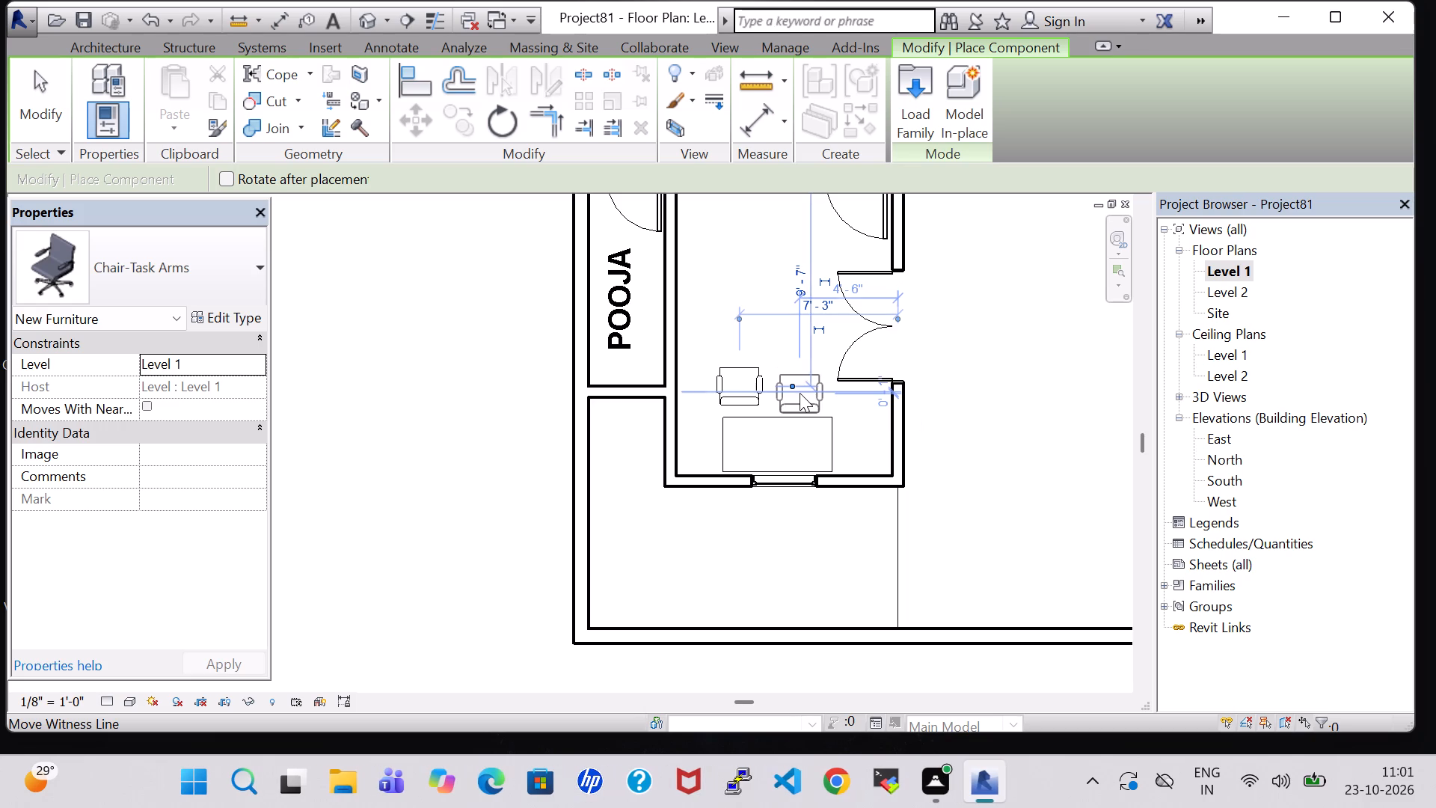
pyautogui.click(804, 394)
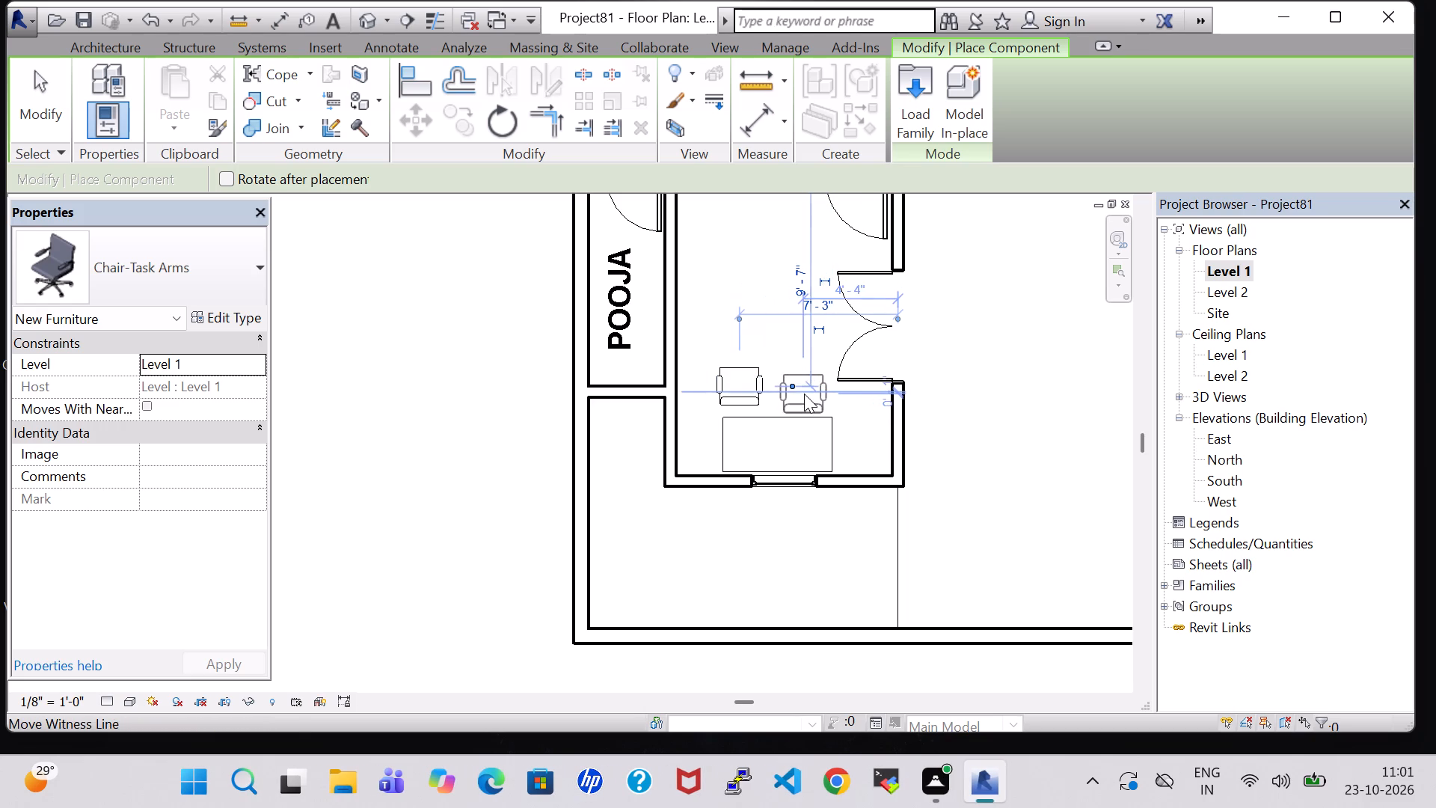
pyautogui.press('Escape')
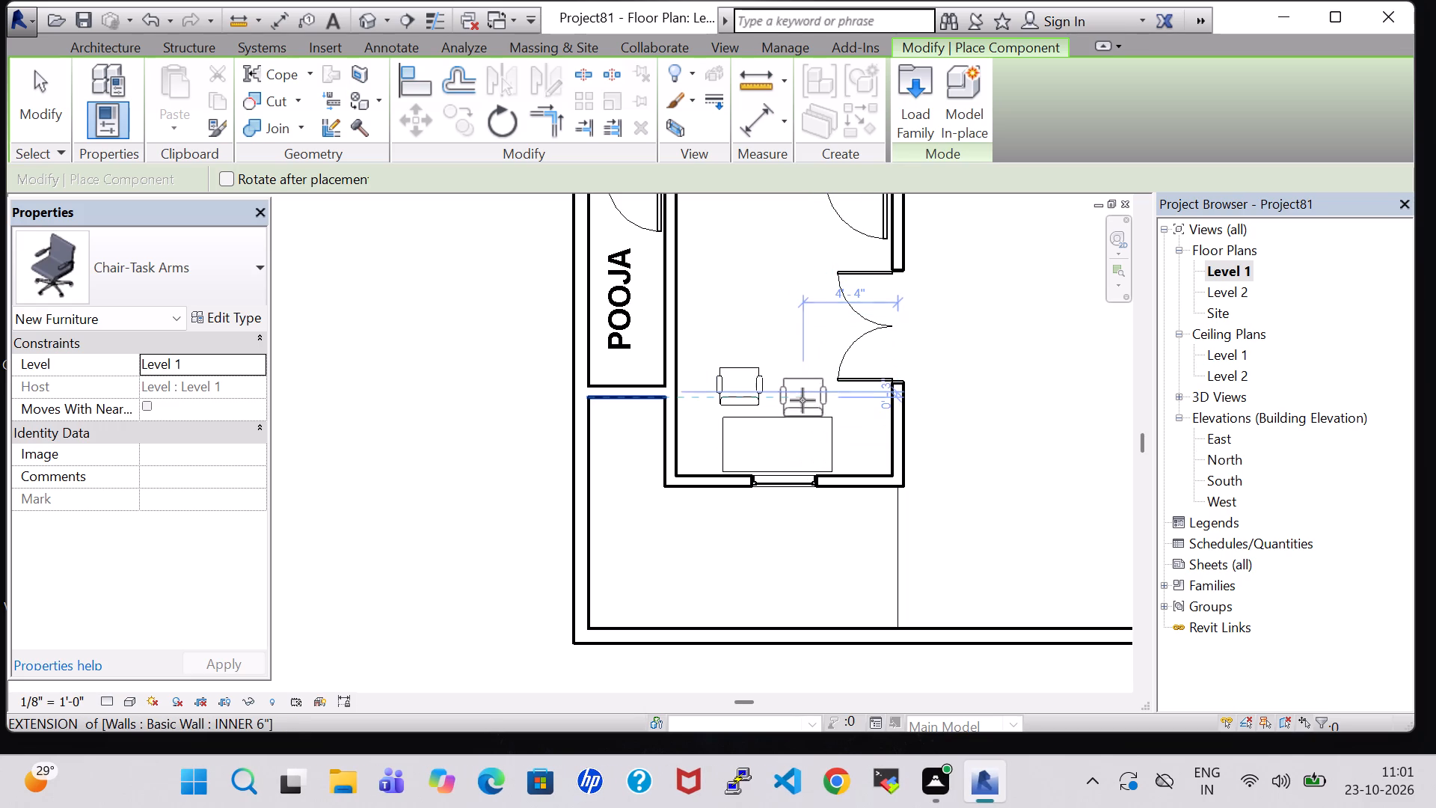
pyautogui.scroll(4, 800, 407)
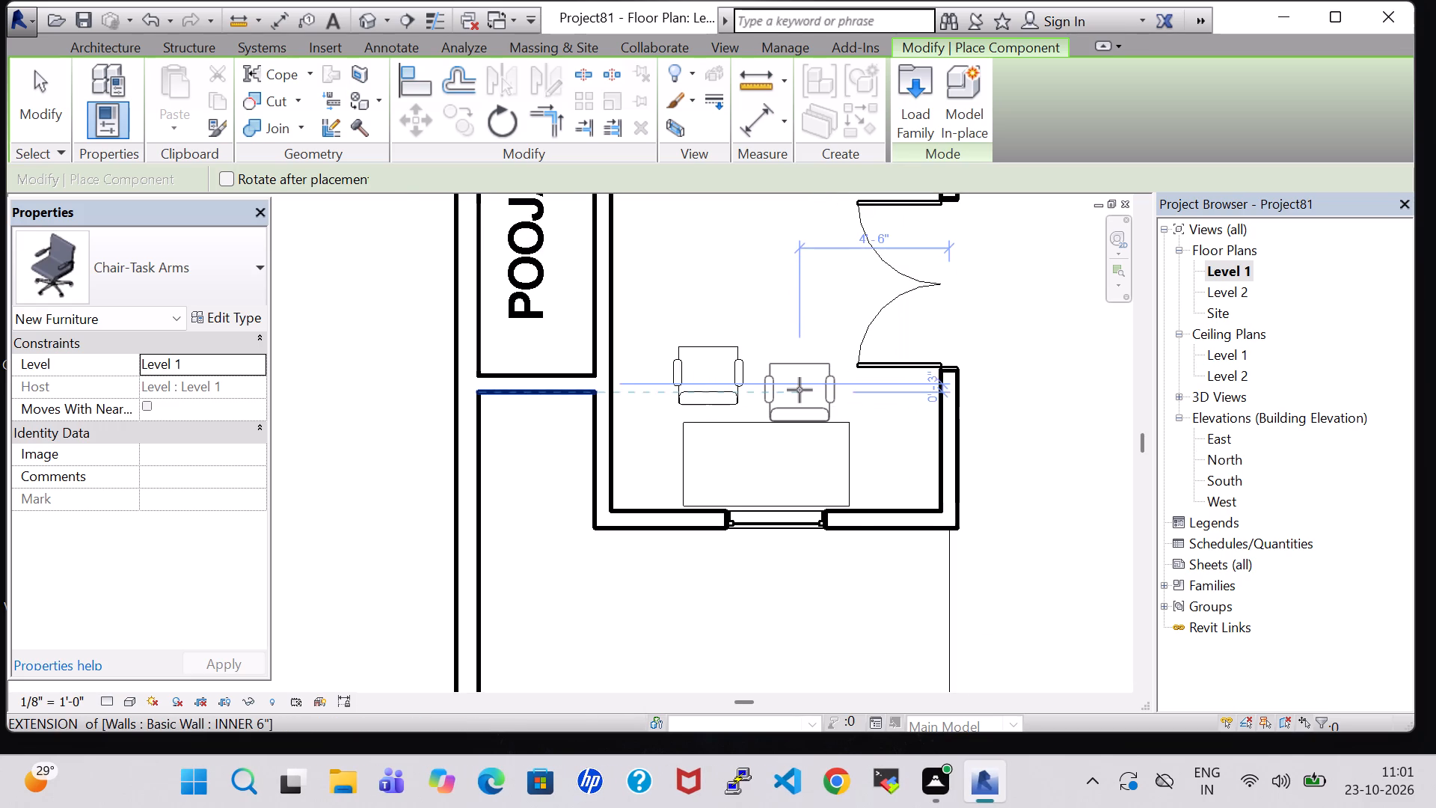
pyautogui.scroll(2, 800, 383)
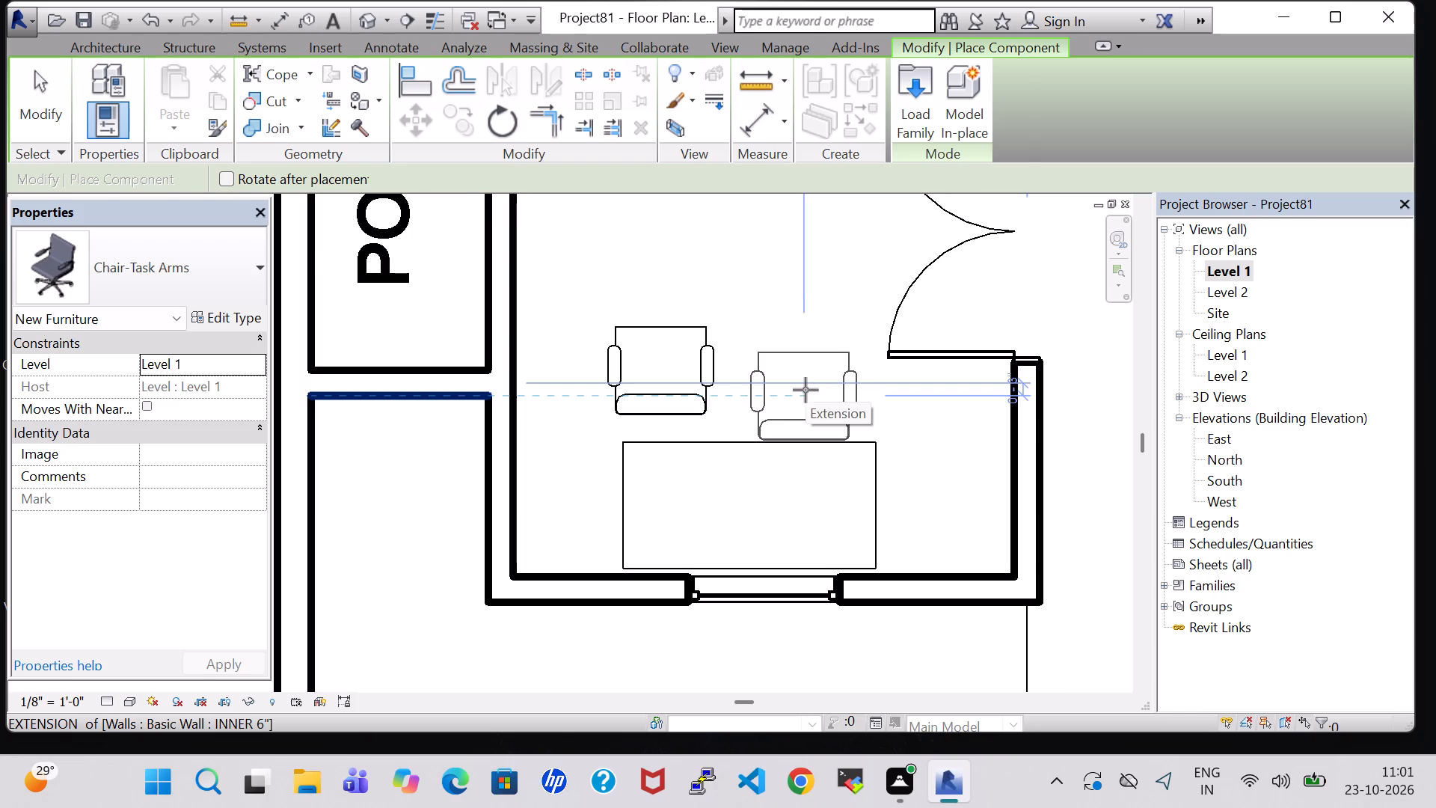
pyautogui.scroll(4, 806, 390)
pyautogui.click(806, 388)
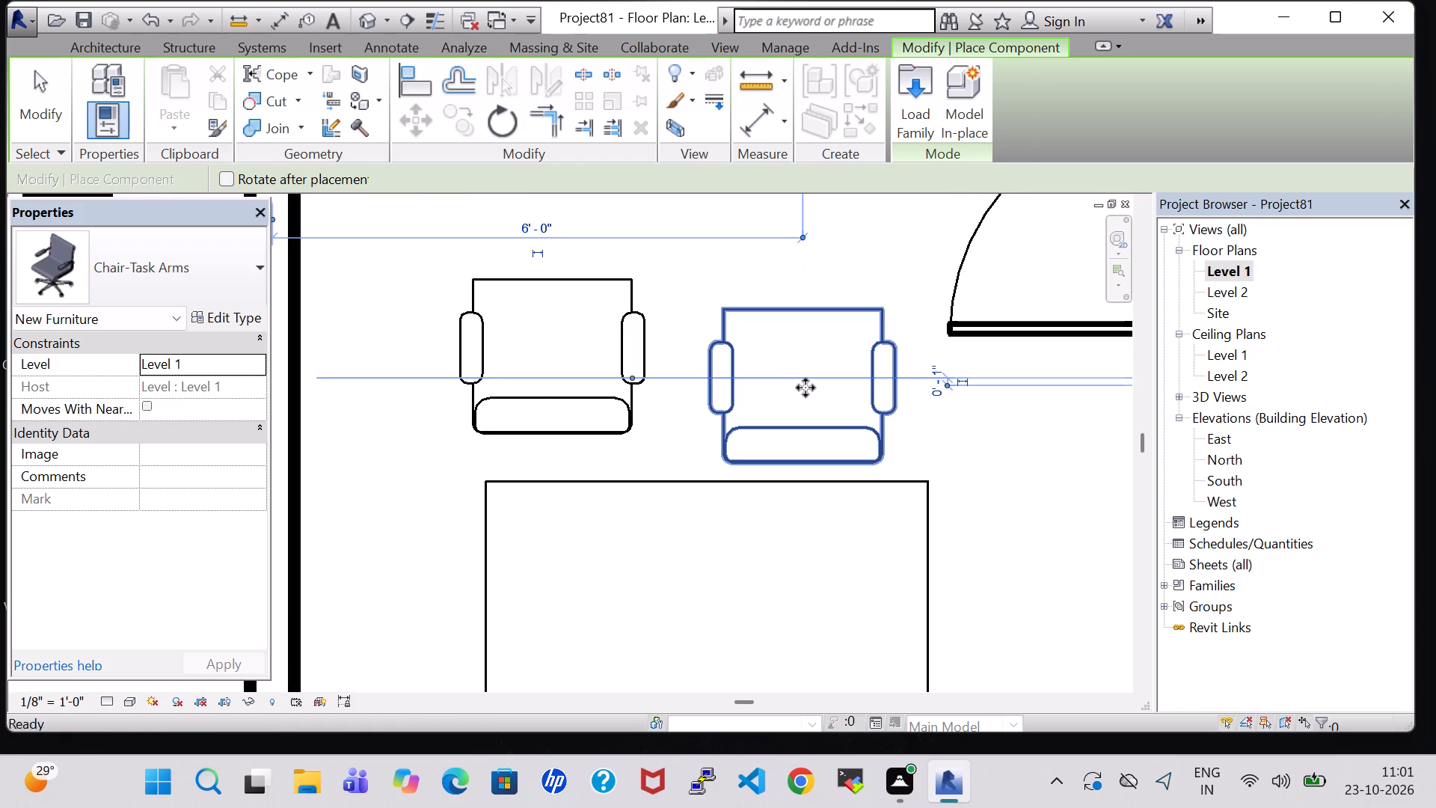
pyautogui.press('Escape')
pyautogui.press('Escape')
# Nudge the task chair nearer the pooja room five steps down towards the desk.
pyautogui.click(574, 399)
pyautogui.press('Down')
pyautogui.press('Down')
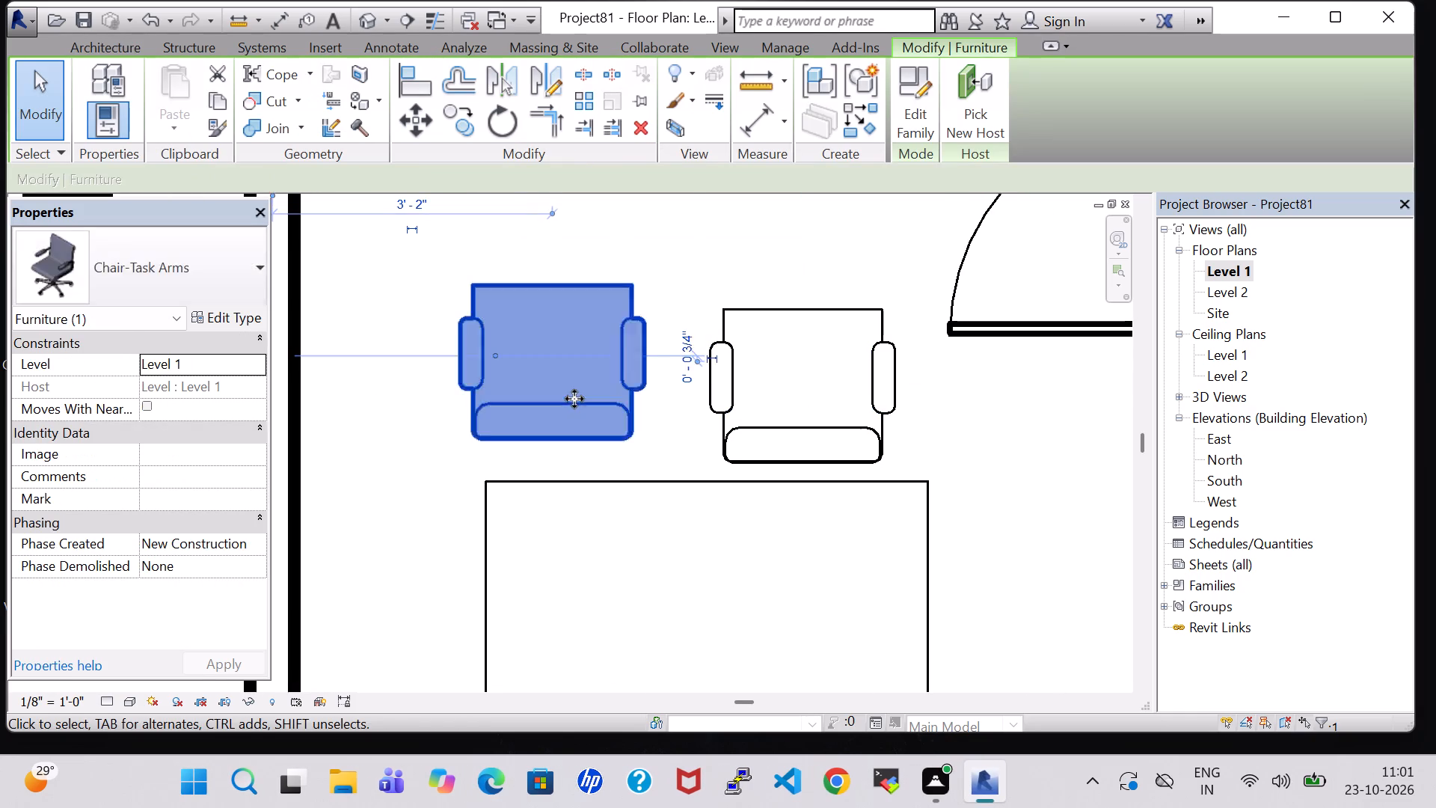
pyautogui.press('Down')
pyautogui.press('Down')
pyautogui.press('Down')
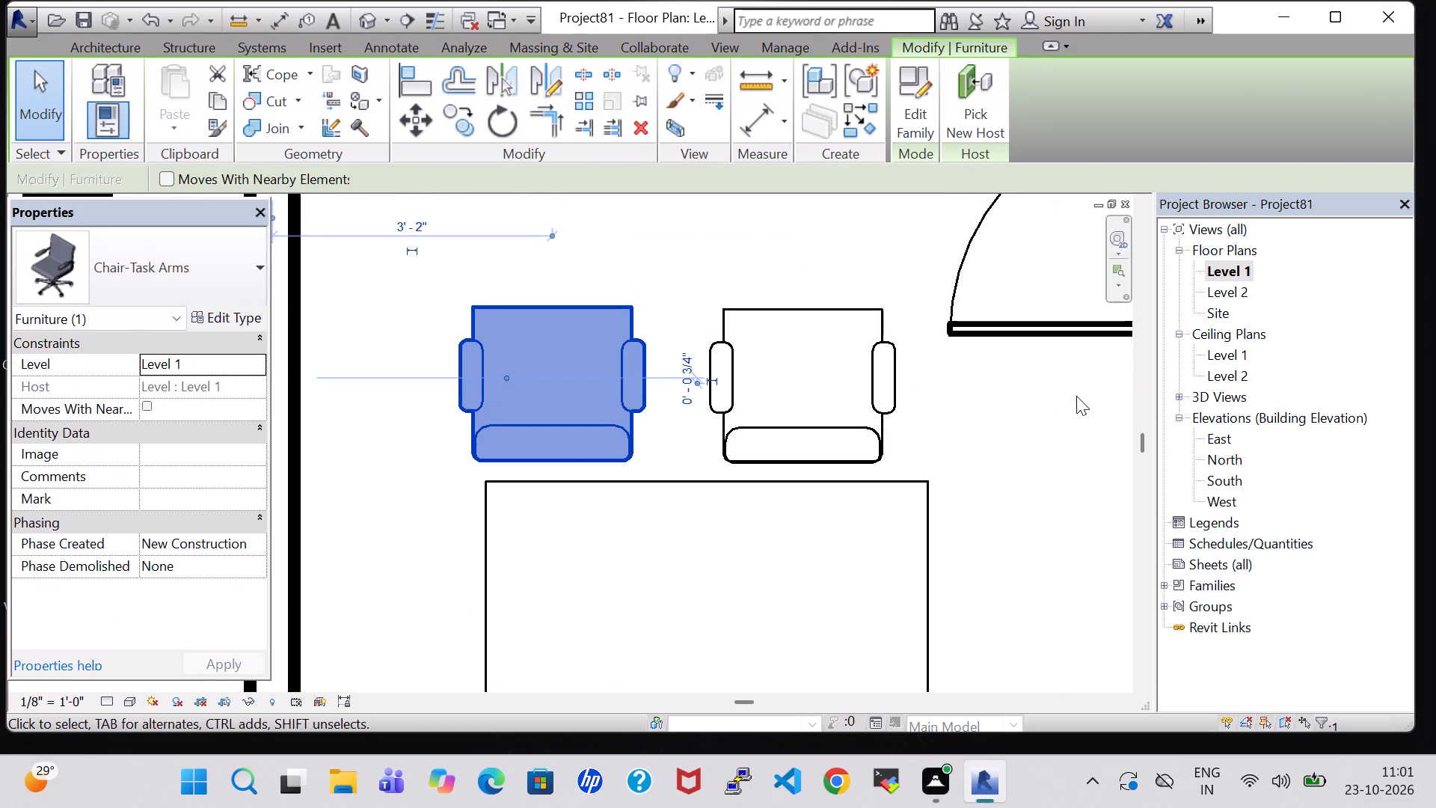
pyautogui.click(1080, 397)
# Nudge the room's exterior double glass door four steps up along its wall, away from the desk.
pyautogui.click(373, 19)
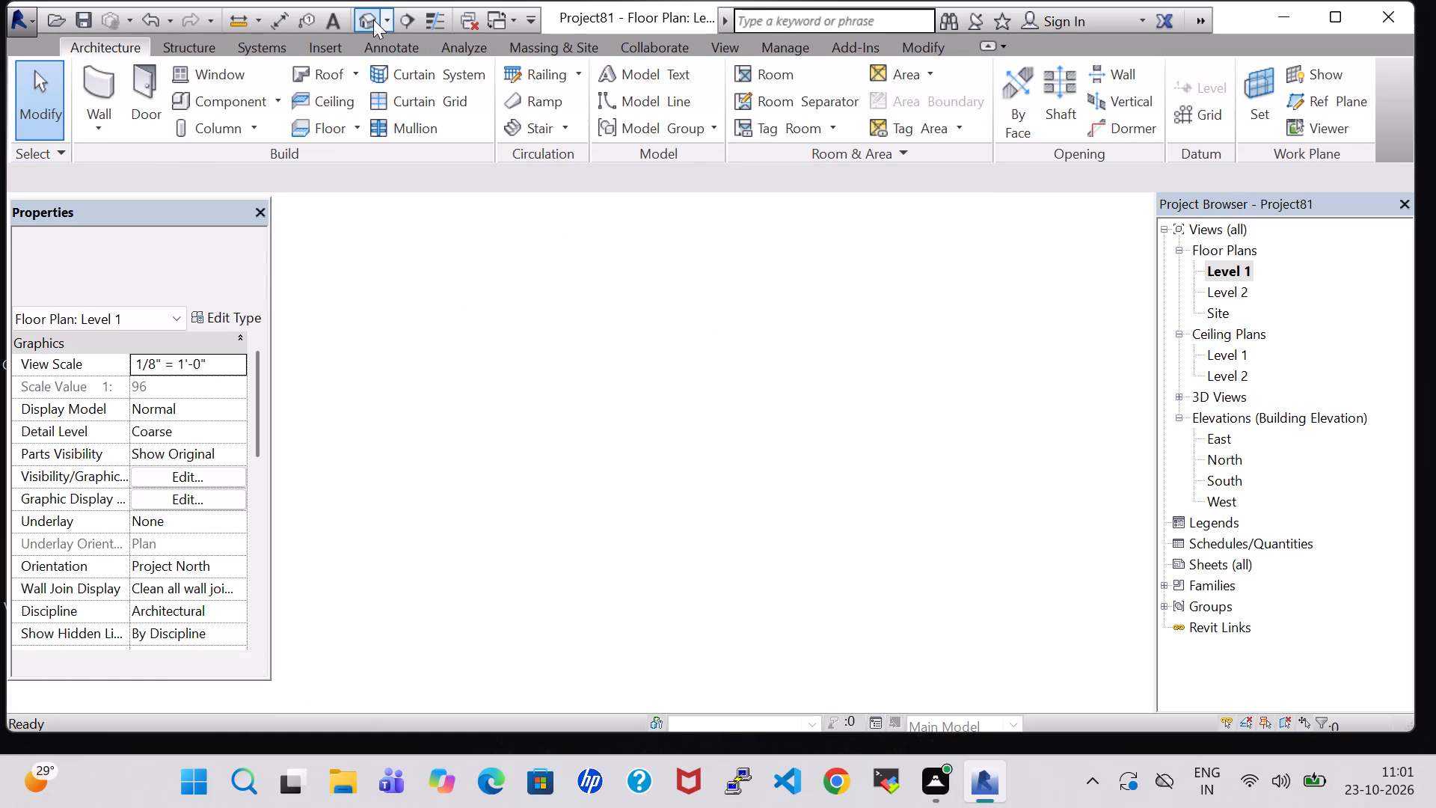
pyautogui.keyDown('shift'); pyautogui.moveTo(616, 350); pyautogui.dragTo(571, 441, button='middle'); pyautogui.keyUp('shift')
pyautogui.moveTo(758, 300); pyautogui.dragTo(716, 619, button='middle')
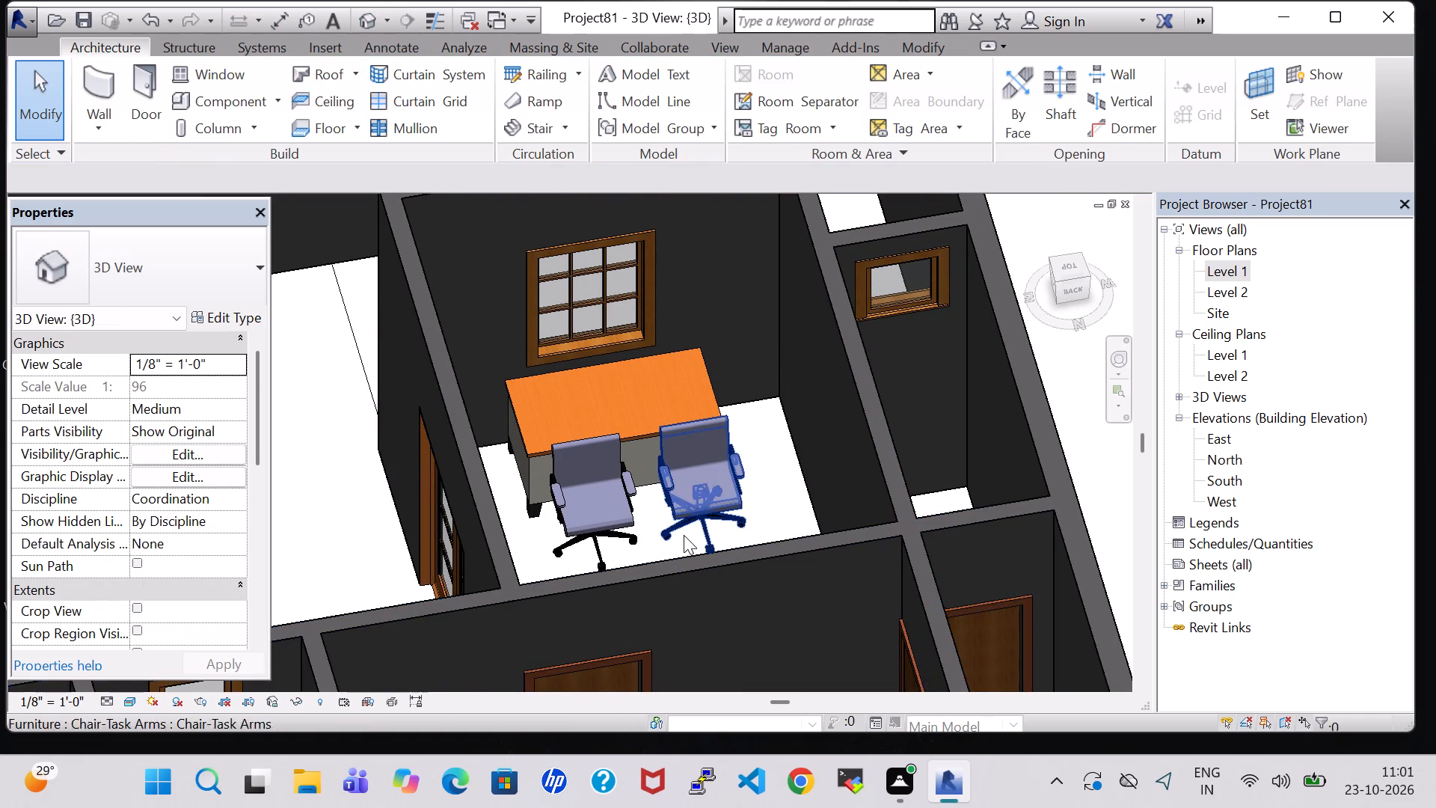
pyautogui.click(1260, 789)
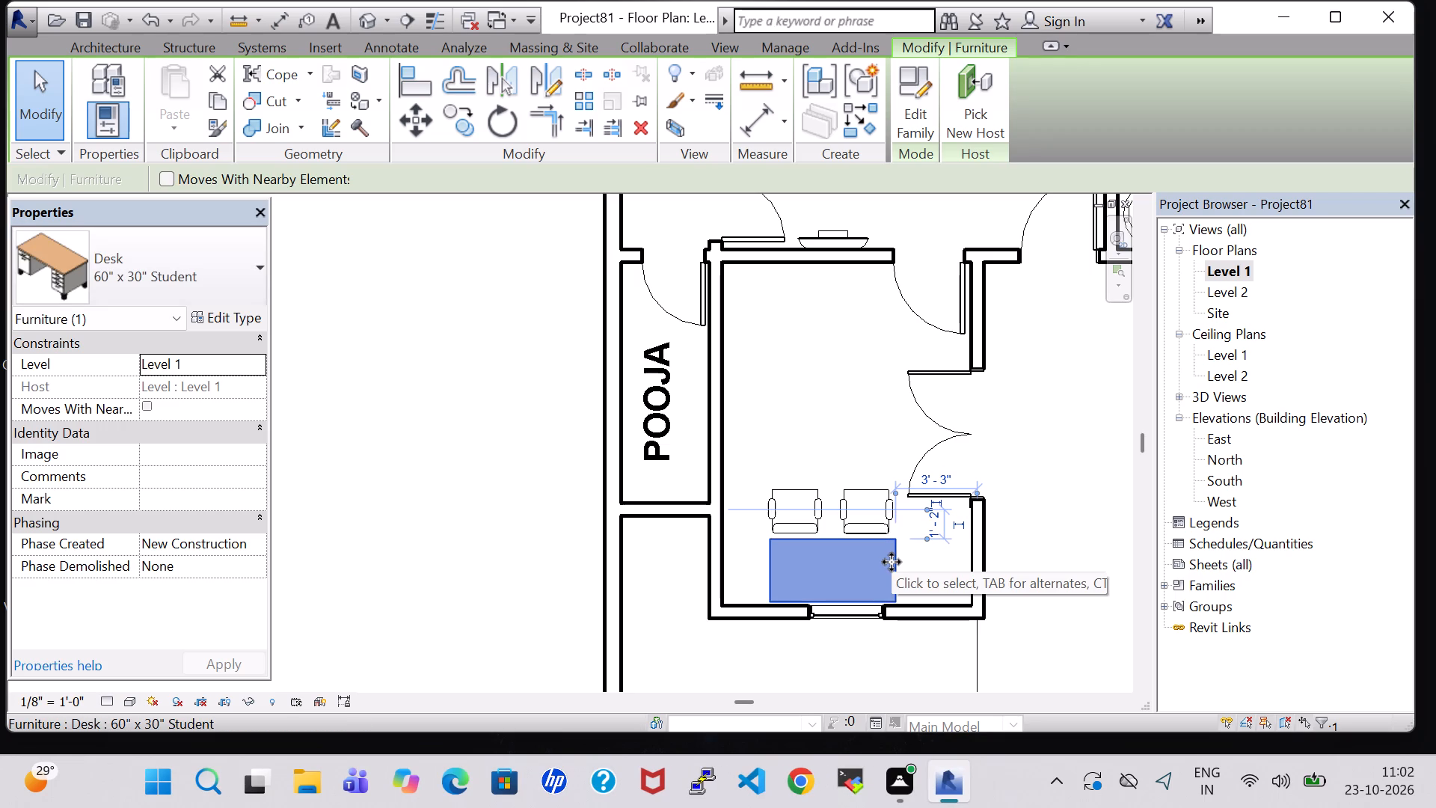
pyautogui.click(1069, 456)
pyautogui.click(959, 388)
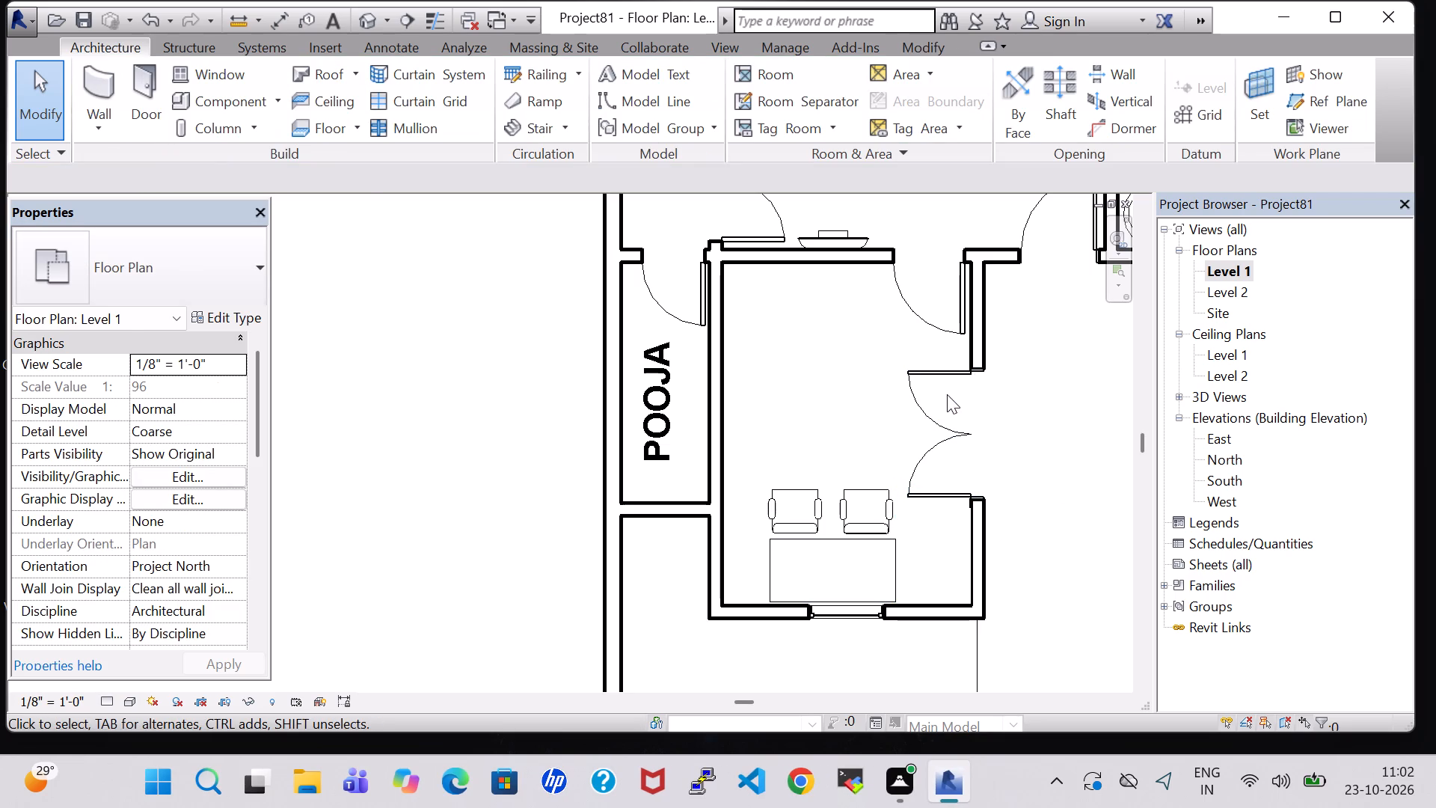
pyautogui.click(949, 425)
pyautogui.press('Up')
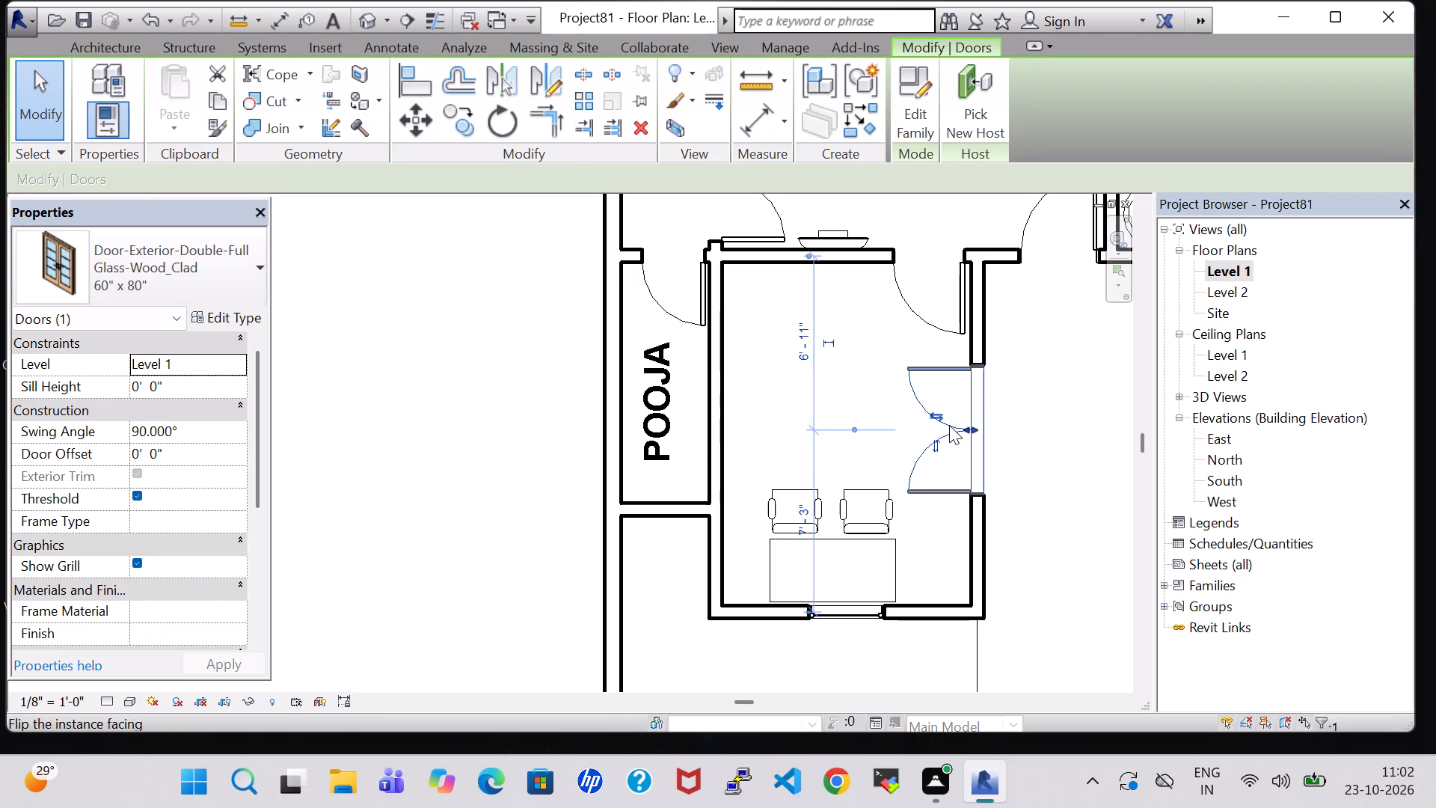
pyautogui.press('Up')
pyautogui.press('Up')
pyautogui.press('Up')
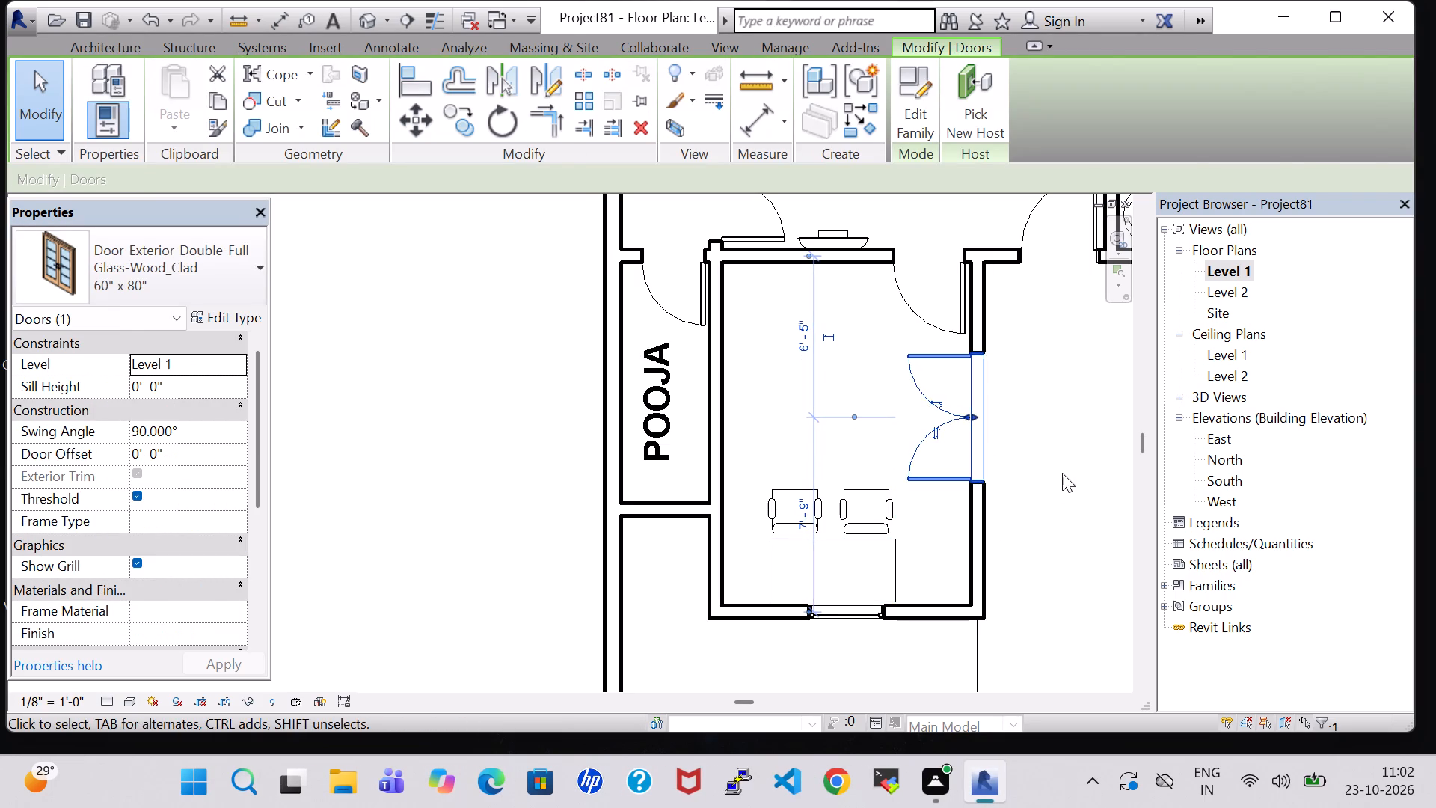
pyautogui.click(1067, 474)
# Save the project and switch to the 3D view of the desk area.
pyautogui.click(368, 19)
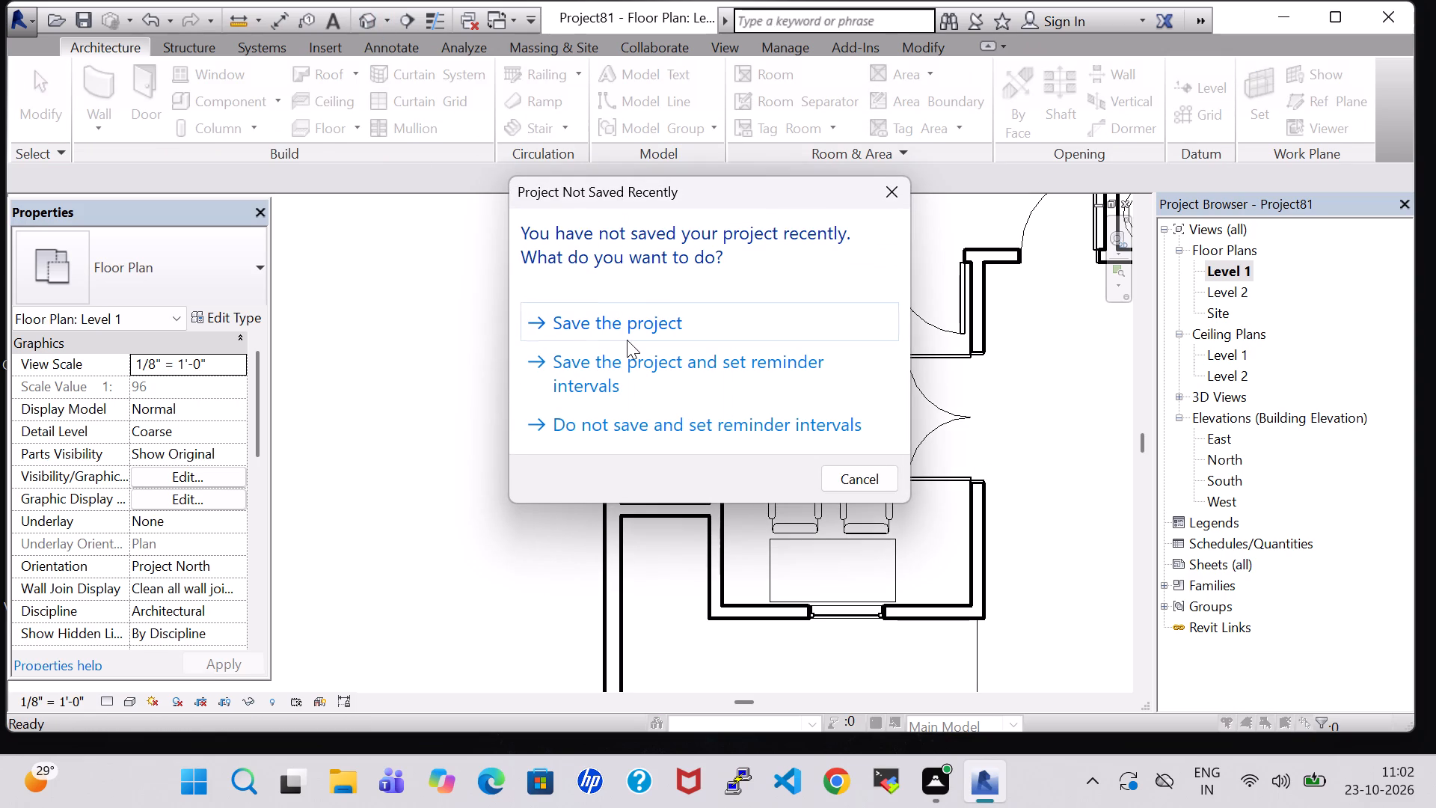
pyautogui.click(649, 317)
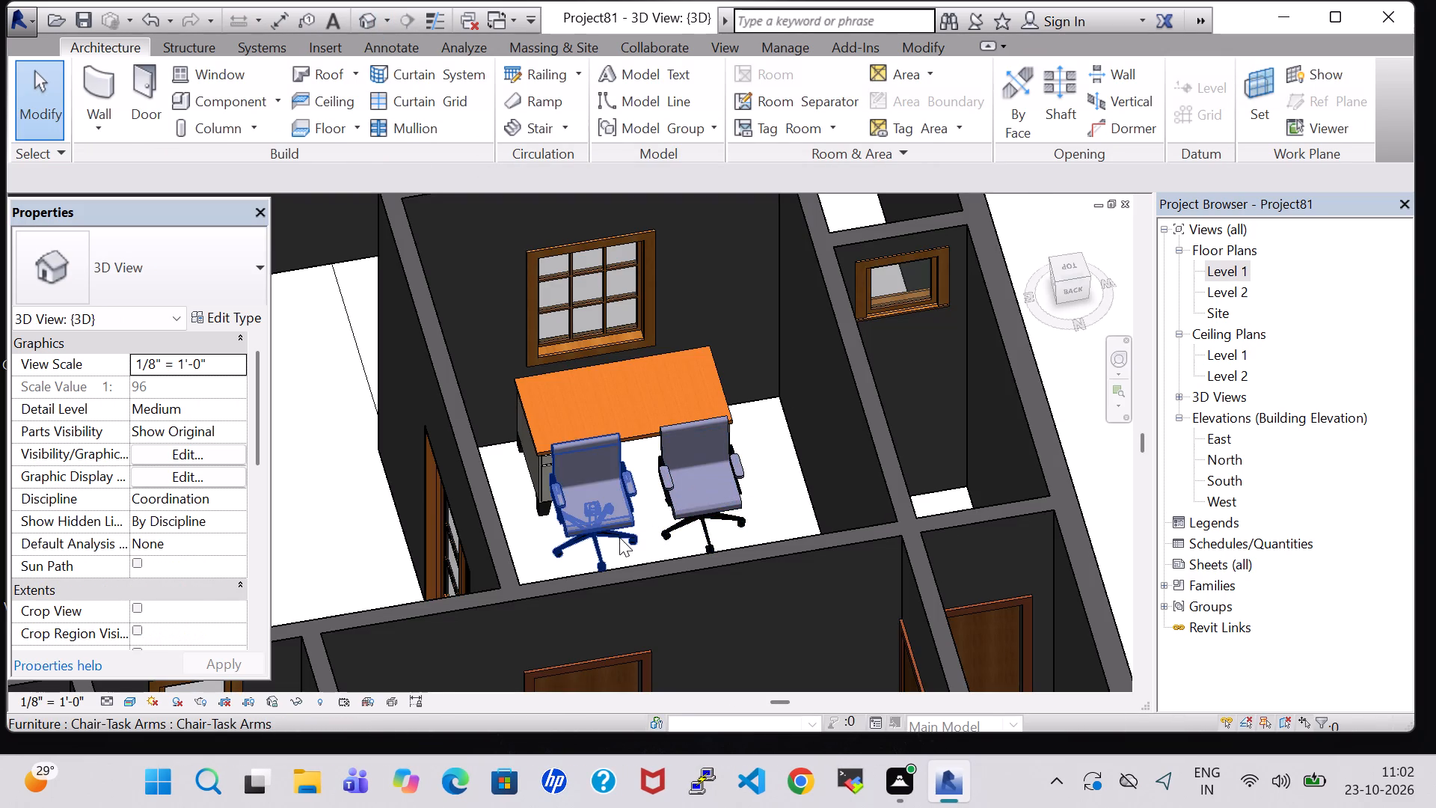
# Rotate both task chairs 180° so that they face the desk.
pyautogui.click(618, 537)
pyautogui.press('space')
pyautogui.press('space')
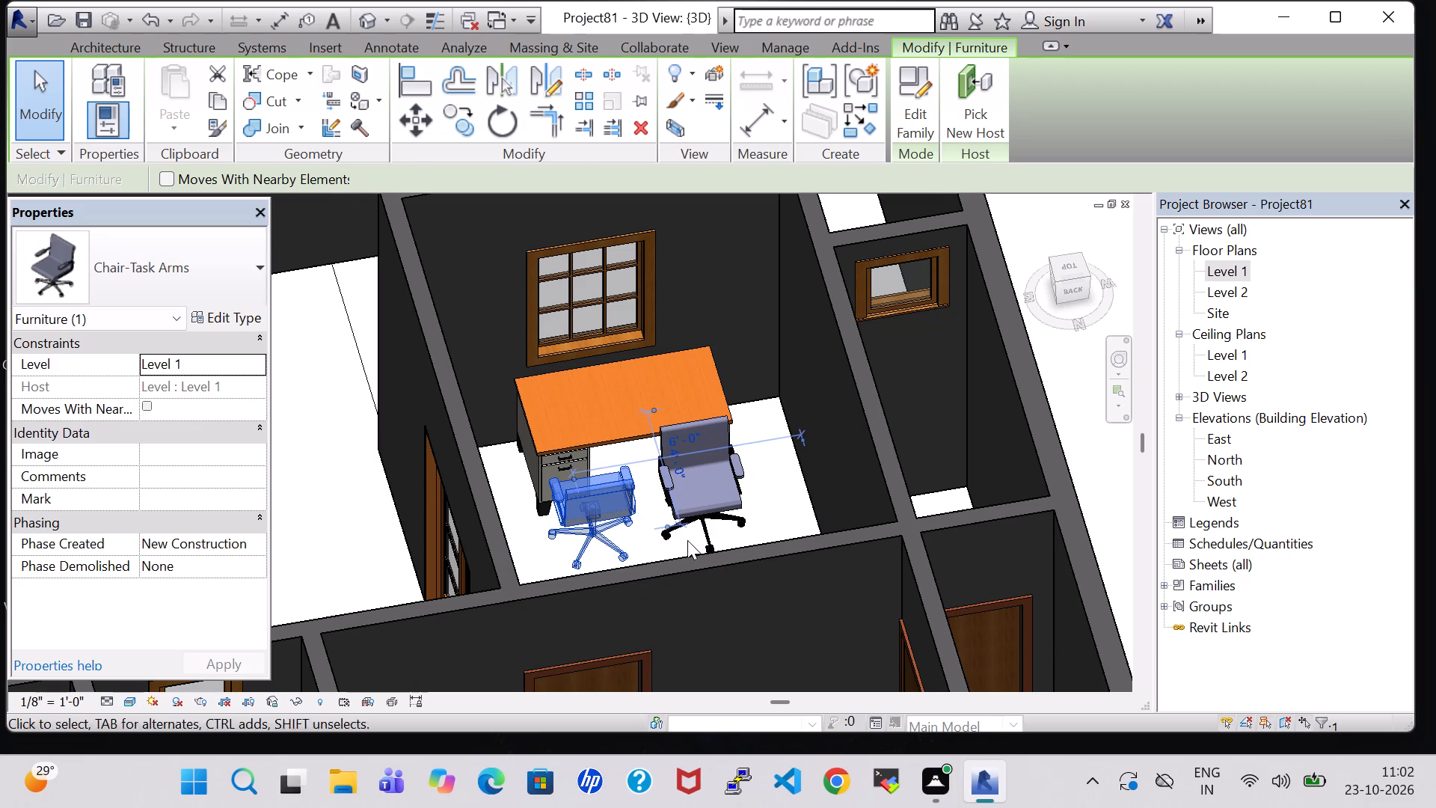
pyautogui.click(712, 515)
pyautogui.press('space')
pyautogui.press('space')
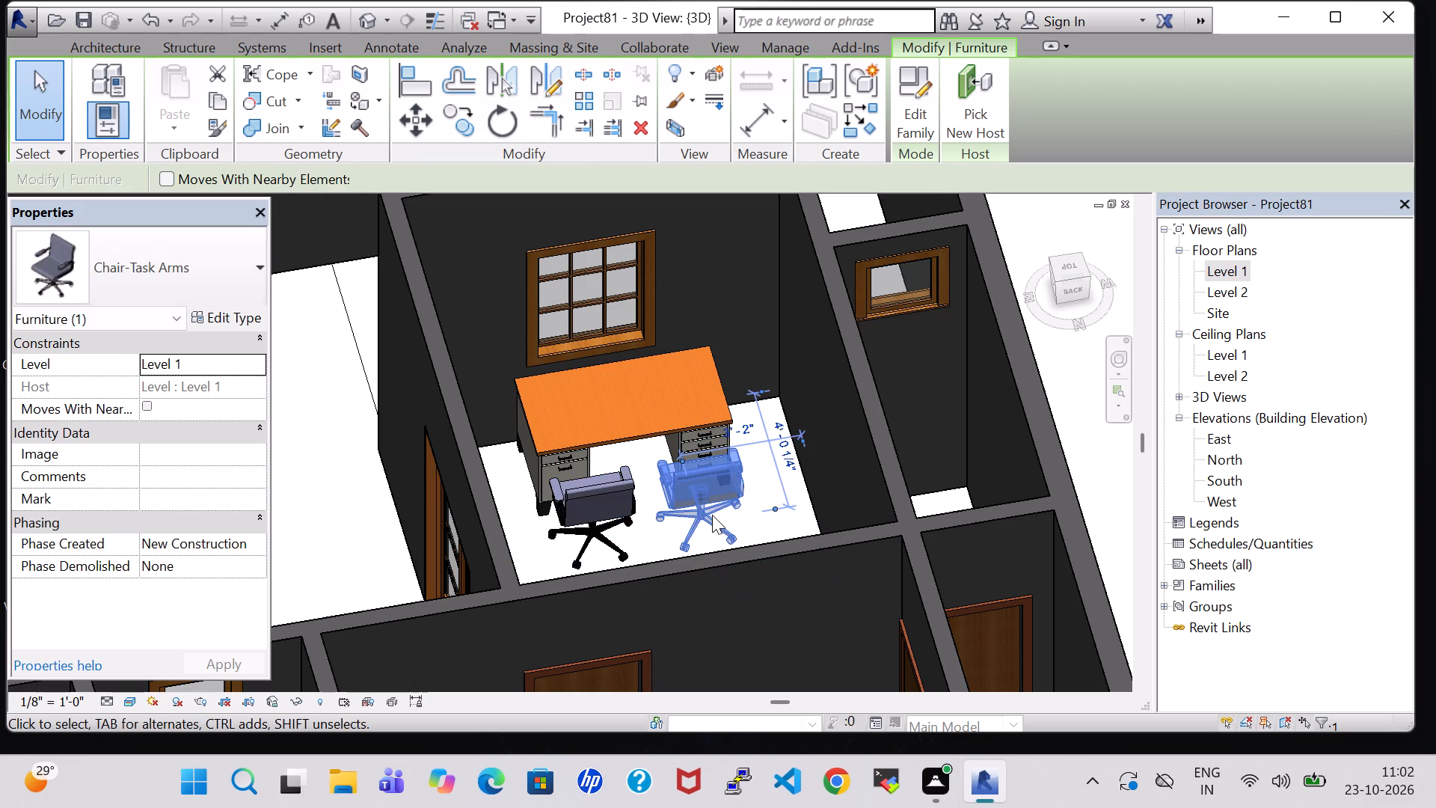
pyautogui.click(755, 280)
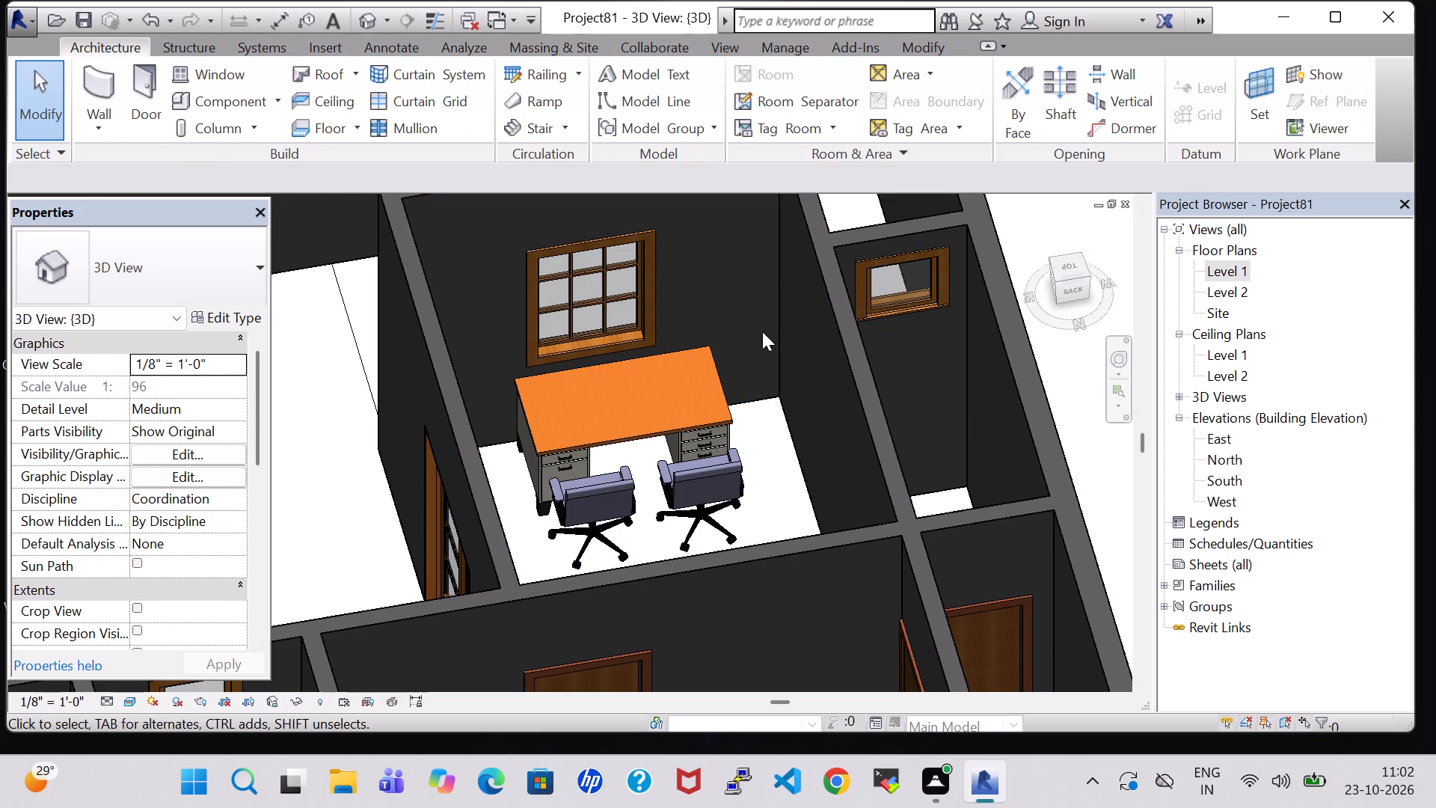
# On the Level 1 plan, place a copy of the hall's Chair-Corbu in the desk room, backing onto the pooja wall about 2'-5" from the hall wall.
pyautogui.keyDown('shift'); pyautogui.moveTo(762, 331); pyautogui.dragTo(820, 457, button='middle'); pyautogui.keyUp('shift')
pyautogui.doubleClick(1239, 270)
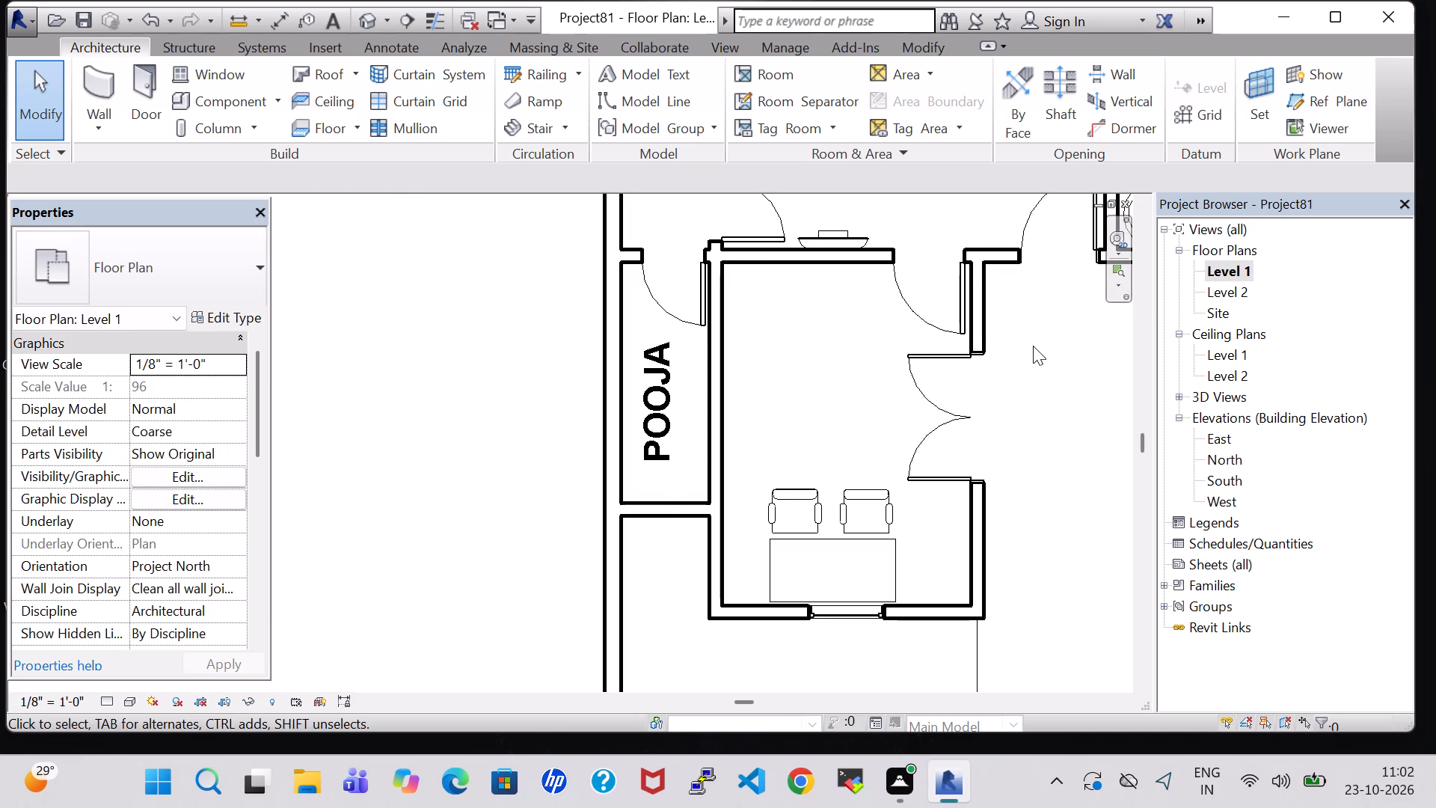
pyautogui.scroll(-1, 1033, 346)
pyautogui.moveTo(1010, 243); pyautogui.dragTo(984, 444, button='middle')
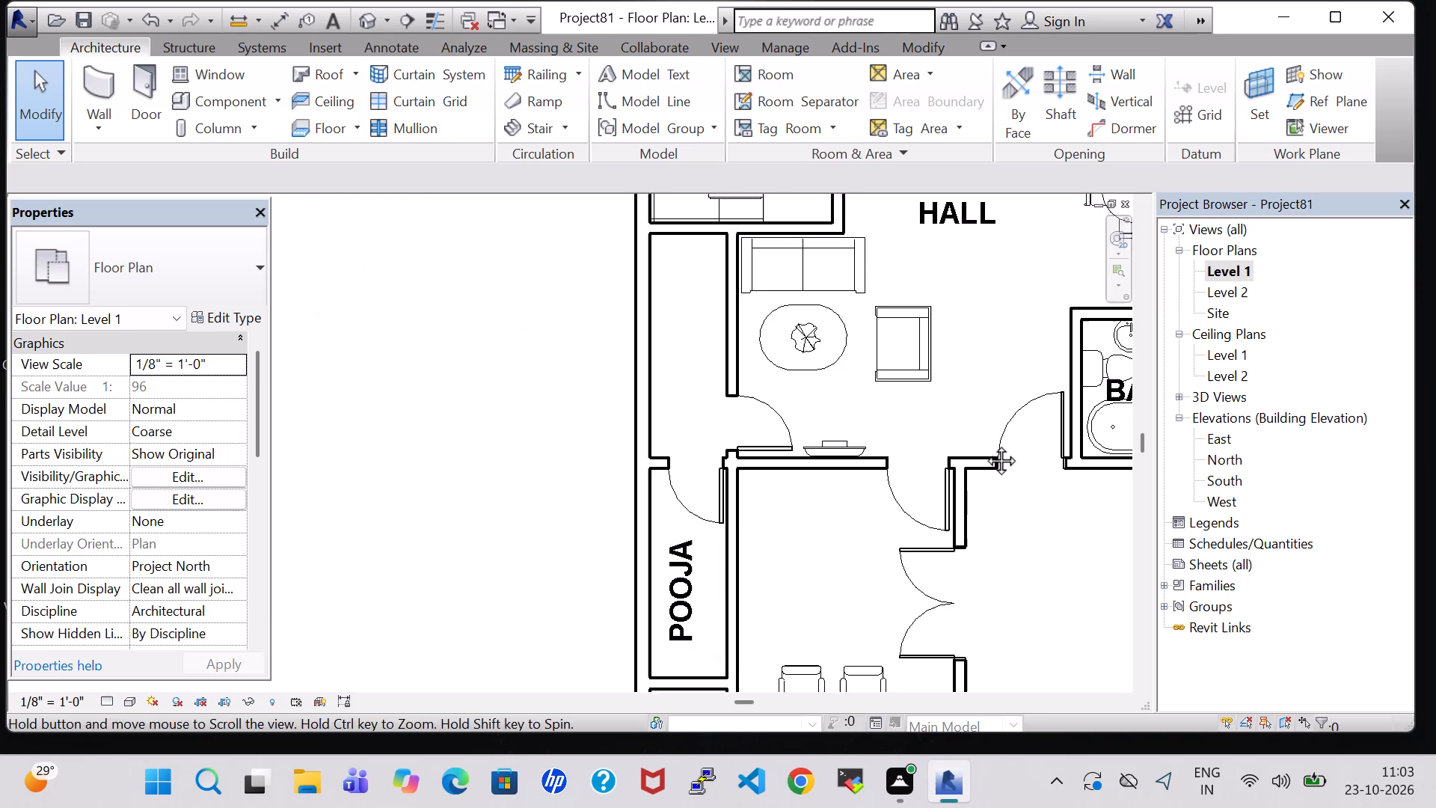
pyautogui.moveTo(984, 444); pyautogui.dragTo(984, 449, button='middle')
pyautogui.click(909, 379)
pyautogui.rightClick(909, 379)
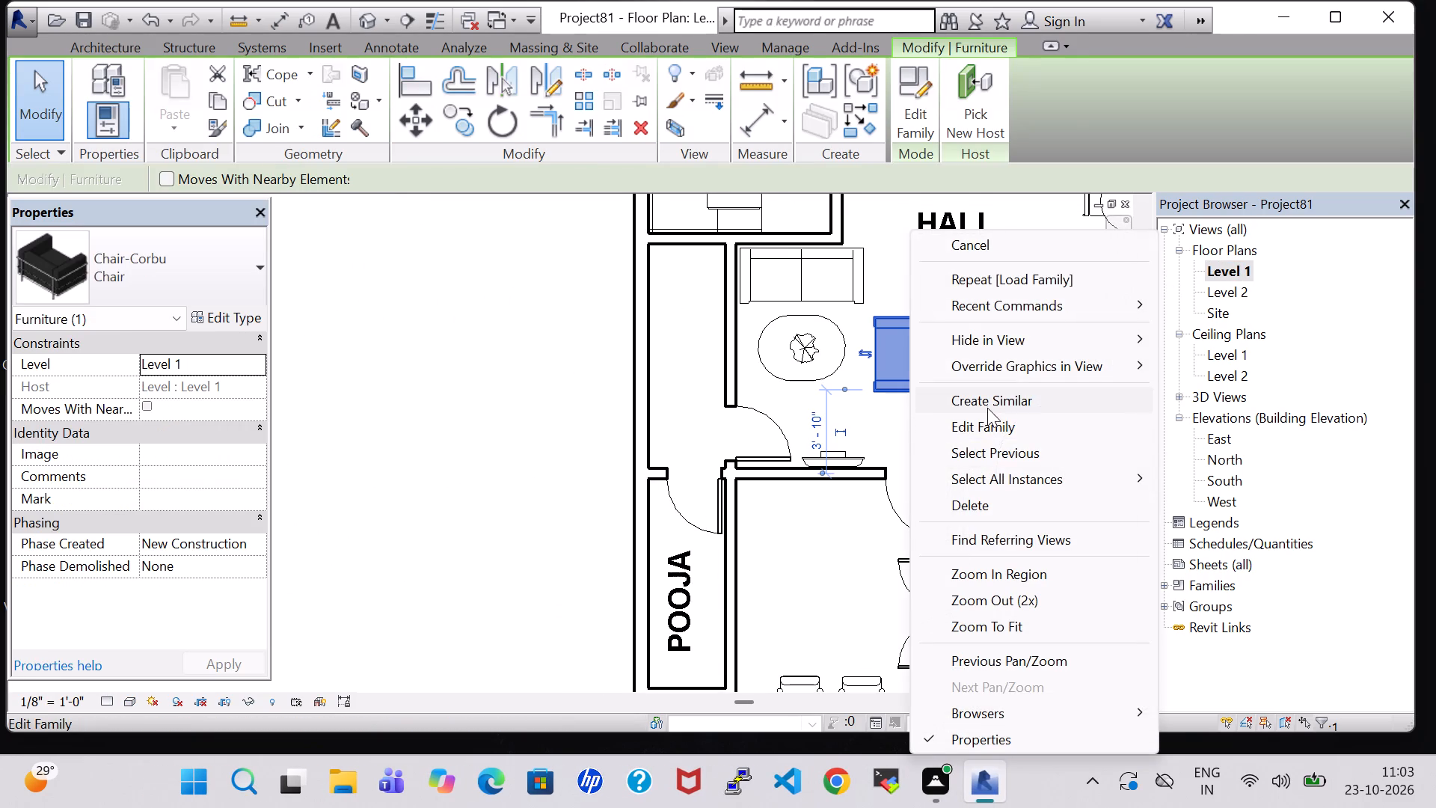
pyautogui.click(987, 405)
pyautogui.press('space')
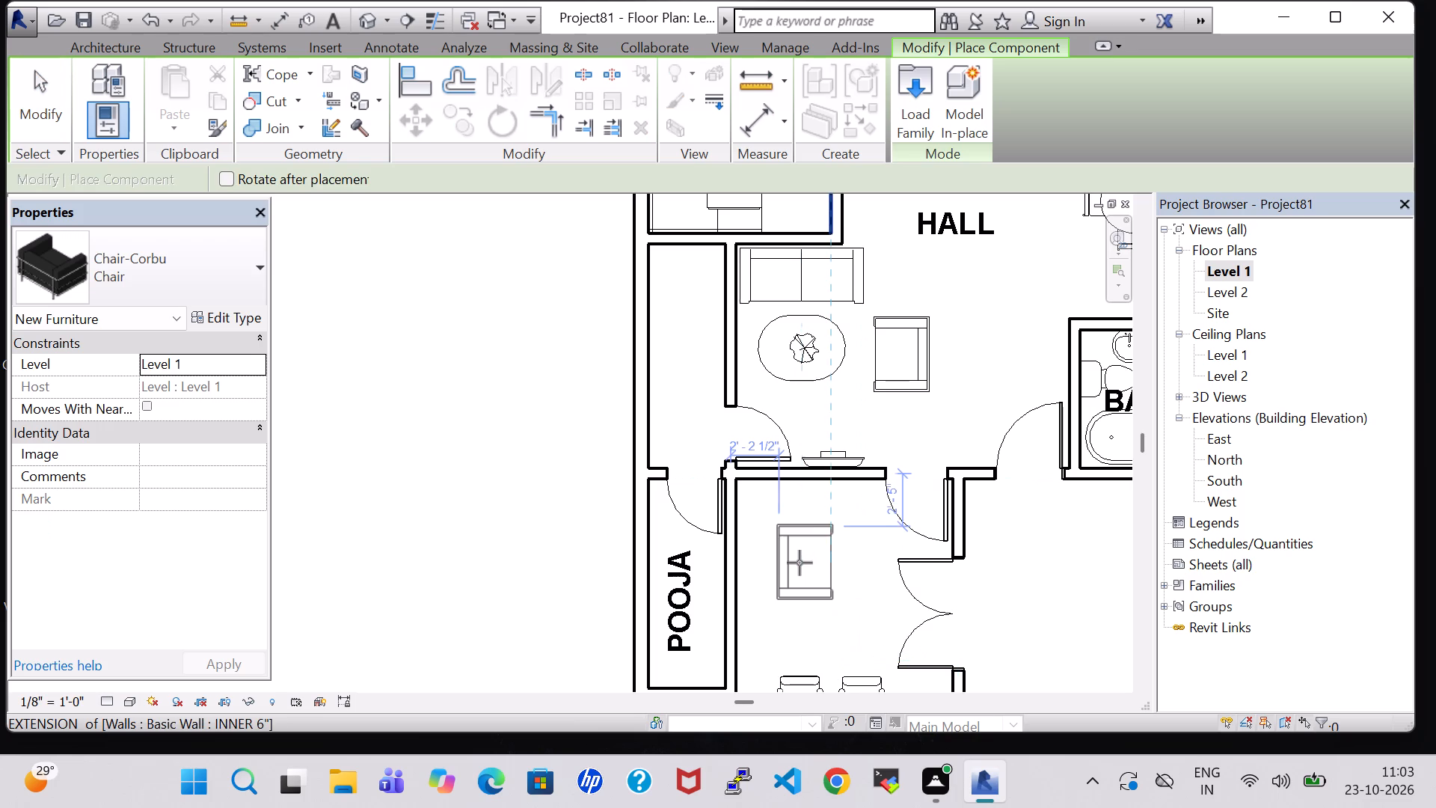
pyautogui.scroll(3, 779, 563)
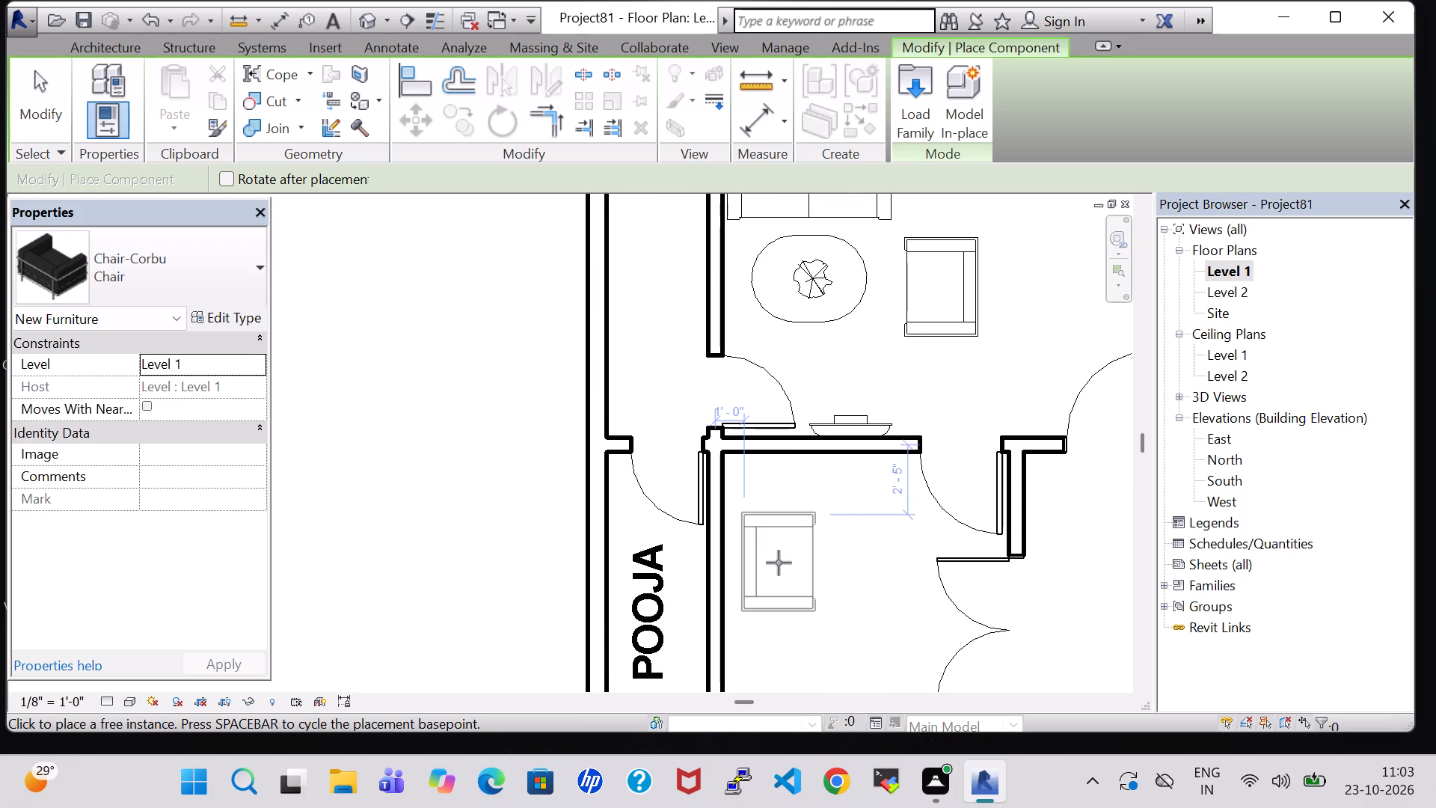
pyautogui.click(774, 563)
pyautogui.press('Escape')
pyautogui.press('Escape')
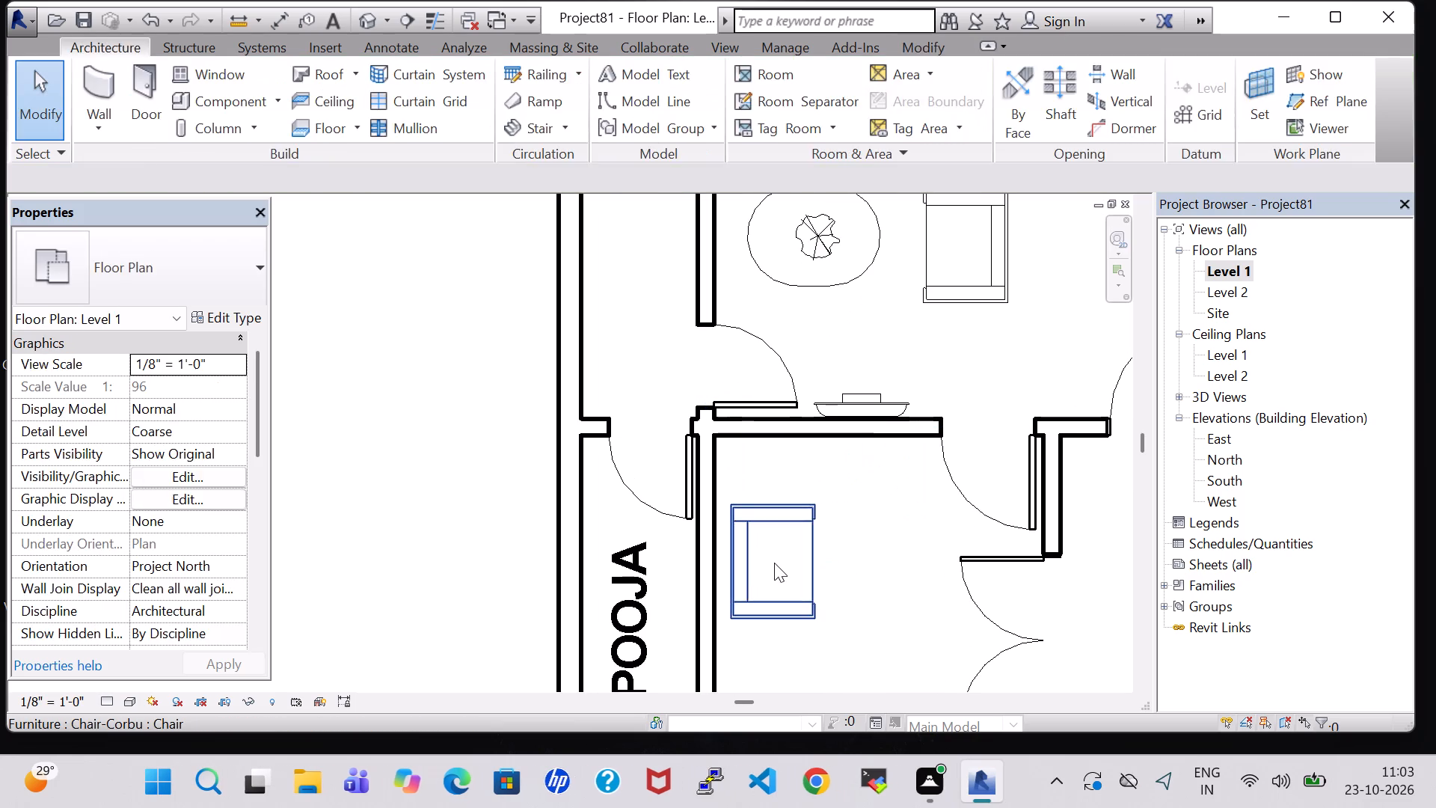
# Nudge the new Chair-Corbu two steps left towards the pooja room wall.
pyautogui.click(774, 563)
pyautogui.press('Left')
pyautogui.press('Left')
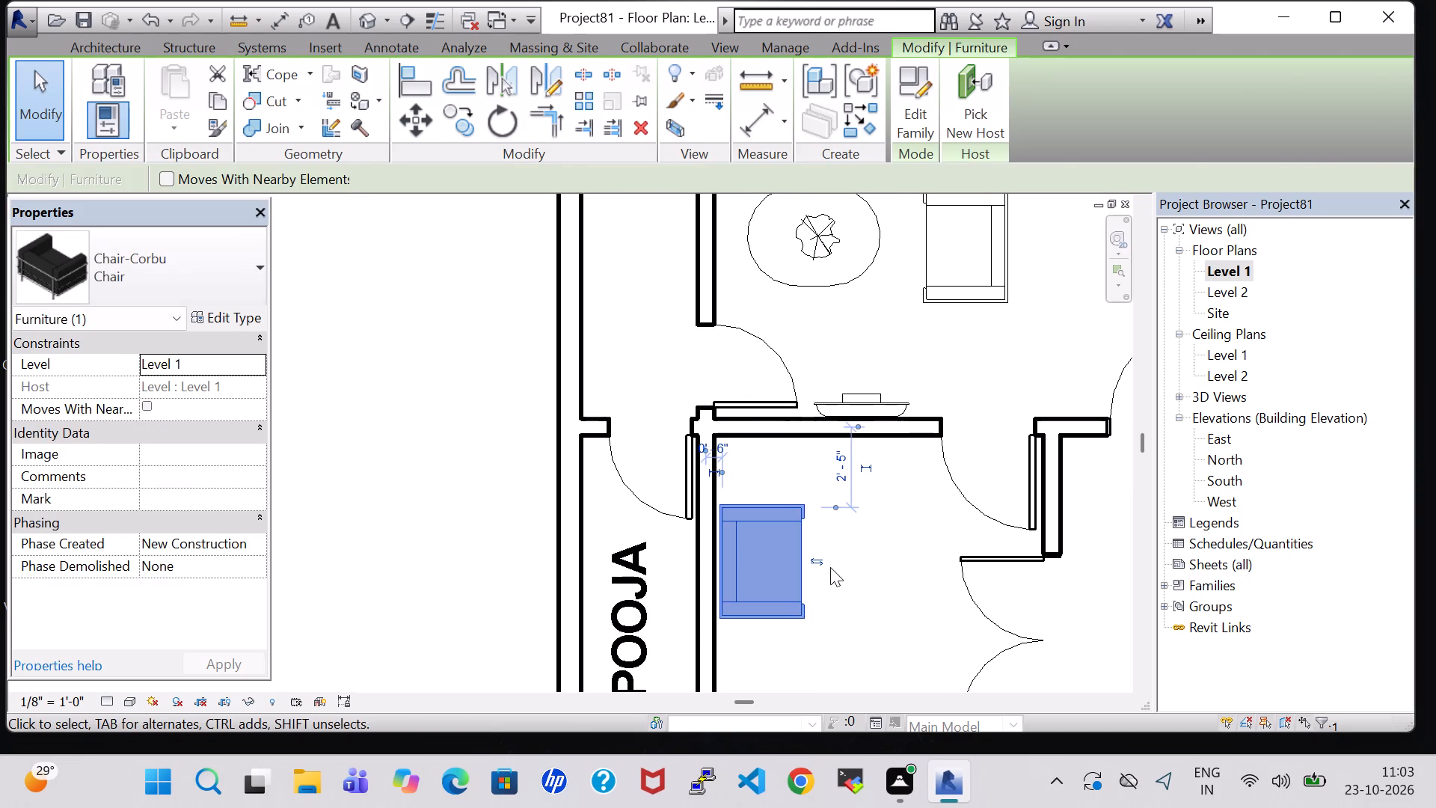
pyautogui.click(878, 581)
# Load the Table-Ellipse family from the Furniture library's Tables folder.
pyautogui.scroll(-7, 878, 581)
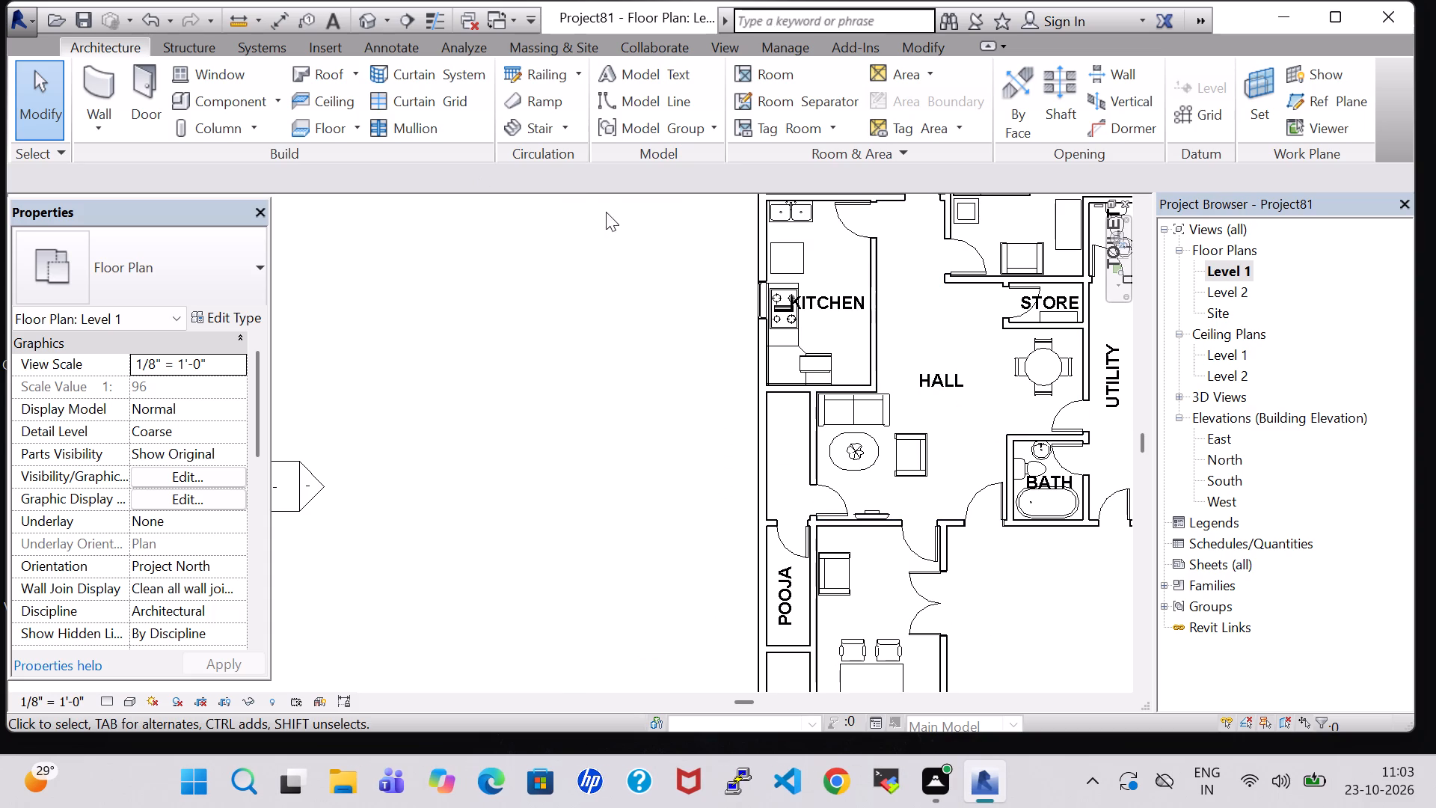
pyautogui.click(227, 97)
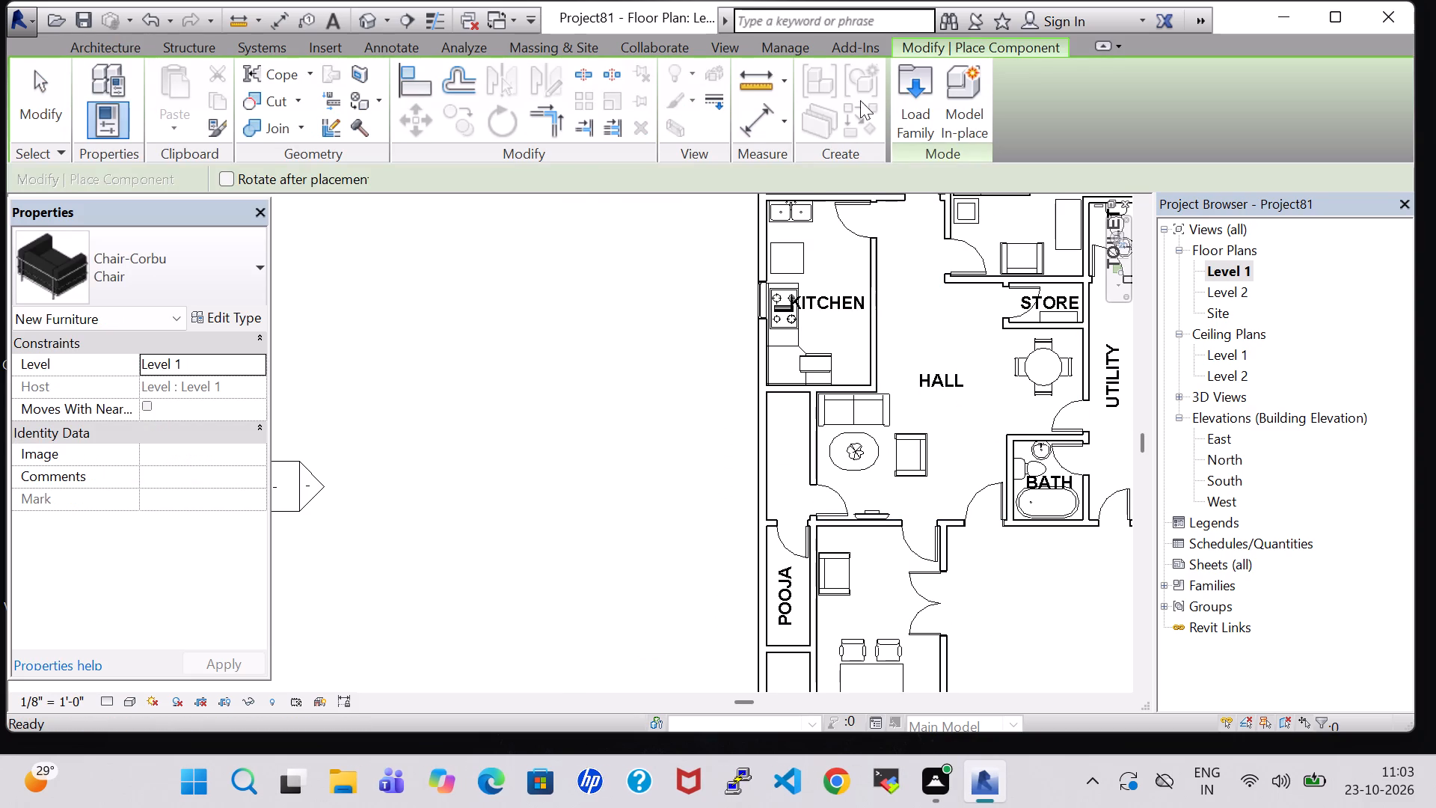
pyautogui.click(912, 96)
pyautogui.doubleClick(843, 514)
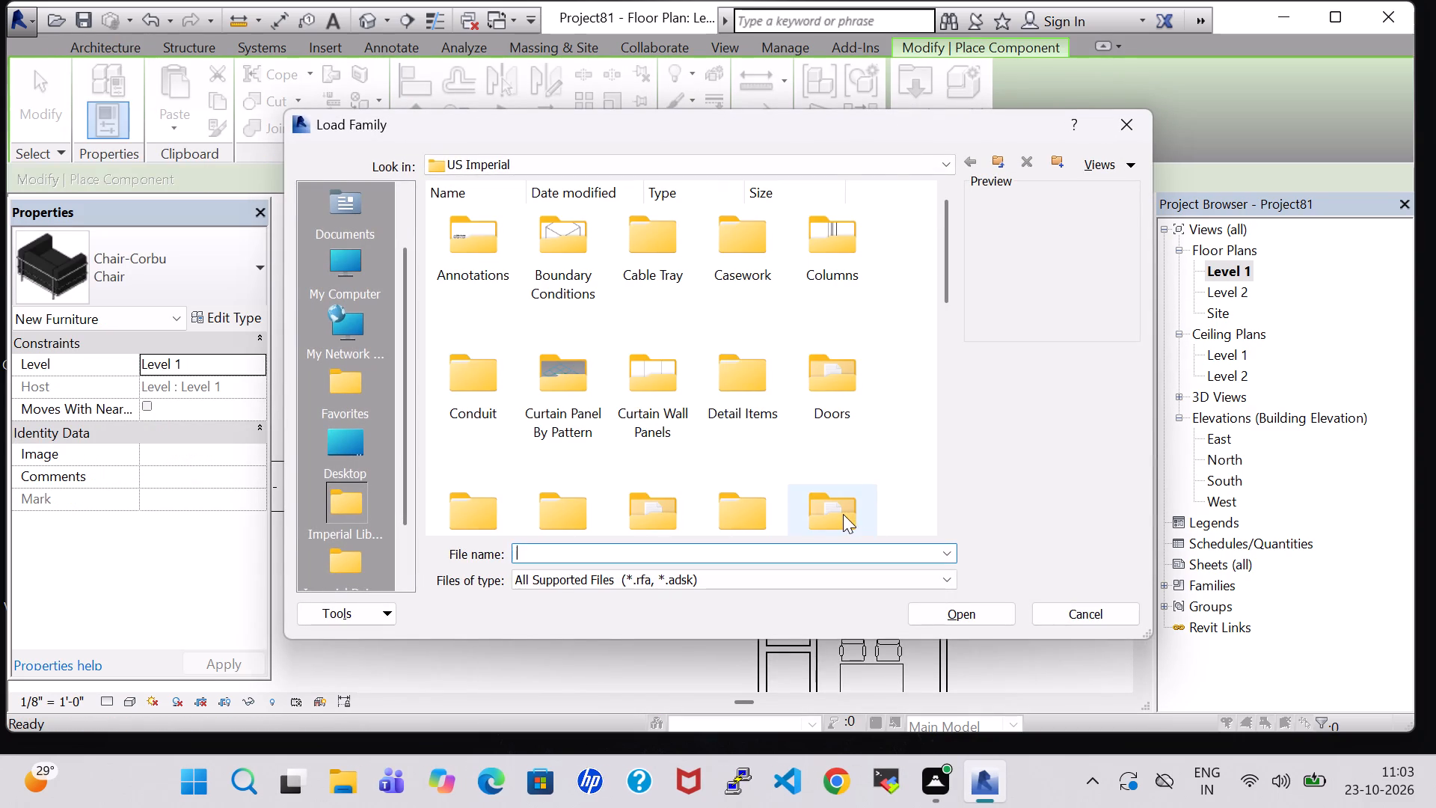
pyautogui.doubleClick(744, 257)
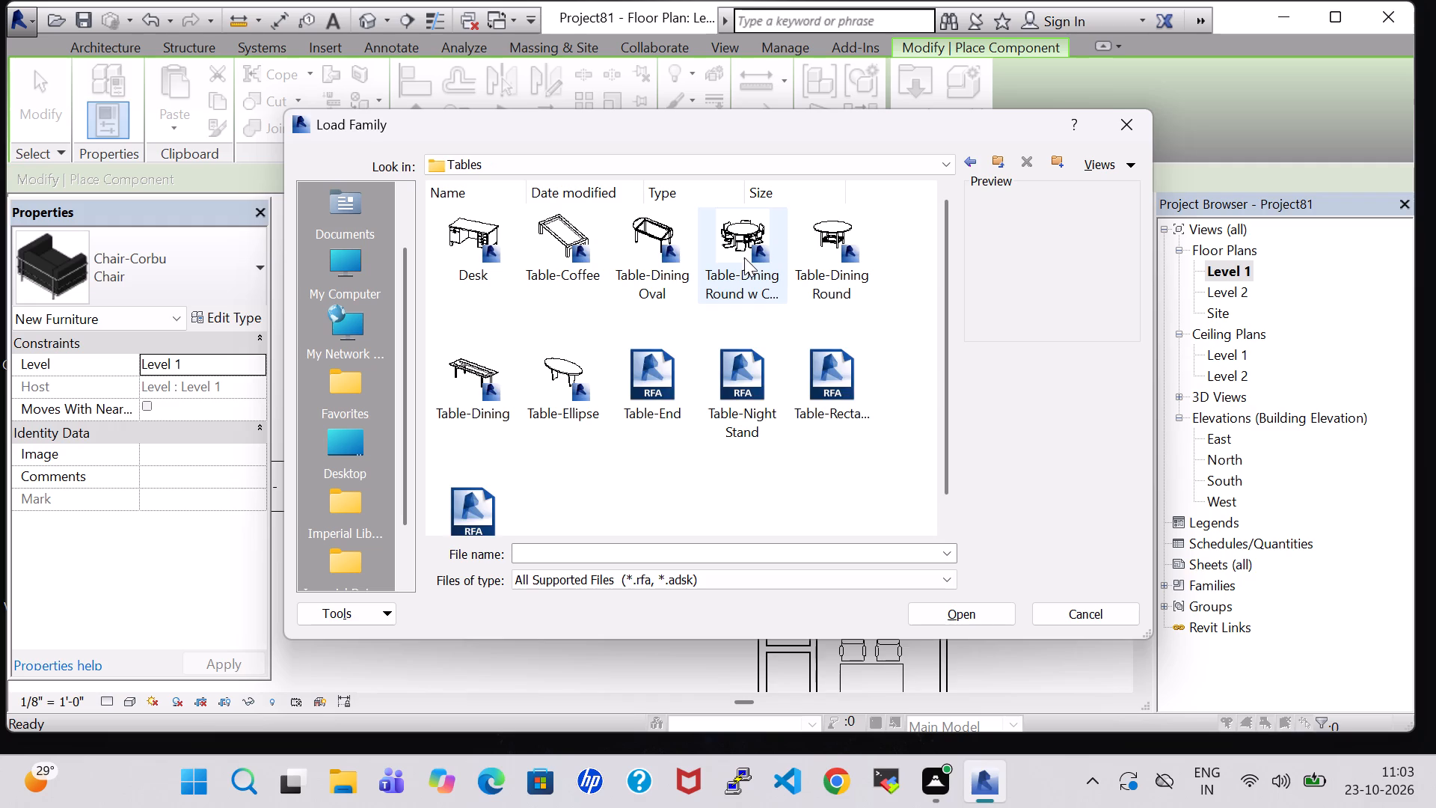
pyautogui.click(548, 367)
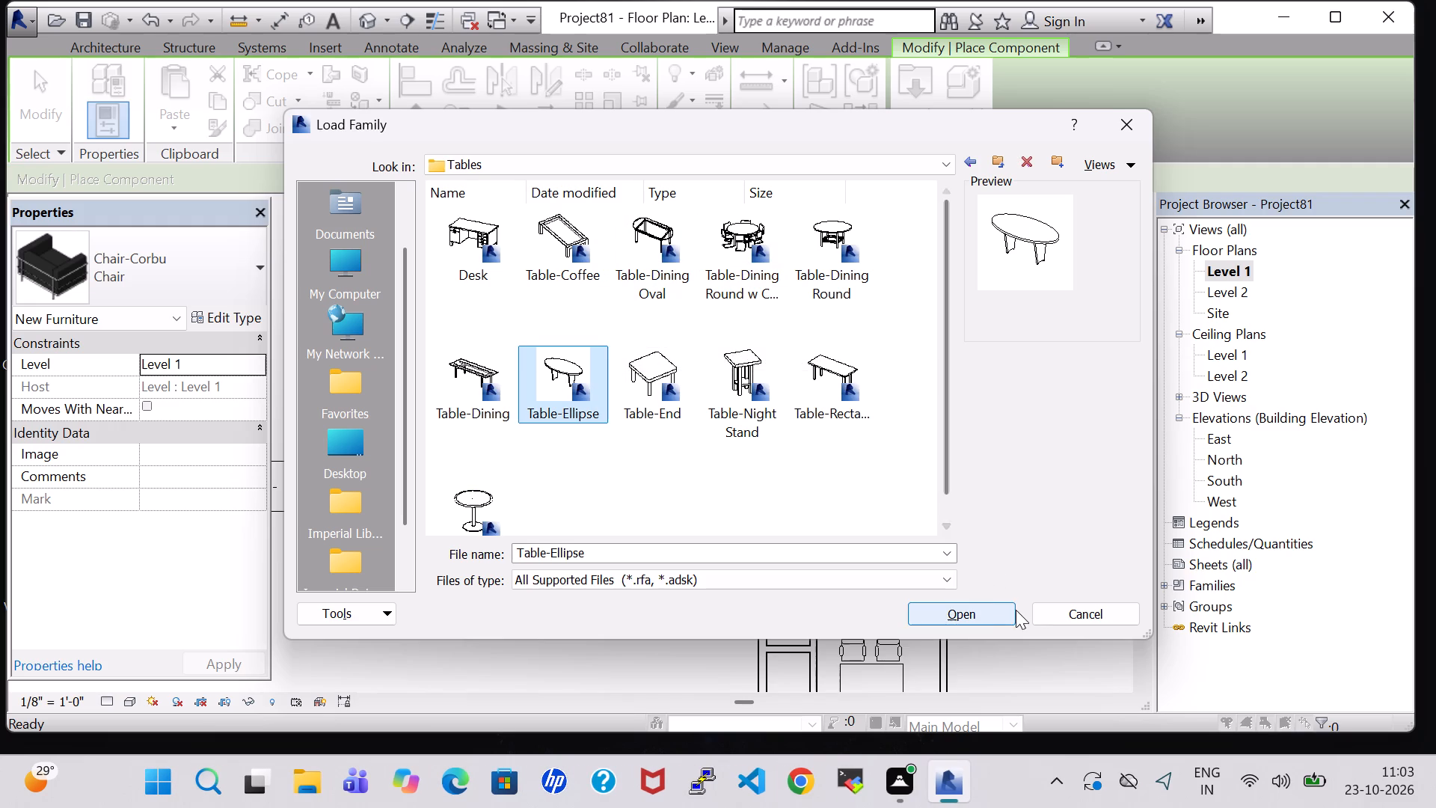
pyautogui.click(1003, 613)
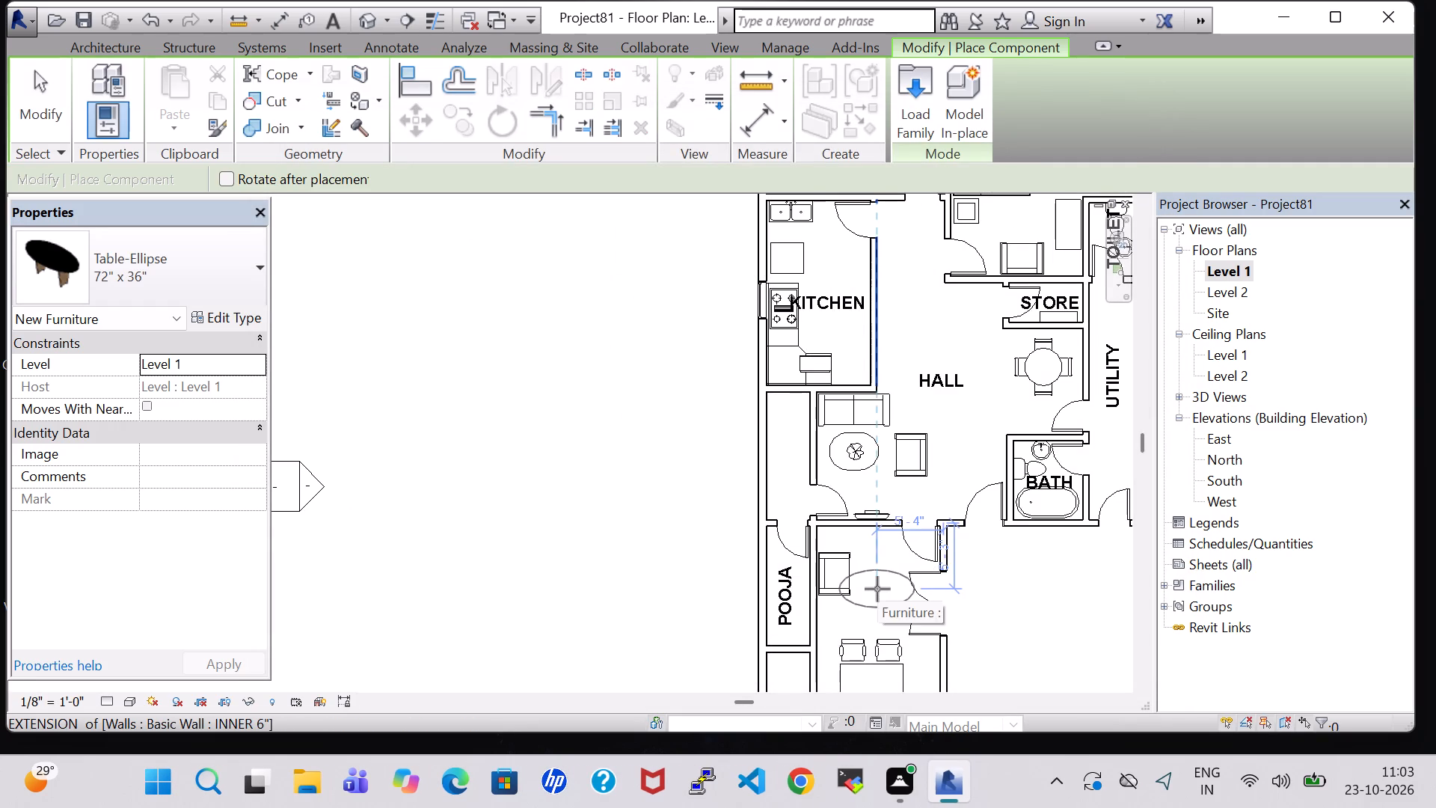
# Place a Table-Ellipse 72" x 36" upright in plan, centred in line with the Chair-Corbu and about 5'-1" from the pooja wall.
pyautogui.press('space')
pyautogui.scroll(4, 877, 589)
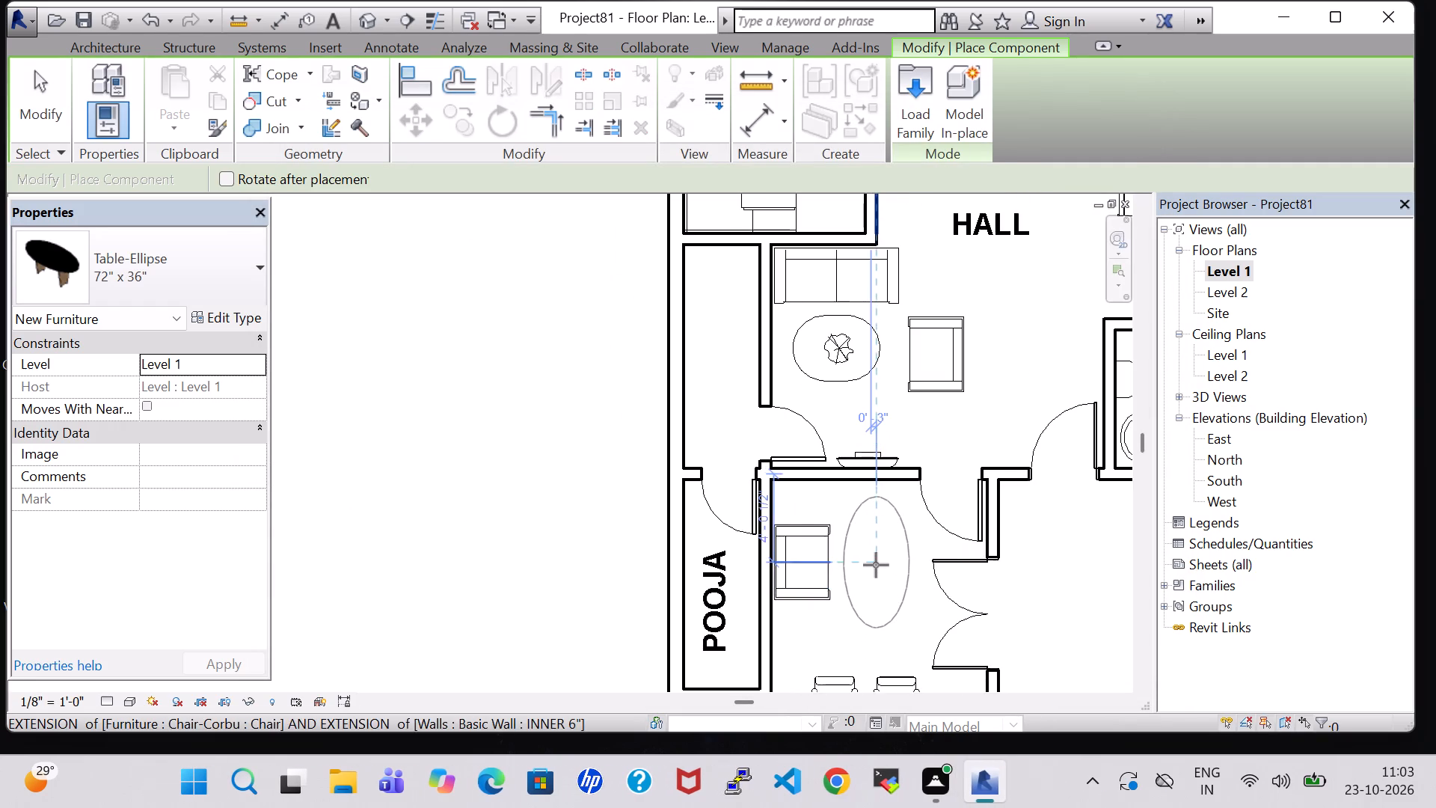
pyautogui.click(876, 565)
pyautogui.press('Escape')
pyautogui.press('Escape')
# Change the elliptical table beside the pooja room to the Table-Ellipse 60" x 48" type.
pyautogui.click(876, 565)
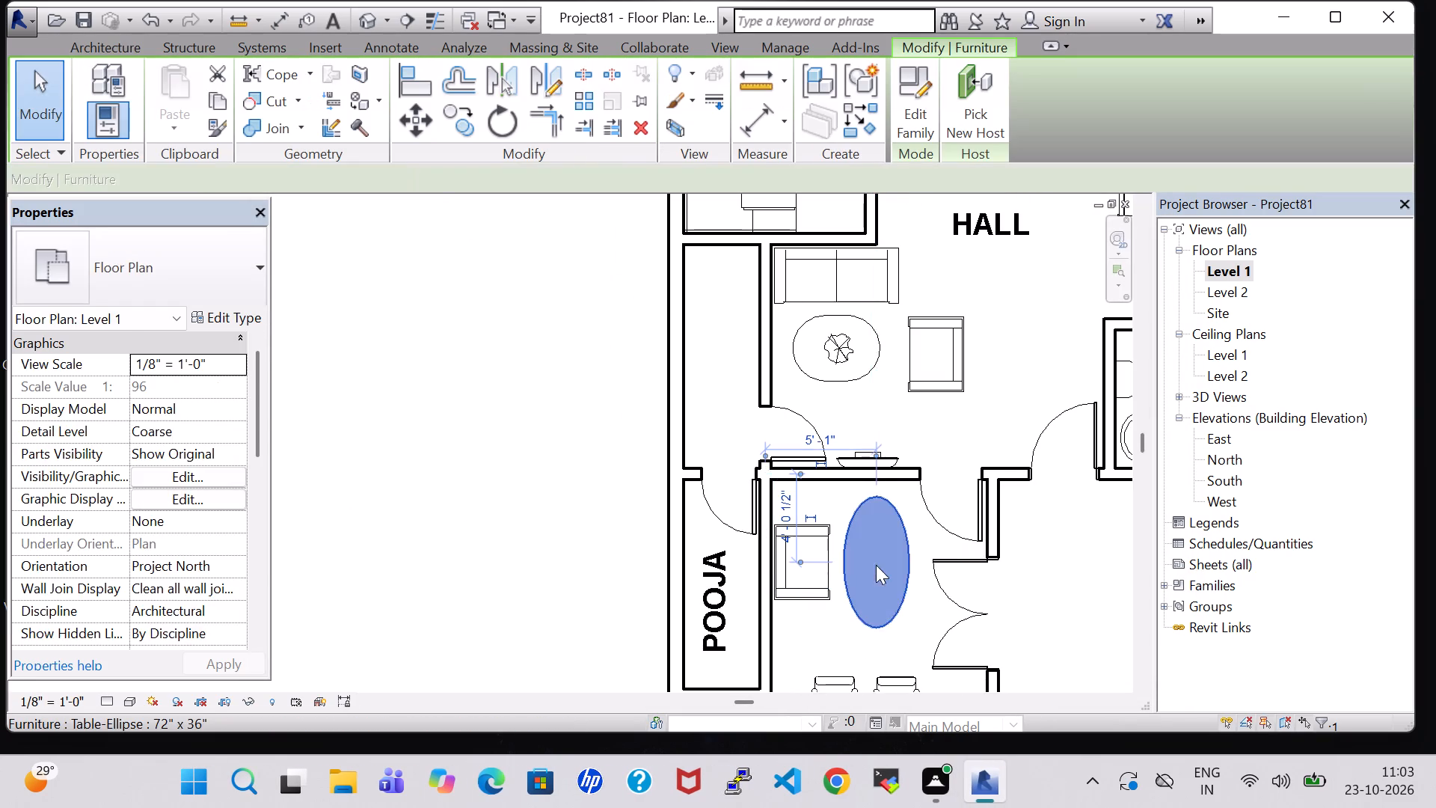
pyautogui.click(238, 325)
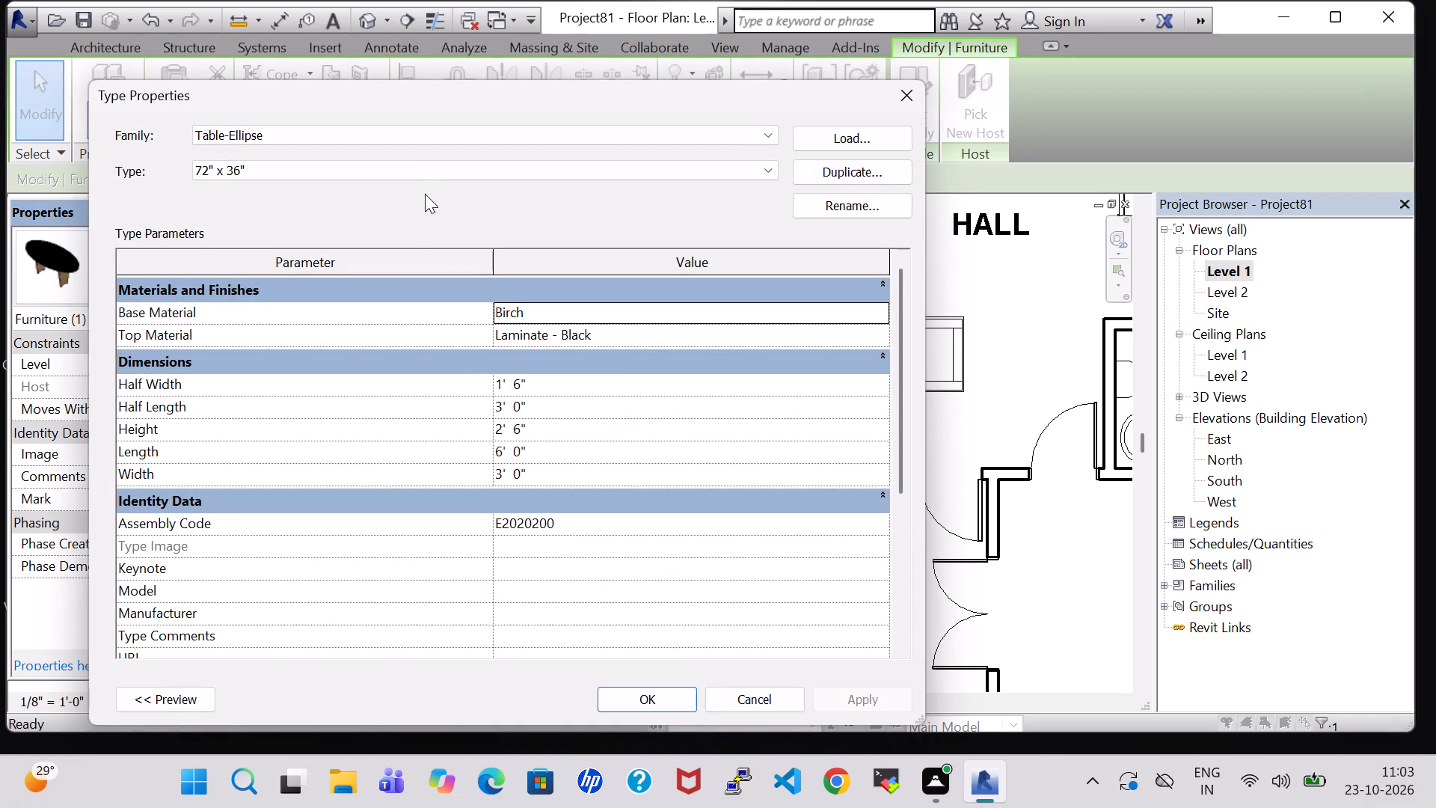
pyautogui.click(420, 172)
pyautogui.click(417, 195)
pyautogui.click(417, 159)
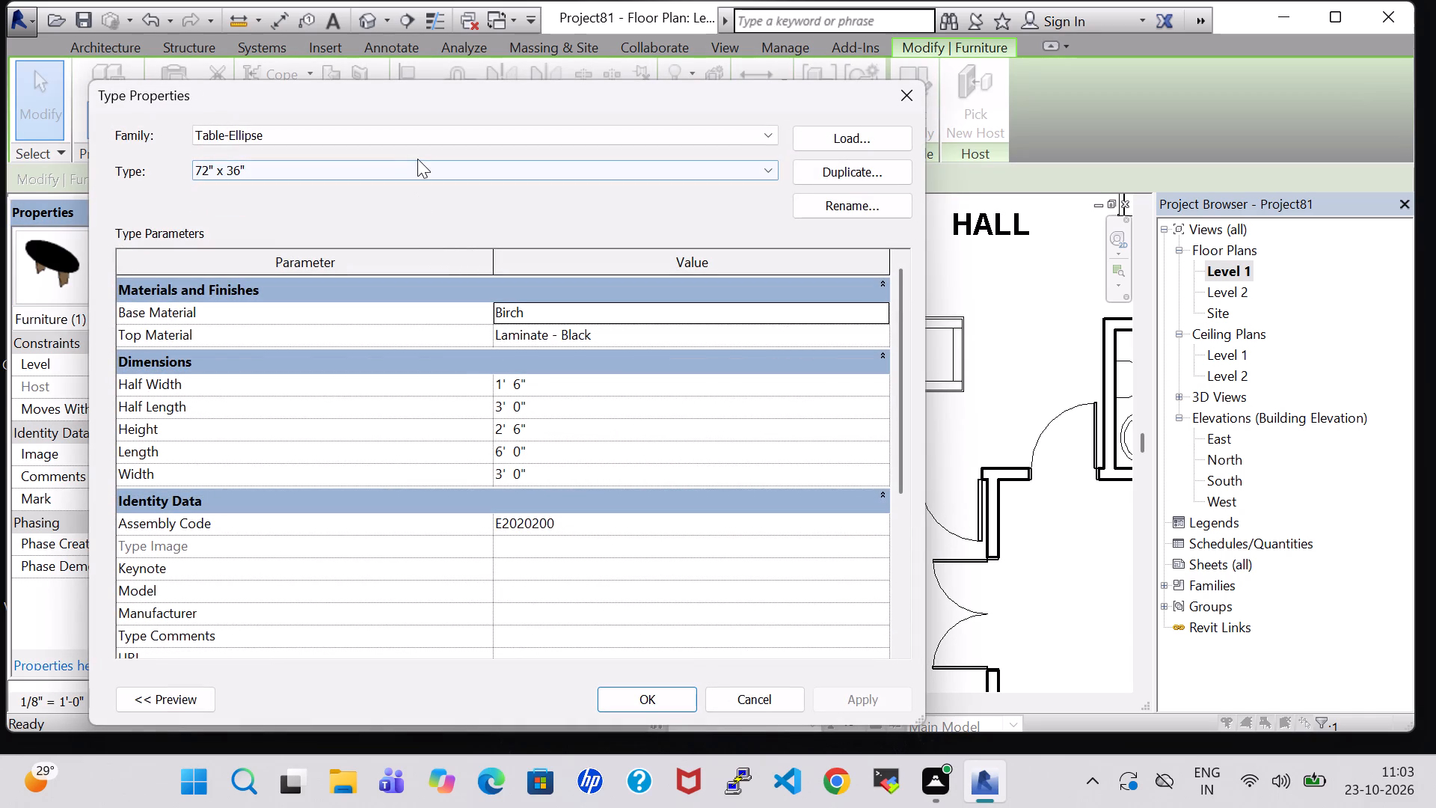
pyautogui.click(417, 170)
pyautogui.click(417, 186)
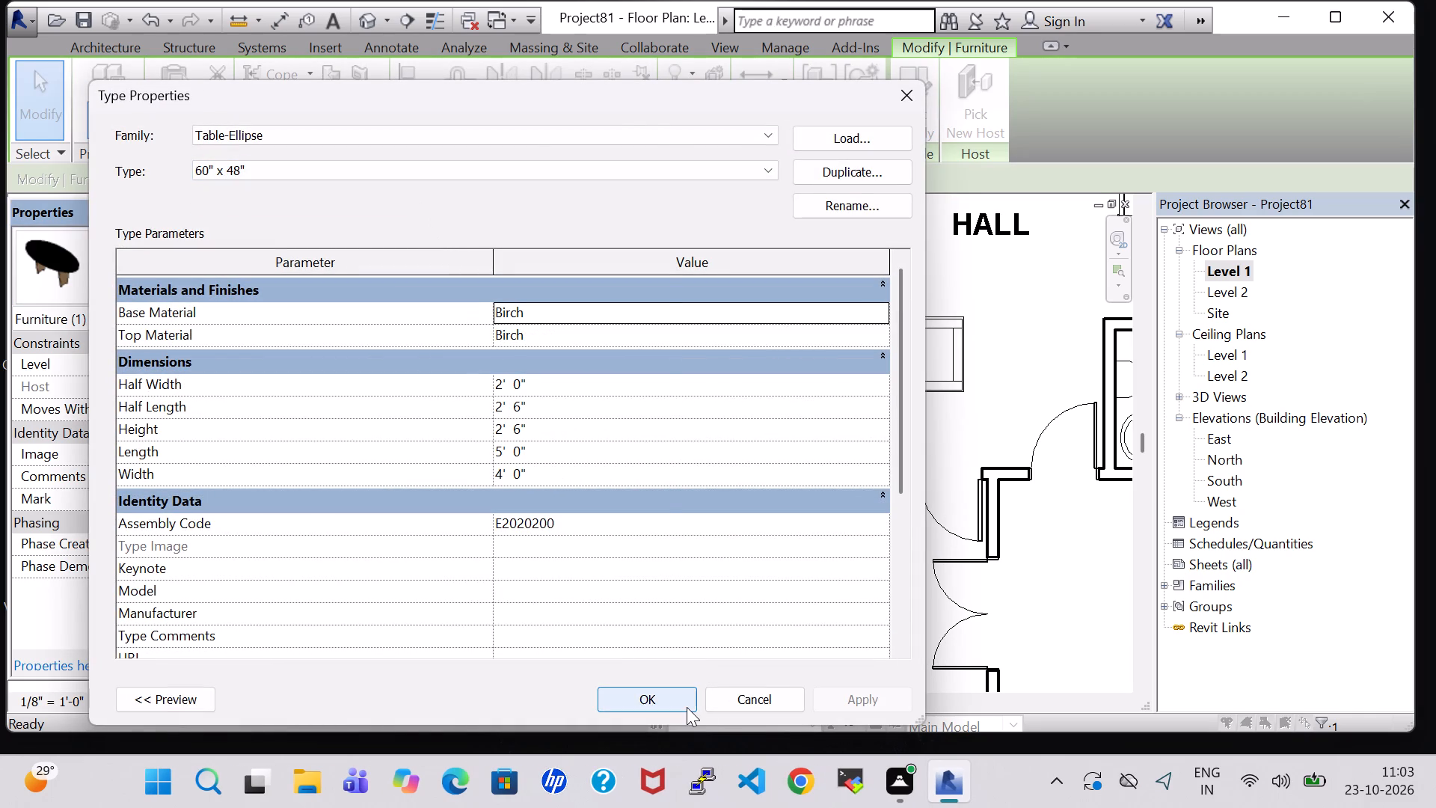
pyautogui.click(687, 707)
# Nudge the elliptical table two steps left towards the Chair-Corbu.
pyautogui.press('Left')
pyautogui.press('Left')
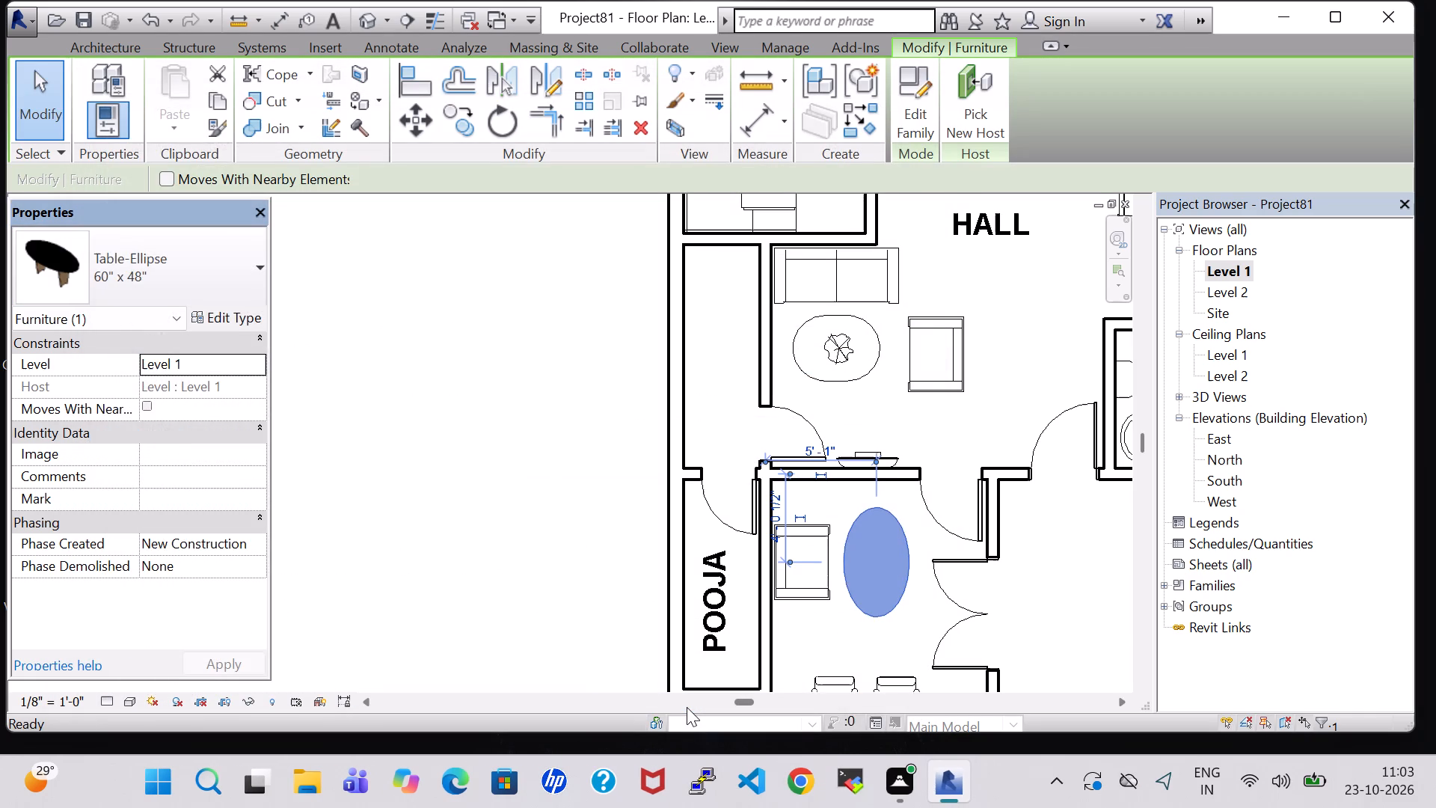
pyautogui.click(1081, 612)
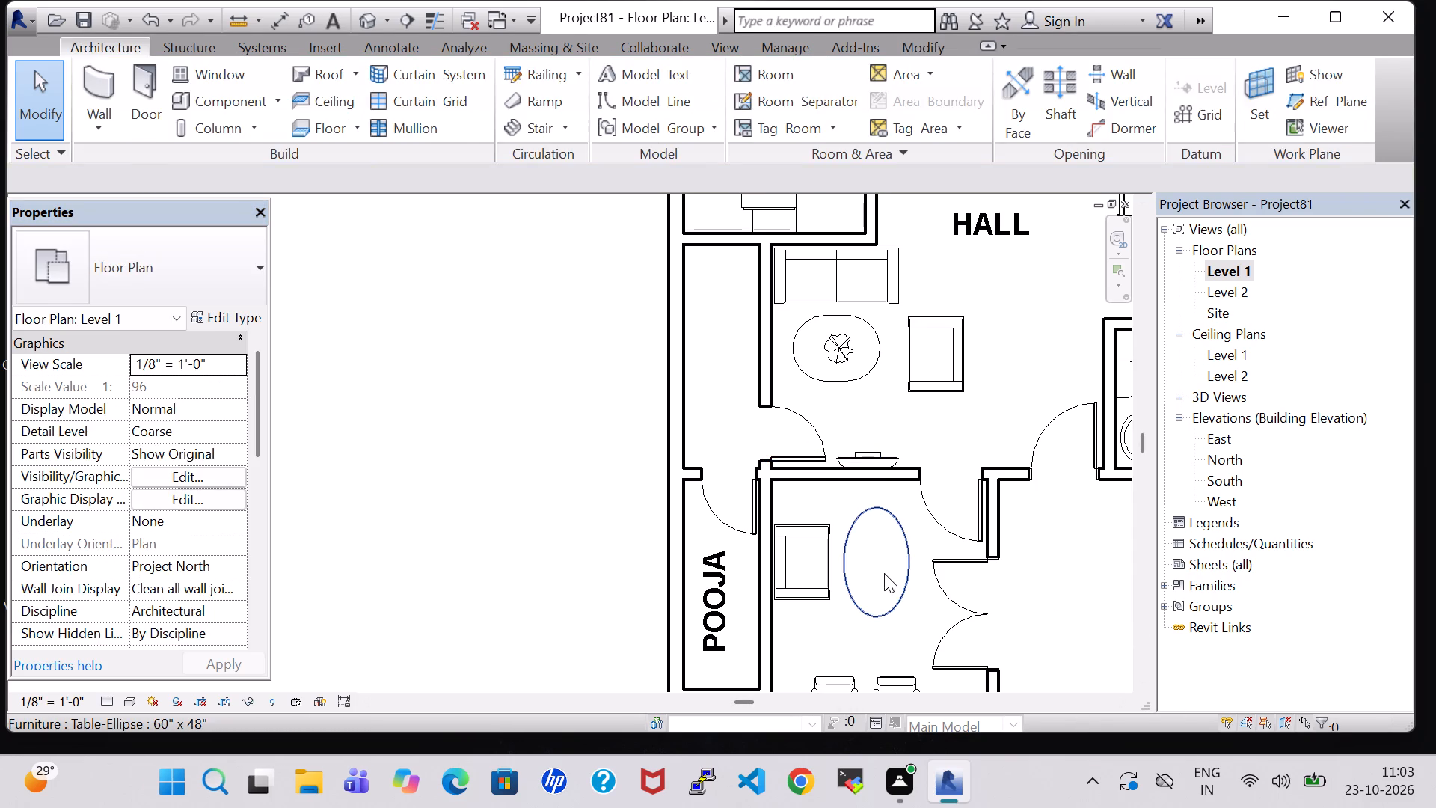
pyautogui.click(884, 573)
pyautogui.press('Left')
pyautogui.press('Left')
pyautogui.click(1028, 576)
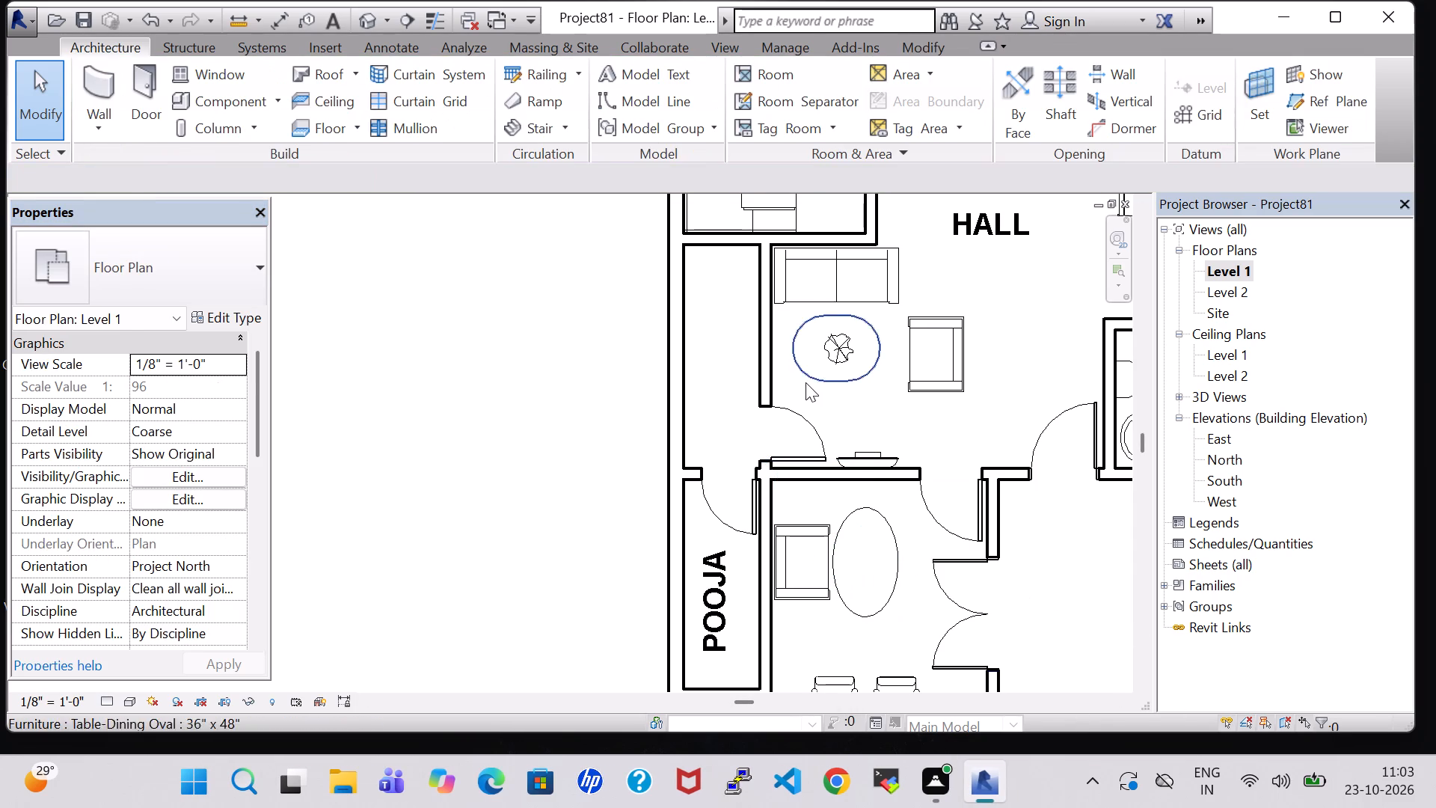
# Place another RPC Plant - Tropical Agave 1.5', matching the hall table's plant, at the elliptical table's edge, about 2'-11" from the hall wall.
pyautogui.click(831, 352)
pyautogui.rightClick(831, 352)
pyautogui.click(921, 403)
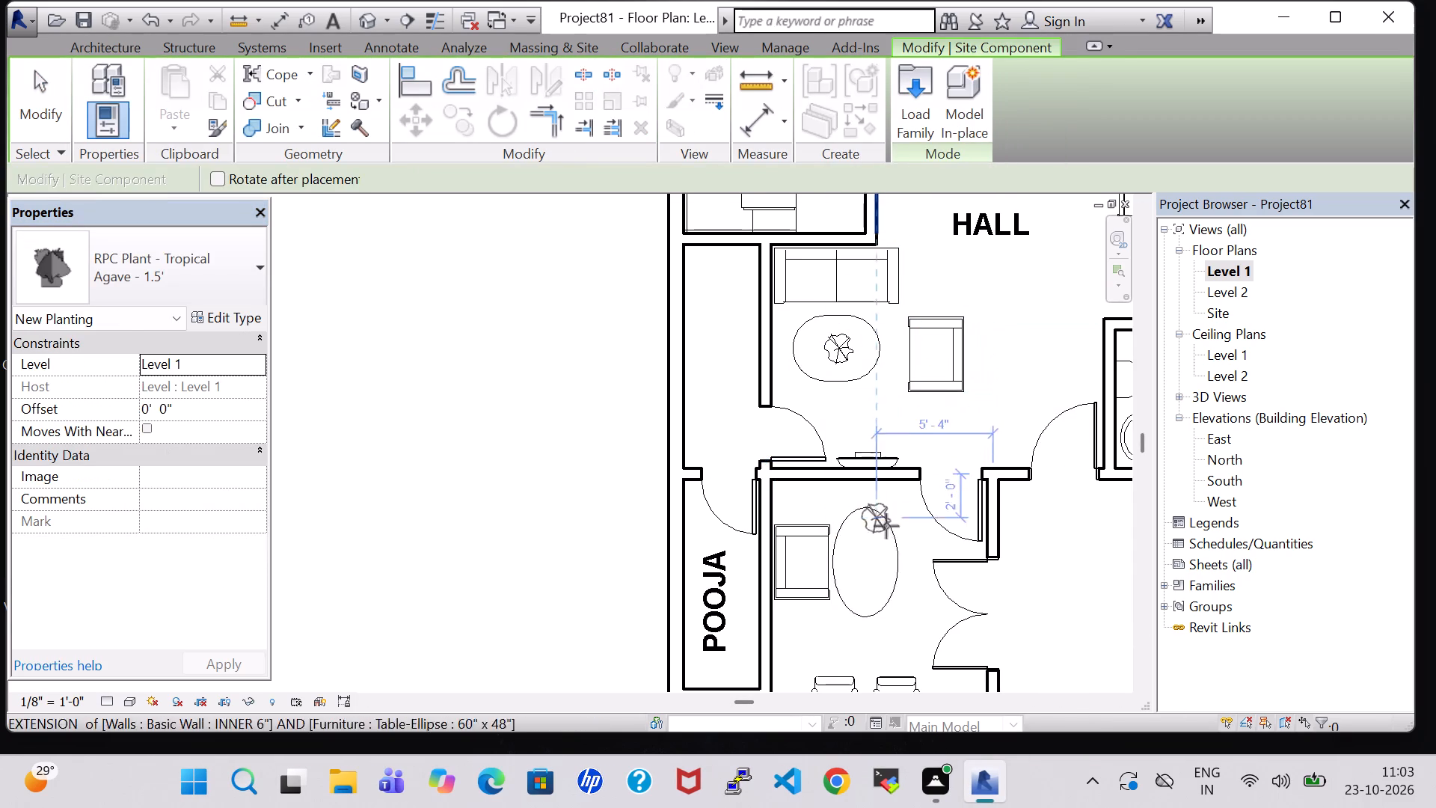
pyautogui.click(891, 546)
pyautogui.press('Escape')
pyautogui.press('Escape')
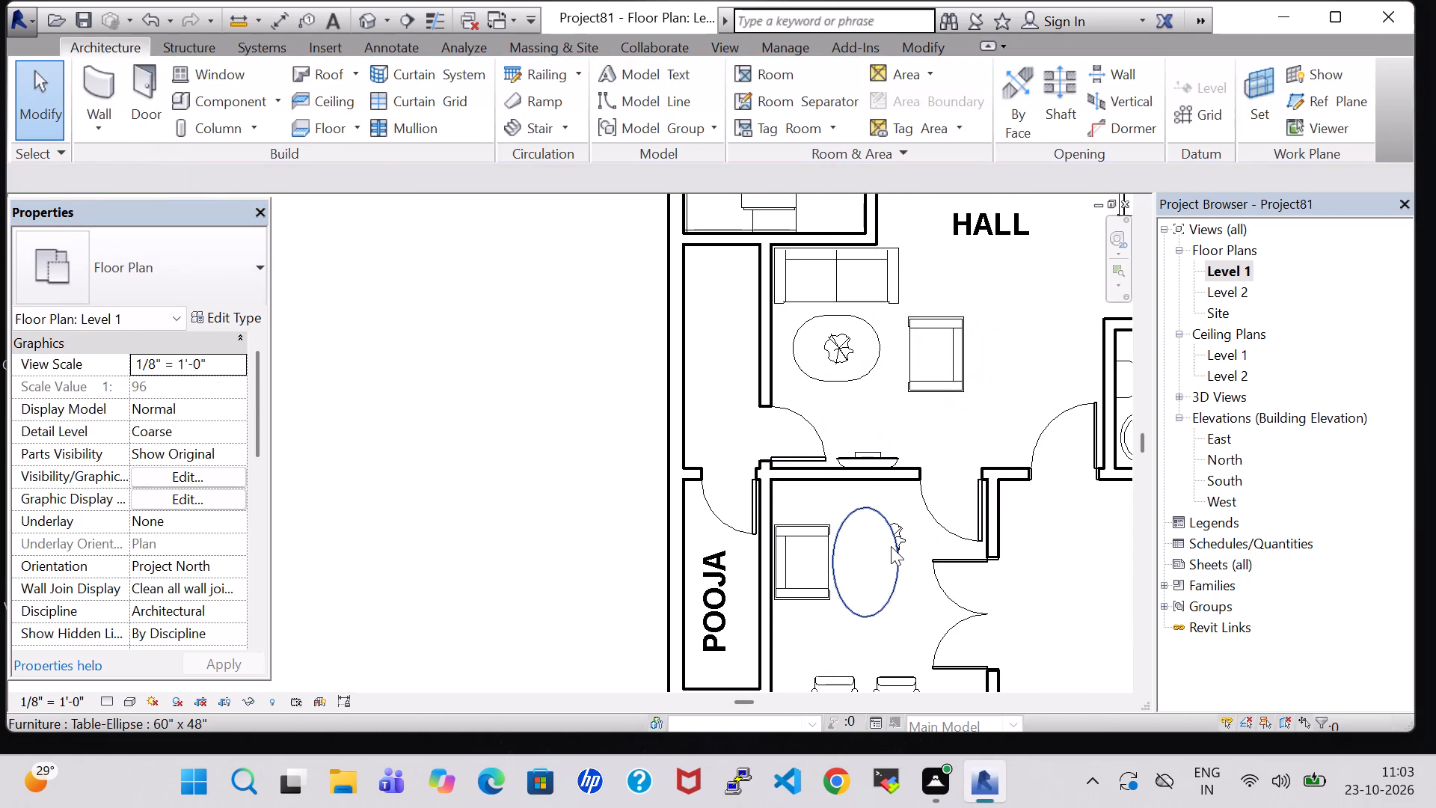
# Check the elliptical table's type dimensions and raise the new Agave plant onto its top with an offset of 2' 6".
pyautogui.click(886, 546)
pyautogui.click(247, 322)
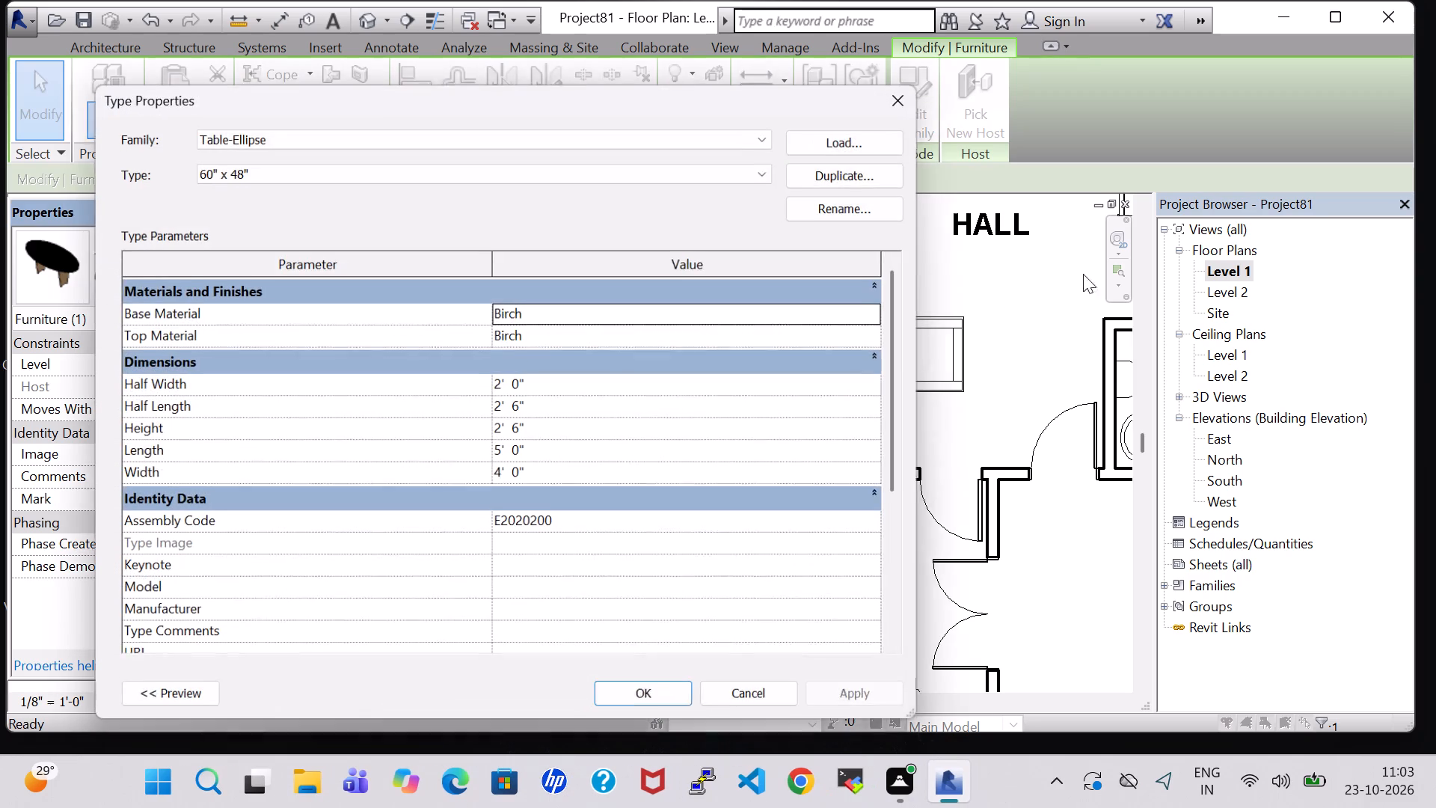
pyautogui.click(905, 95)
pyautogui.click(1045, 588)
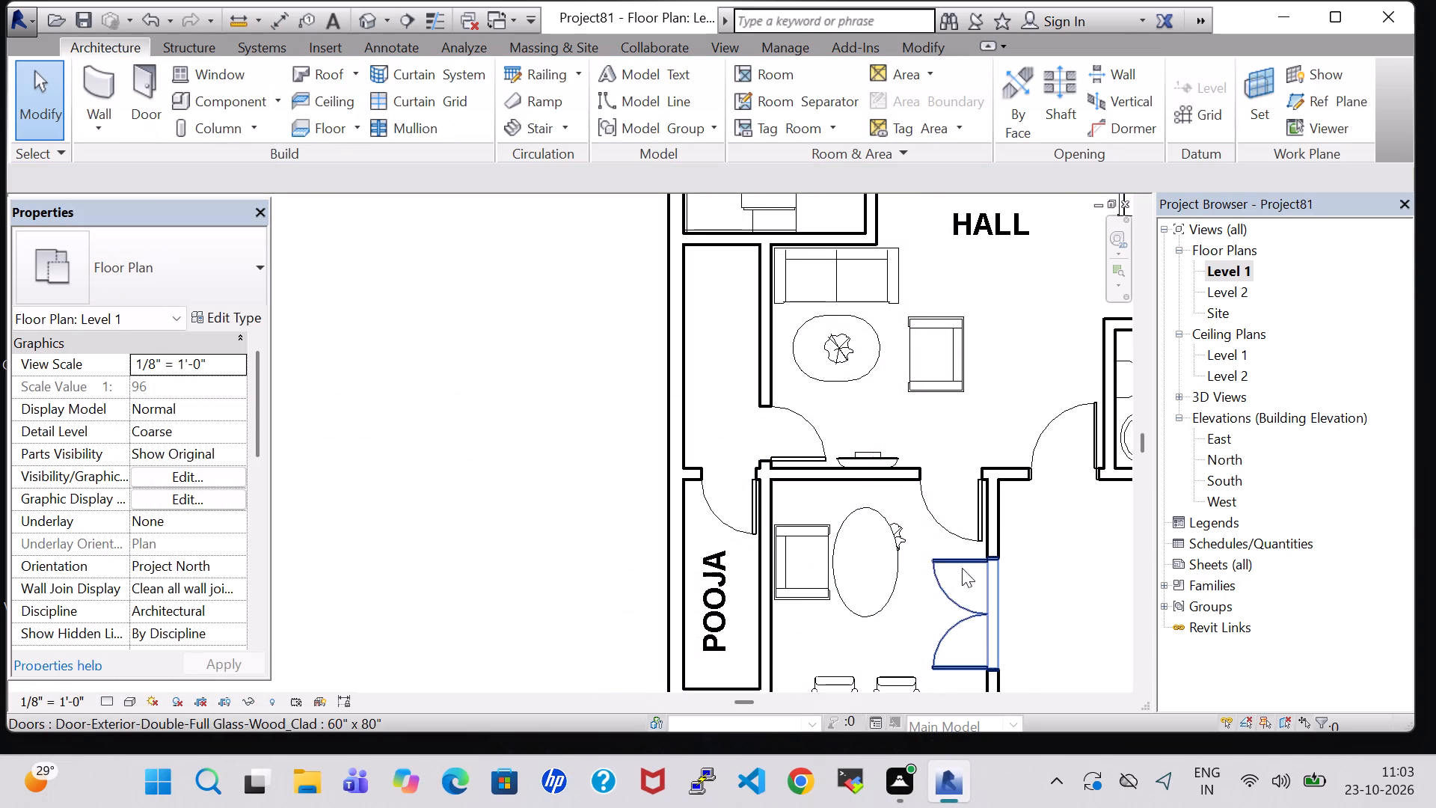
pyautogui.scroll(5, 900, 539)
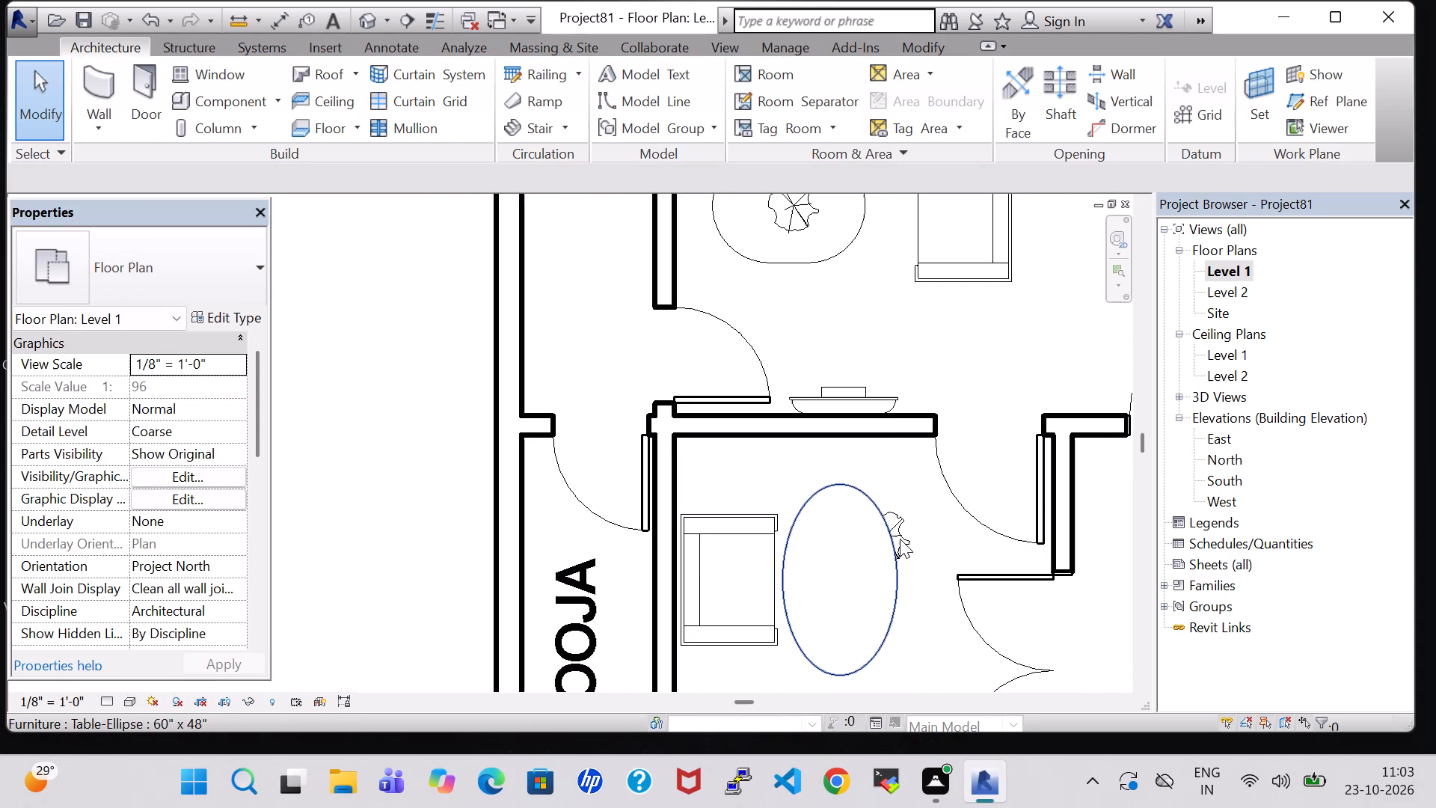
pyautogui.click(901, 527)
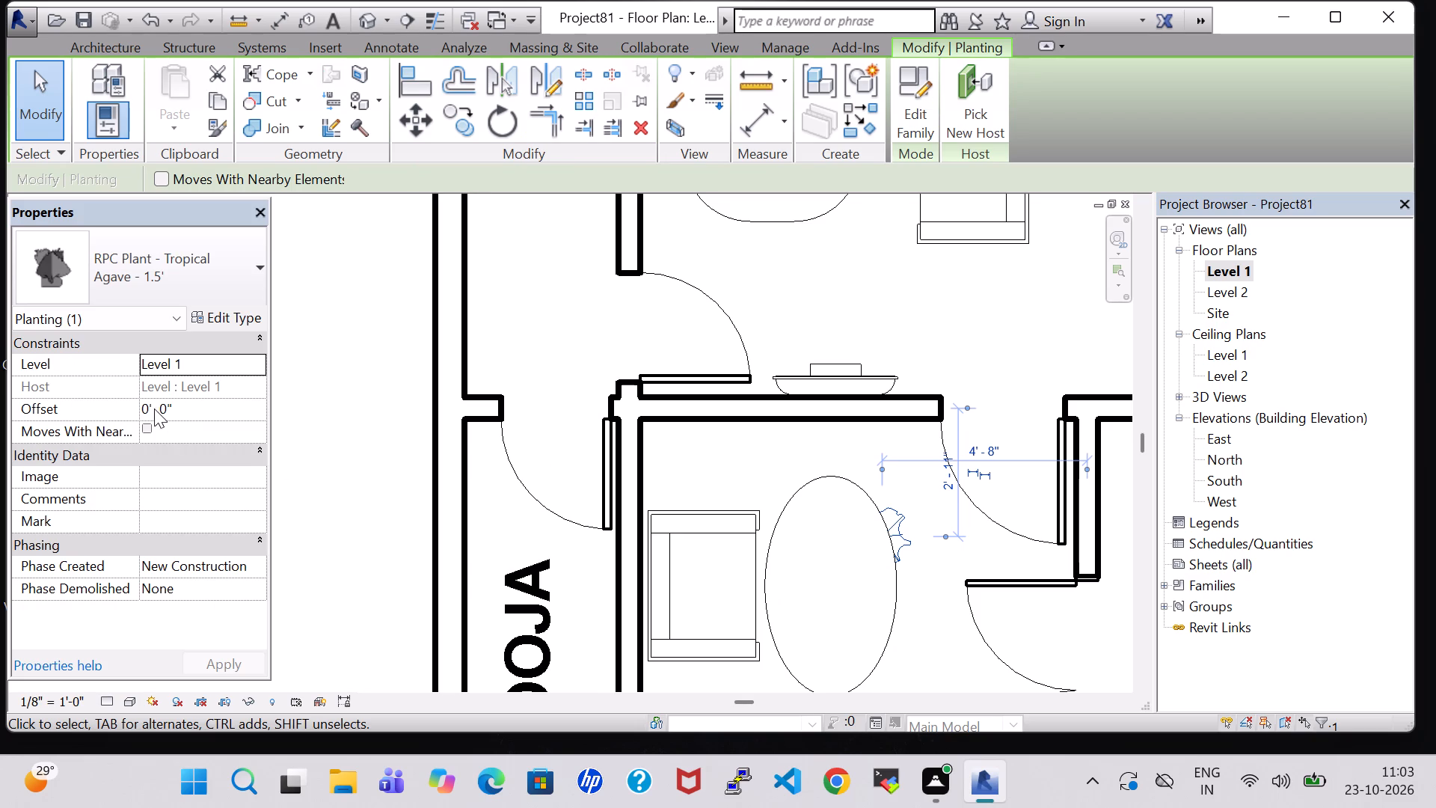
pyautogui.click(147, 408)
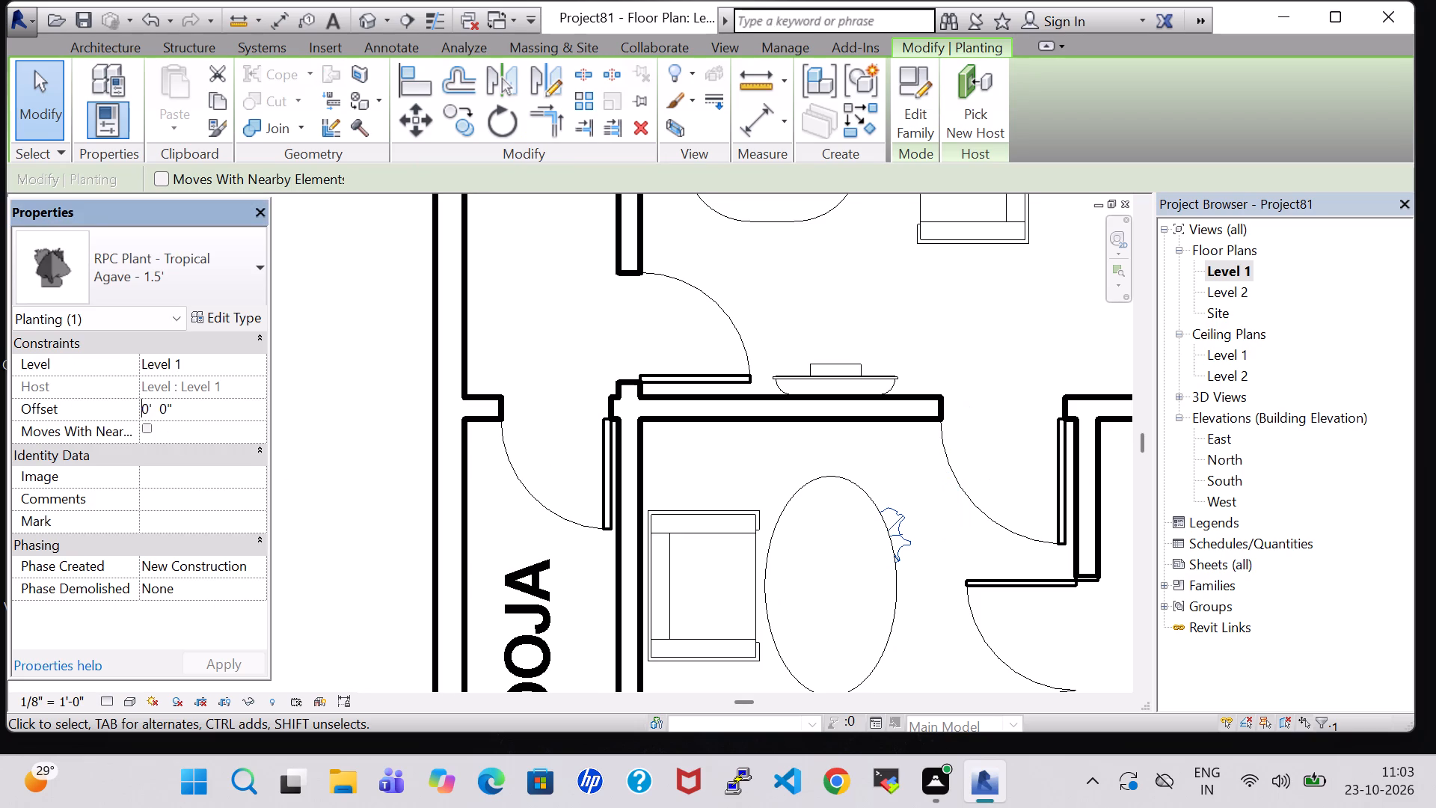
pyautogui.click(147, 408)
pyautogui.press('BackSpace')
pyautogui.press('2')
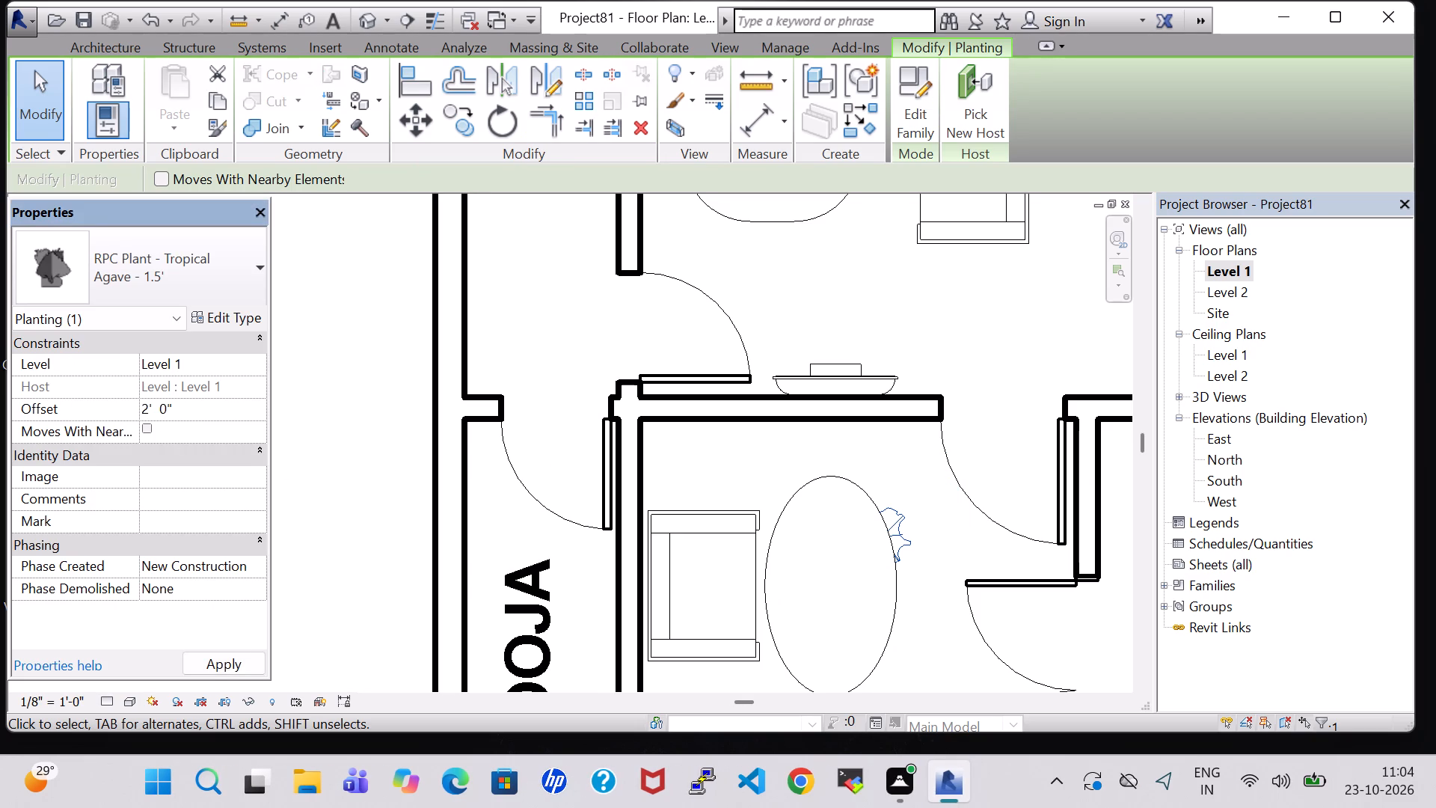
pyautogui.click(166, 411)
pyautogui.press('BackSpace')
pyautogui.press('6')
pyautogui.click(229, 673)
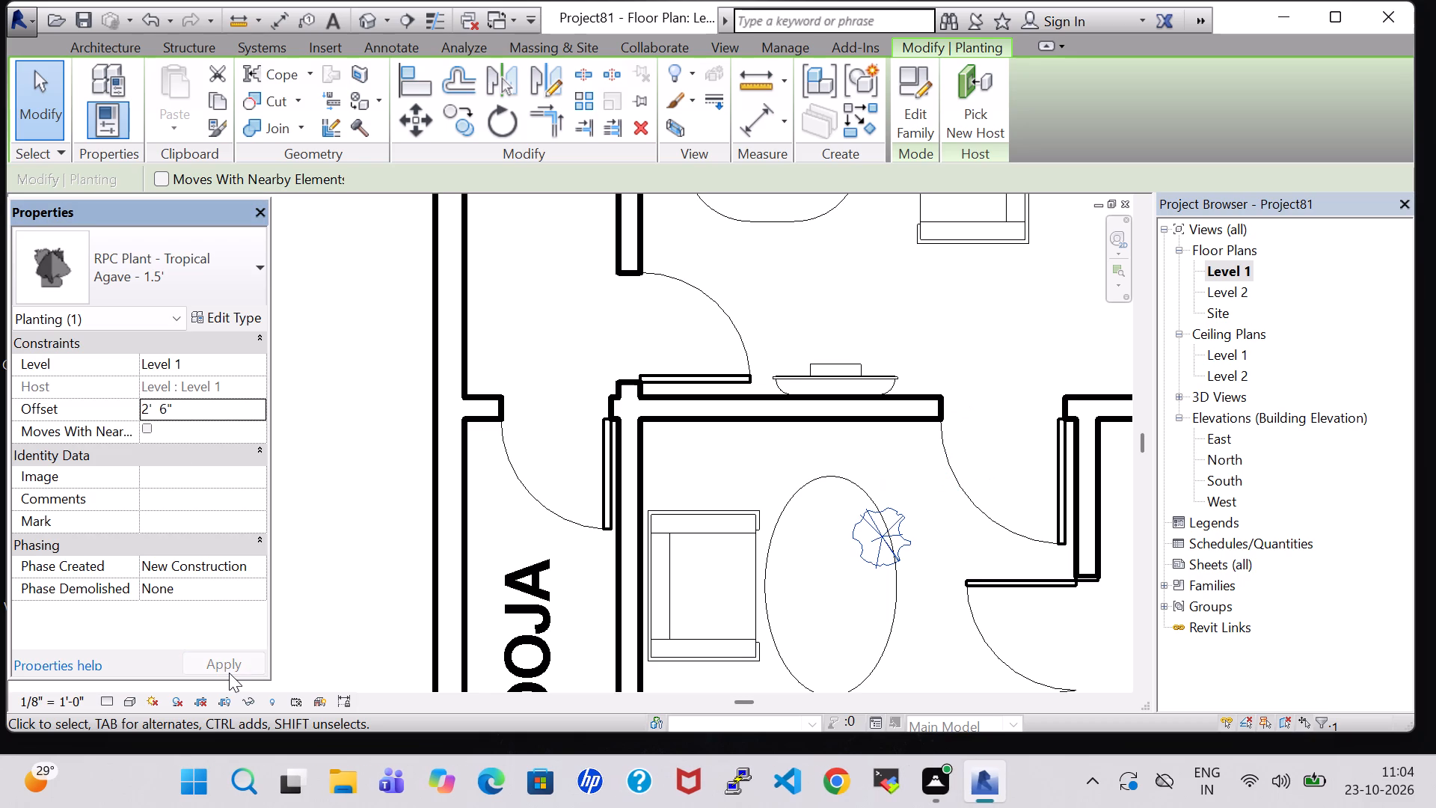
# Nudge the Agave plant left and down to the elliptical table's centre, about 5'-9" from the double-door wall and 4'-0" from the hall wall.
pyautogui.press('Left')
pyautogui.press('Left')
pyautogui.press('Left')
pyautogui.press('Left')
pyautogui.click(966, 649)
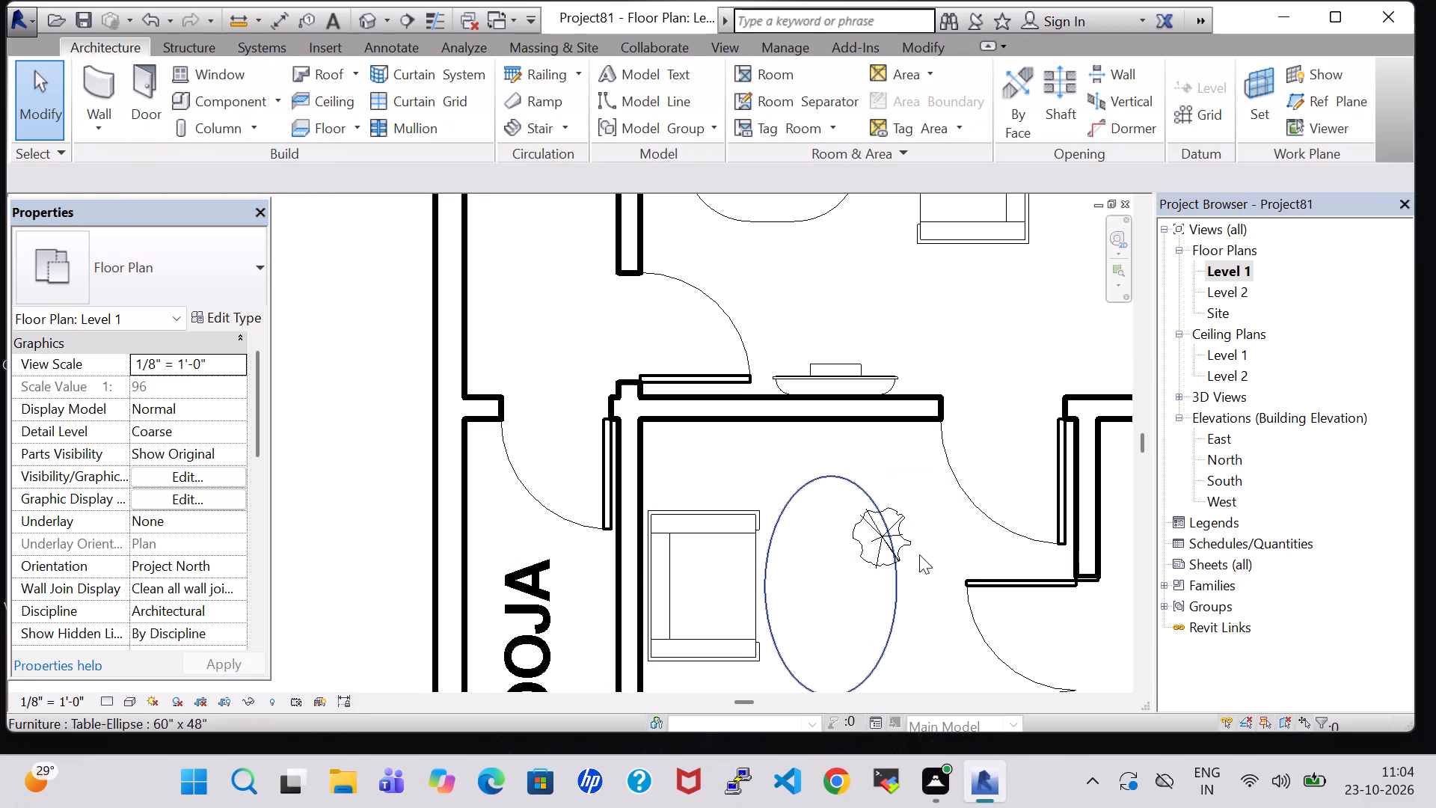
pyautogui.click(868, 524)
pyautogui.press('Left')
pyautogui.press('Left')
pyautogui.press('Left')
pyautogui.press('Left')
pyautogui.press('Left')
pyautogui.press('Left')
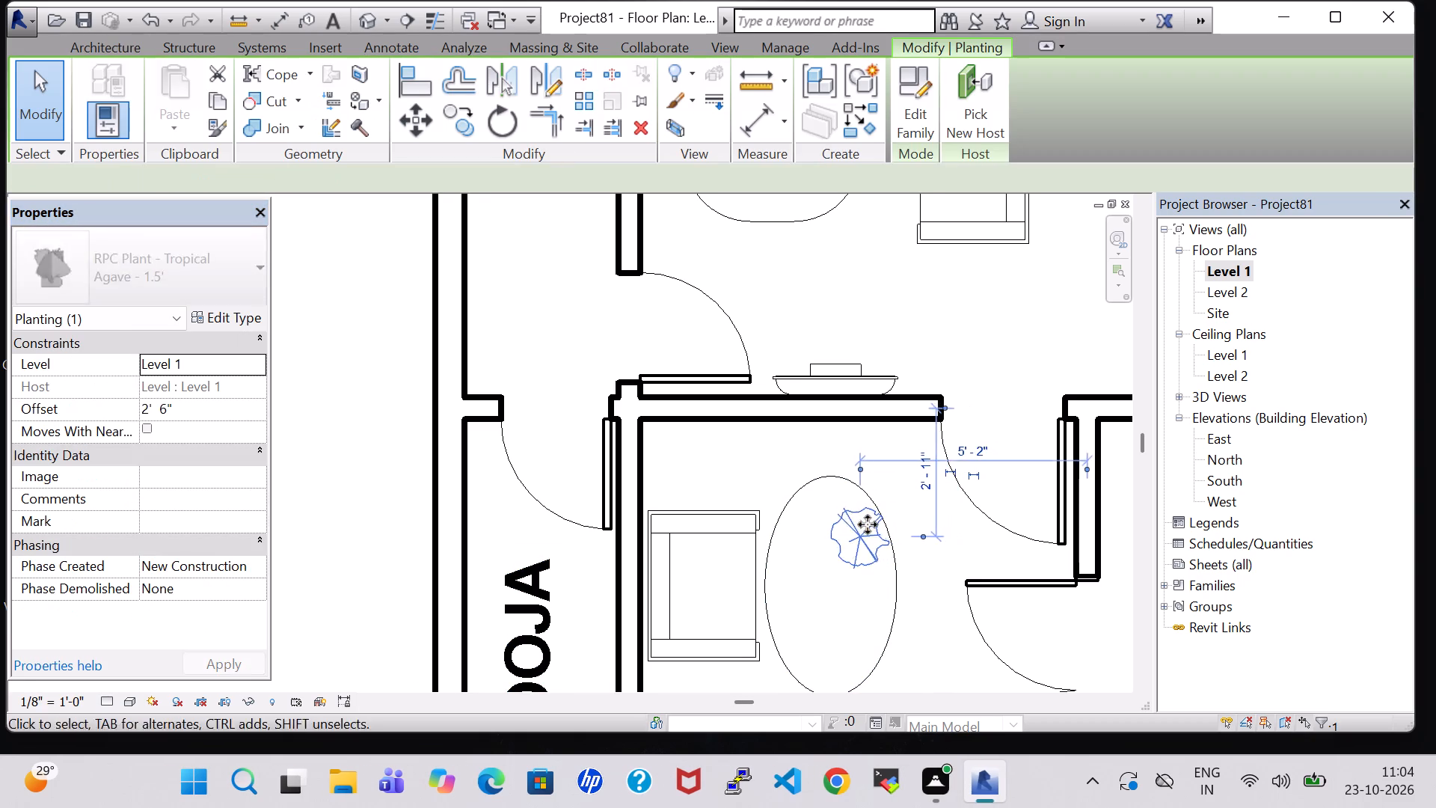
pyautogui.press('Left')
pyautogui.press('Left')
pyautogui.press('Left')
pyautogui.press('Left')
pyautogui.press('Left')
pyautogui.press('Left')
pyautogui.press('Left')
pyautogui.press('Left')
pyautogui.press('Down')
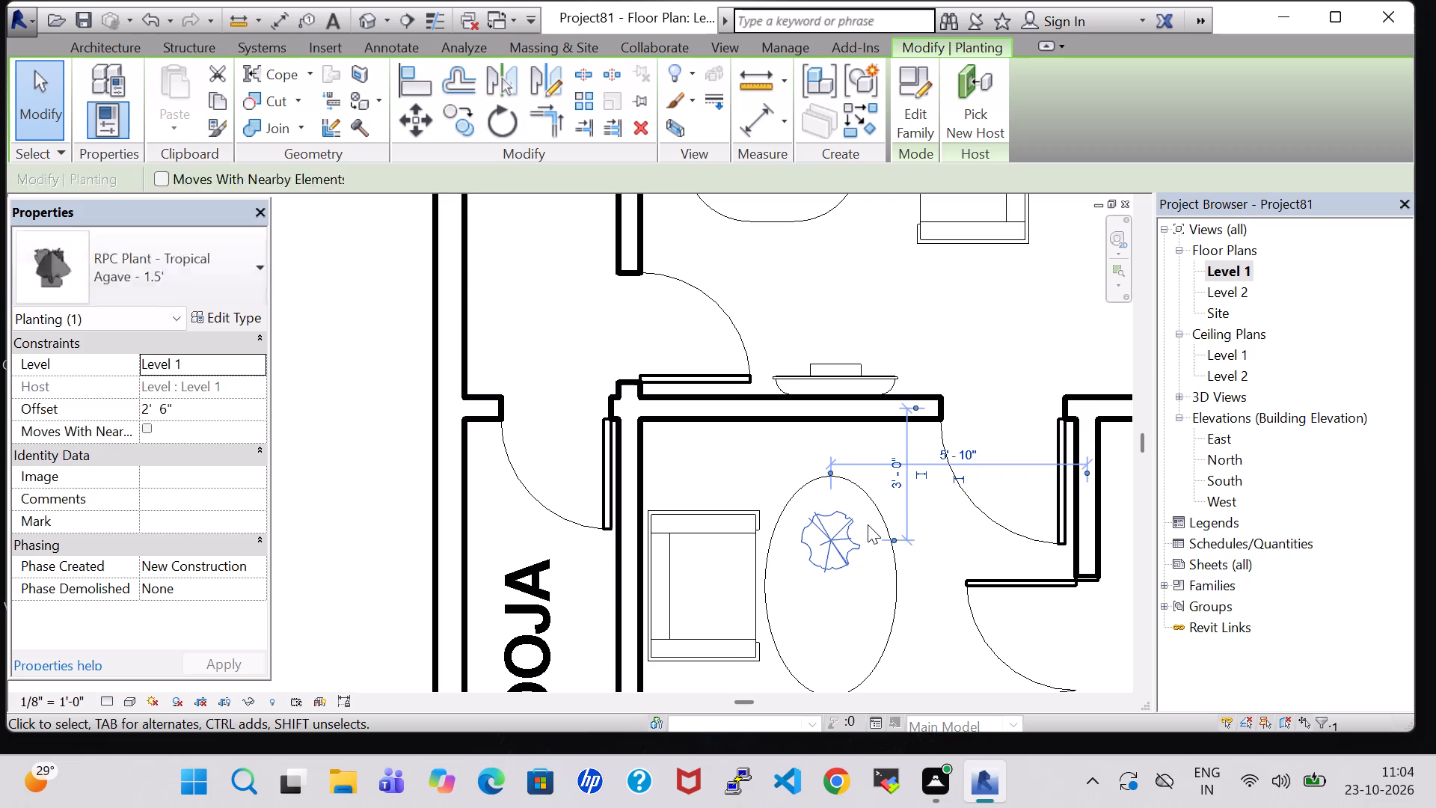
pyautogui.press('Down')
pyautogui.press('Down')
pyautogui.press('Down')
pyautogui.press('Down')
pyautogui.press('Down')
pyautogui.press('Down')
pyautogui.press('Down')
pyautogui.press('Down')
pyautogui.press('Down')
pyautogui.press('Down')
pyautogui.press('Down')
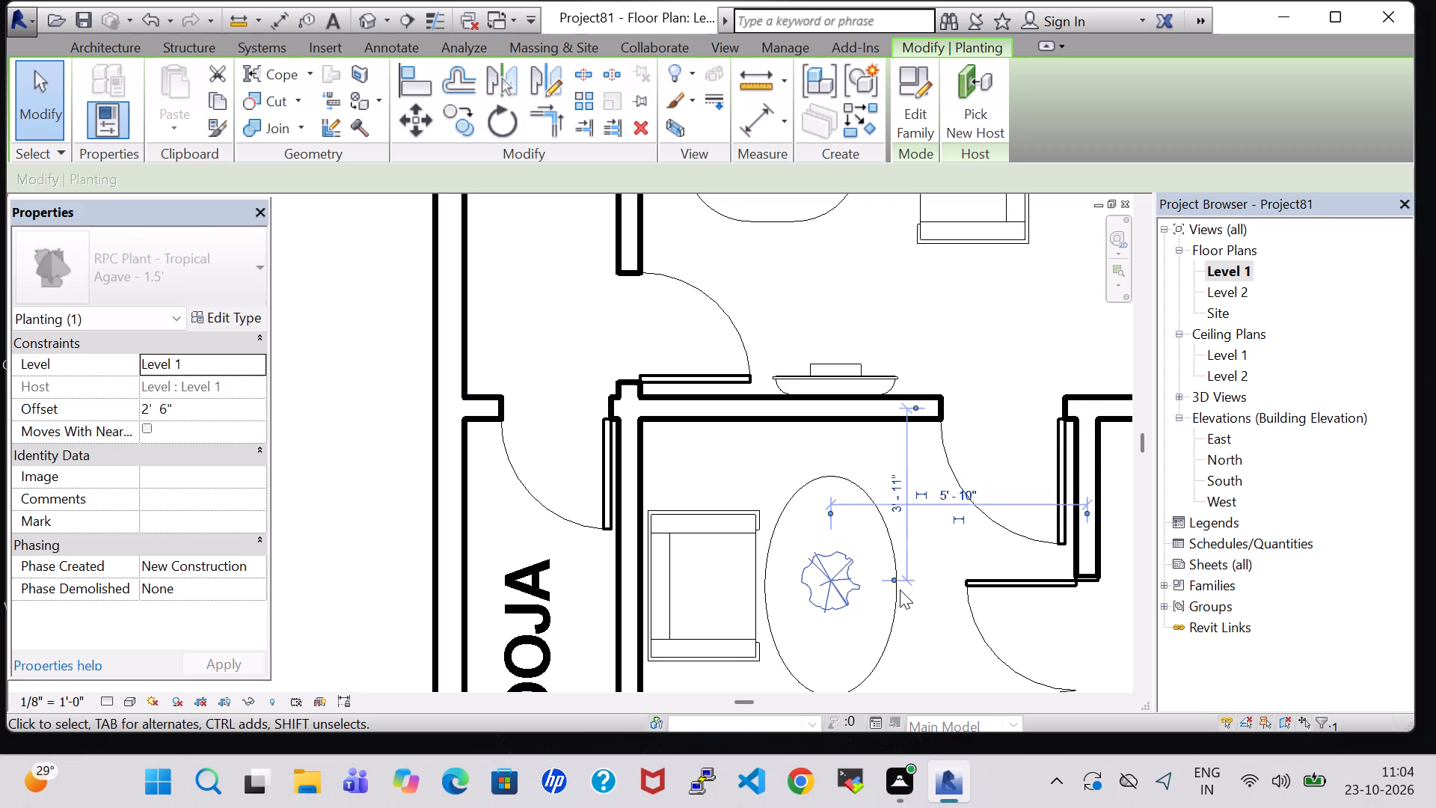
pyautogui.press('Down')
pyautogui.press('Right')
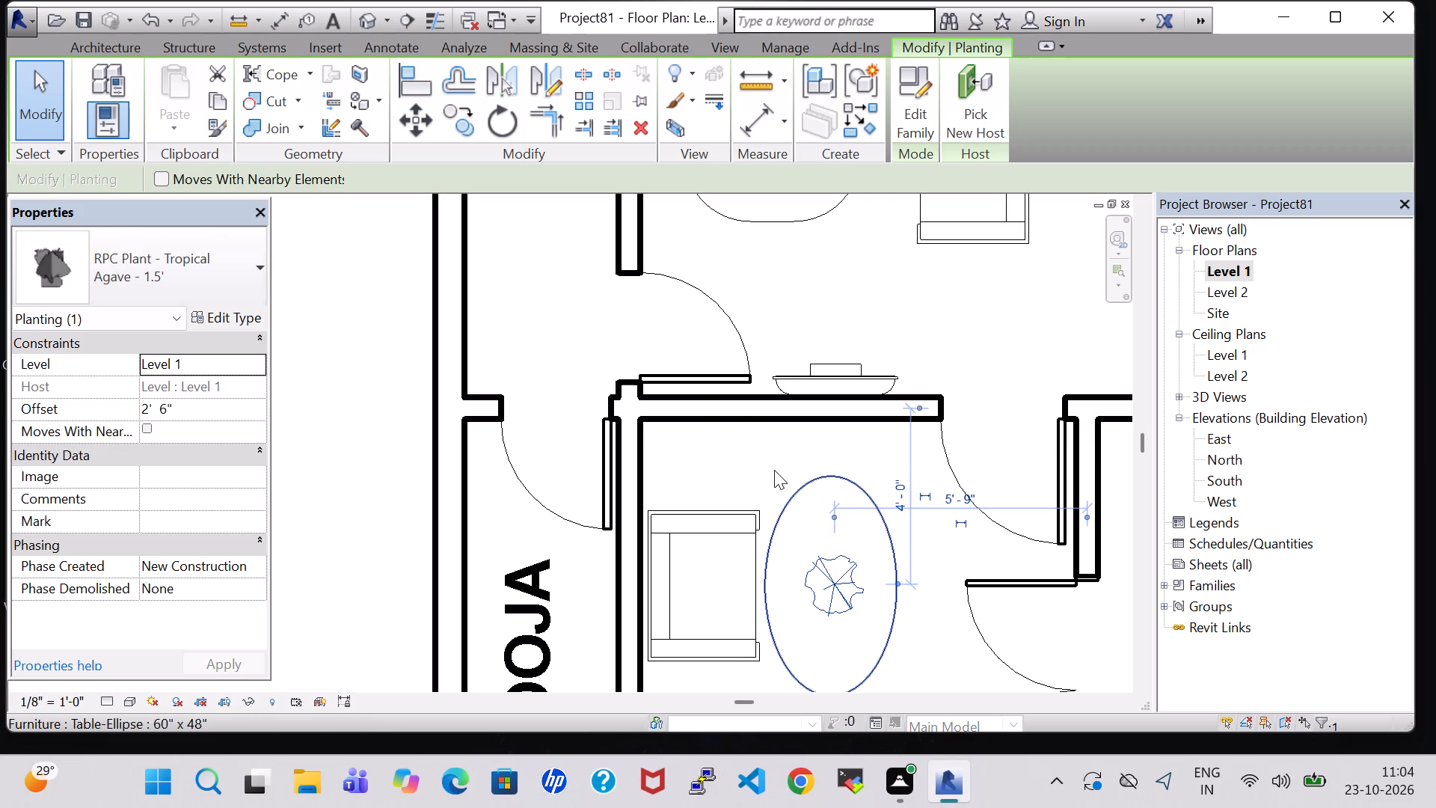
pyautogui.click(774, 470)
pyautogui.click(895, 490)
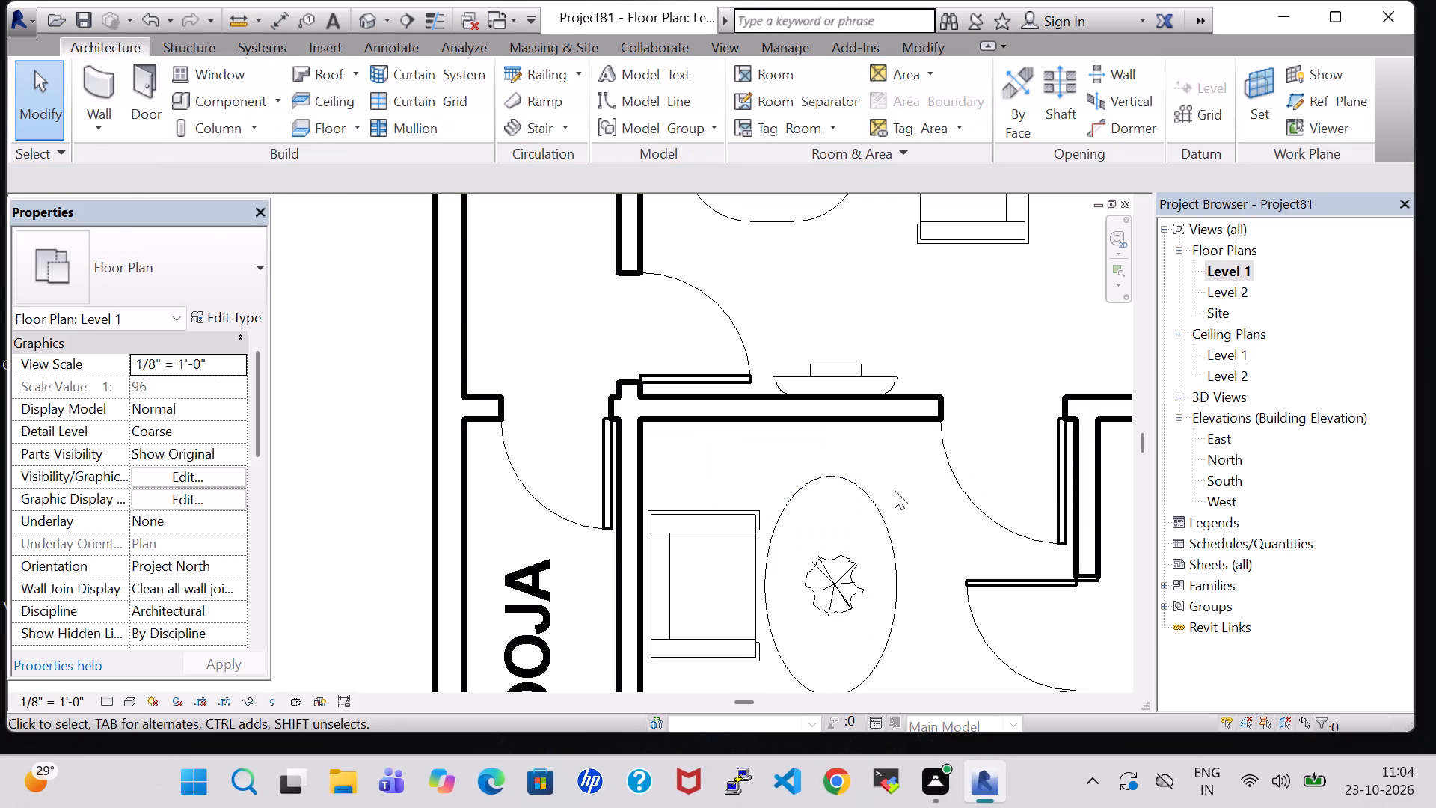
# In the 3D view, nudge the elliptical table eight steps away from the Chair-Corbu, leaving the plant in place.
pyautogui.click(356, 16)
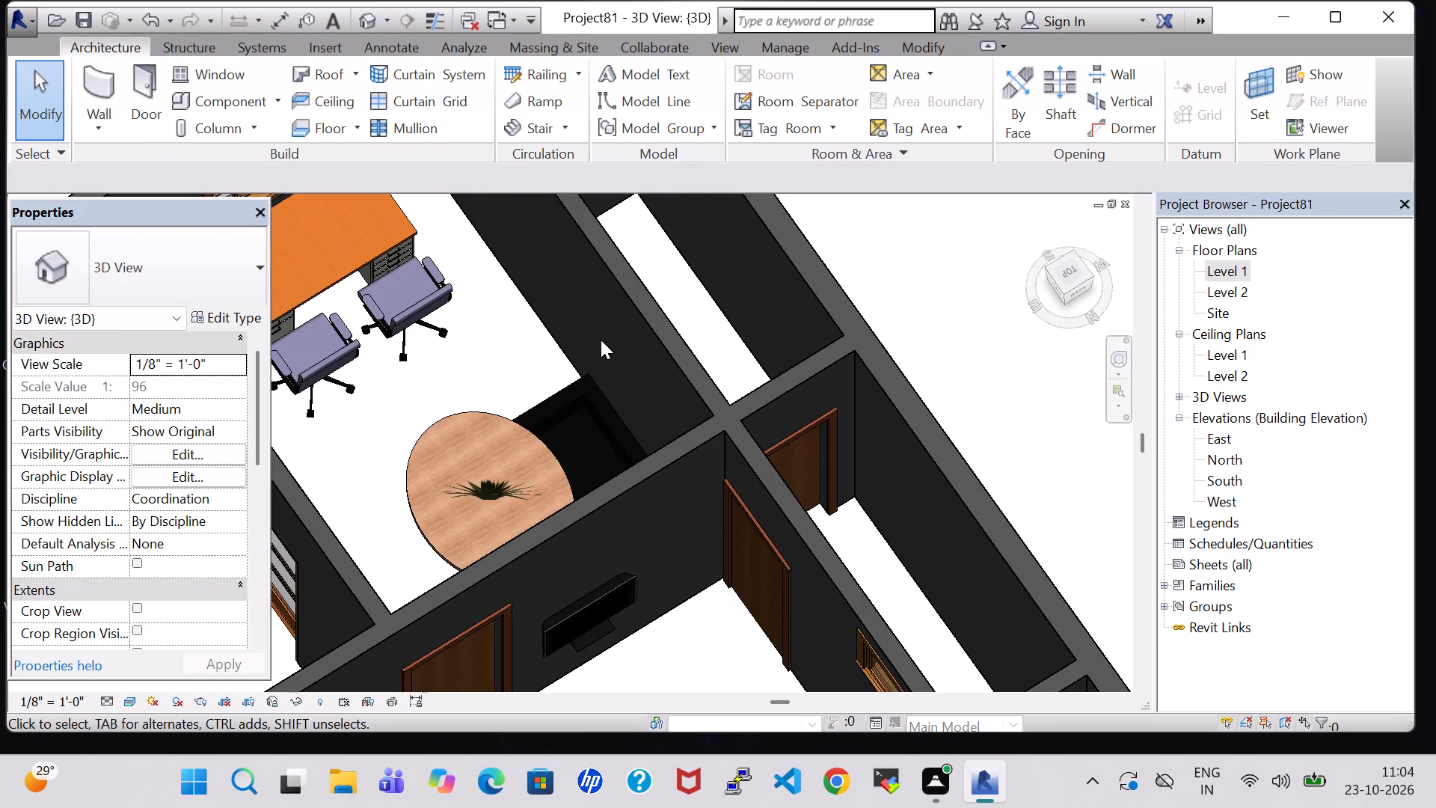
pyautogui.moveTo(485, 364); pyautogui.dragTo(541, 432, button='middle')
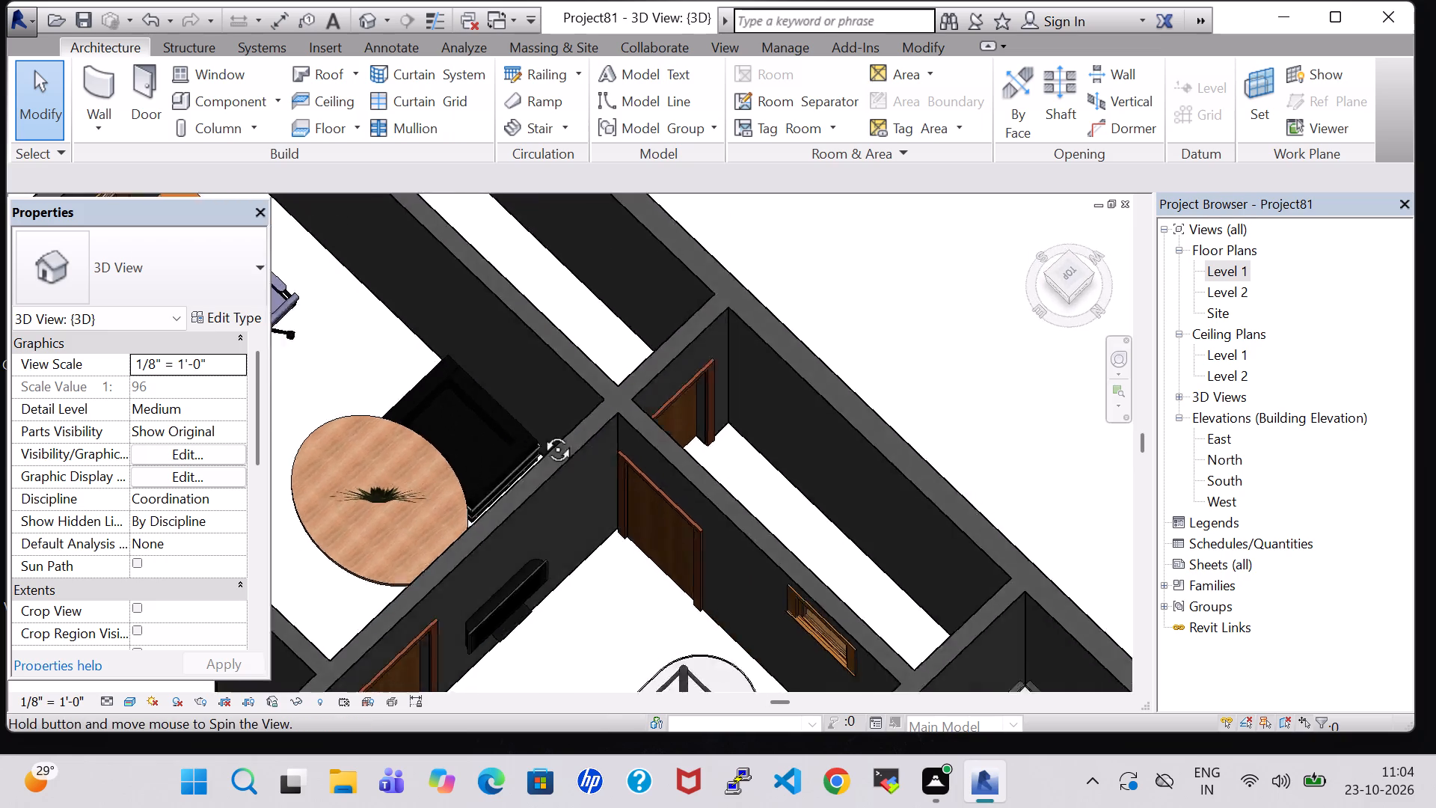
pyautogui.moveTo(541, 432); pyautogui.dragTo(565, 477, button='middle')
pyautogui.moveTo(514, 564); pyautogui.dragTo(687, 409, button='middle')
pyautogui.click(472, 420)
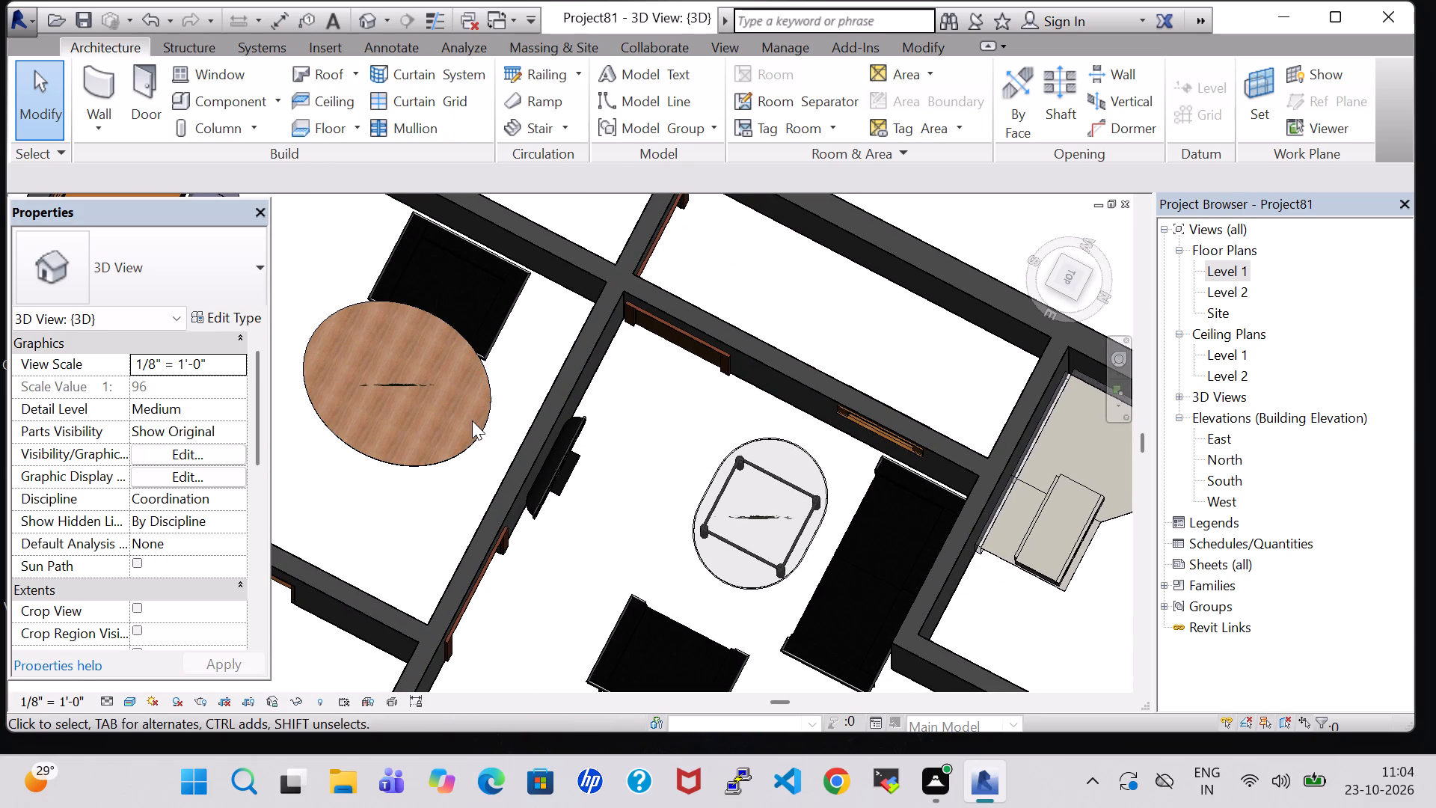
pyautogui.click(476, 429)
pyautogui.press('Down')
pyautogui.press('Down')
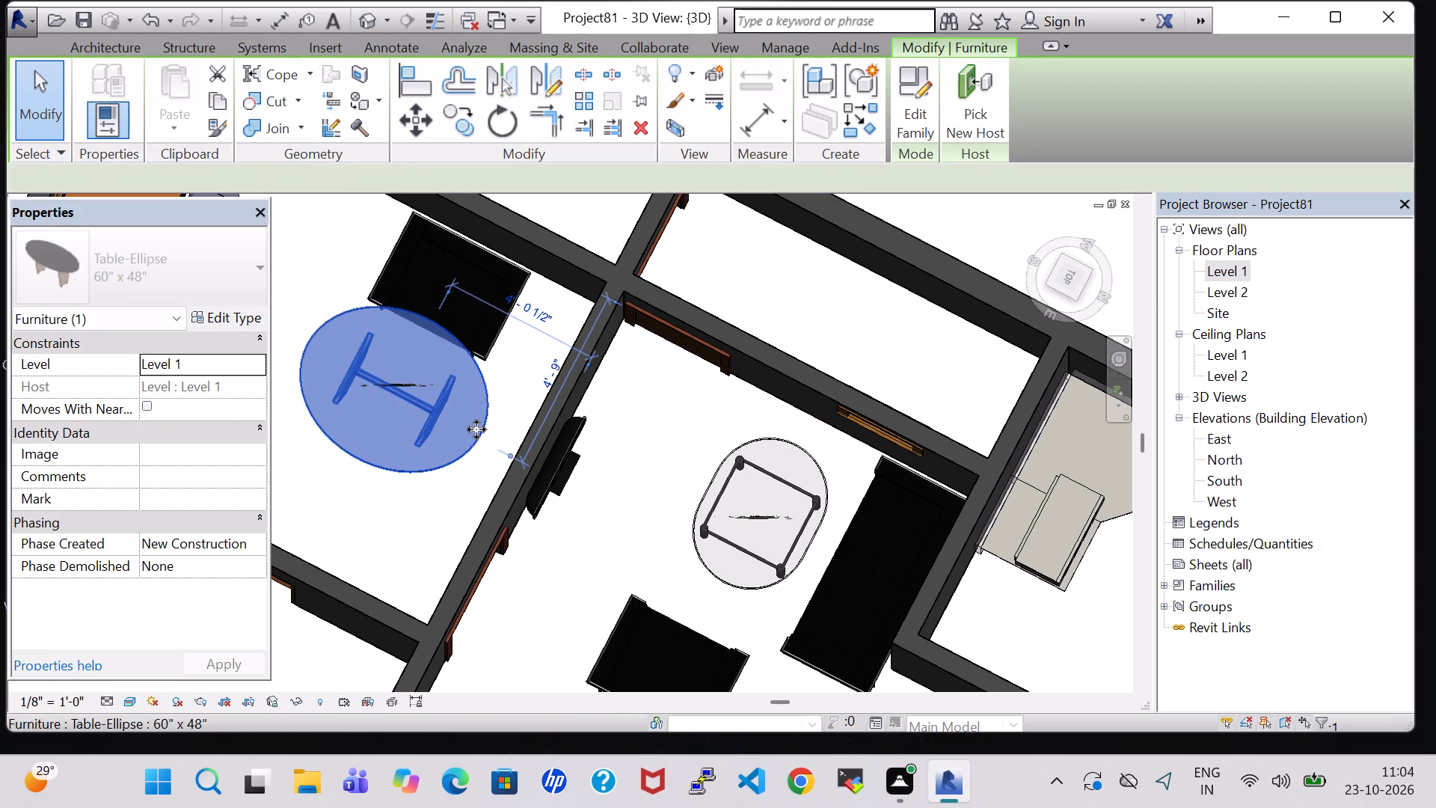
pyautogui.press('Down')
pyautogui.press('Down')
pyautogui.press('Down')
pyautogui.press('Down')
pyautogui.press('Down')
pyautogui.press('Down')
pyautogui.click(660, 411)
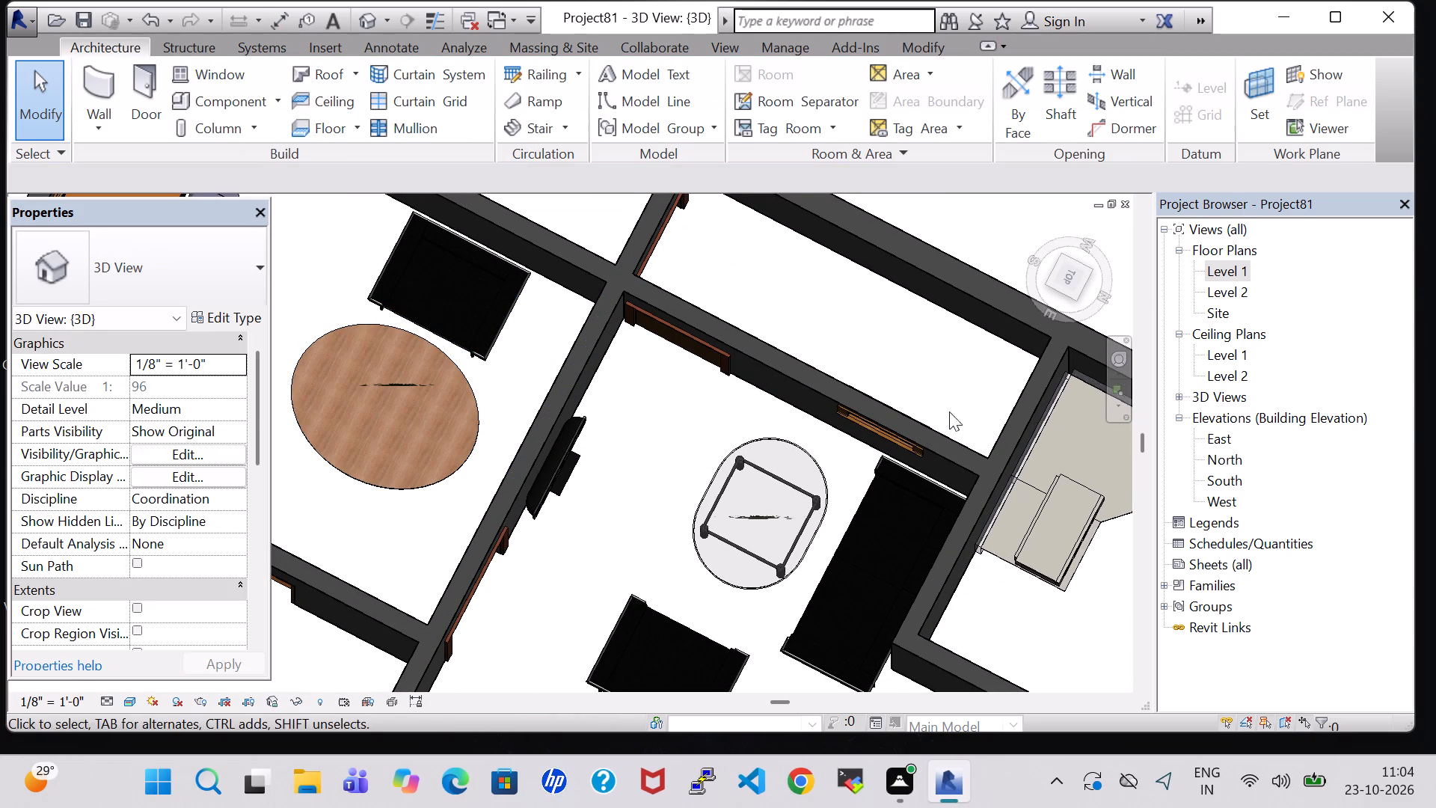
# On the Level 1 plan, nudge the Agave plant five steps right and one back left to recentre it on the elliptical table.
pyautogui.doubleClick(1237, 274)
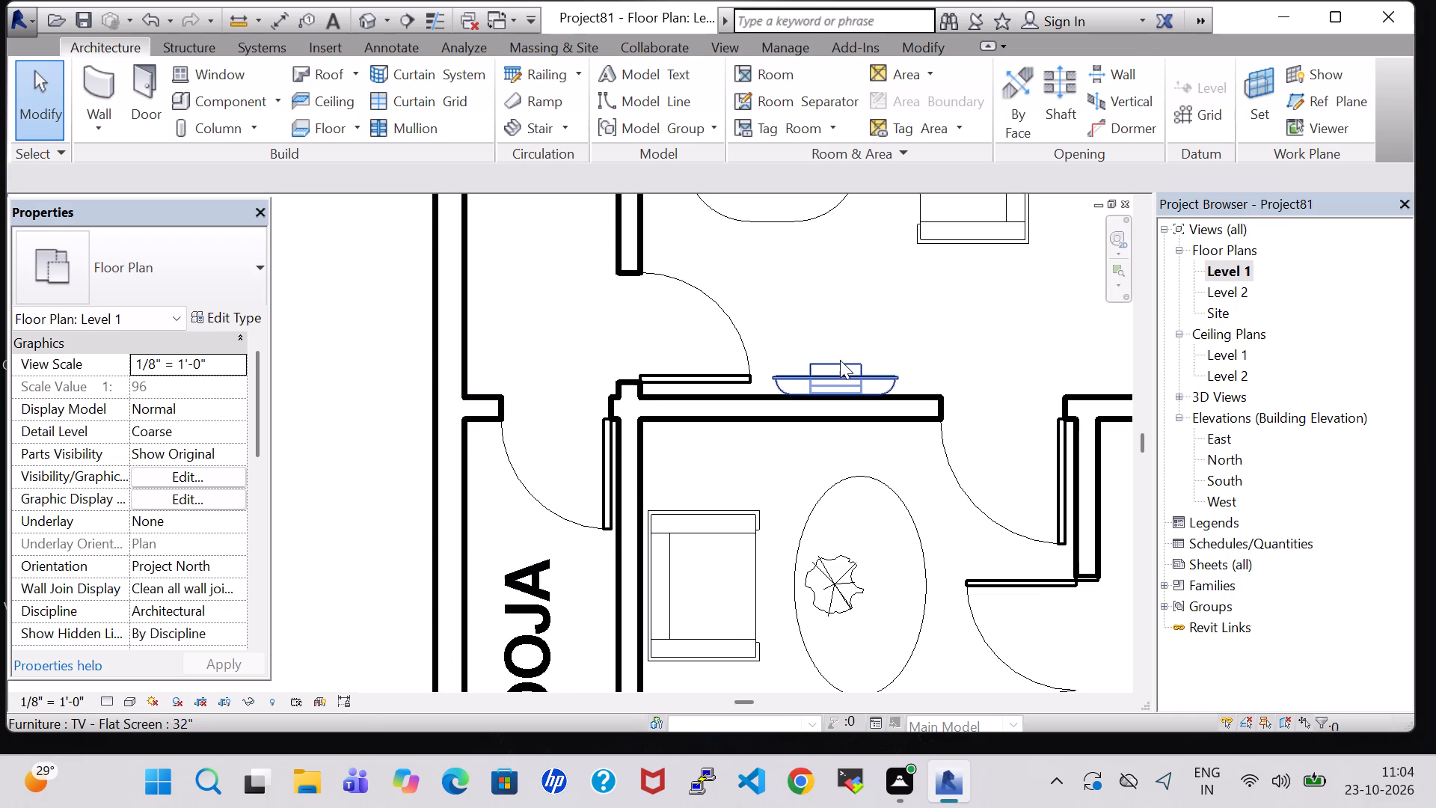
pyautogui.scroll(-4, 840, 363)
pyautogui.click(839, 483)
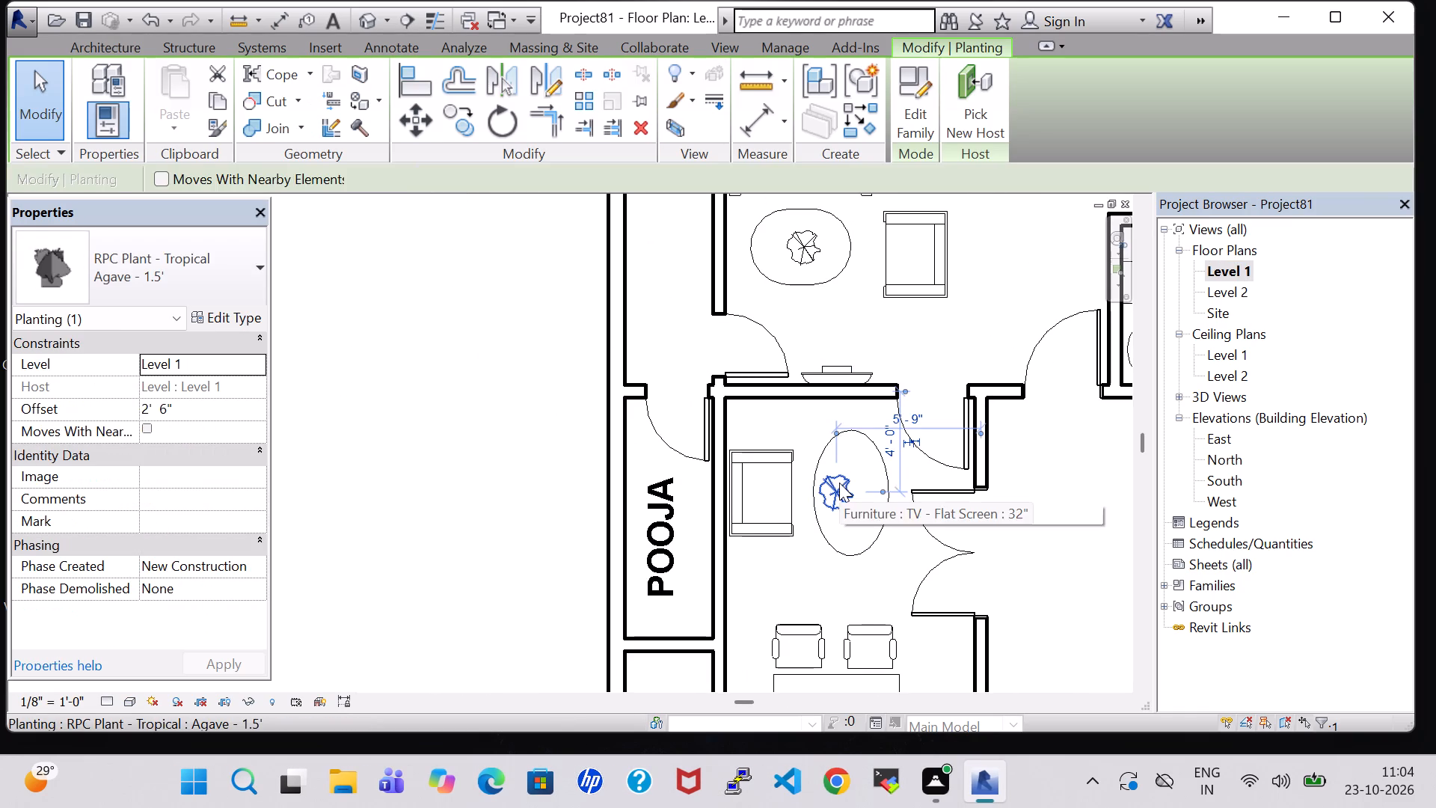
pyautogui.press('Right')
pyautogui.press('Right')
pyautogui.press('Right')
pyautogui.press('Right')
pyautogui.press('Right')
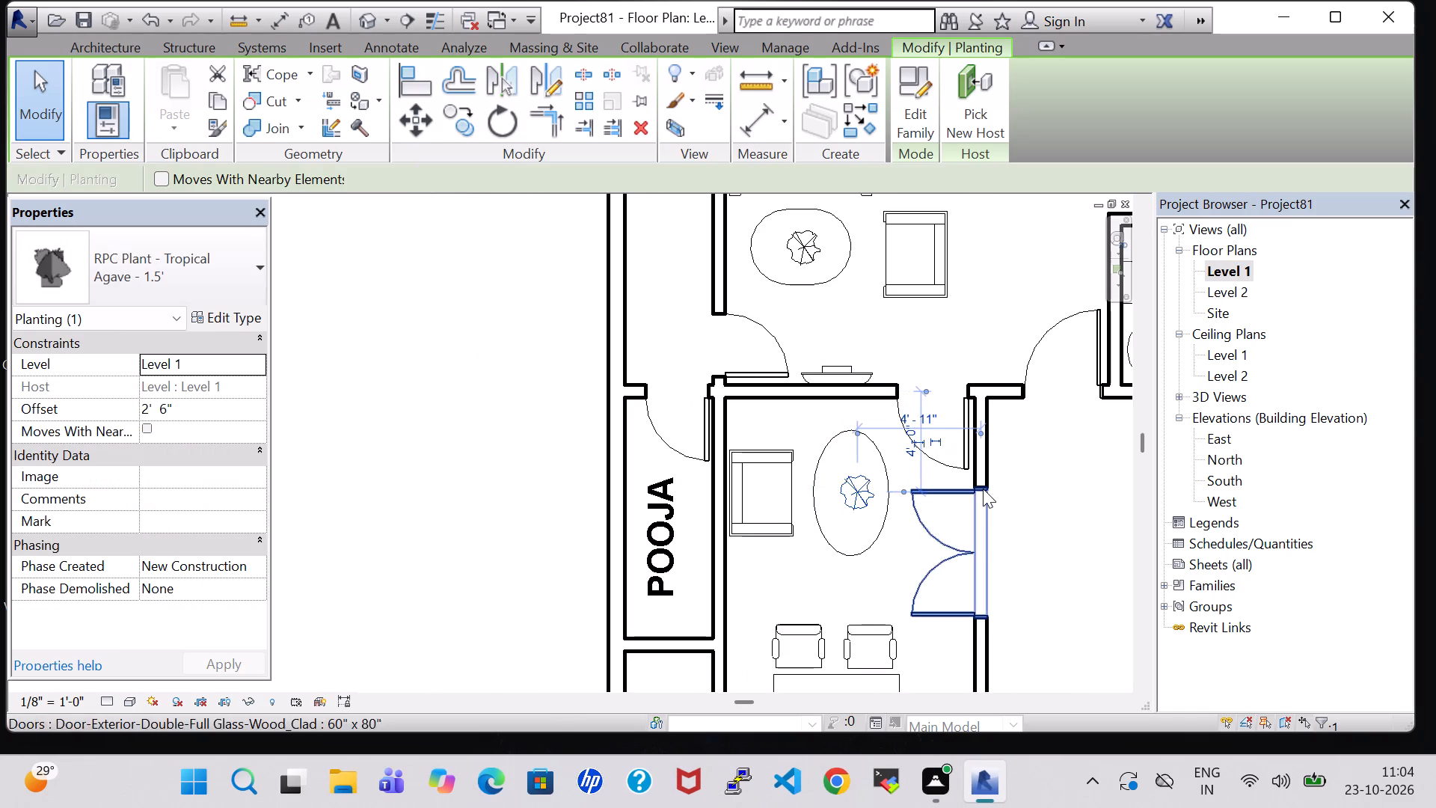
pyautogui.click(1071, 483)
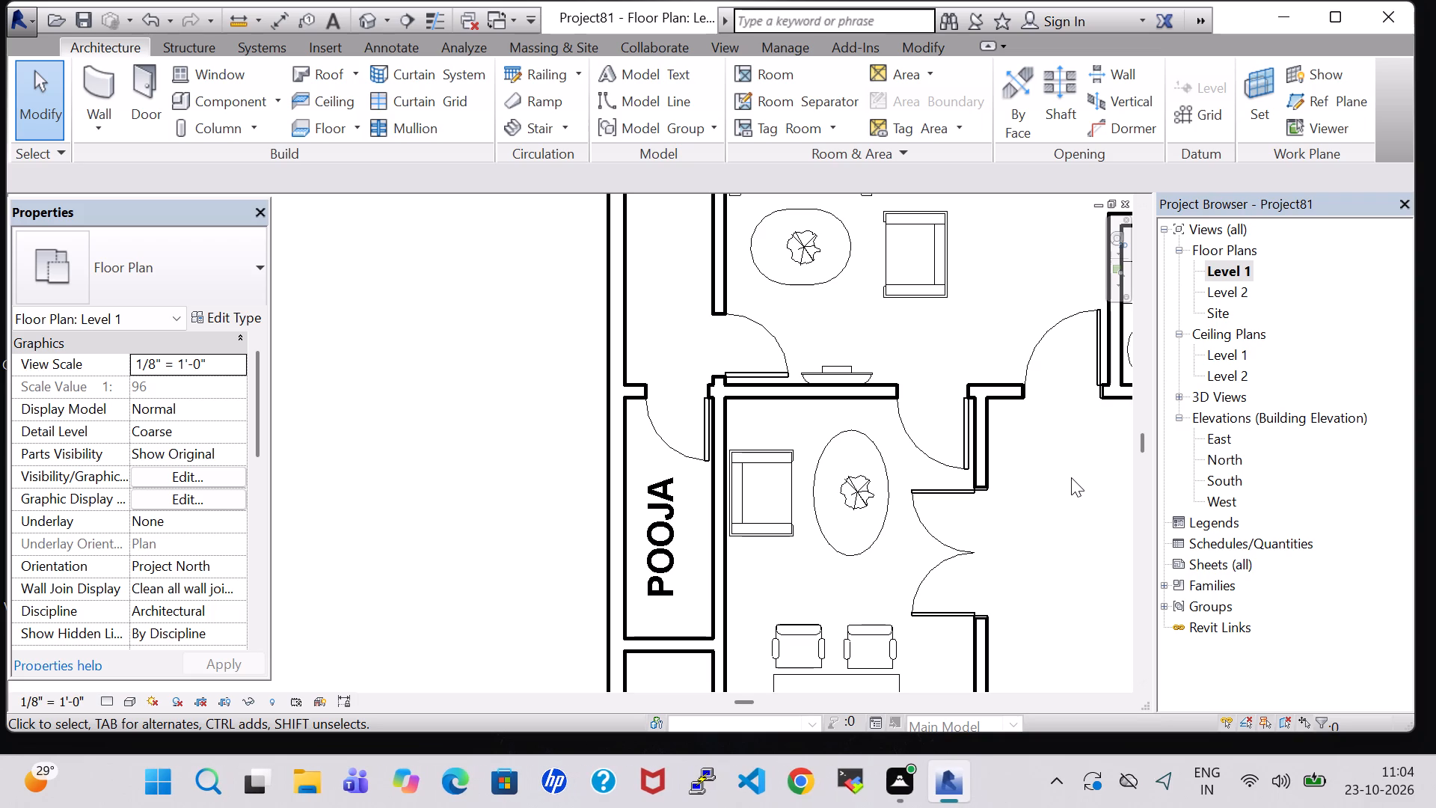
pyautogui.press('Left')
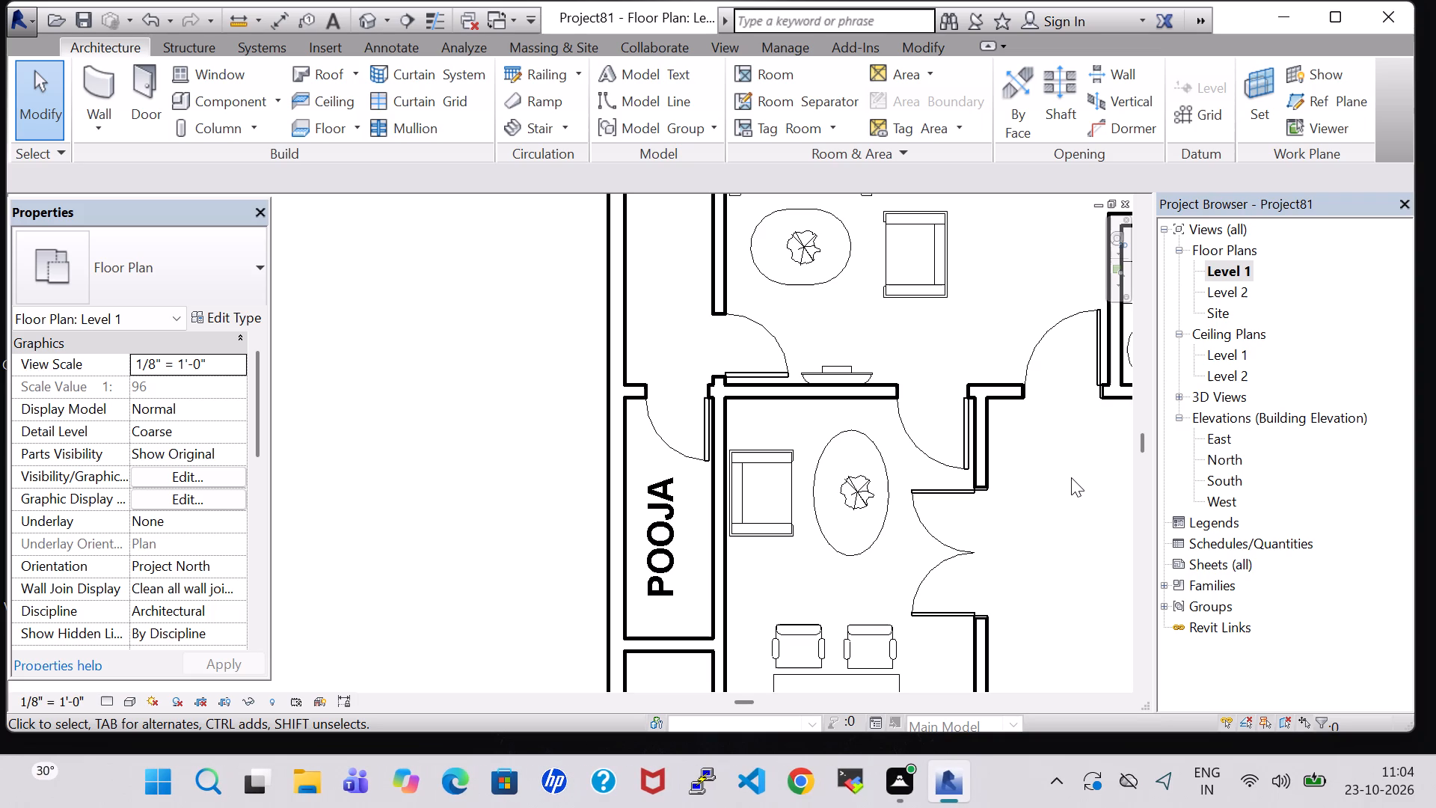
pyautogui.press('Left')
pyautogui.click(847, 494)
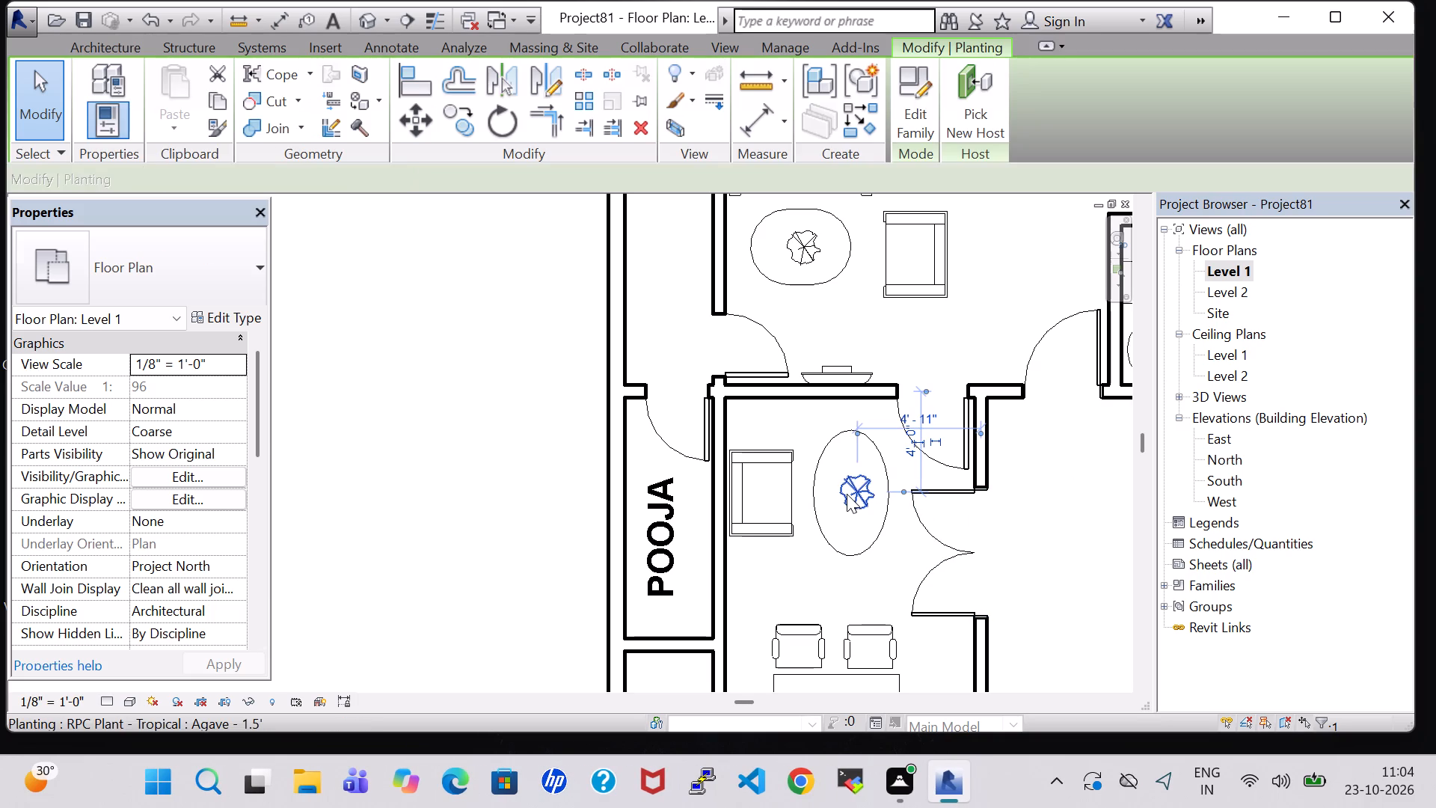
pyautogui.press('Left')
pyautogui.click(1080, 496)
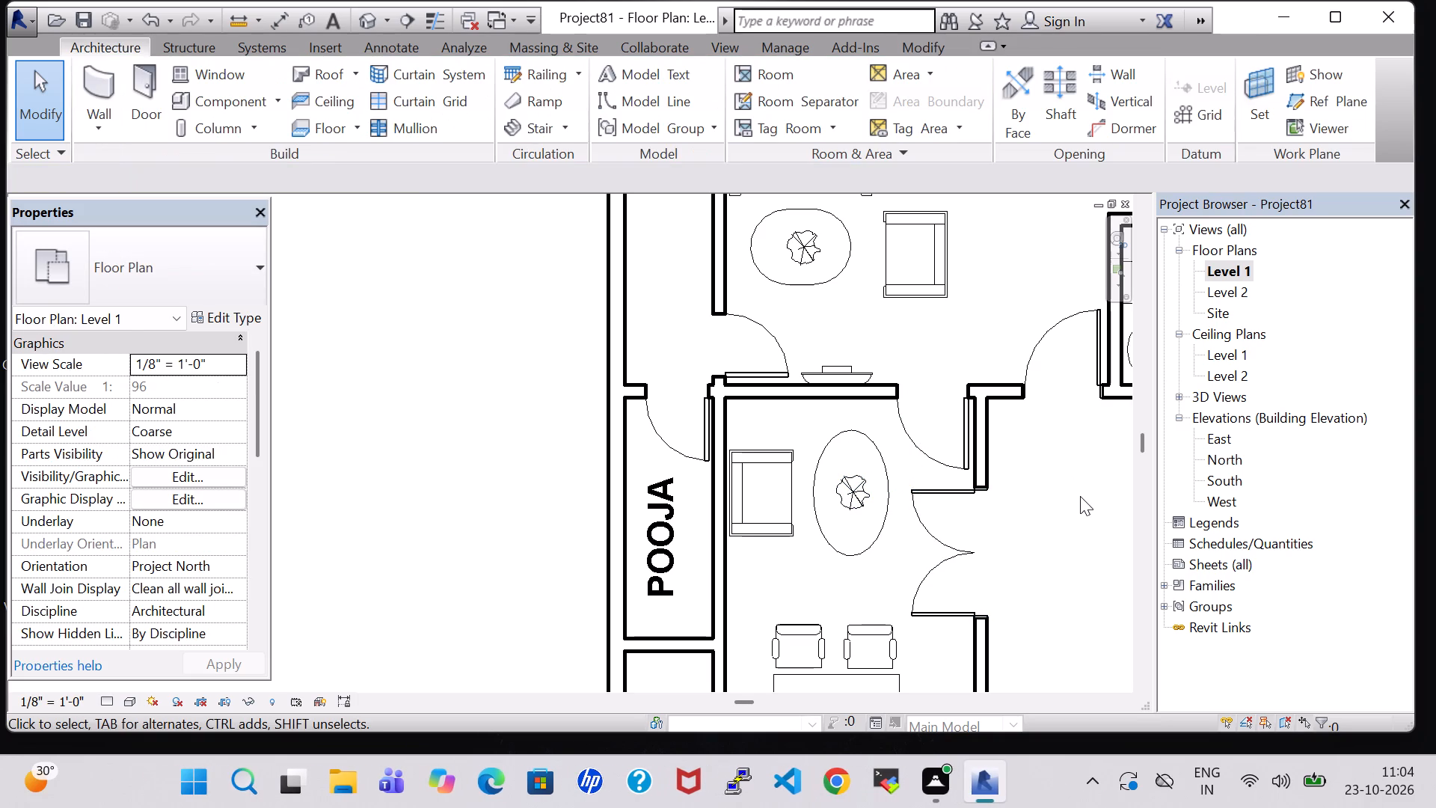
# Nudge the elliptical table beside the pooja back and forth, ending one step left, to centre it under the Agave plant.
pyautogui.click(859, 432)
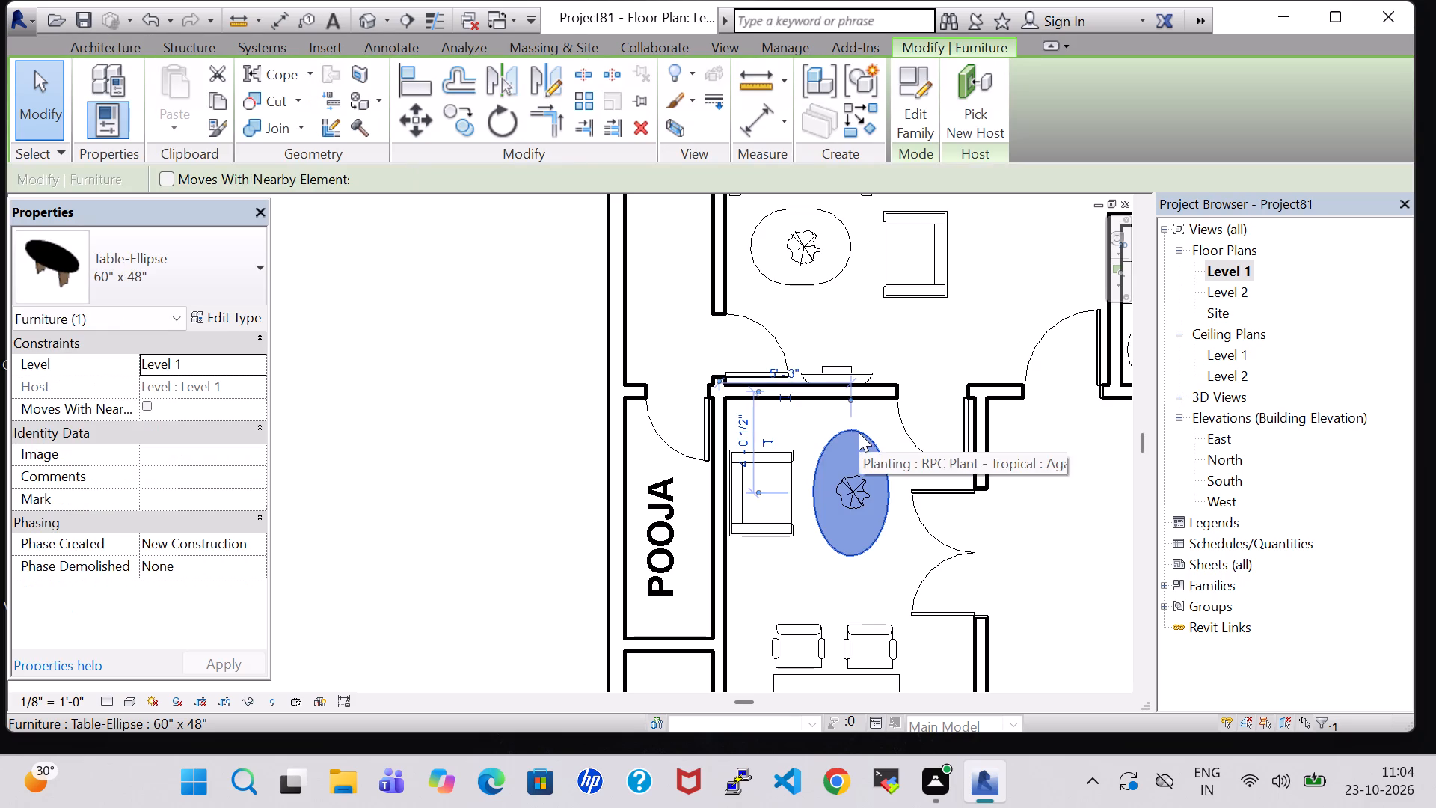
pyautogui.press('Left')
pyautogui.press('Left')
pyautogui.click(871, 495)
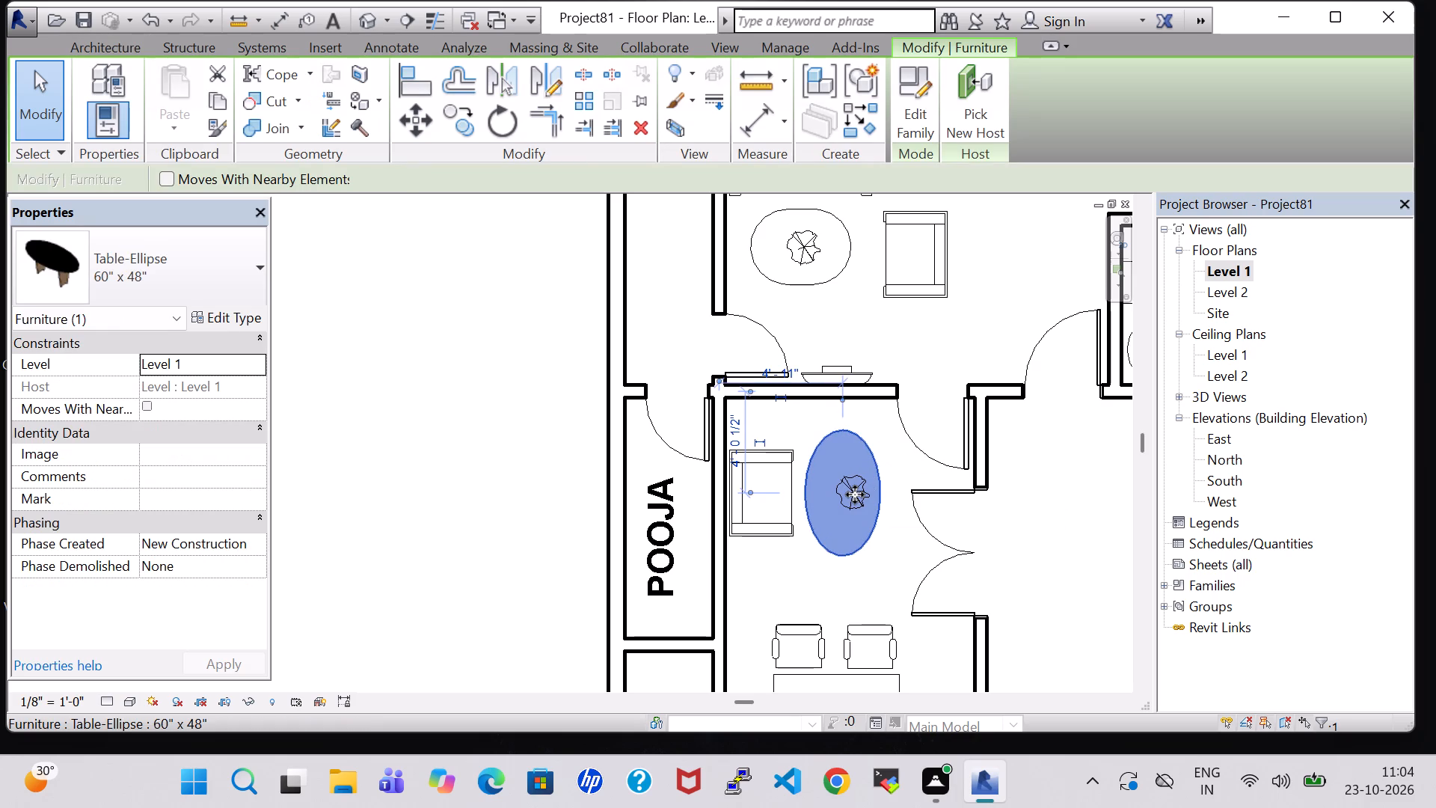
pyautogui.press('Left')
pyautogui.press('Right')
pyautogui.press('Right')
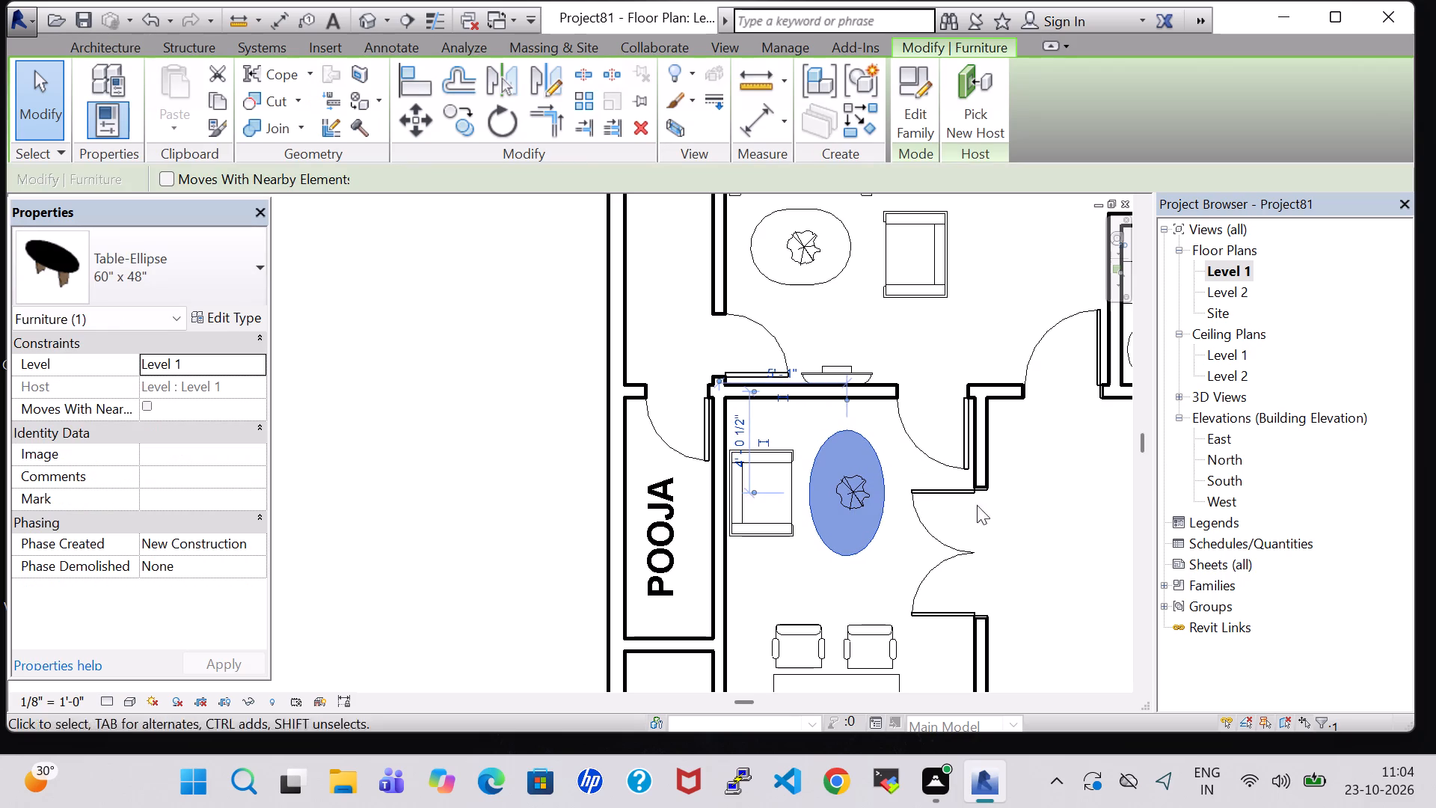
pyautogui.click(1033, 505)
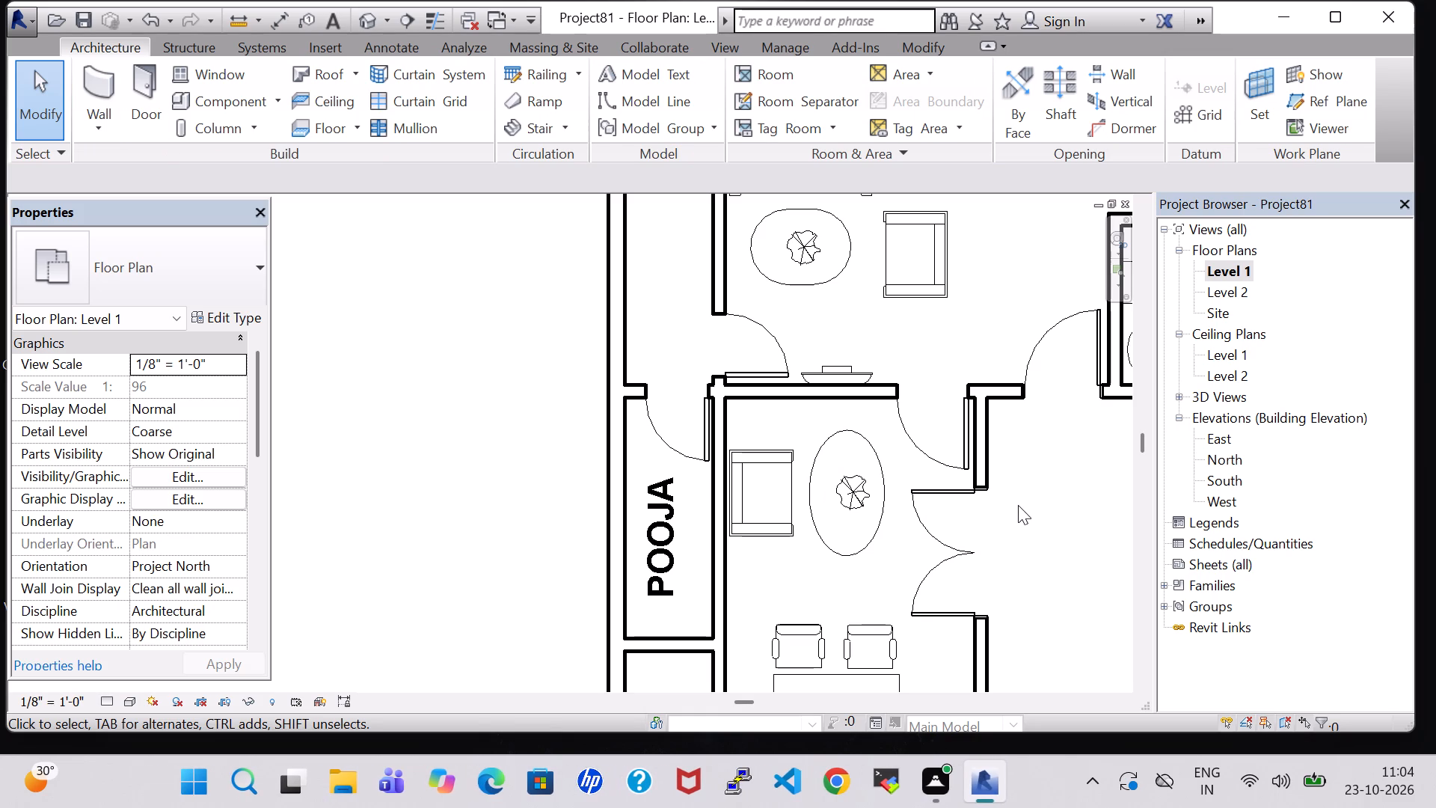
# Place a tagged room in the desk room, name it DRAWING, and nudge its tag one step down and two left.
pyautogui.scroll(-5, 1018, 505)
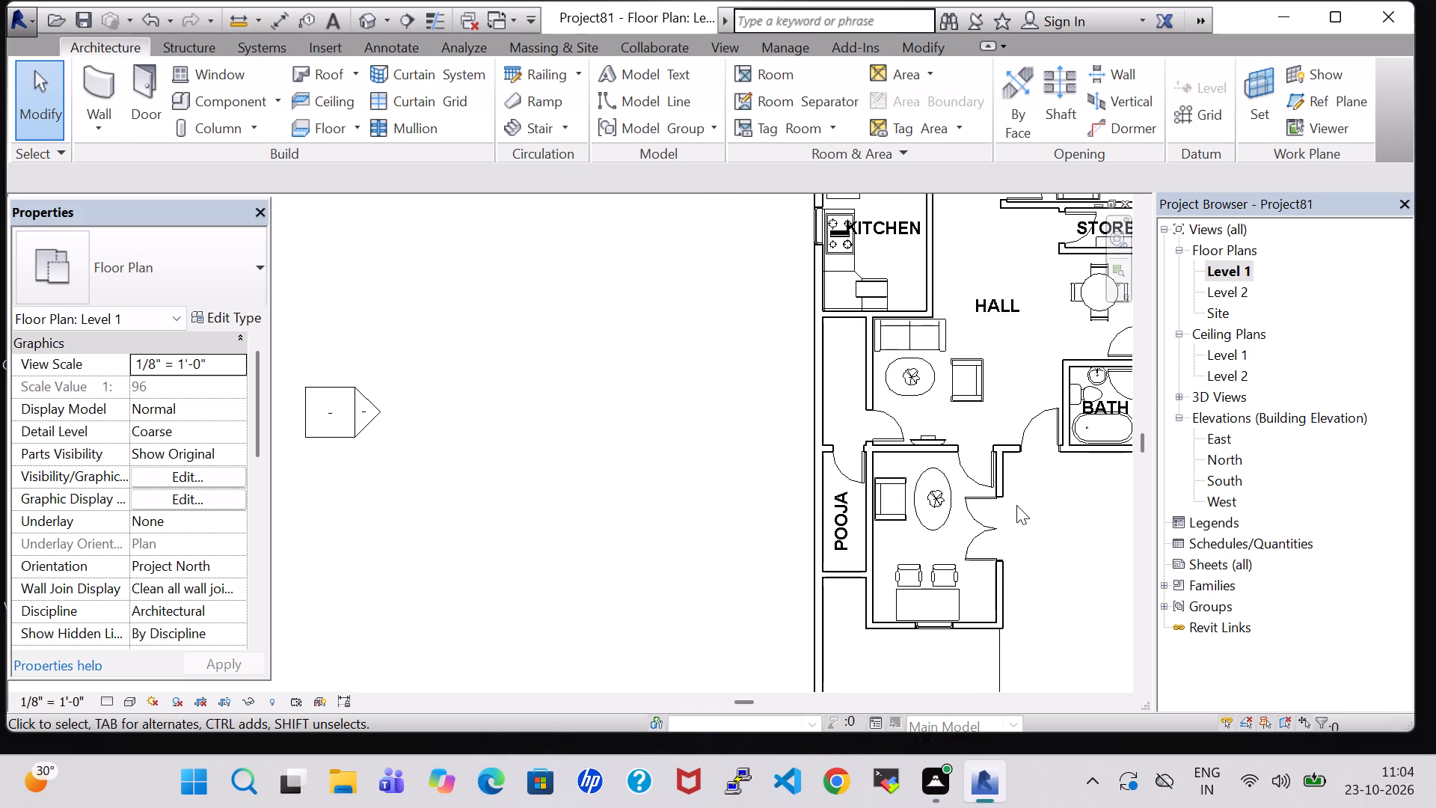
pyautogui.click(774, 67)
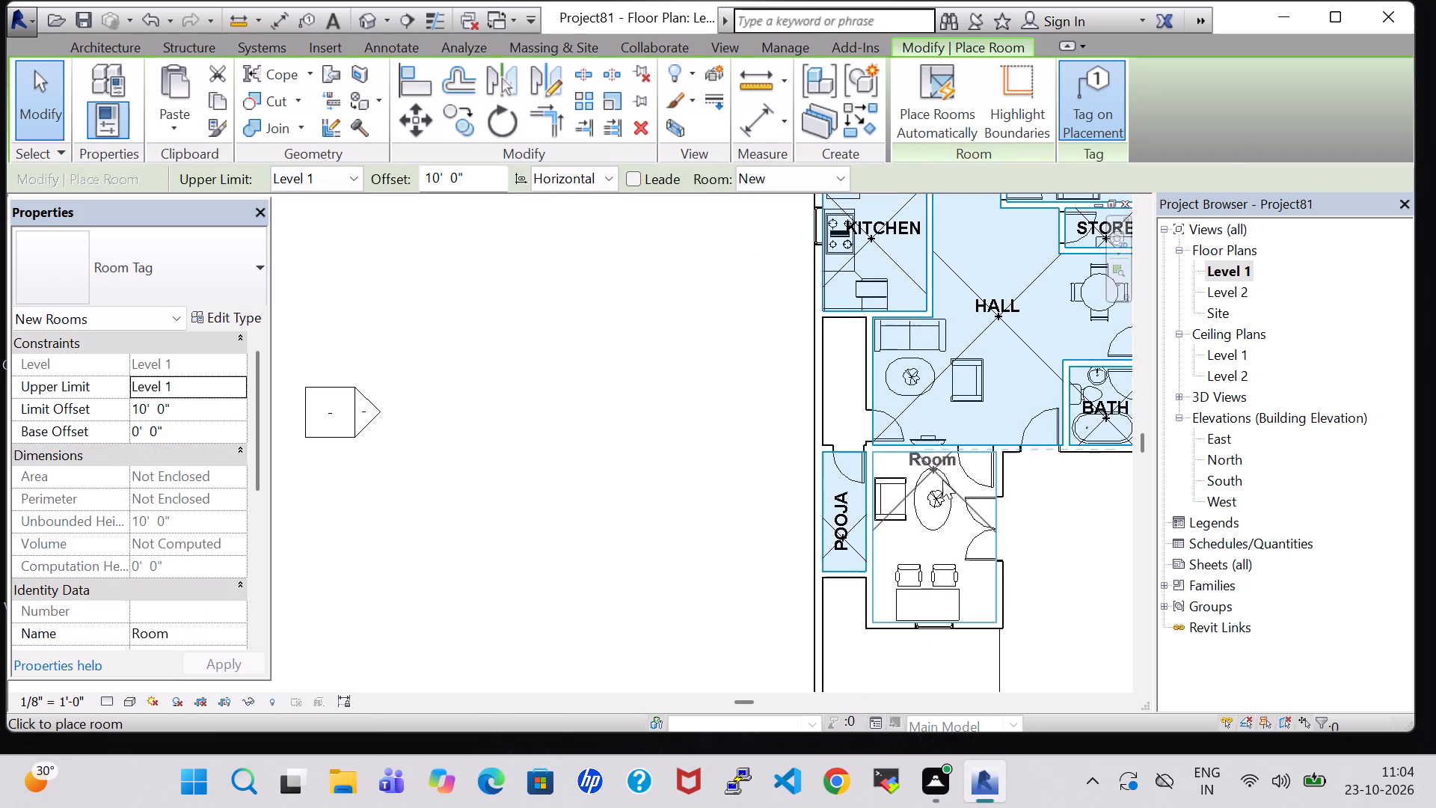
pyautogui.click(936, 550)
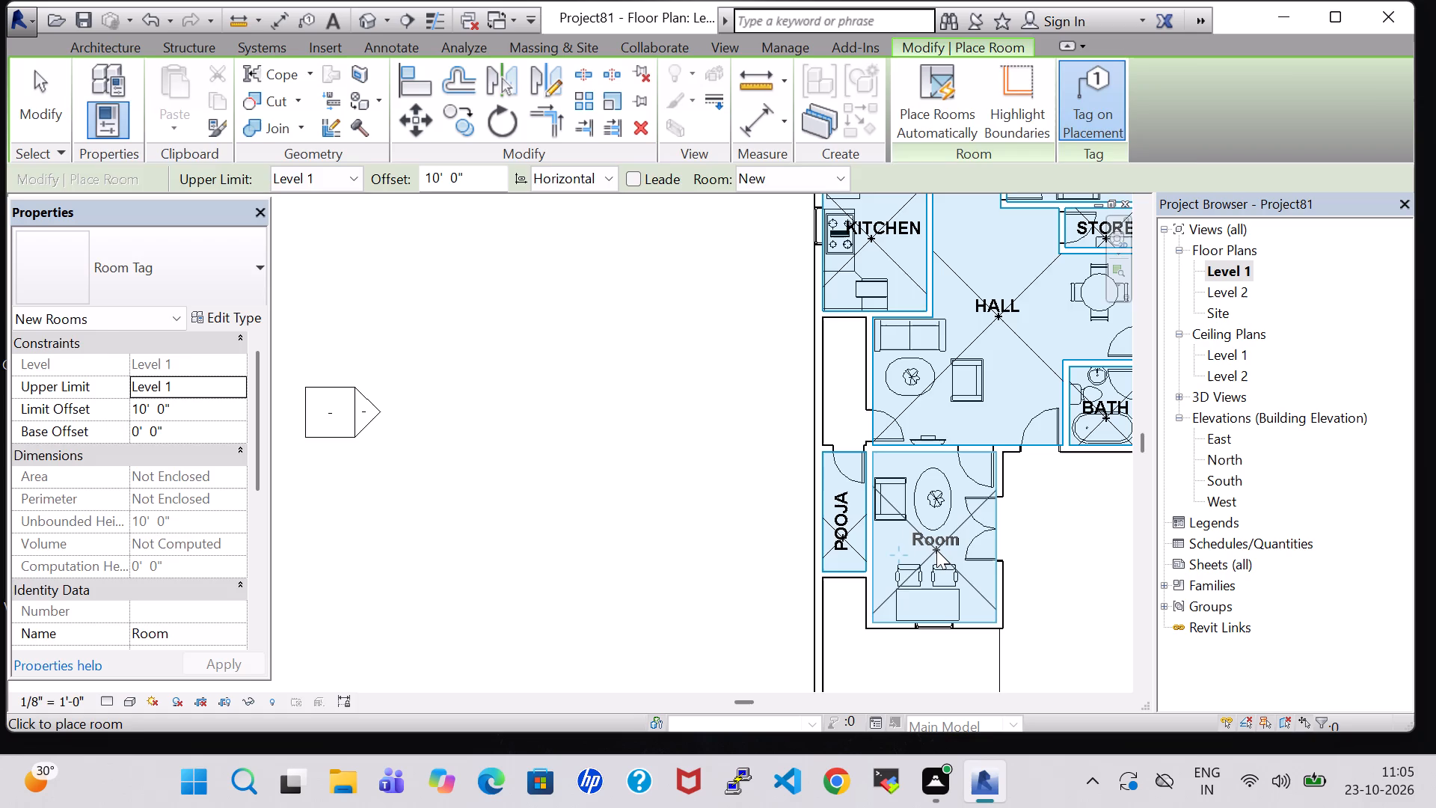
pyautogui.press('Escape')
pyautogui.doubleClick(942, 536)
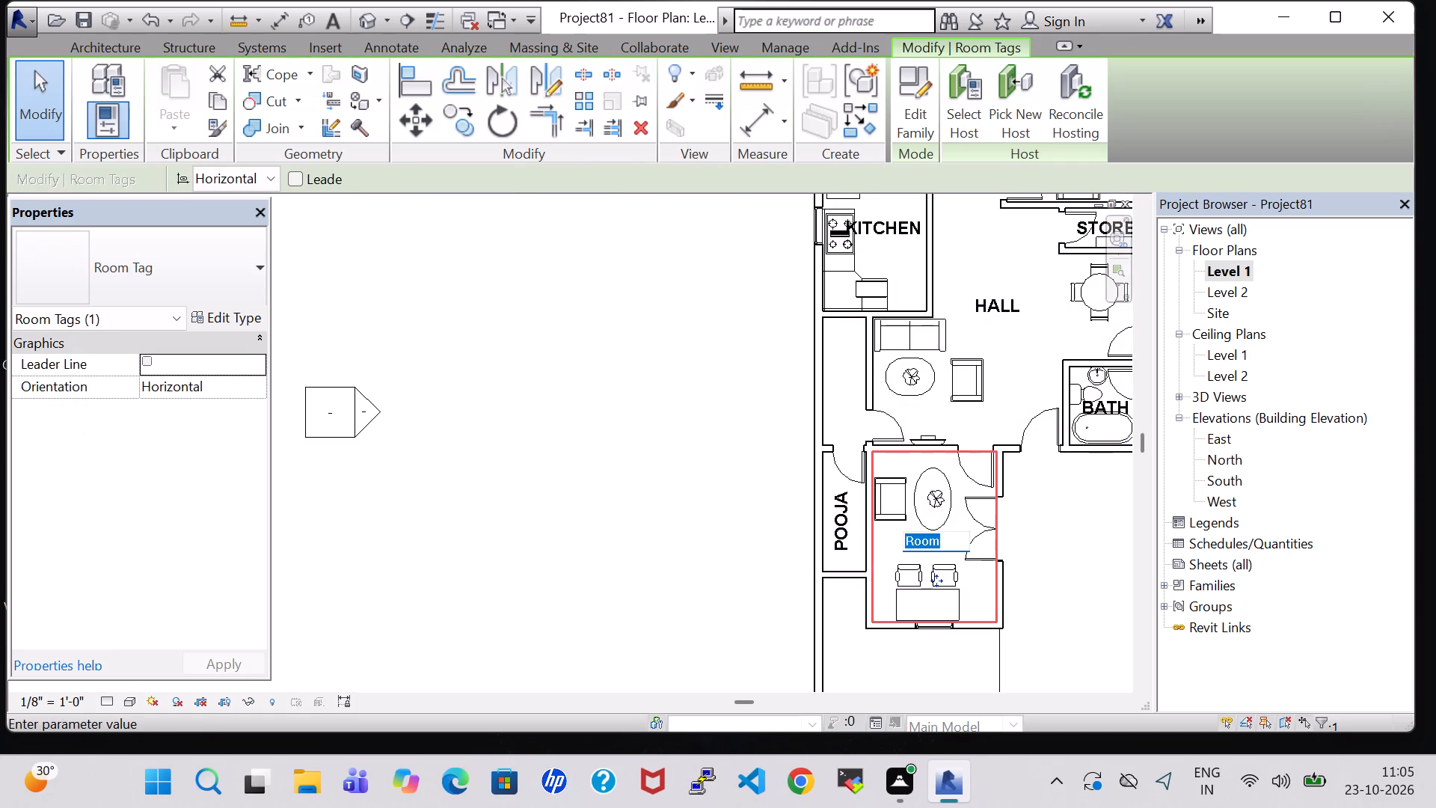
pyautogui.press('BackSpace')
pyautogui.write('DRAWING')
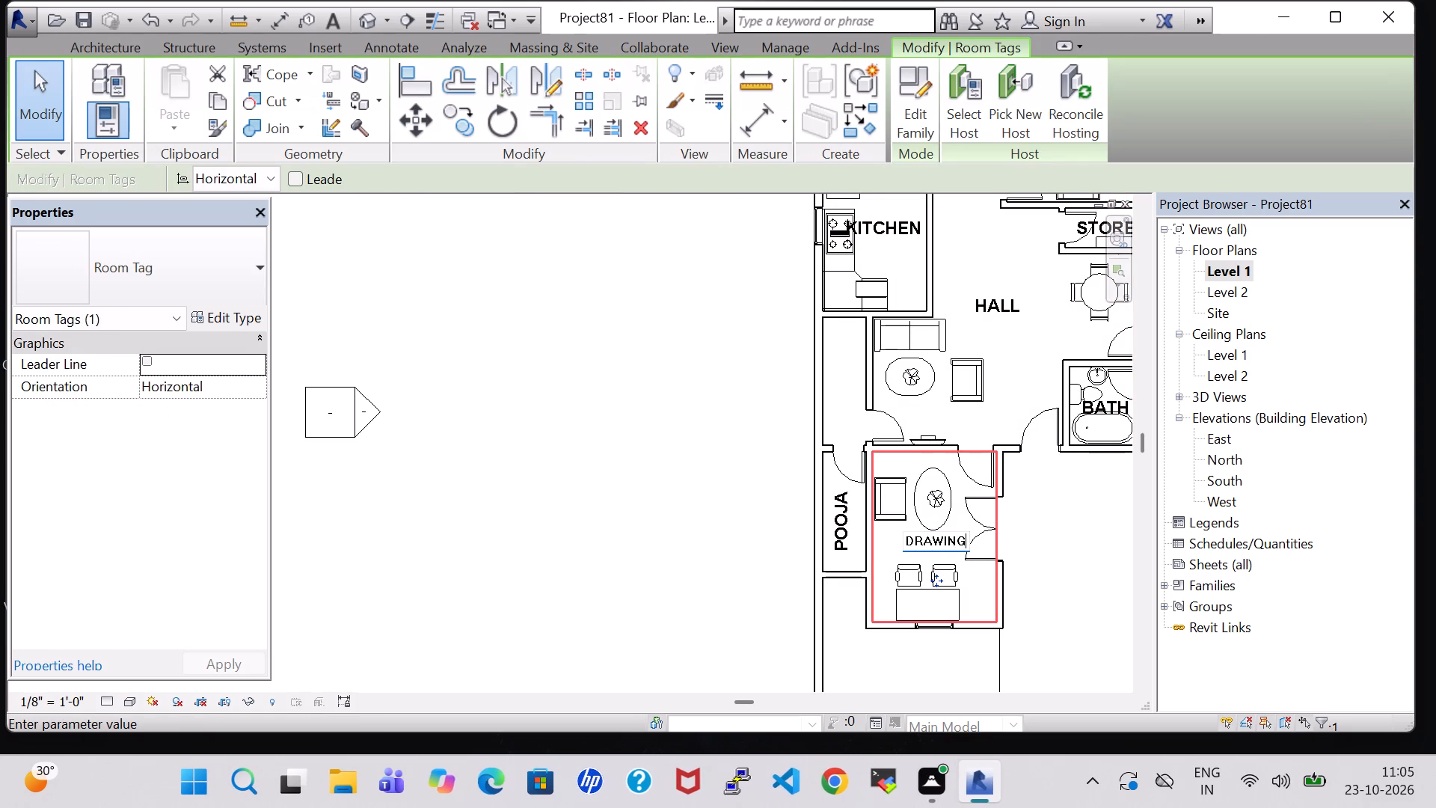
pyautogui.press('Return')
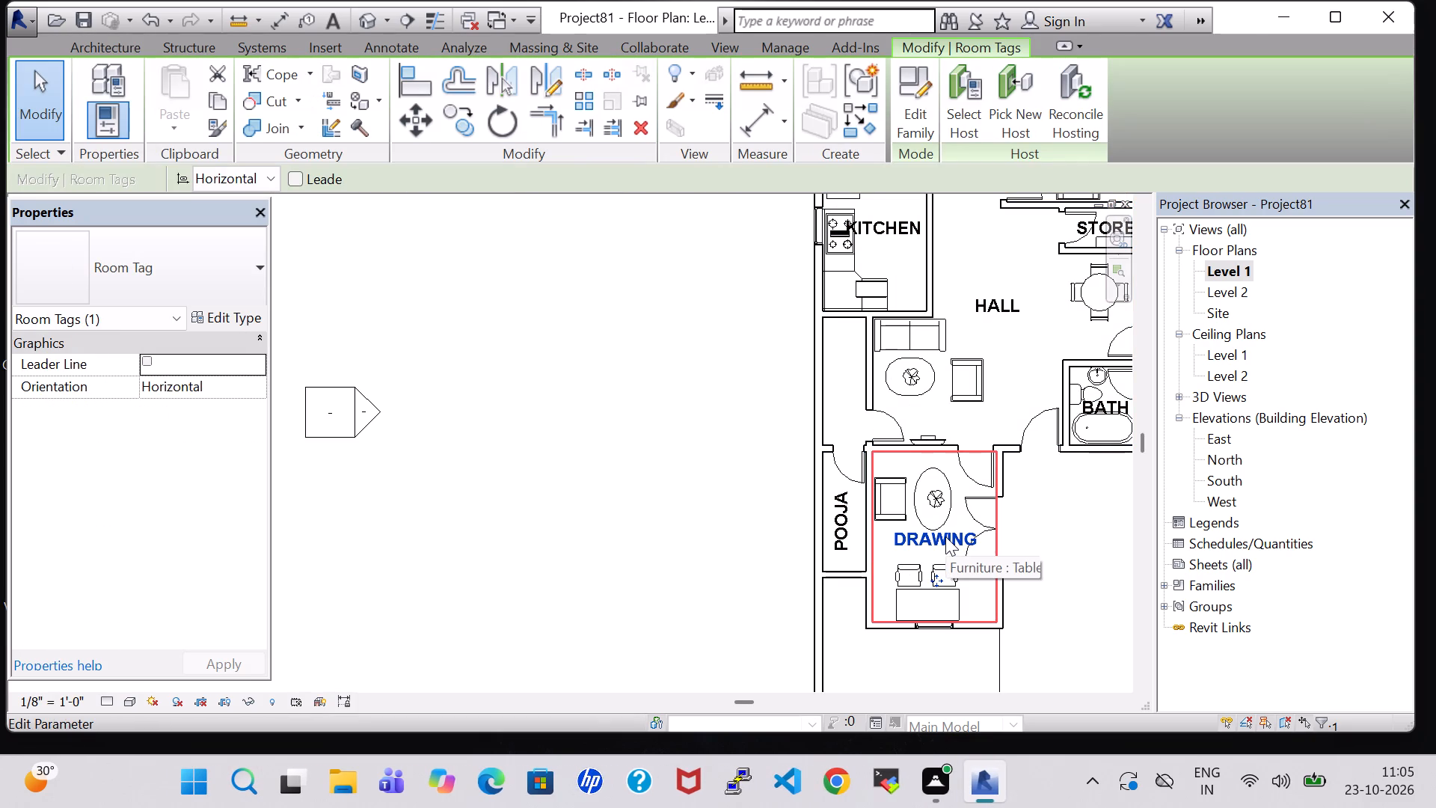
pyautogui.press('Down')
pyautogui.press('Left')
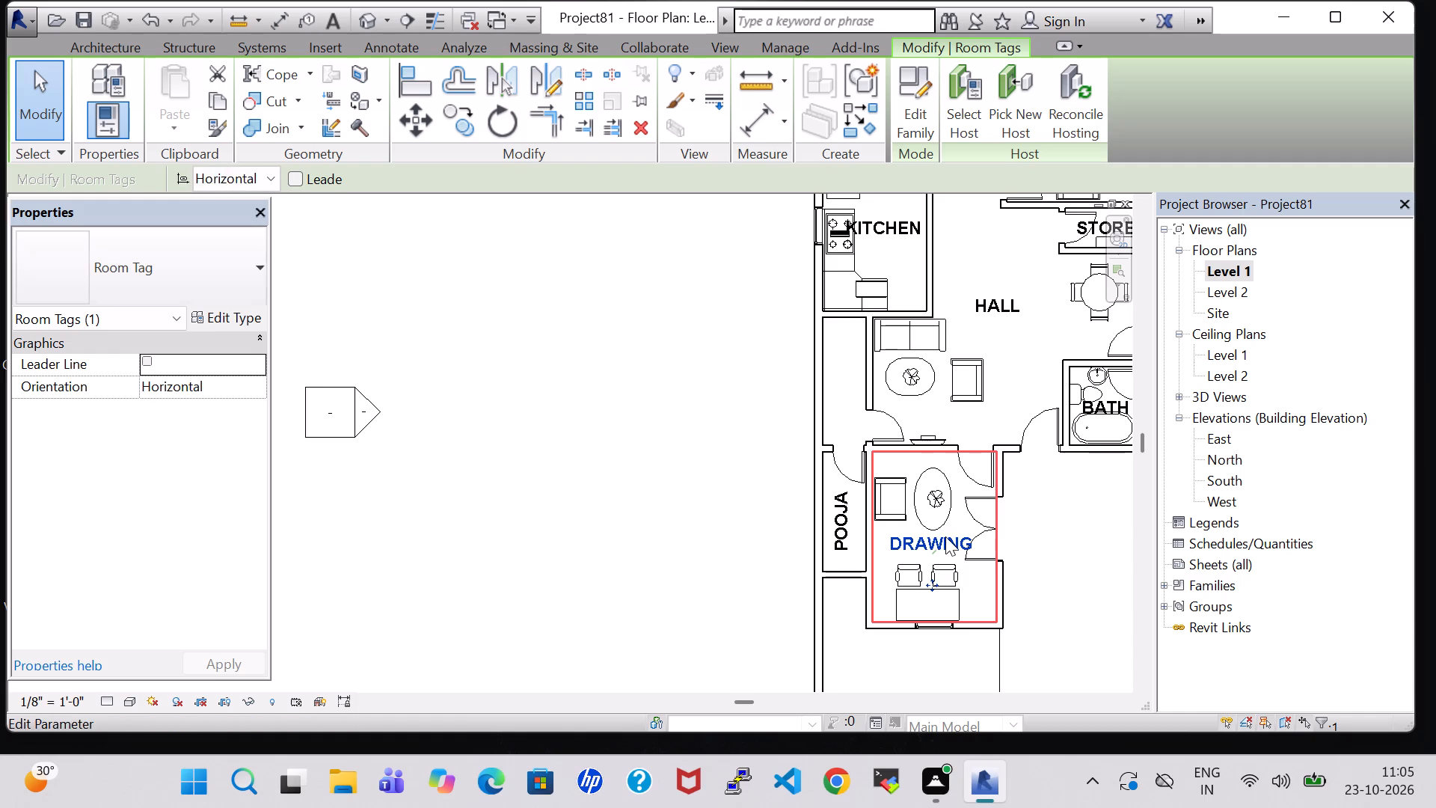
pyautogui.press('Left')
pyautogui.click(1063, 518)
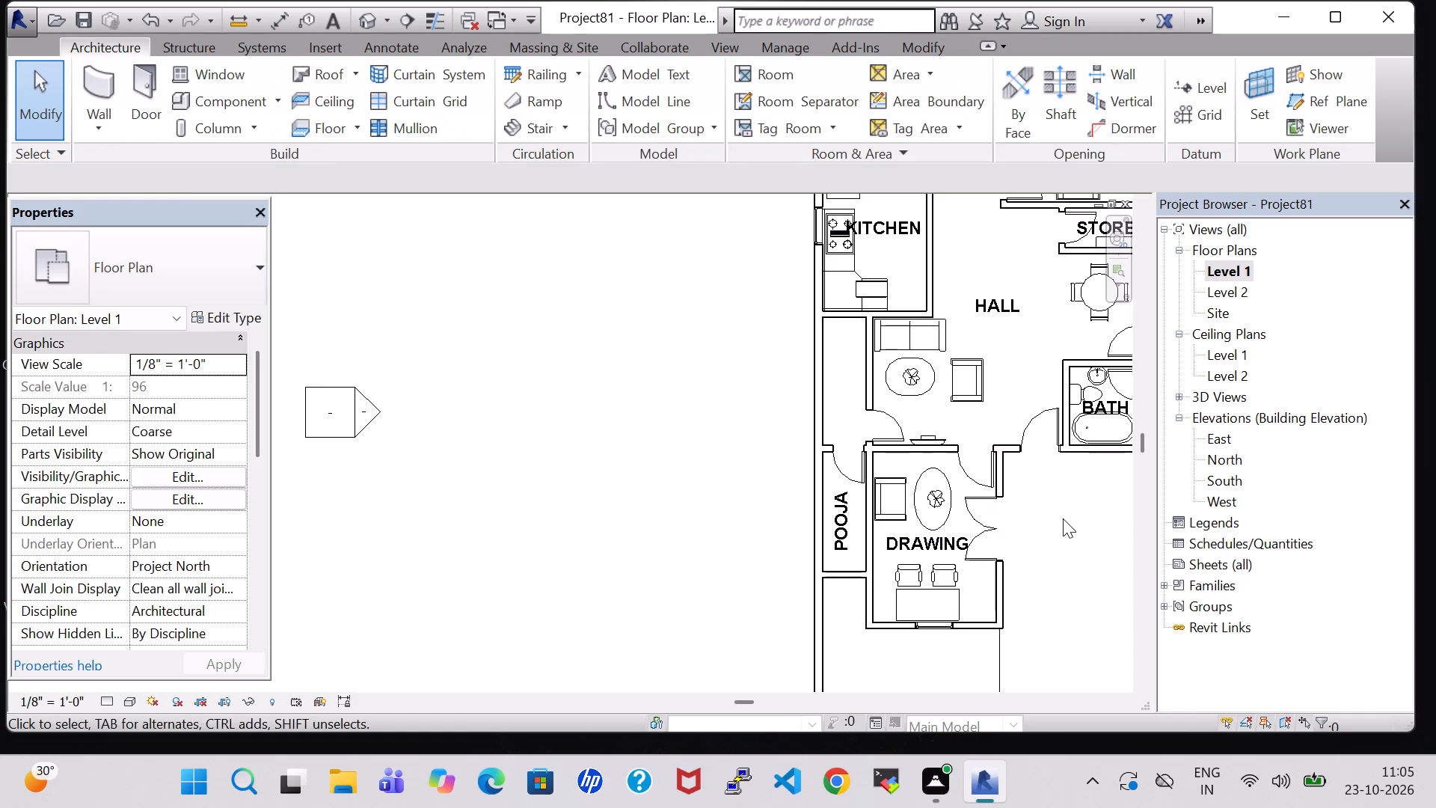
# Place a 3'-0" wide U-shape winder stair in the open area below the bath, about 5'-7" from the drawing room wall.
pyautogui.scroll(-4, 1063, 518)
pyautogui.moveTo(1063, 518); pyautogui.dragTo(927, 496, button='middle')
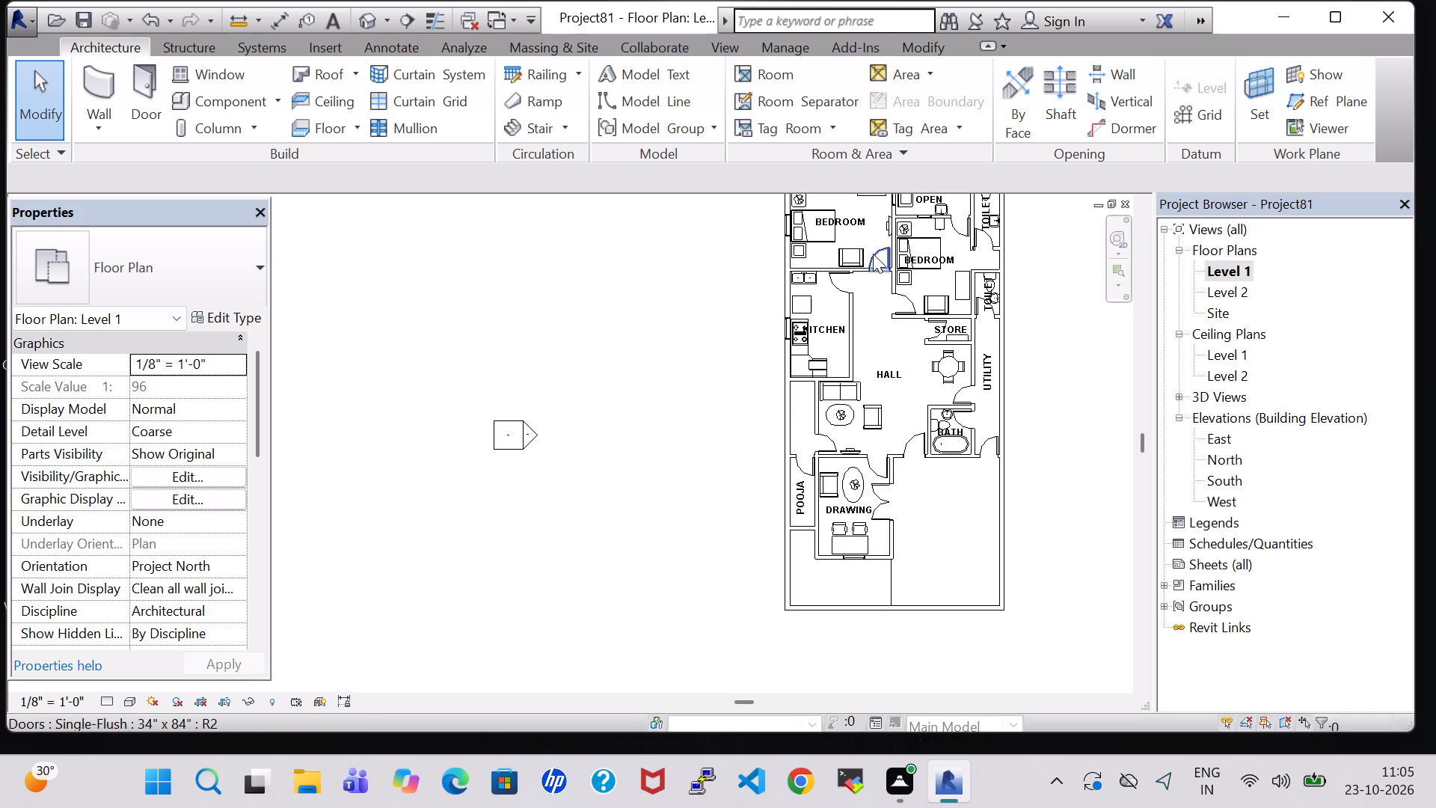
pyautogui.moveTo(951, 263); pyautogui.dragTo(958, 357, button='middle')
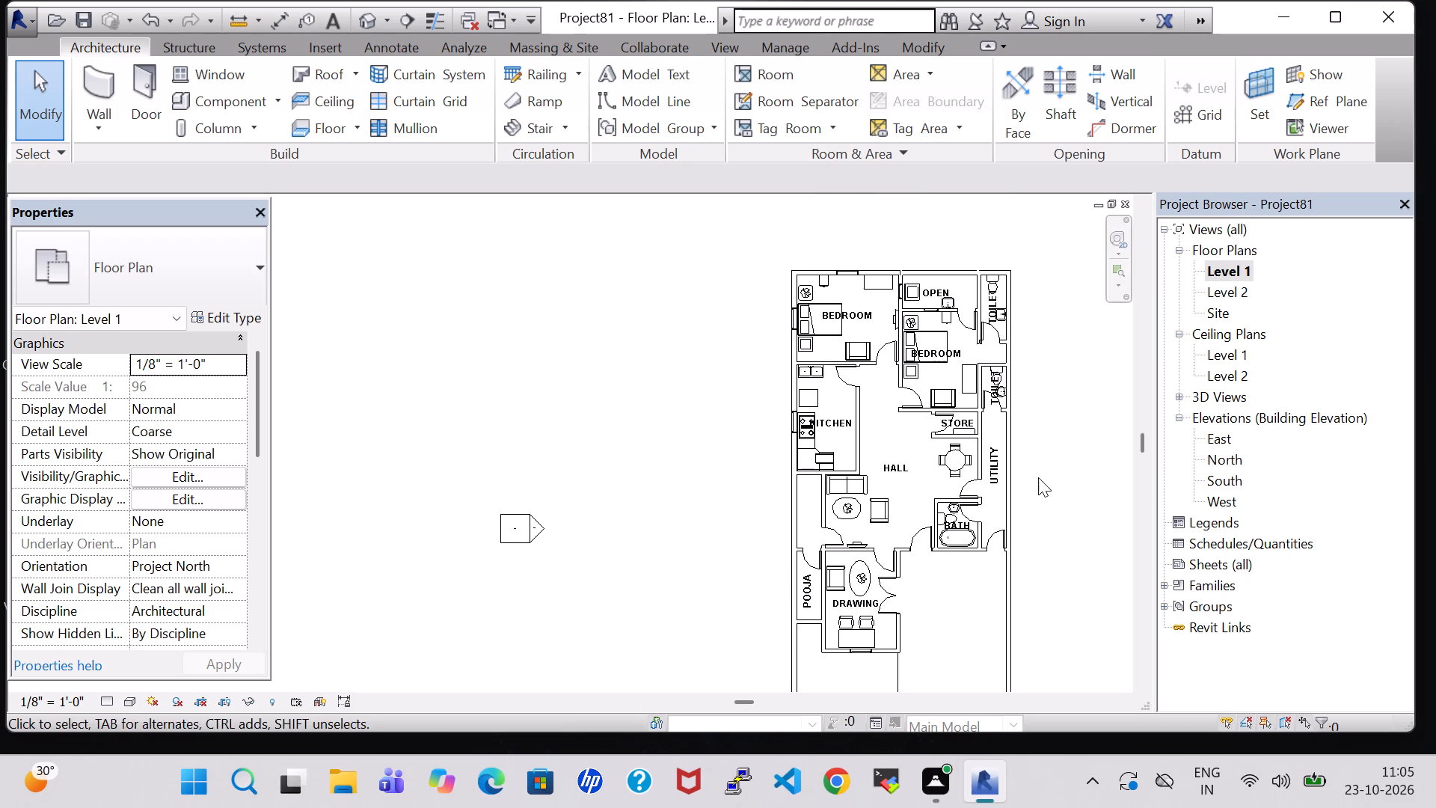
pyautogui.moveTo(1038, 477); pyautogui.dragTo(1034, 464, button='middle')
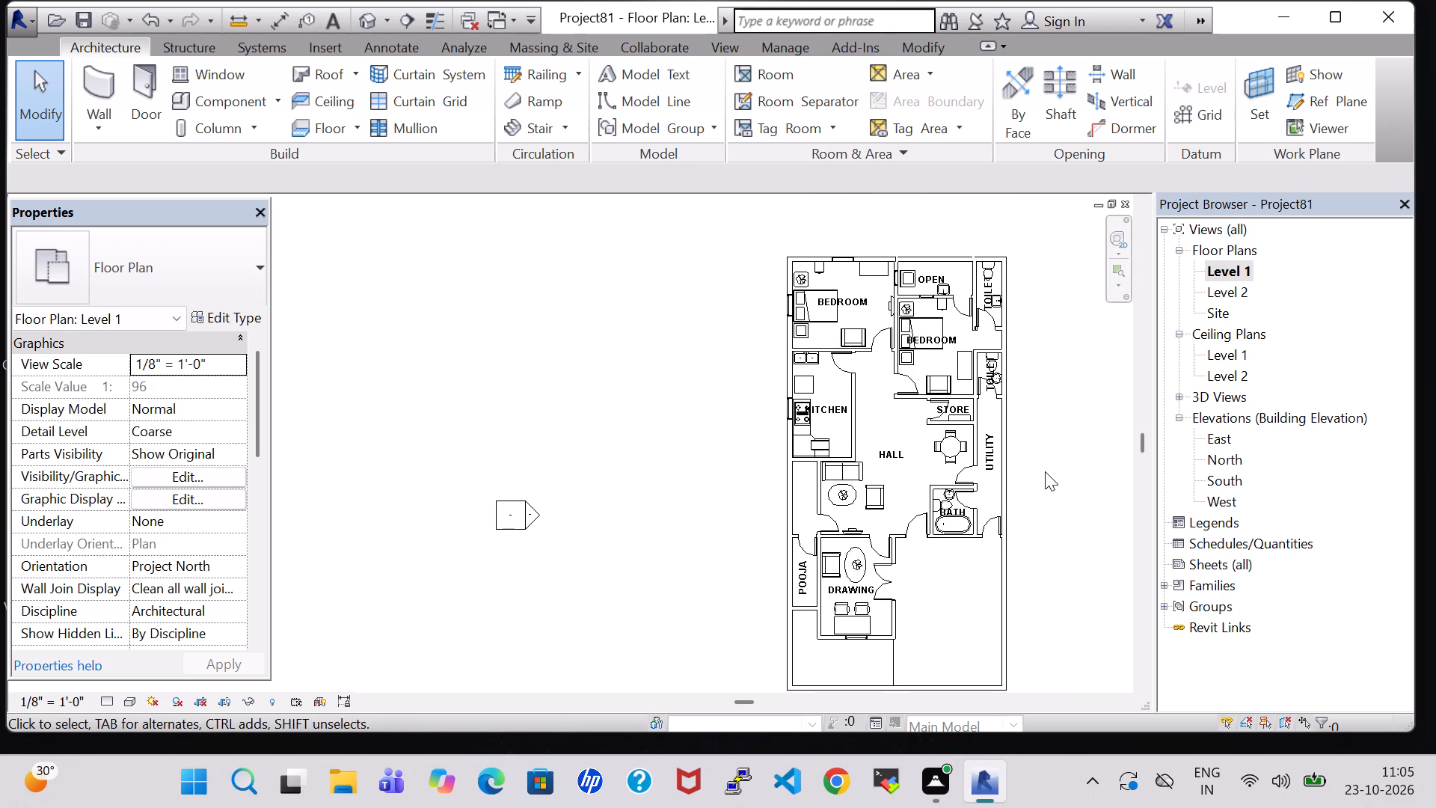
pyautogui.scroll(-2, 1045, 473)
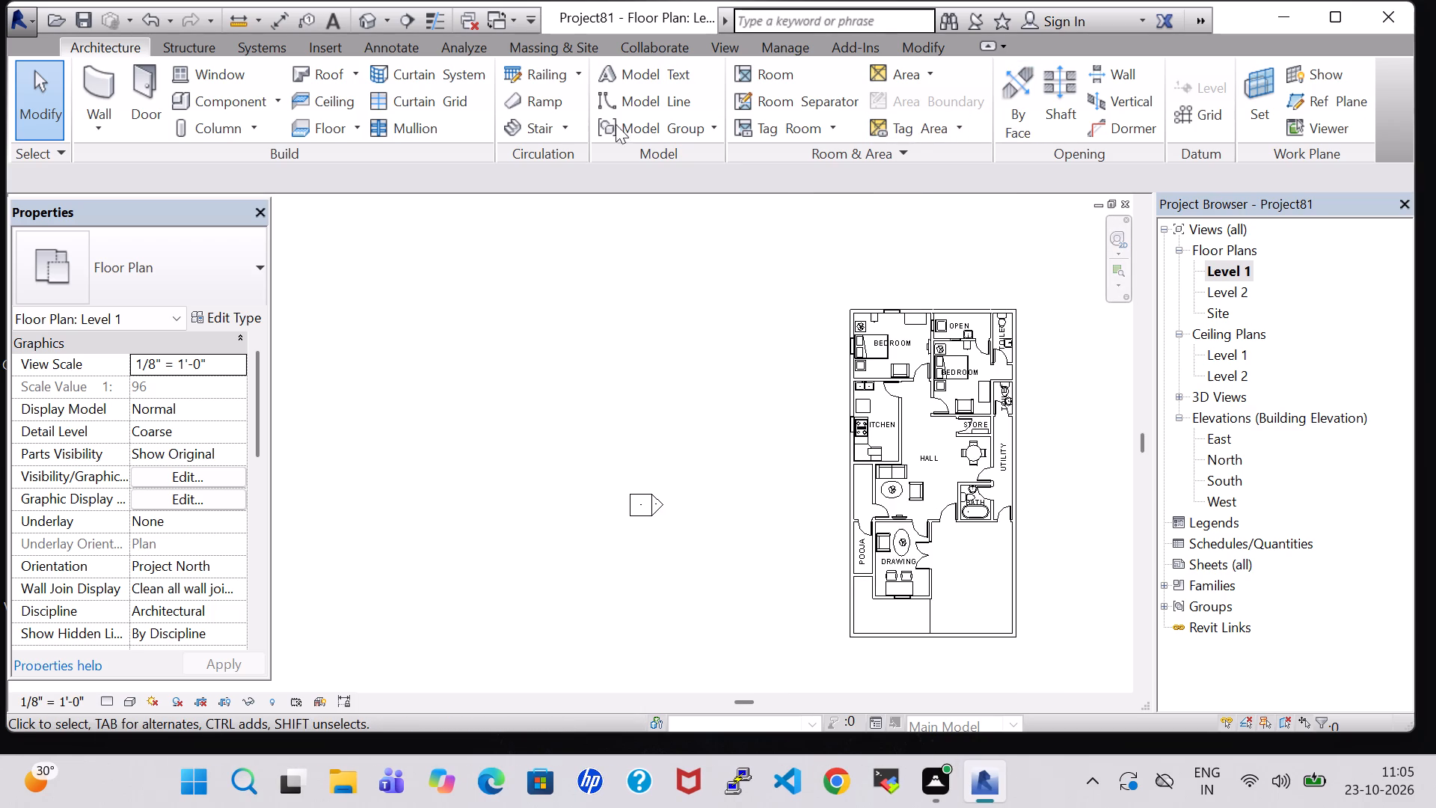
pyautogui.click(522, 125)
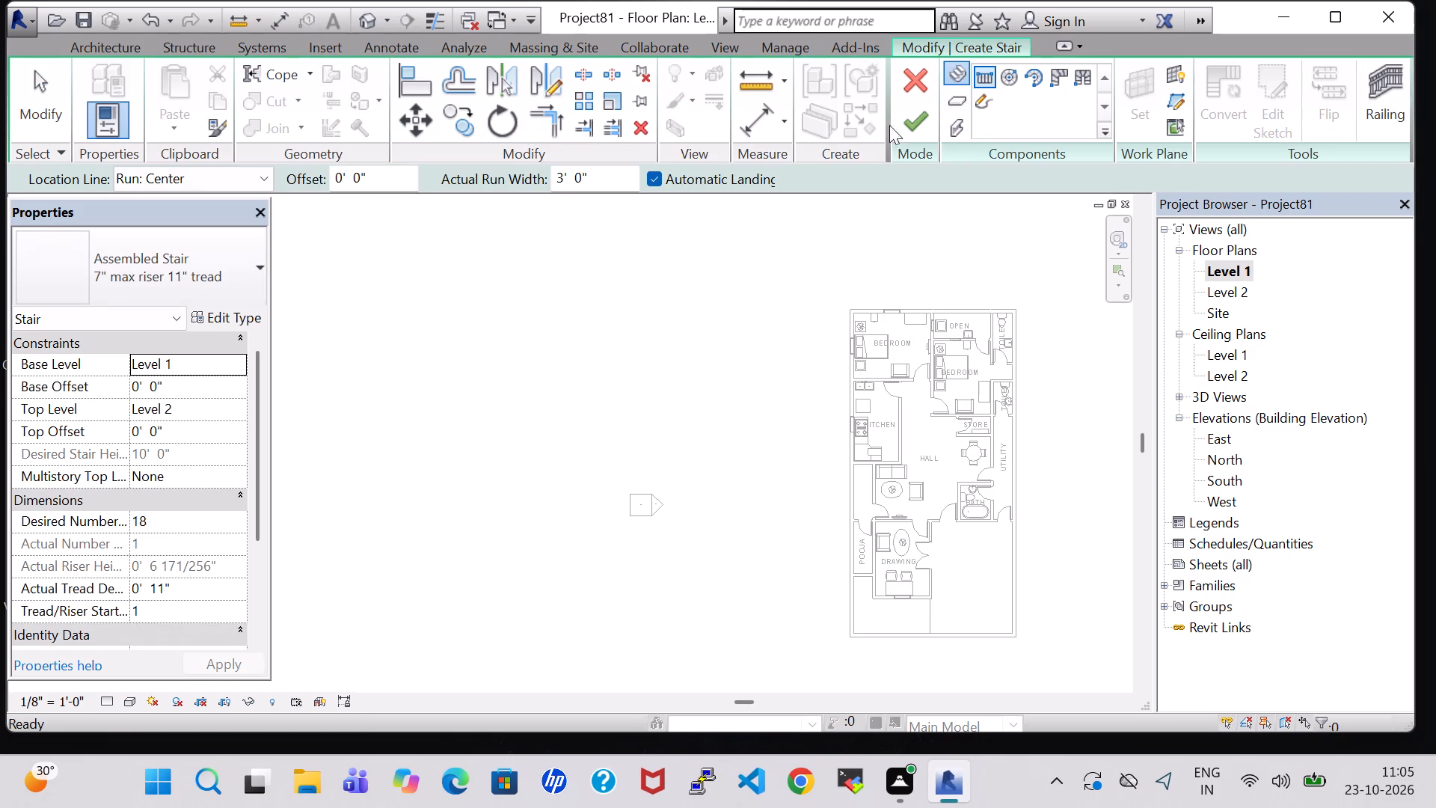
pyautogui.click(1085, 76)
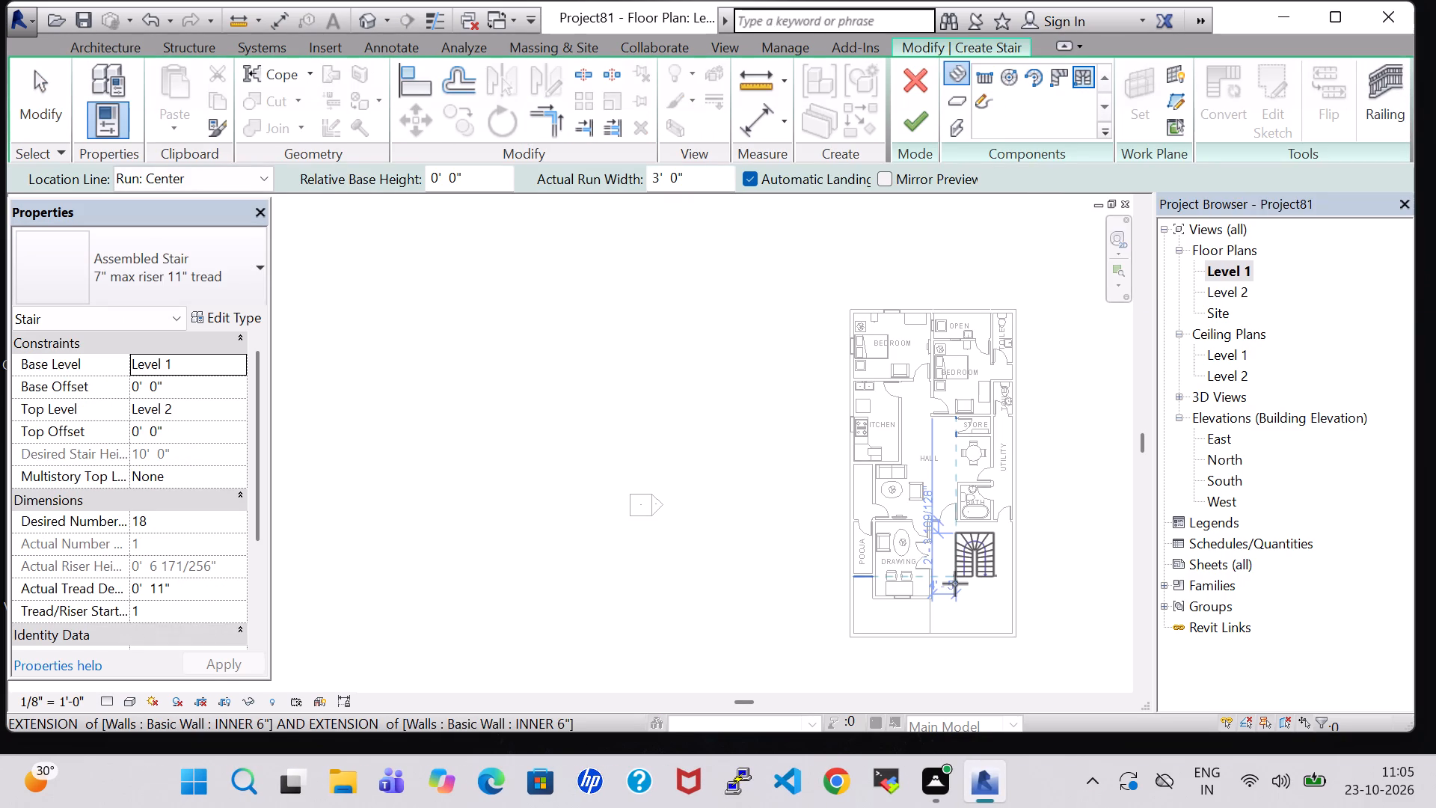
pyautogui.scroll(5, 955, 584)
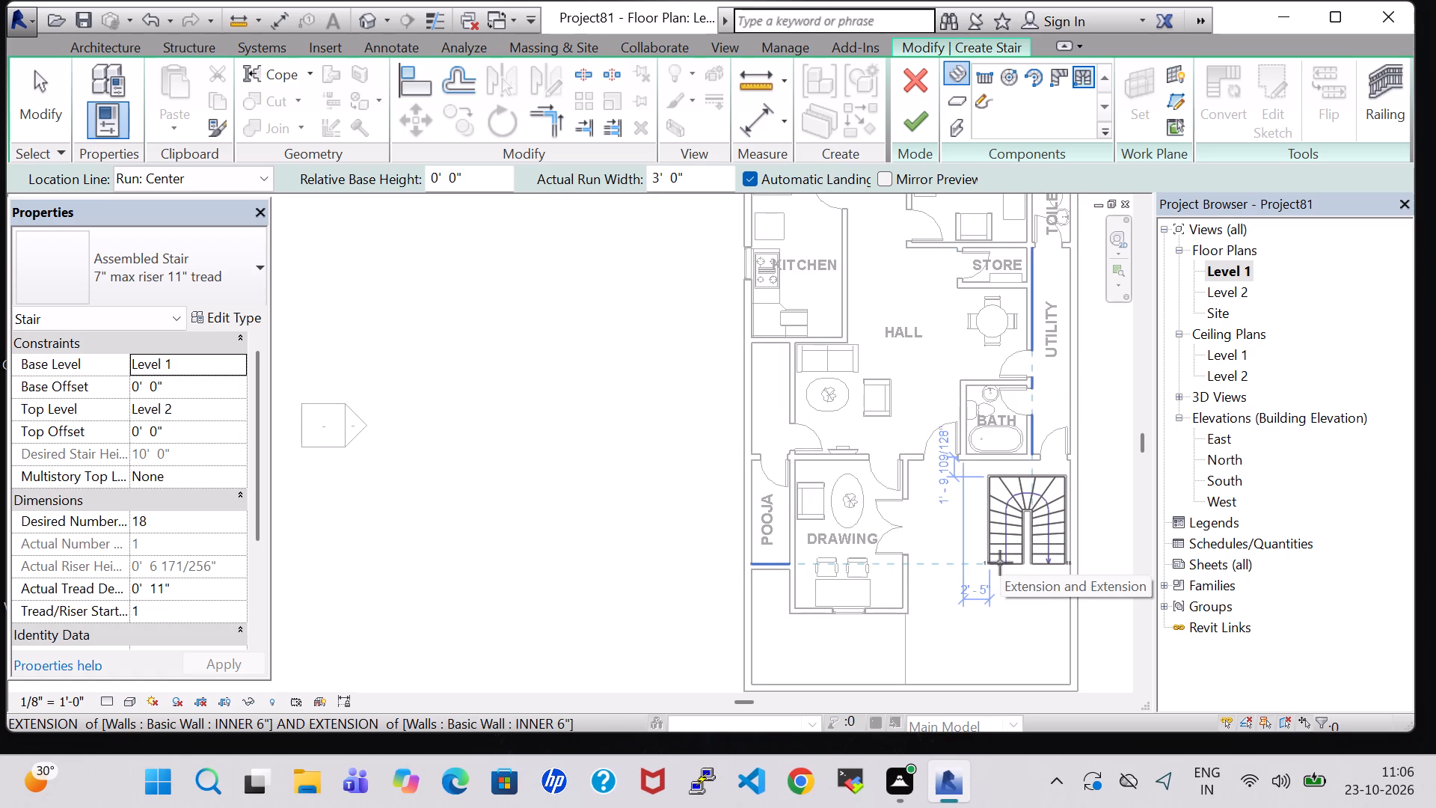
pyautogui.scroll(6, 981, 563)
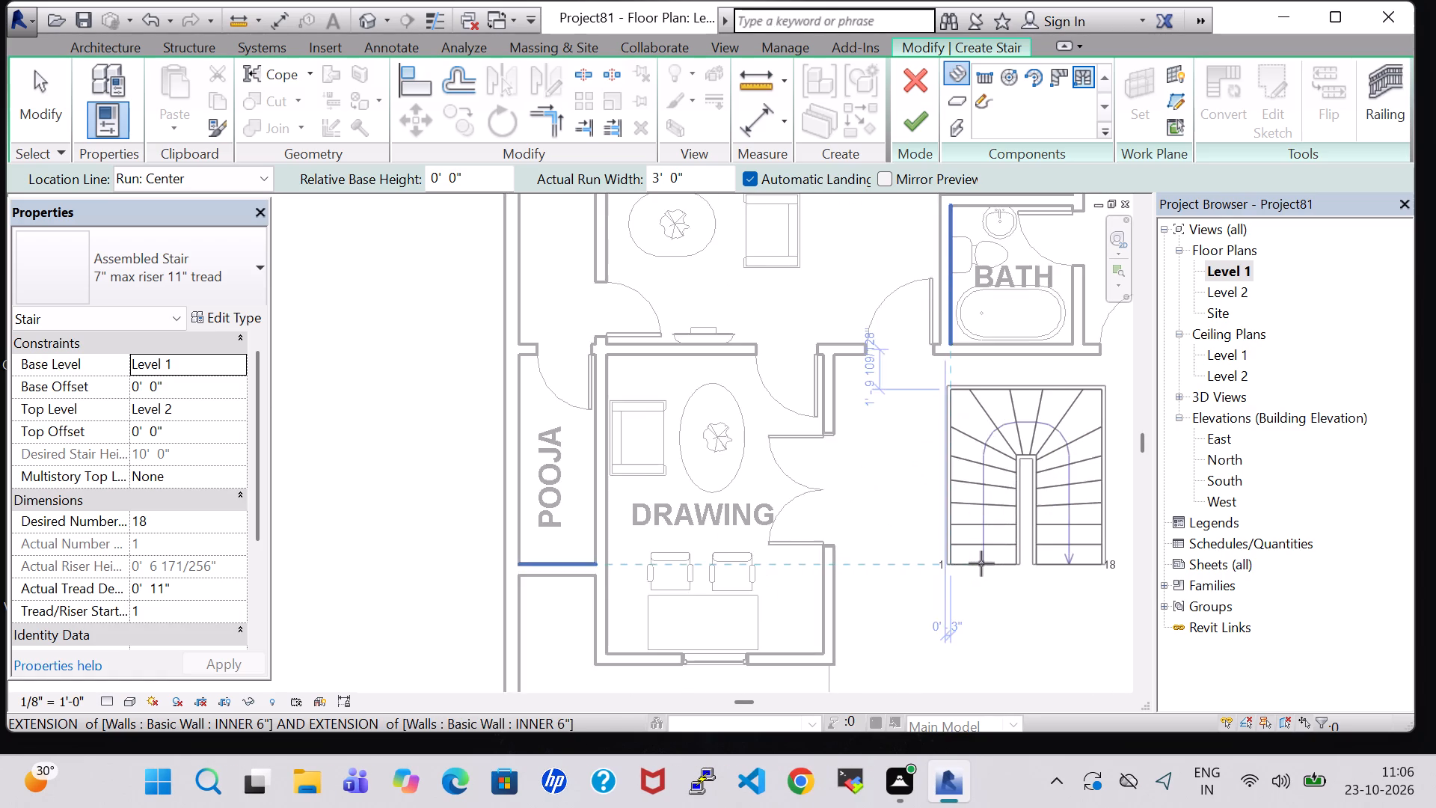
pyautogui.click(989, 557)
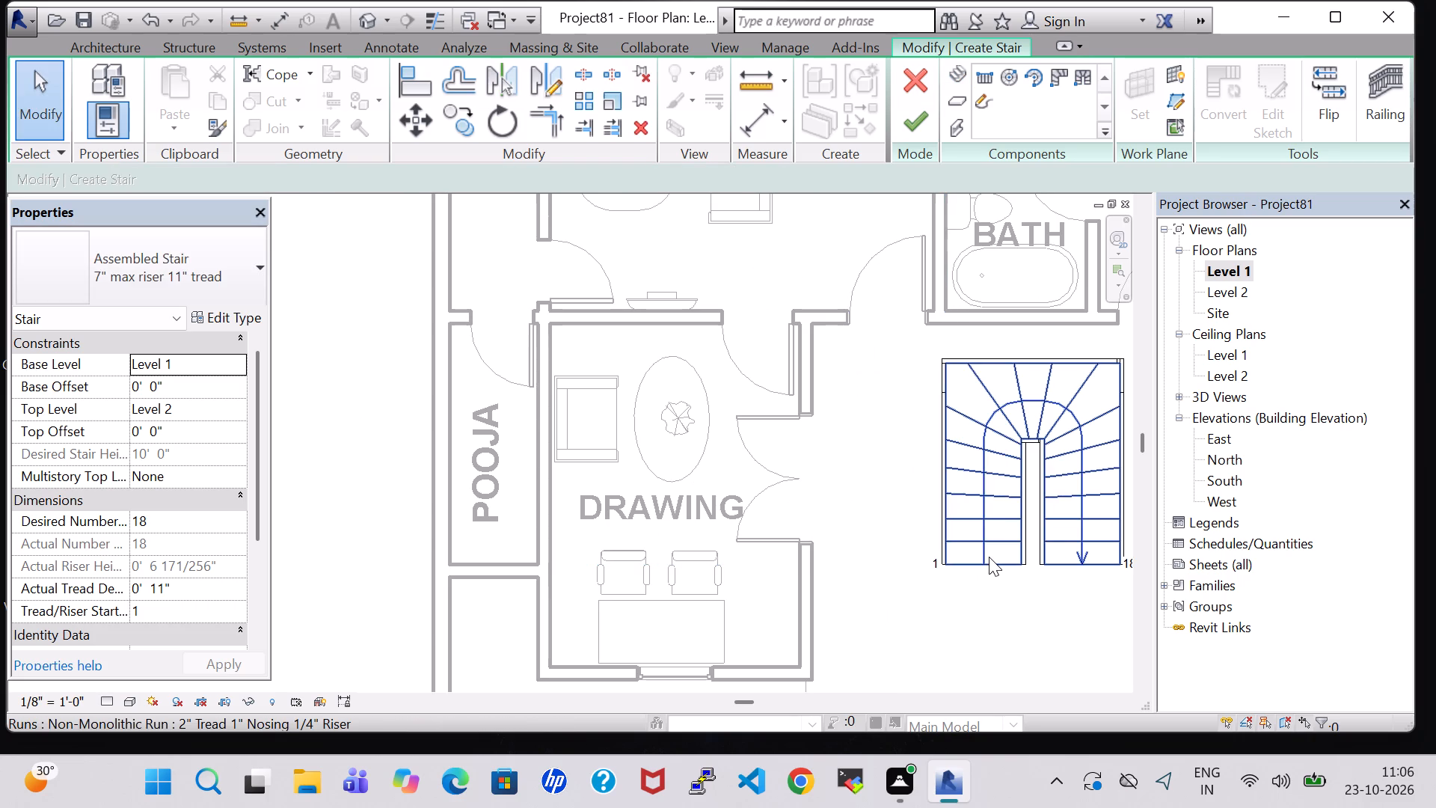
pyautogui.press('Escape')
pyautogui.press('Escape')
# Lengthen the winder run's arrow-end leg downward by four risers.
pyautogui.click(1015, 524)
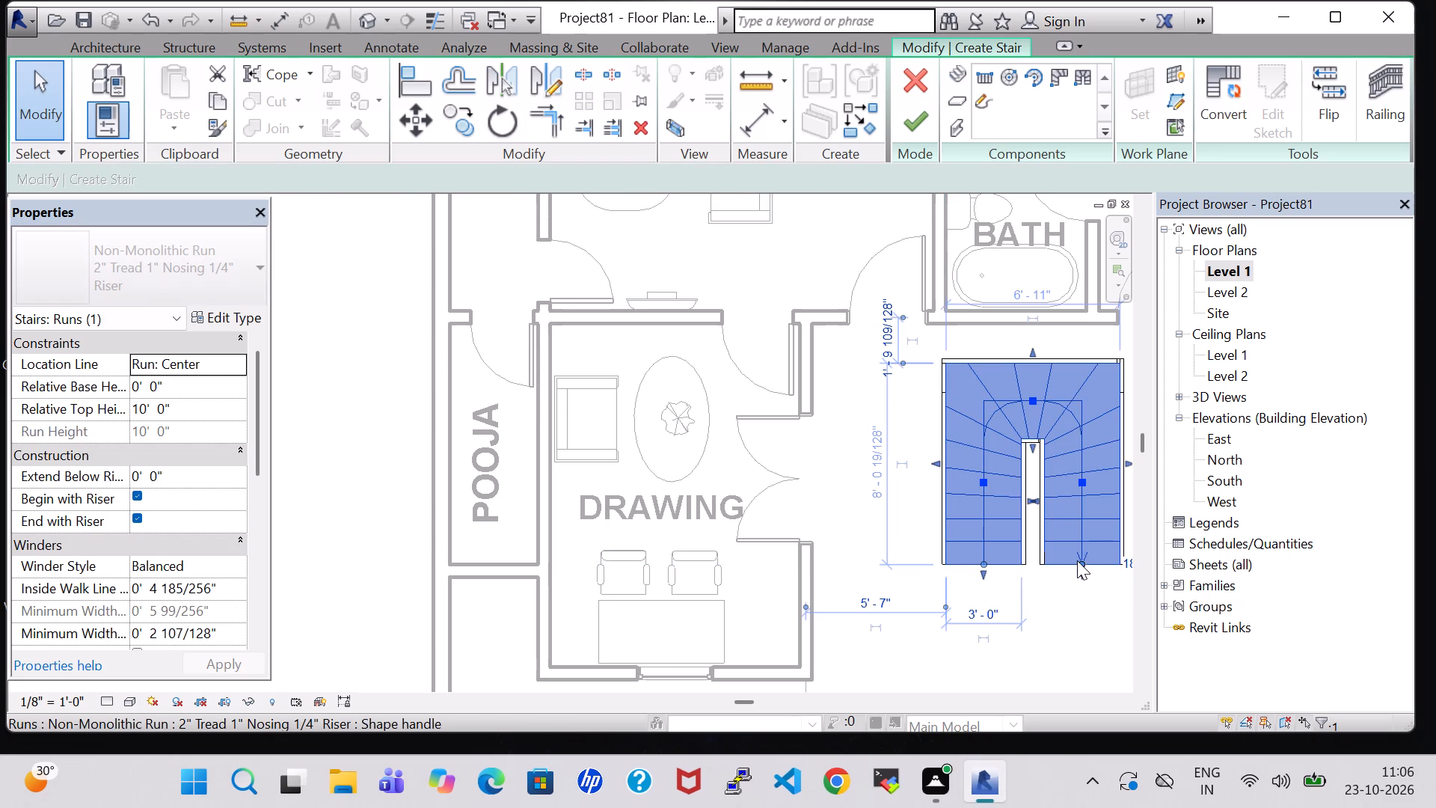
pyautogui.click(1081, 560)
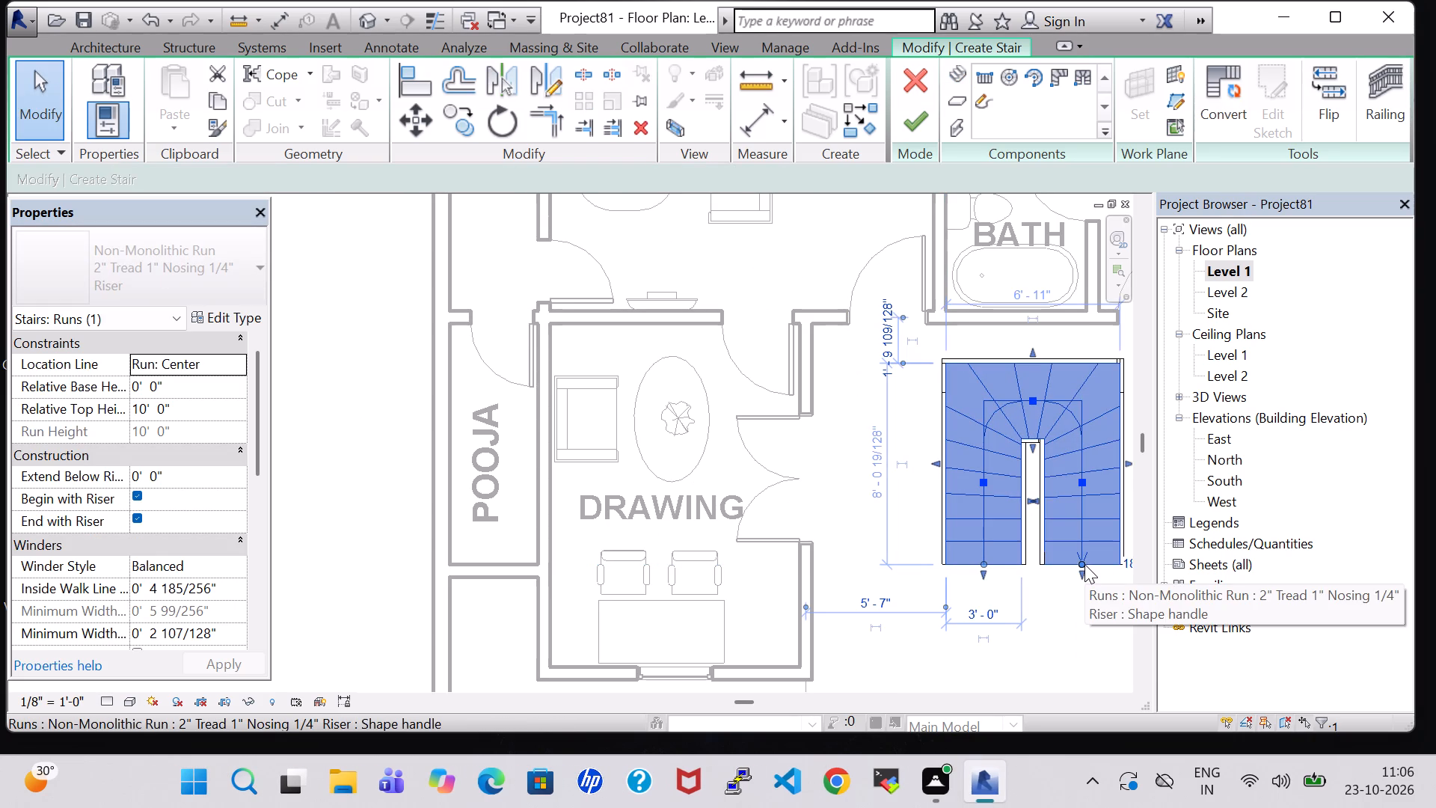
pyautogui.moveTo(1080, 564); pyautogui.dragTo(1085, 647)
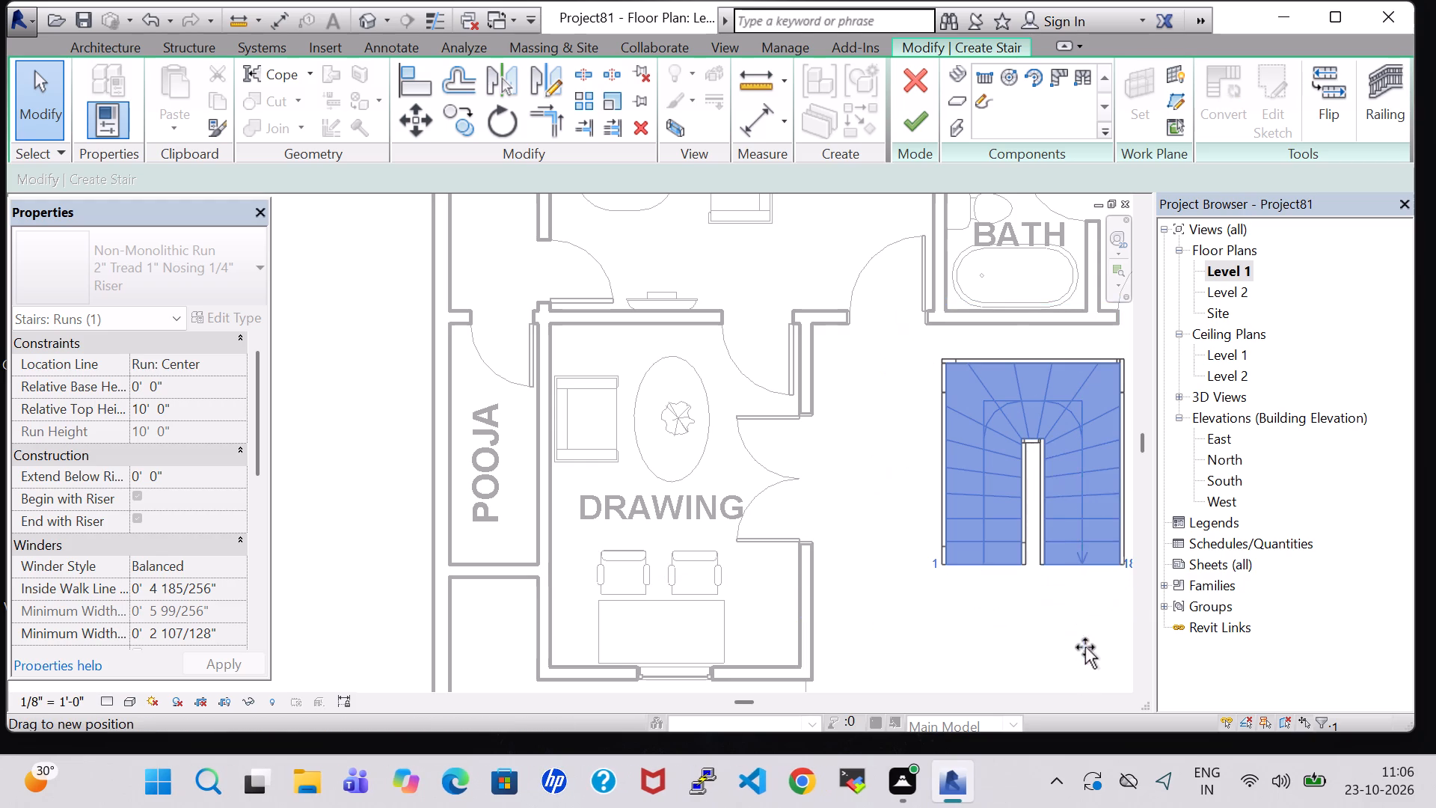
pyautogui.moveTo(1085, 647); pyautogui.dragTo(1085, 652)
# Nudge the winder run seven steps up and one back down, to about 0'-9" from the wall below the bath.
pyautogui.moveTo(997, 658); pyautogui.dragTo(978, 613, button='middle')
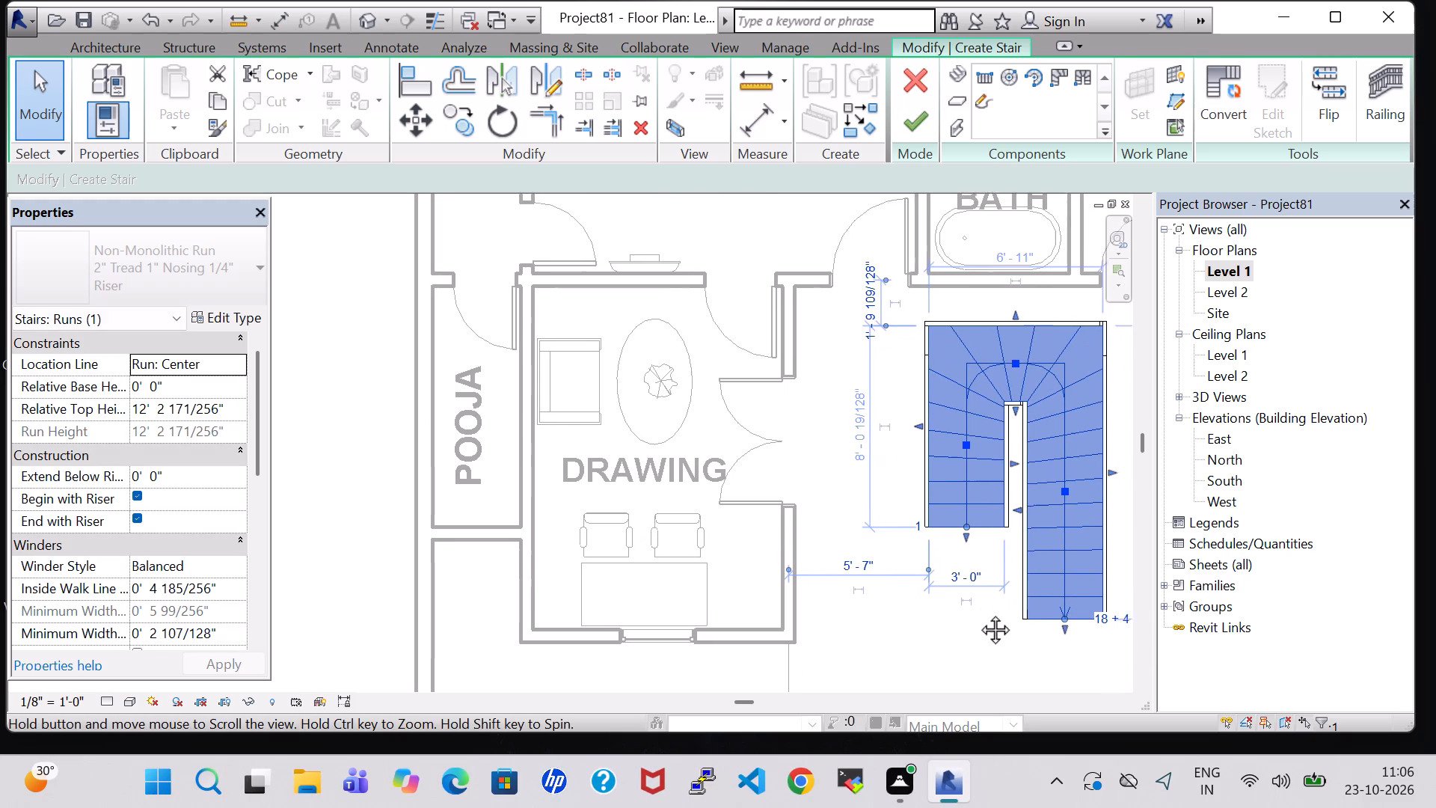
pyautogui.moveTo(978, 613); pyautogui.dragTo(975, 584, button='middle')
pyautogui.middleClick(975, 584)
pyautogui.press('Up')
pyautogui.press('Up')
pyautogui.press('Up')
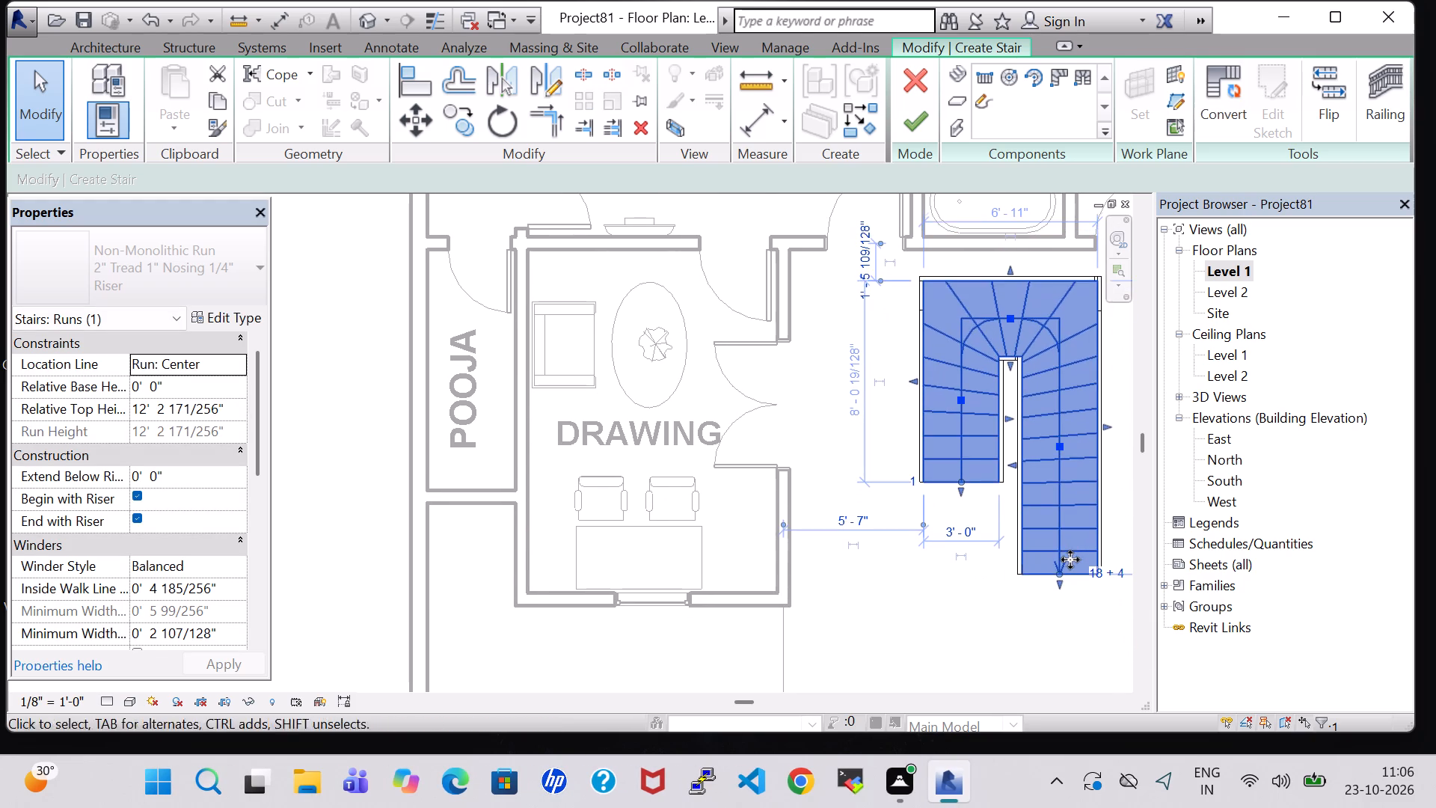
pyautogui.press('Up')
pyautogui.press('Up')
pyautogui.press('Up')
pyautogui.press('Up')
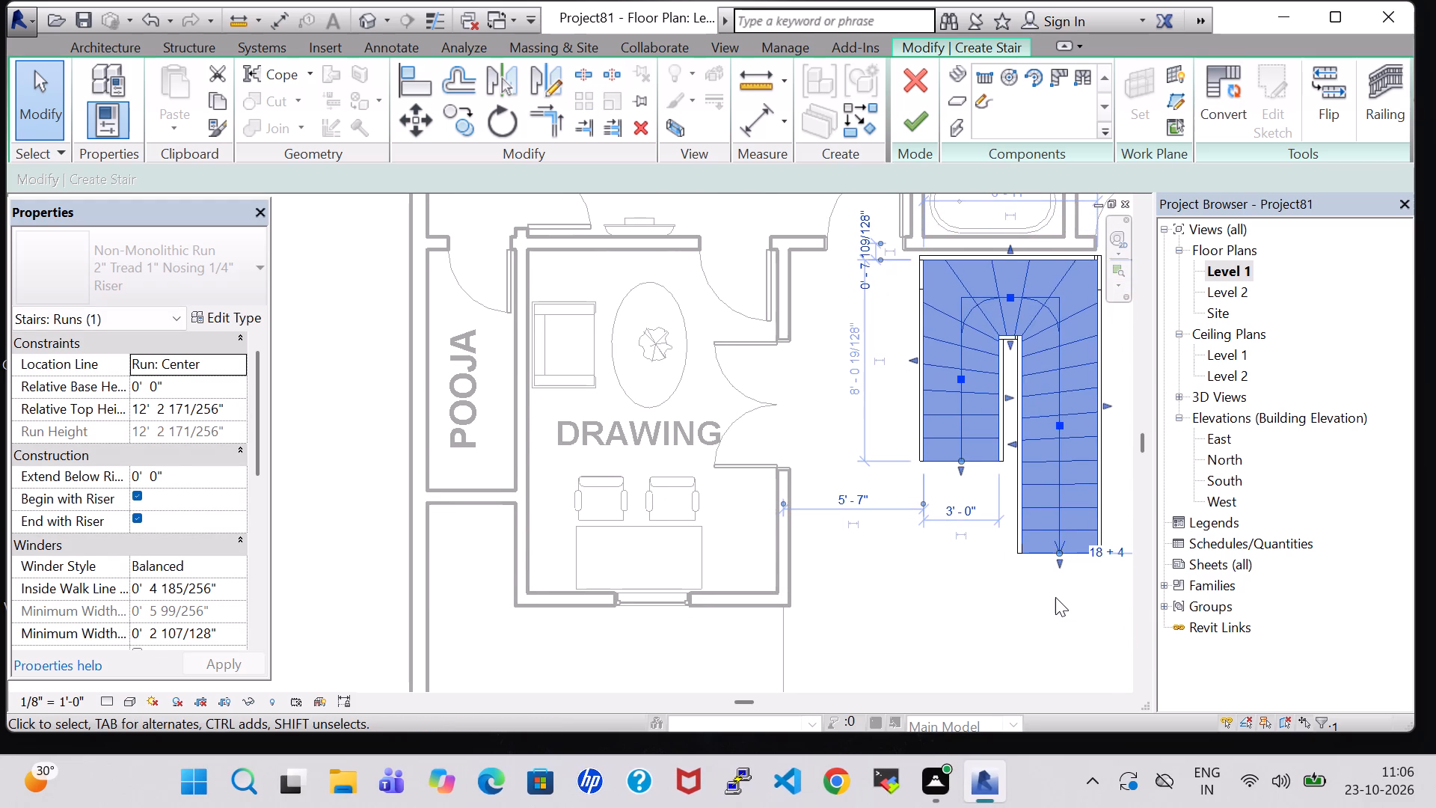
pyautogui.click(1055, 597)
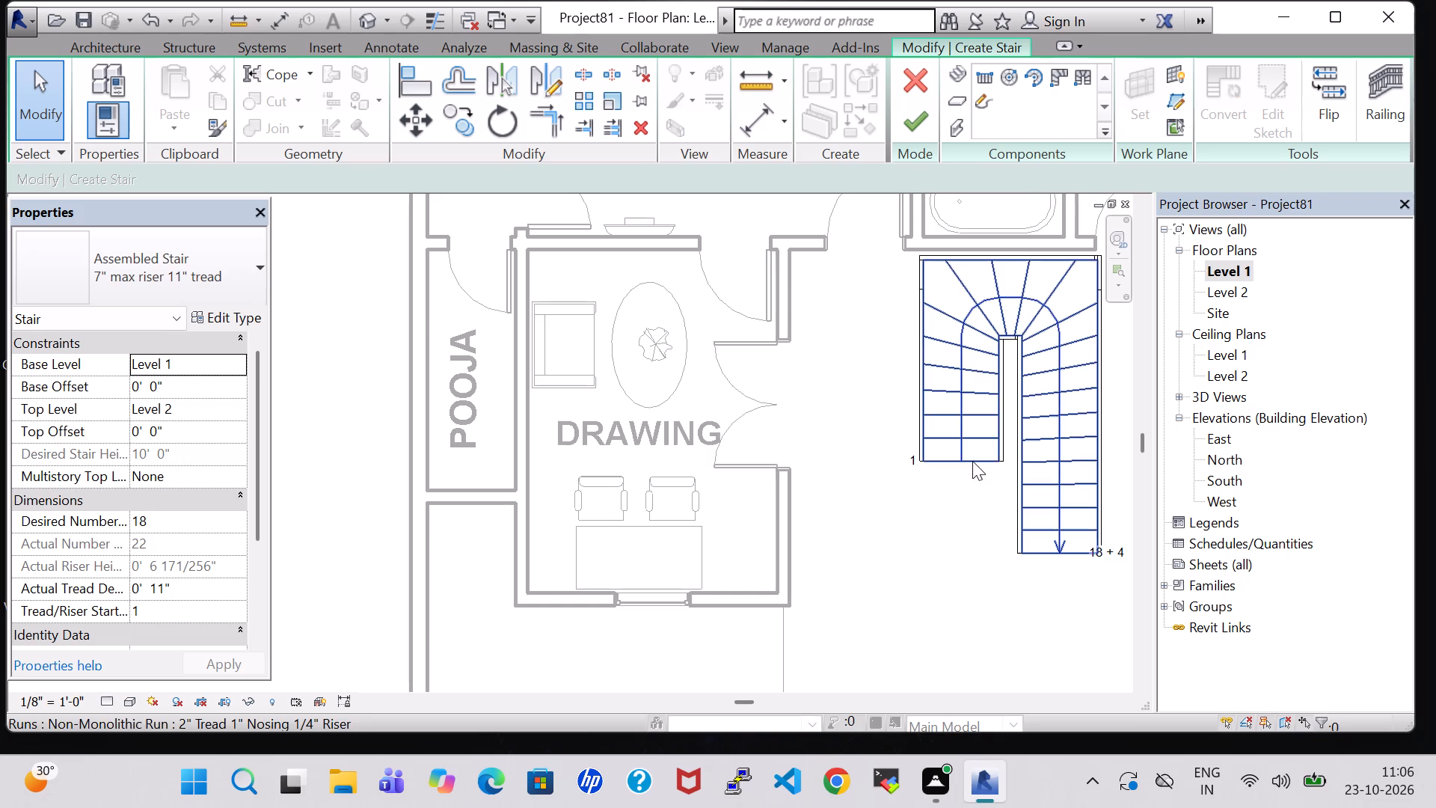
pyautogui.click(972, 461)
pyautogui.press('Down')
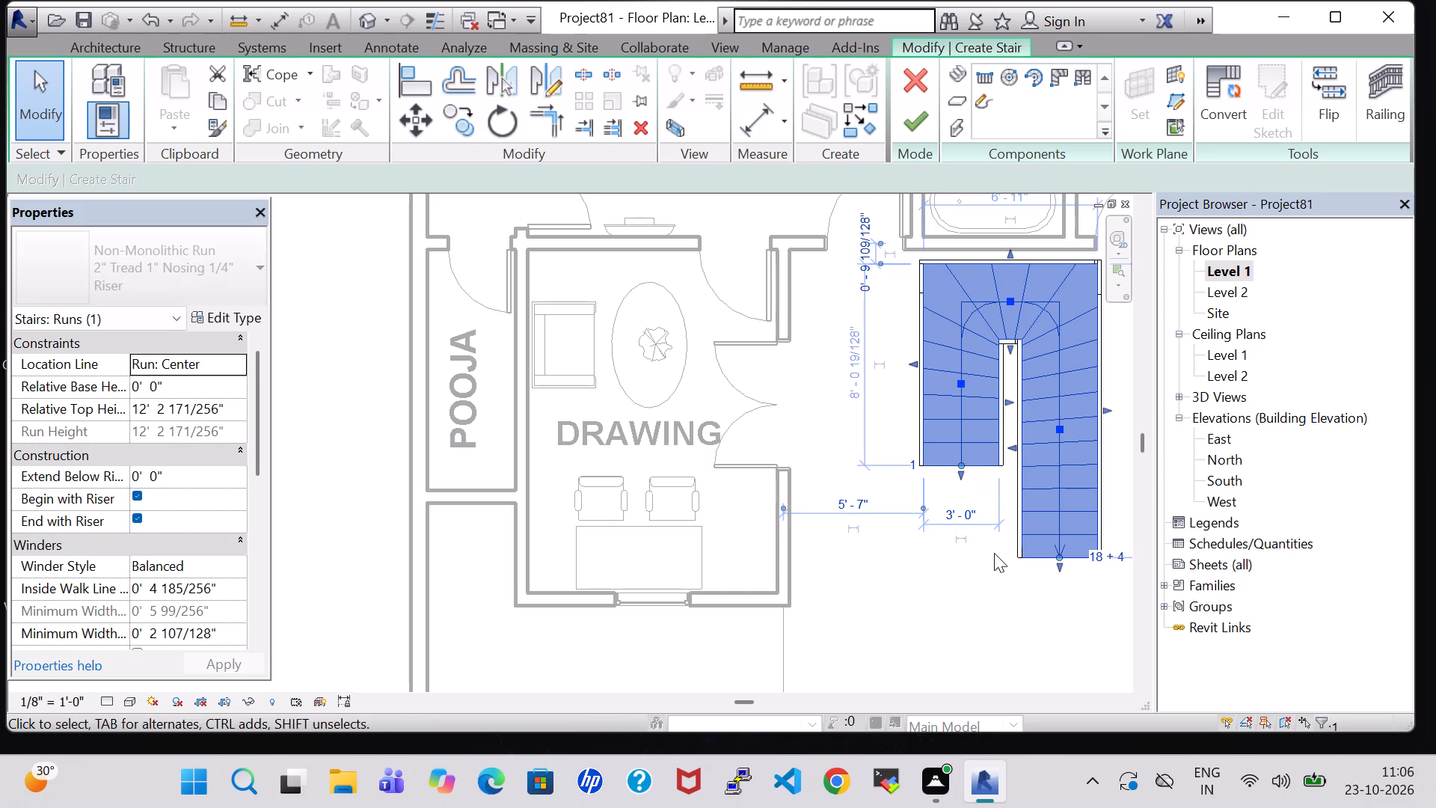
pyautogui.click(1000, 599)
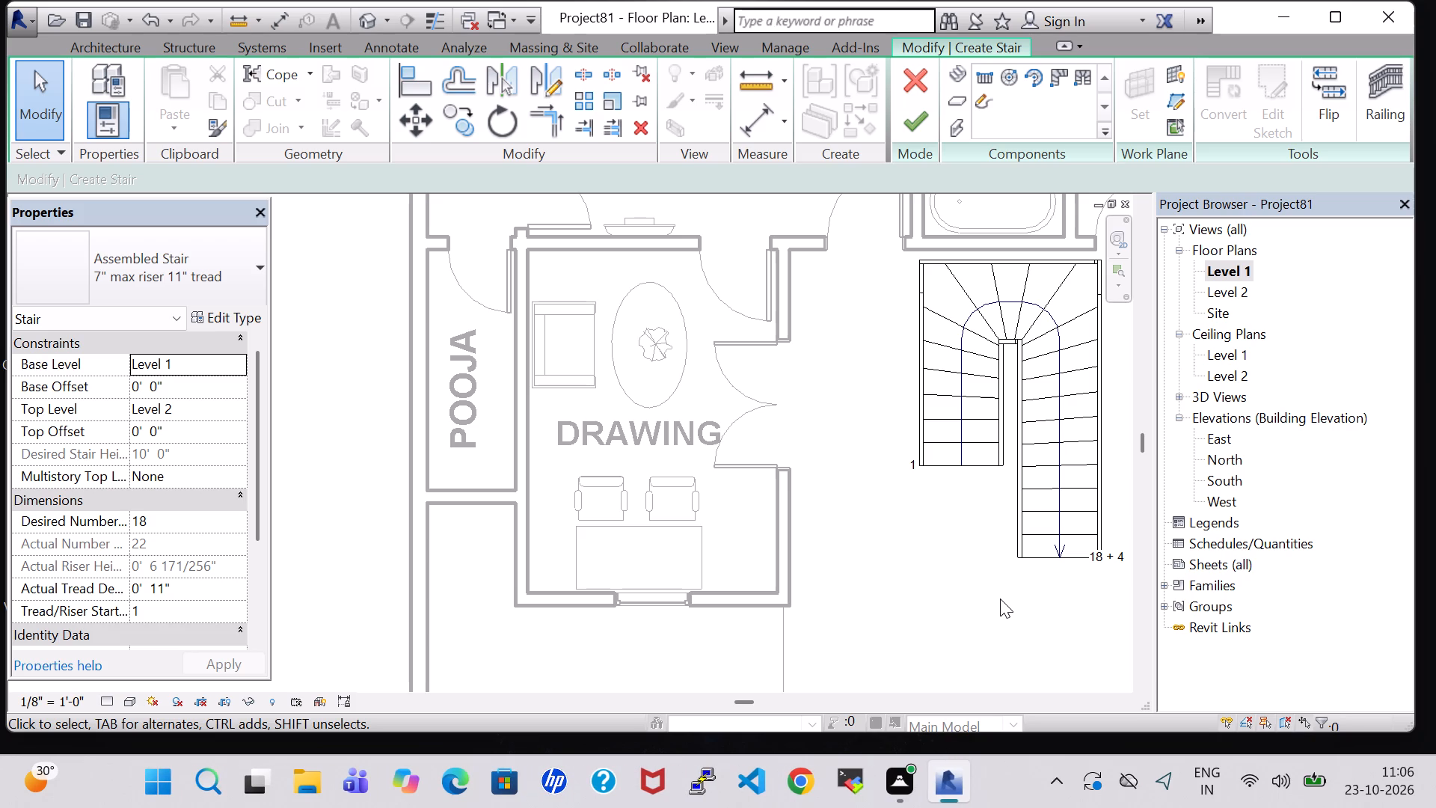
# Select the U-shape winder run.
pyautogui.click(1029, 379)
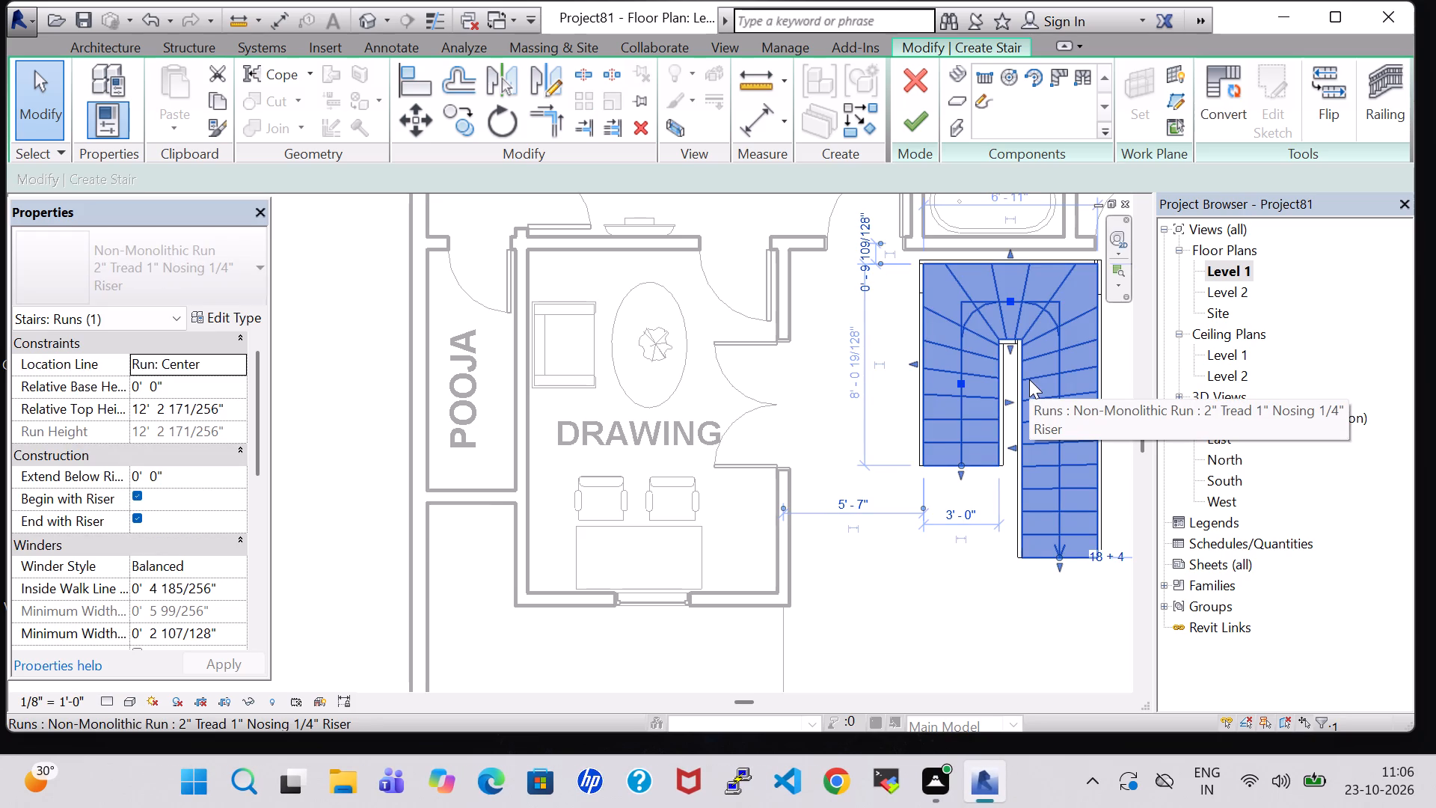
# Nudge the selected winder run one step toward the drawing room wall.
pyautogui.press('Left')
pyautogui.click(978, 625)
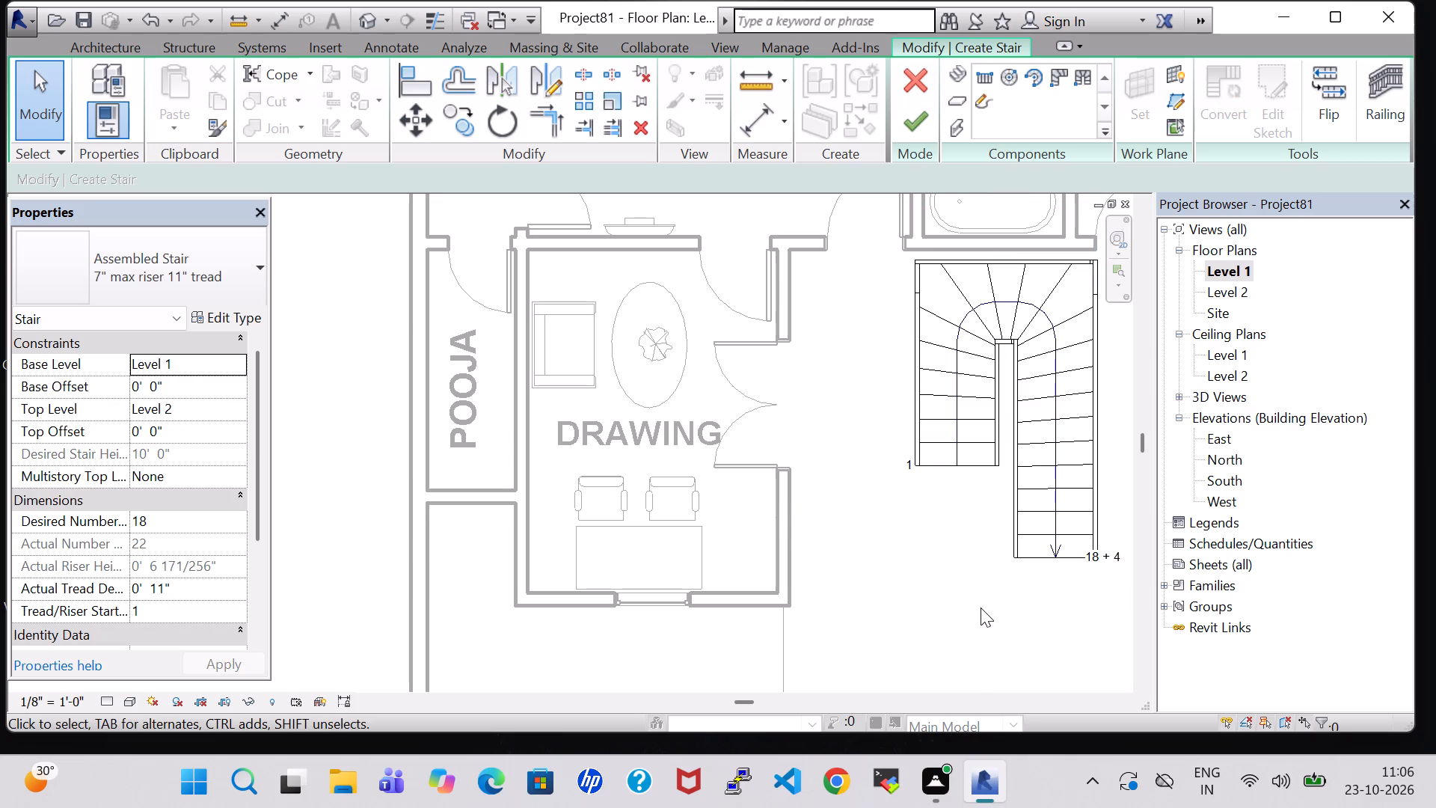
# Examine the winder stair and its surroundings in the 3D view from above and from the front.
pyautogui.click(365, 17)
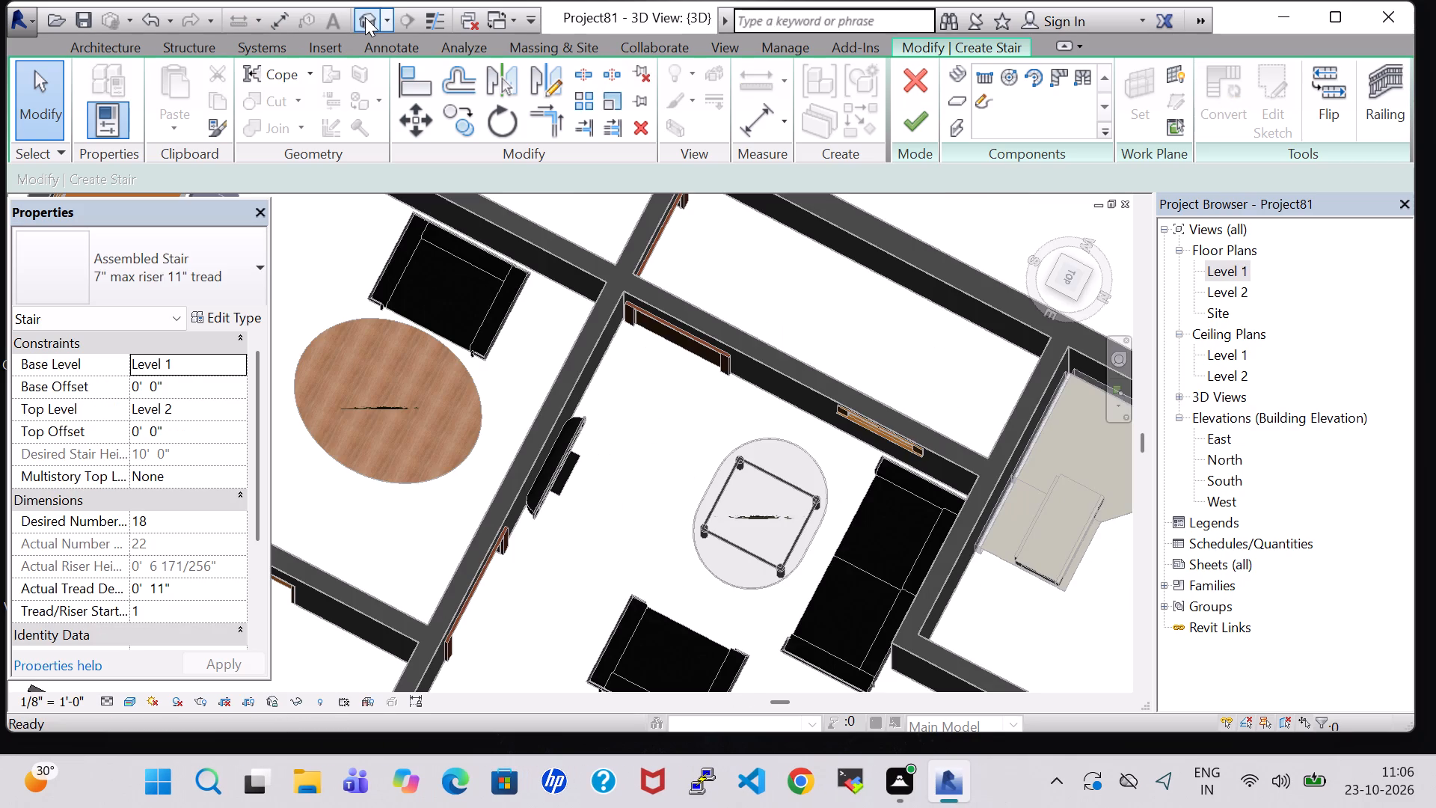
pyautogui.scroll(-7, 692, 418)
pyautogui.moveTo(904, 519); pyautogui.dragTo(902, 519, button='middle')
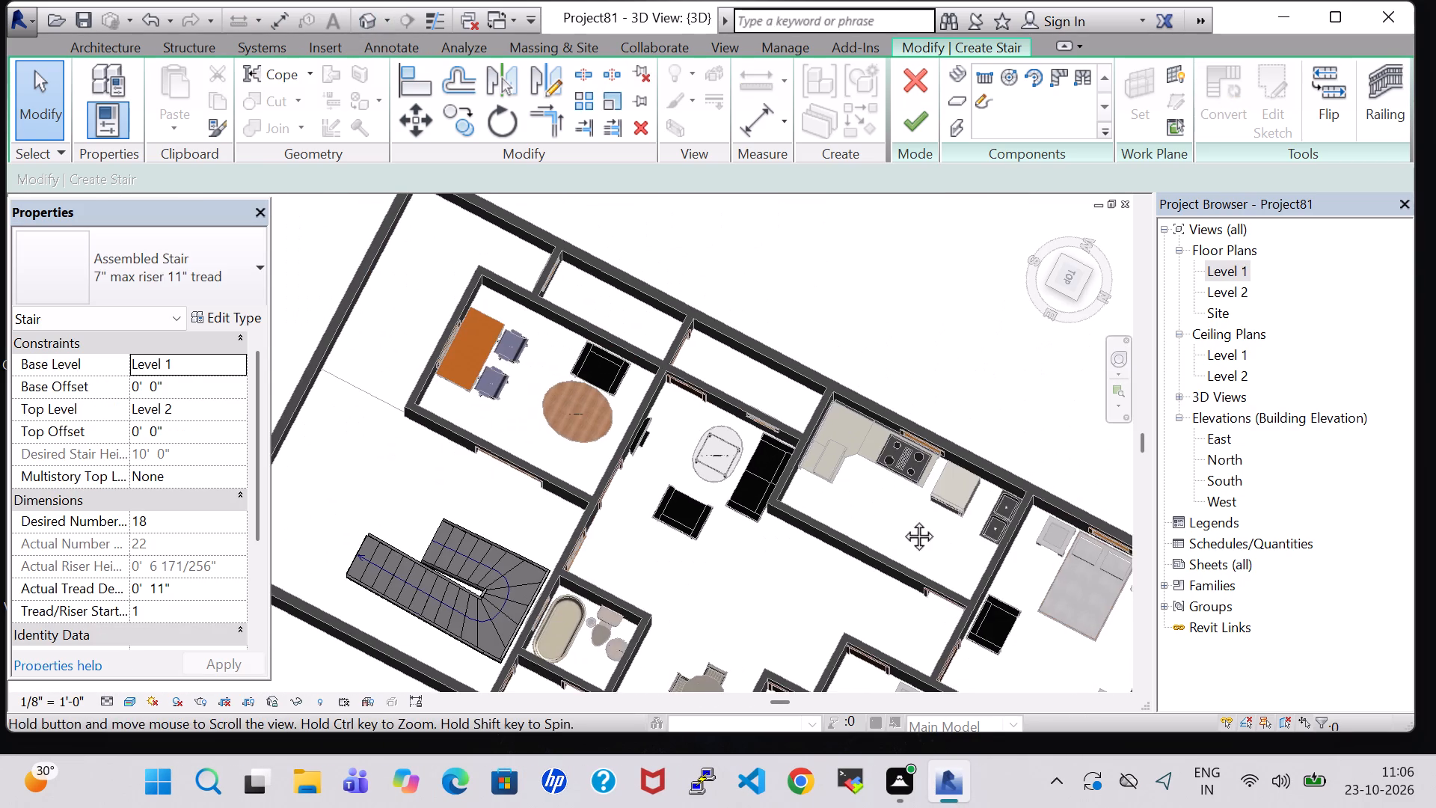
pyautogui.moveTo(902, 519); pyautogui.dragTo(653, 415, button='middle')
pyautogui.moveTo(643, 434); pyautogui.dragTo(1013, 481, button='middle')
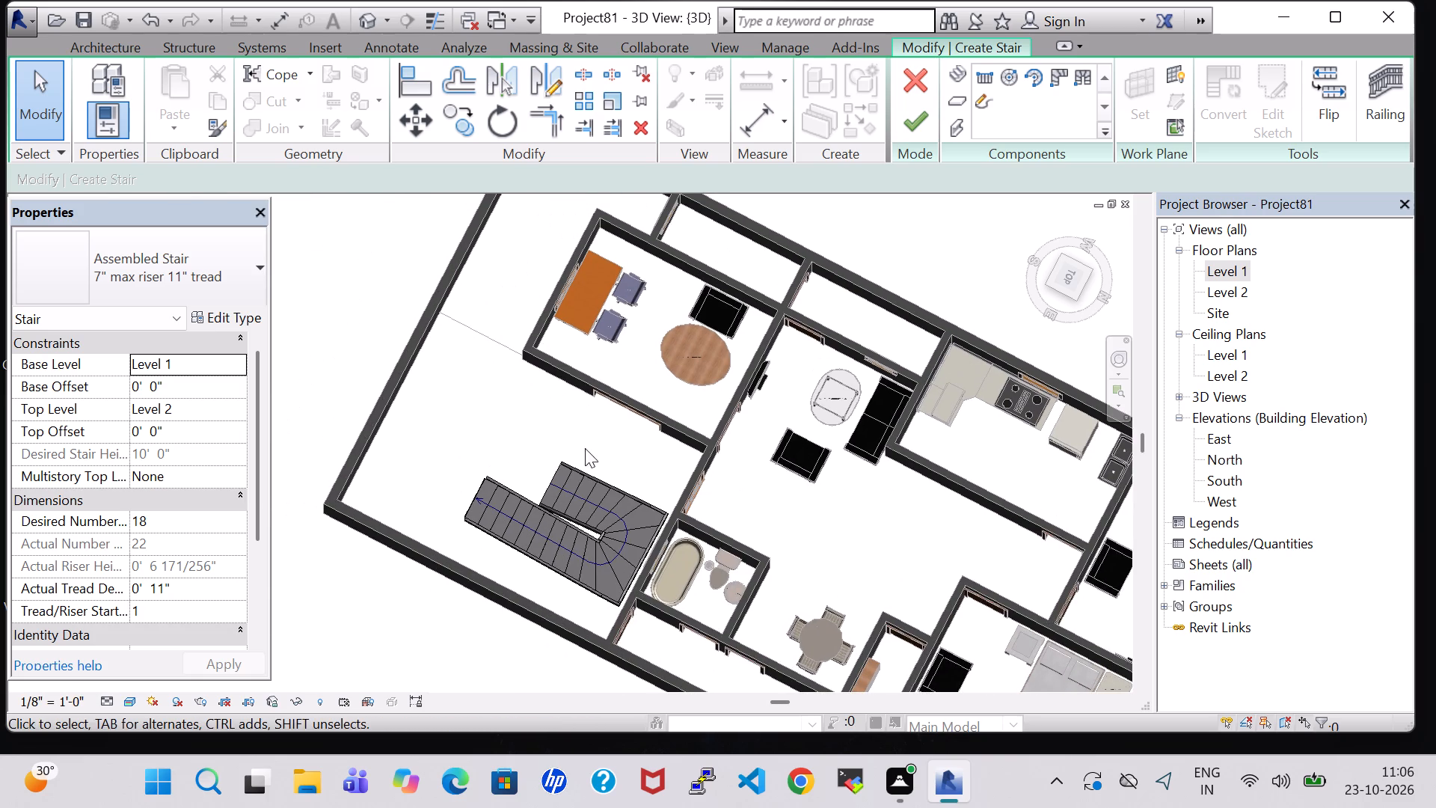
pyautogui.moveTo(530, 426); pyautogui.dragTo(734, 367, button='middle')
pyautogui.moveTo(820, 546); pyautogui.dragTo(833, 500, button='middle')
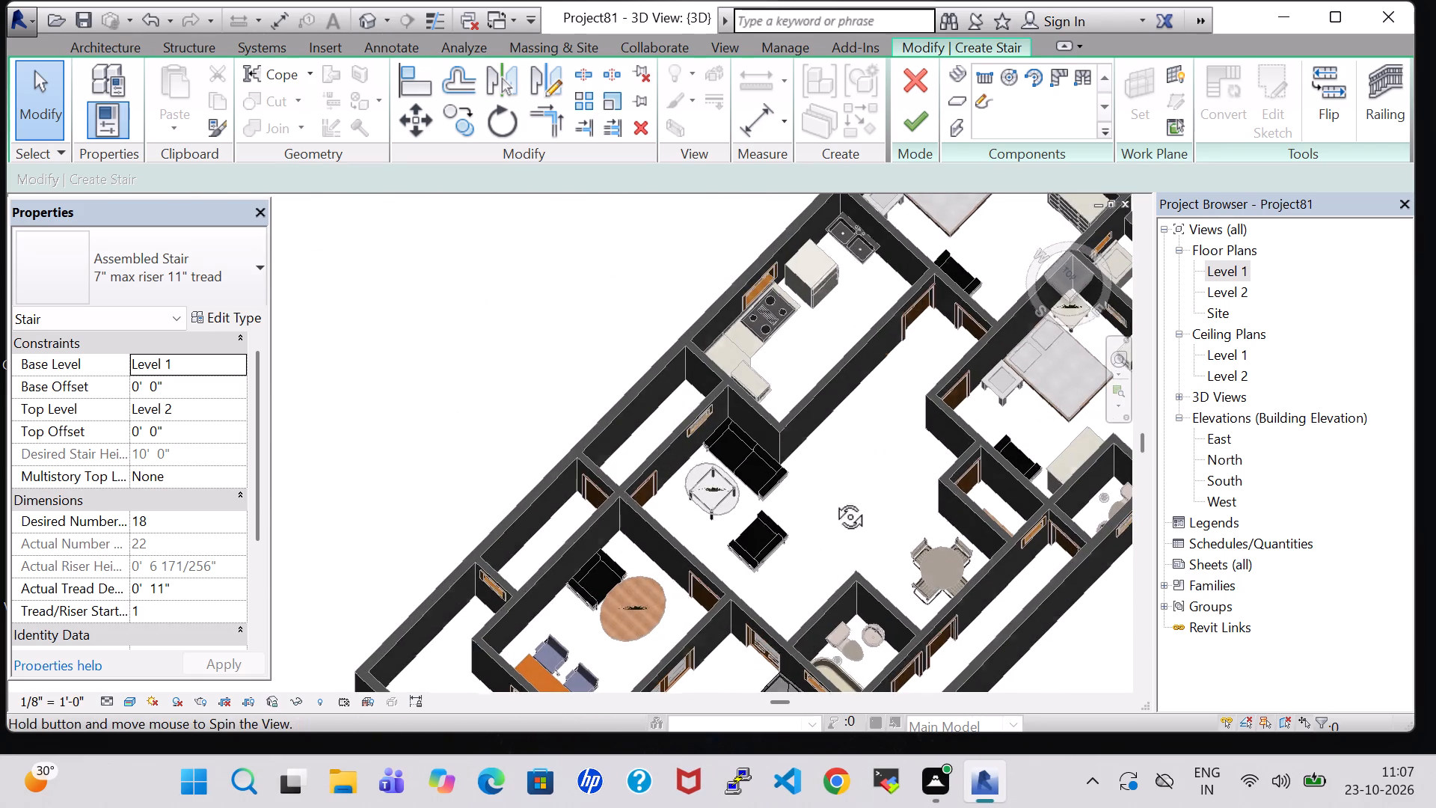
pyautogui.moveTo(833, 500); pyautogui.dragTo(849, 397, button='middle')
pyautogui.keyDown('shift'); pyautogui.scroll(1, 847, 409); pyautogui.keyUp('shift')
pyautogui.keyDown('shift'); pyautogui.moveTo(851, 466); pyautogui.dragTo(929, 441, button='middle'); pyautogui.keyUp('shift')
pyautogui.moveTo(931, 530); pyautogui.dragTo(933, 415, button='middle')
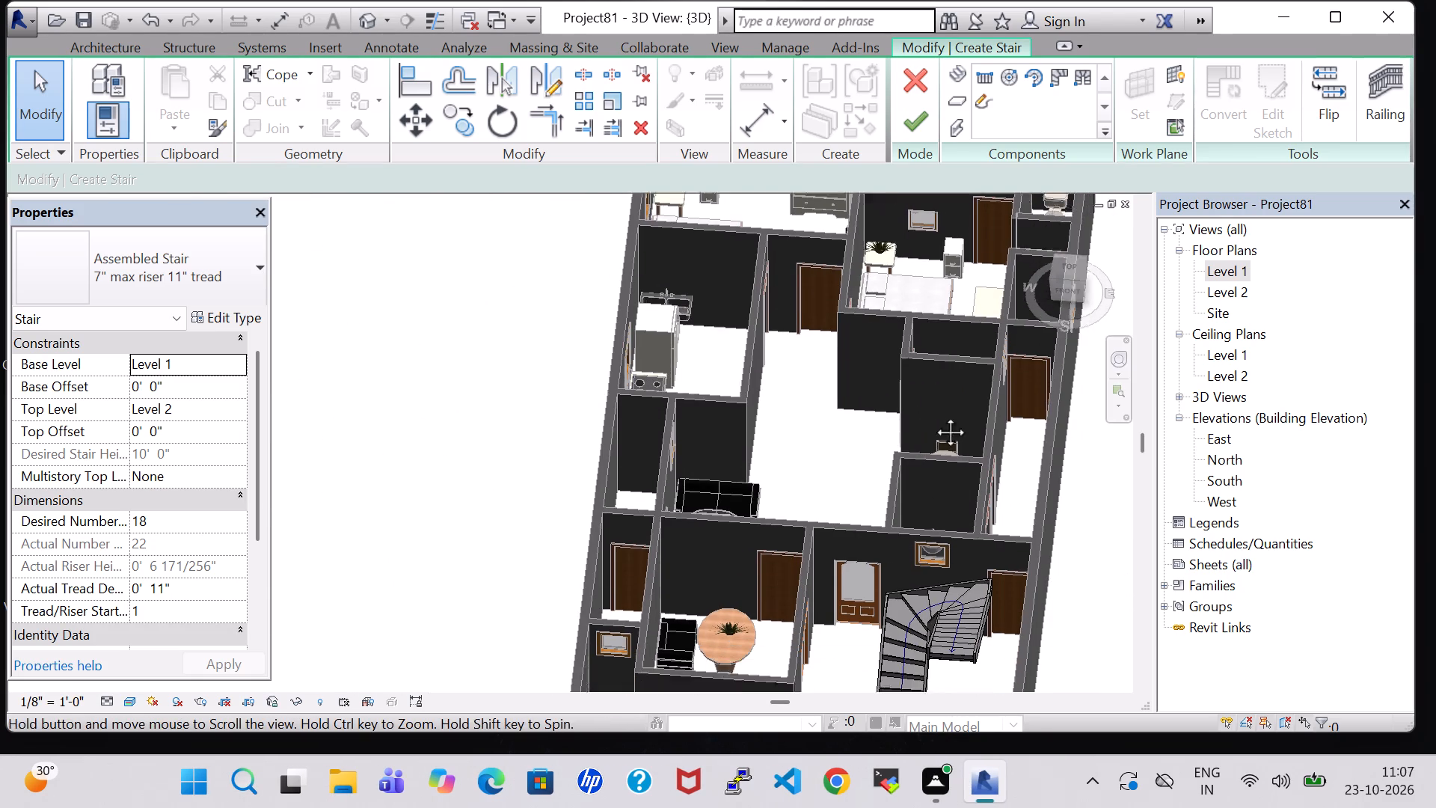
pyautogui.moveTo(933, 415); pyautogui.dragTo(933, 349, button='middle')
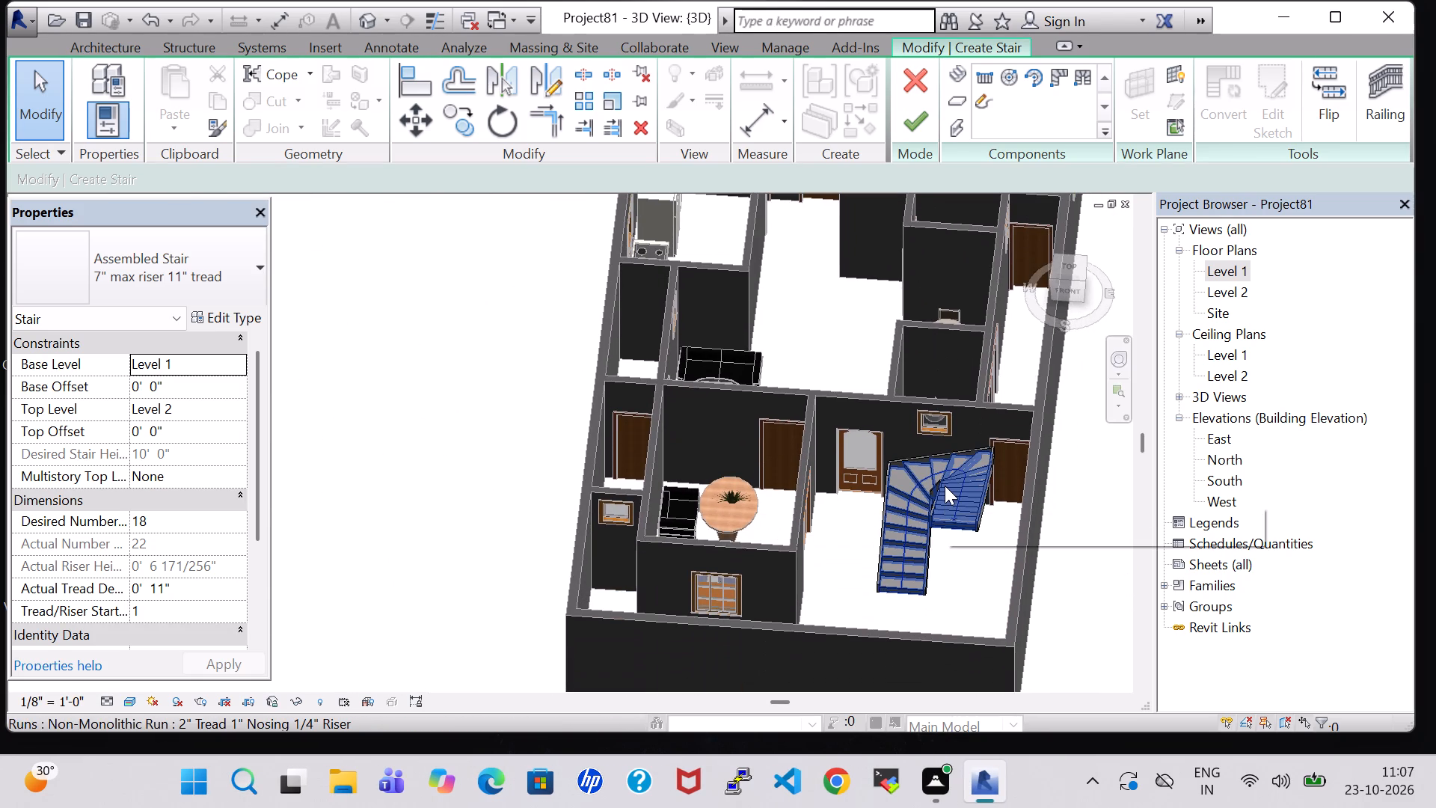
pyautogui.click(945, 486)
pyautogui.click(972, 569)
pyautogui.press('Left')
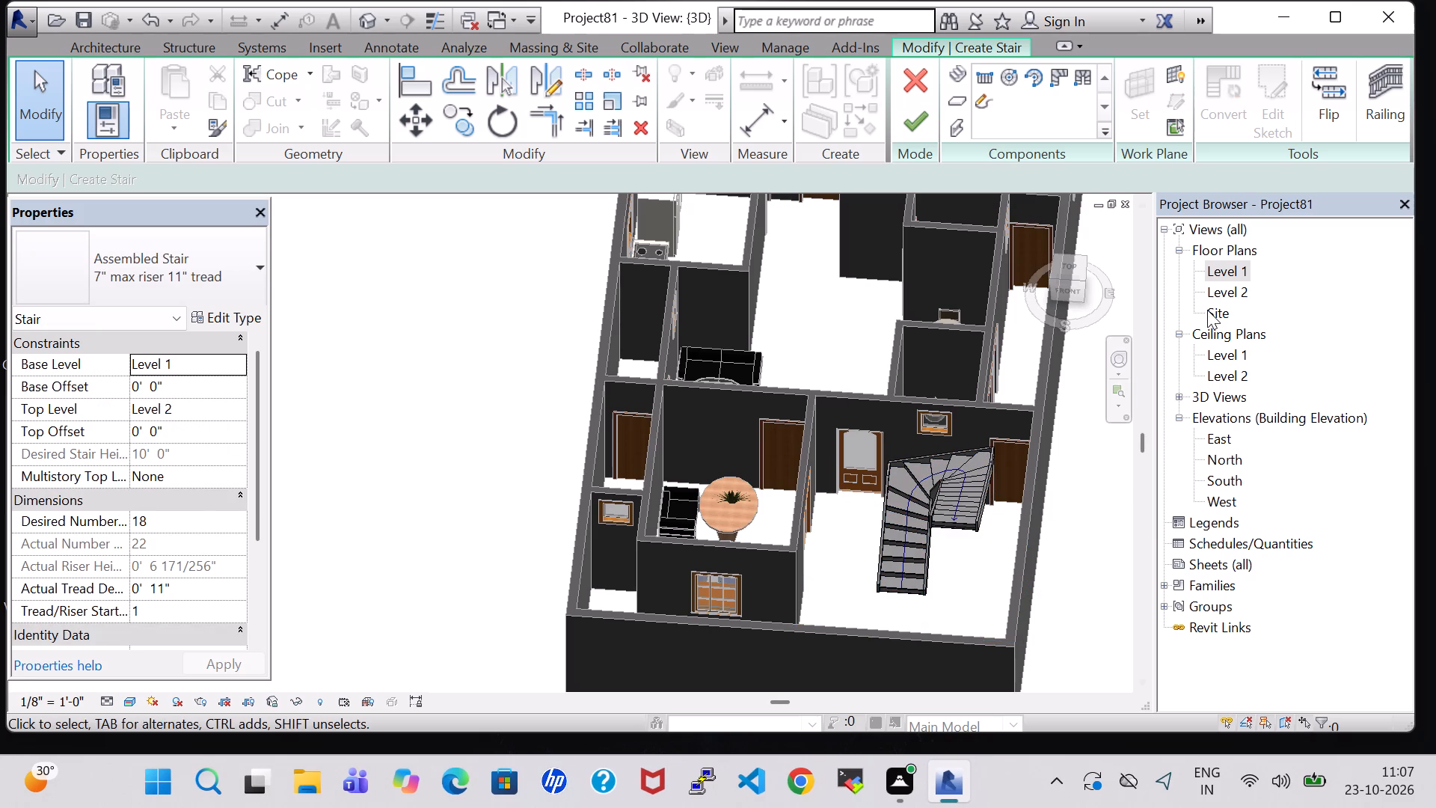
# In the Level 1 plan, nudge the winder run one more step toward the drawing room, to 5'-3" from its wall.
pyautogui.doubleClick(1231, 268)
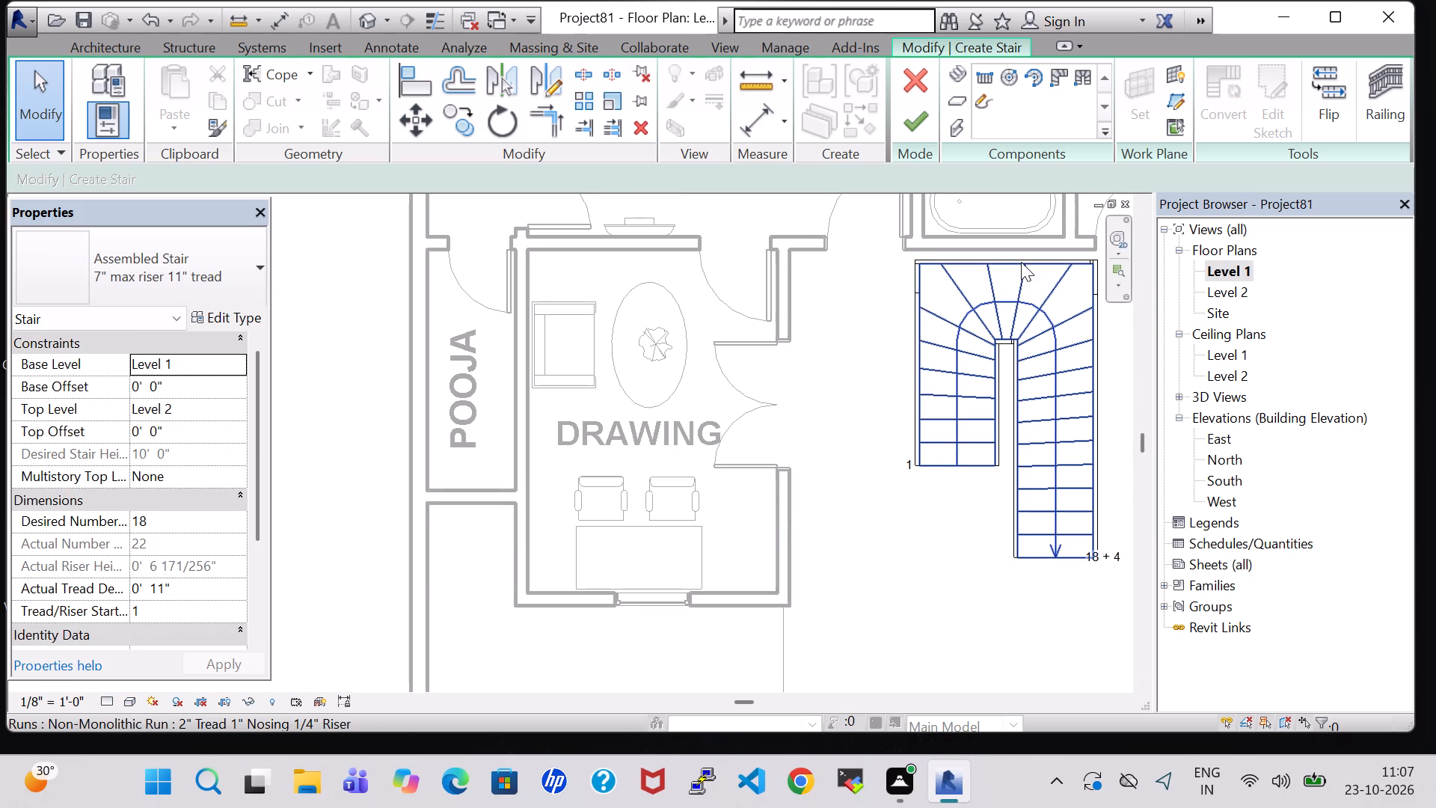
pyautogui.click(1021, 262)
pyautogui.click(1070, 625)
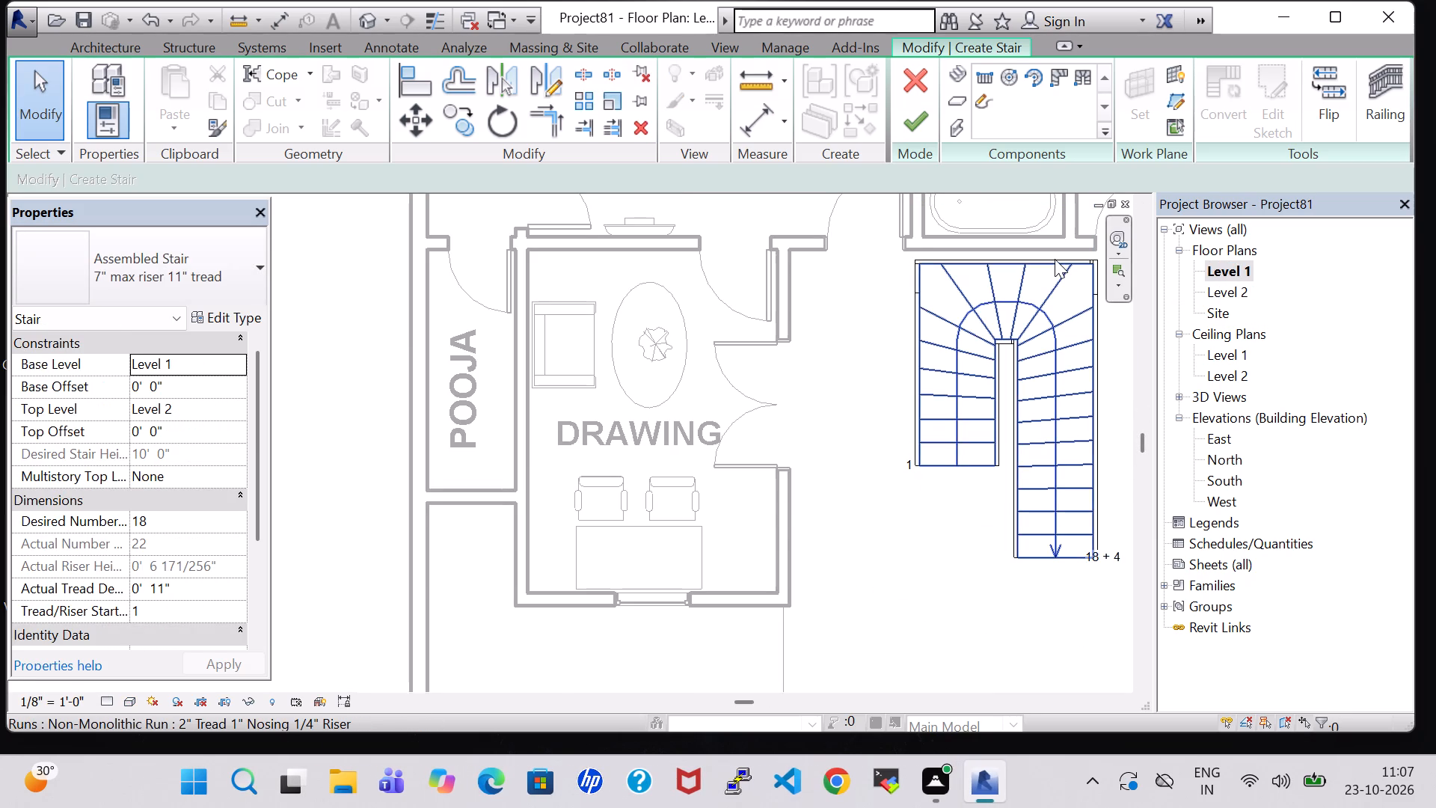
pyautogui.click(1055, 259)
pyautogui.press('Left')
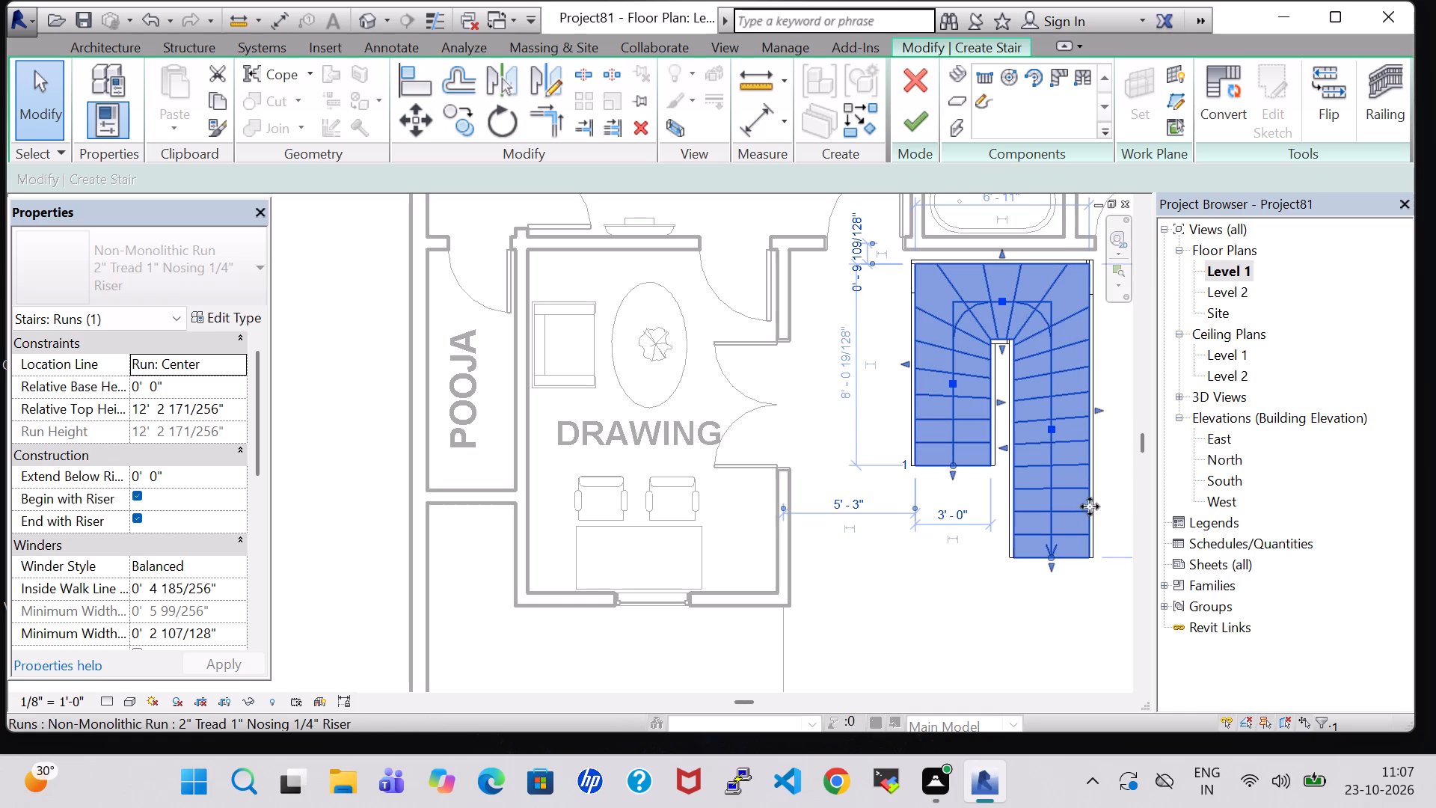
pyautogui.click(1059, 622)
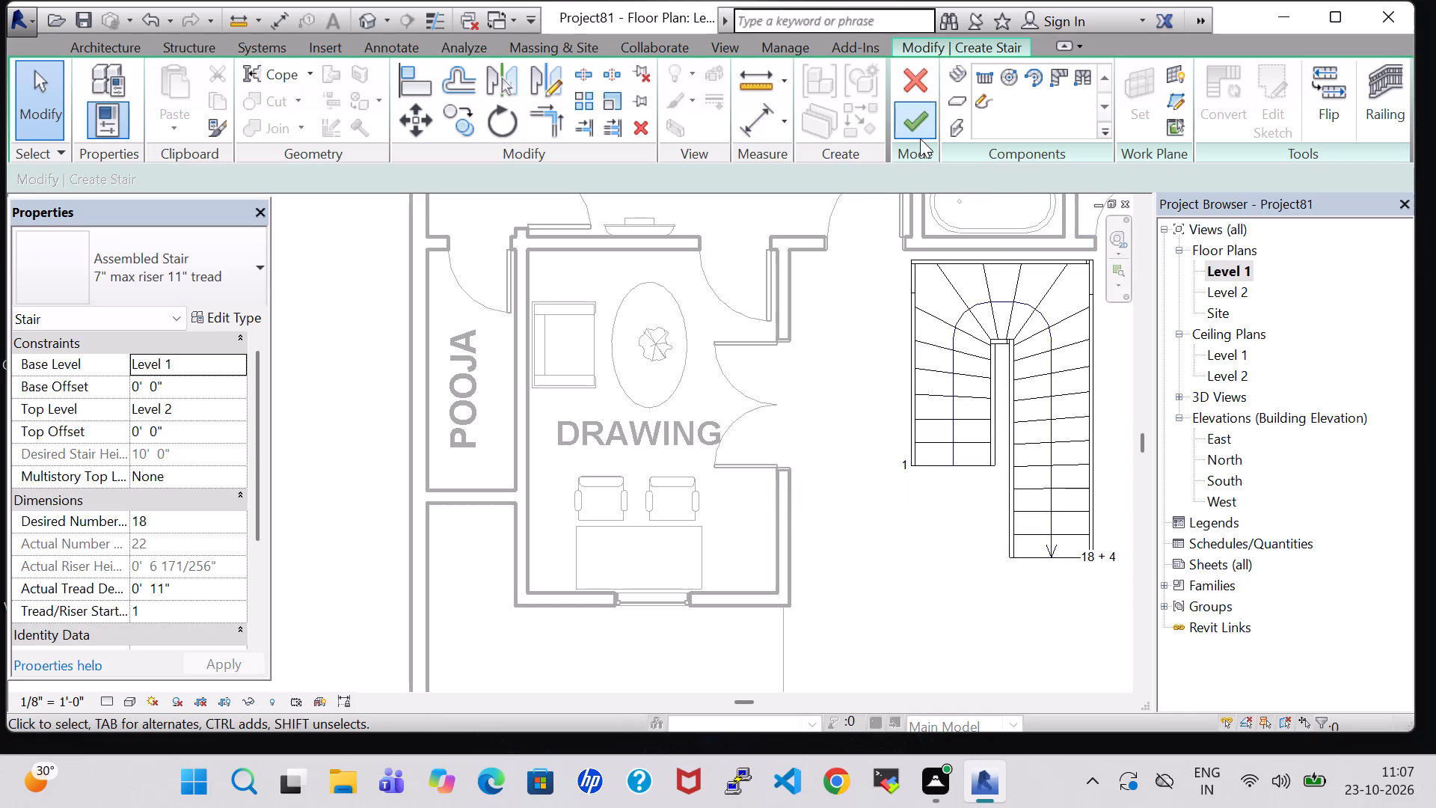
# Finish the U-shape winder stair and dismiss the railing warnings.
pyautogui.click(920, 138)
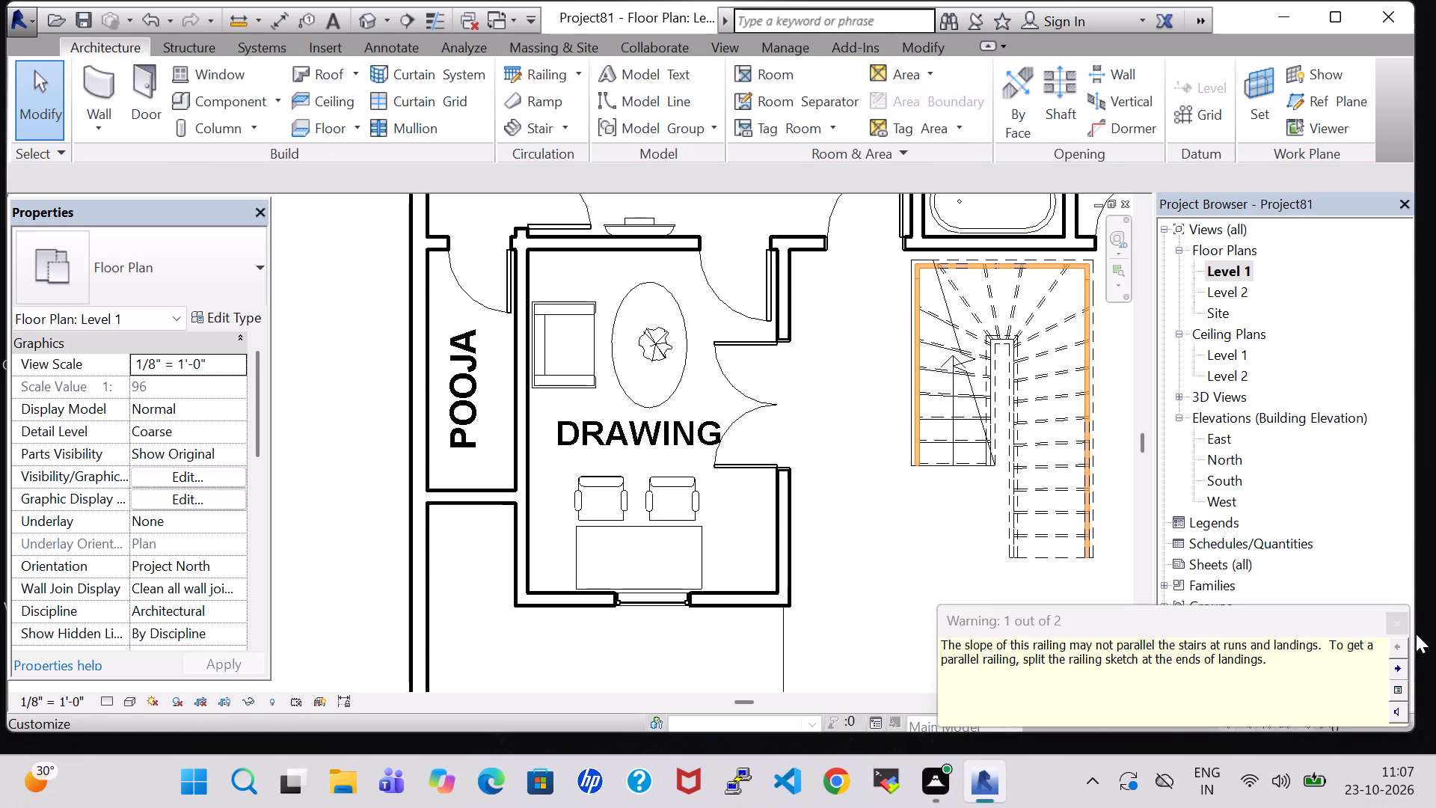
pyautogui.click(1411, 619)
pyautogui.click(1404, 619)
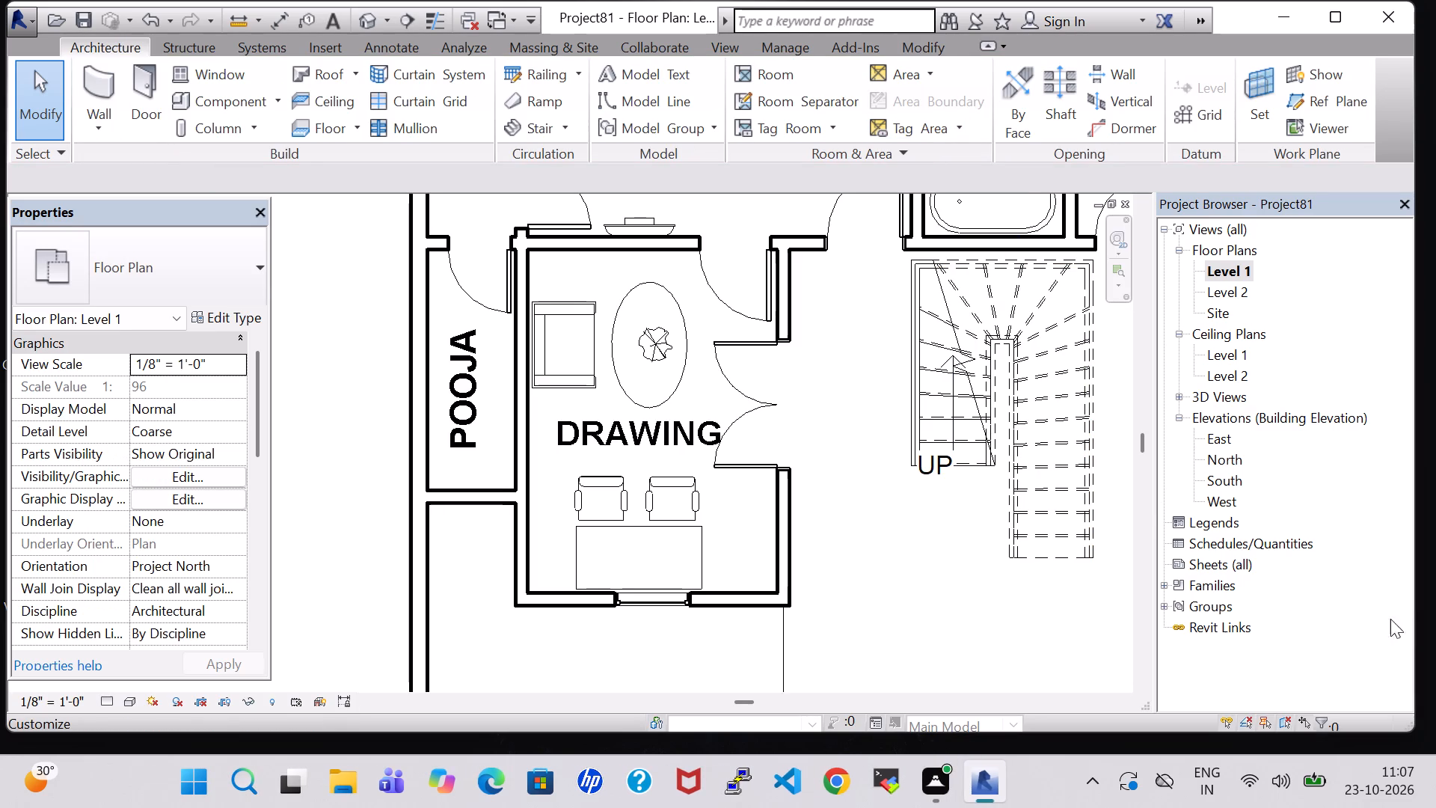
# Measure the house's overall width between its two outer side walls along the front wall, without keeping the dimension.
pyautogui.scroll(-5, 1157, 499)
pyautogui.scroll(-1, 1013, 534)
pyautogui.scroll(-3, 942, 551)
pyautogui.moveTo(940, 551); pyautogui.dragTo(947, 385, button='middle')
pyautogui.write('DI')
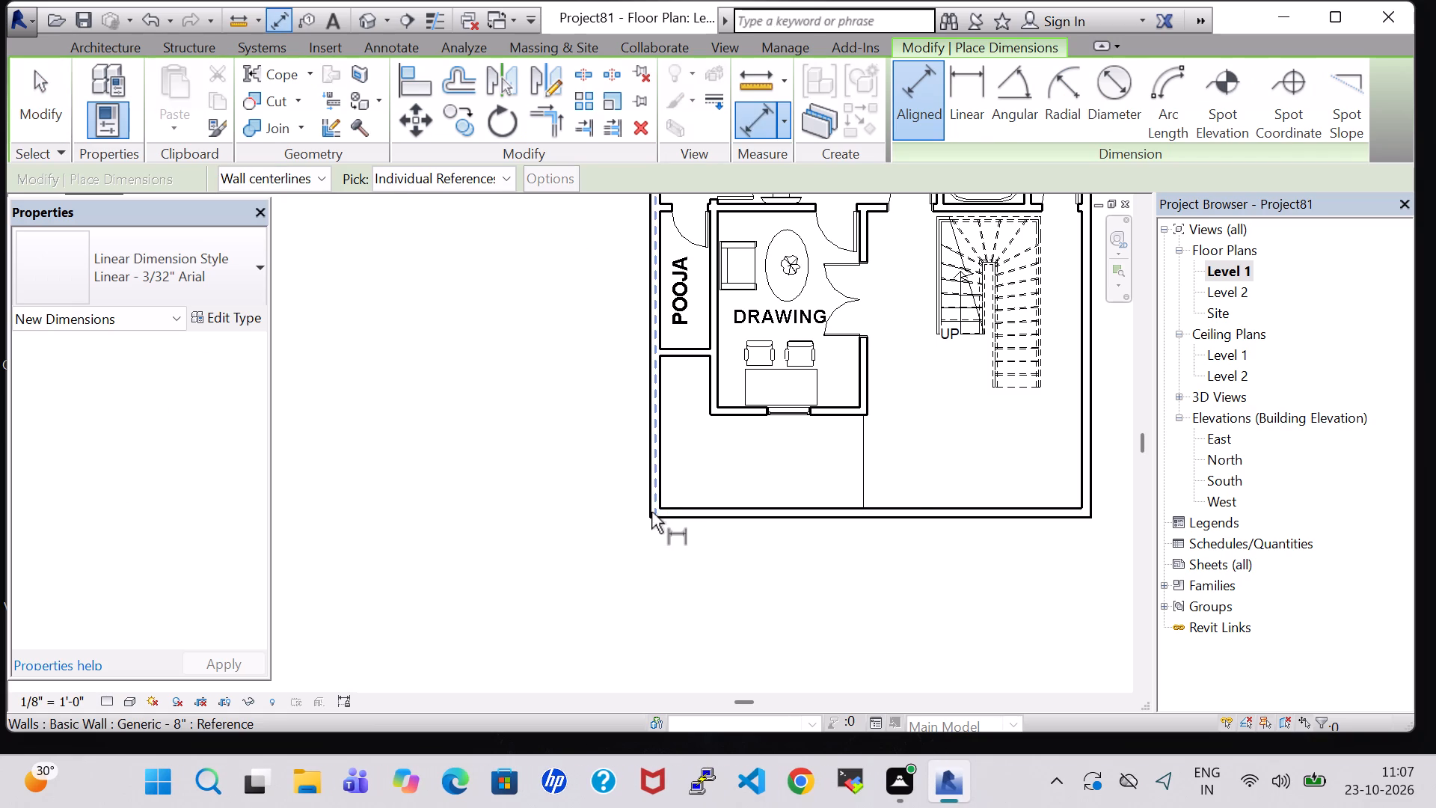
pyautogui.click(651, 512)
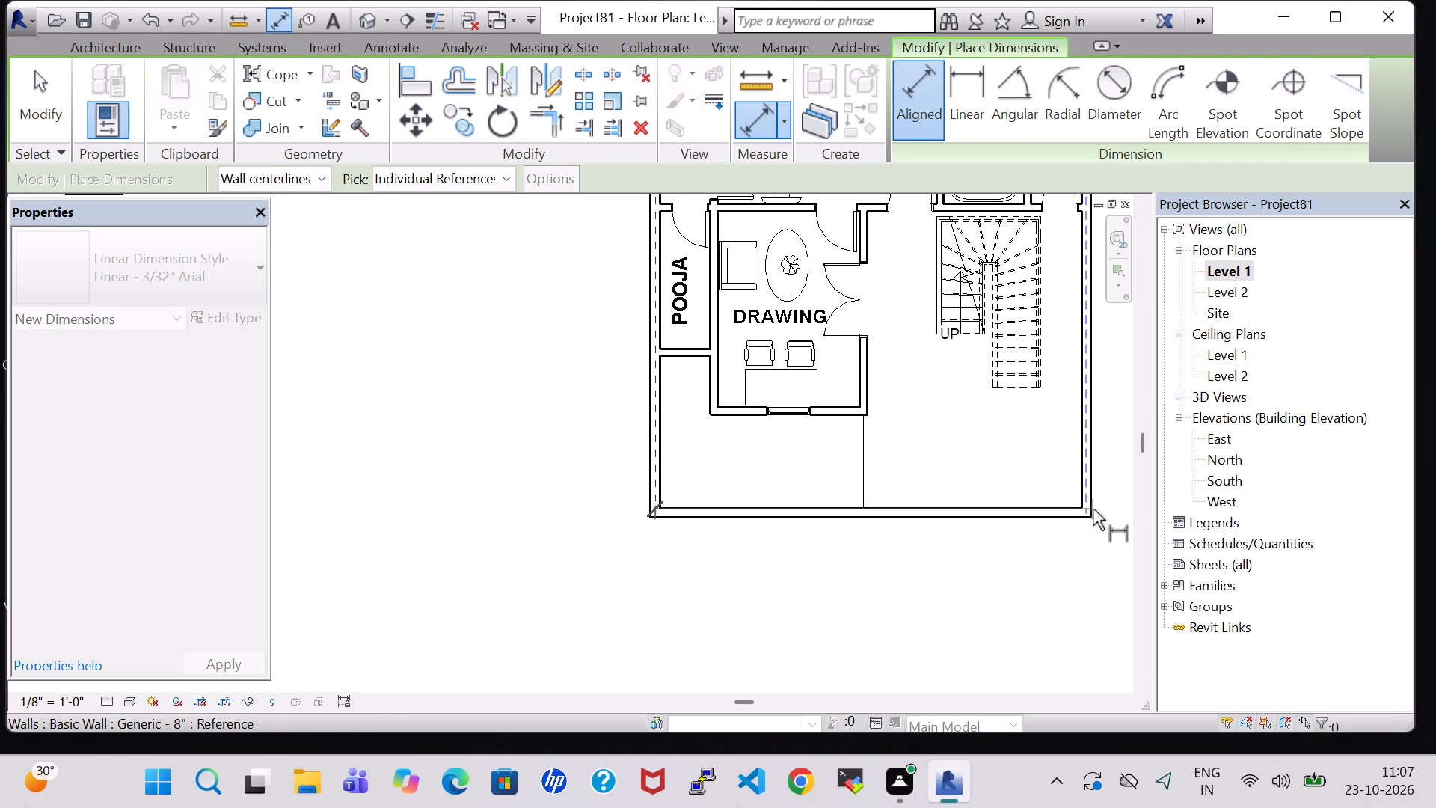
pyautogui.click(1088, 512)
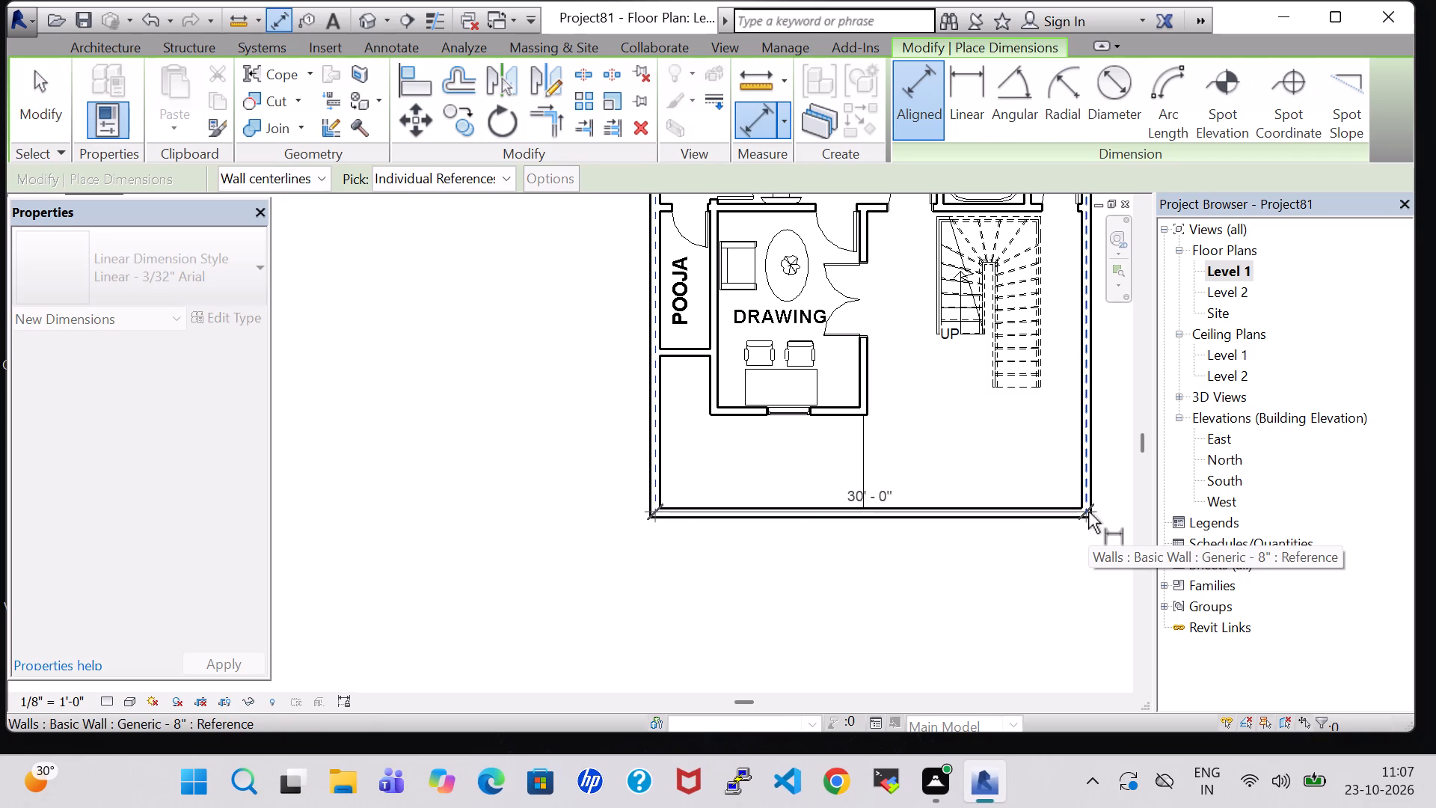
pyautogui.press('Escape')
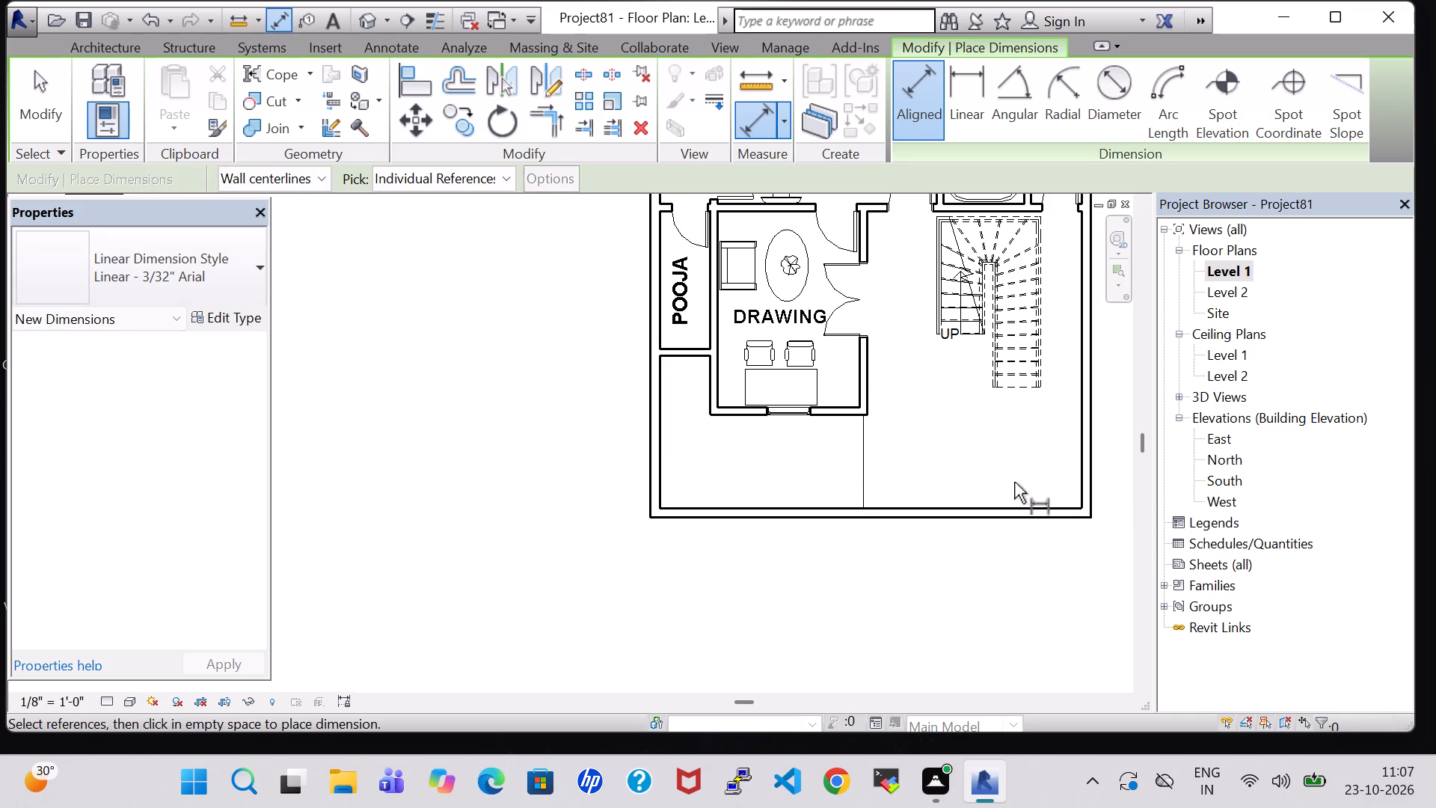
# Measure the house's overall length from the wall above the bedroom to the front outer wall, without keeping the dimension.
pyautogui.scroll(-7, 993, 453)
pyautogui.moveTo(986, 447); pyautogui.dragTo(992, 543, button='middle')
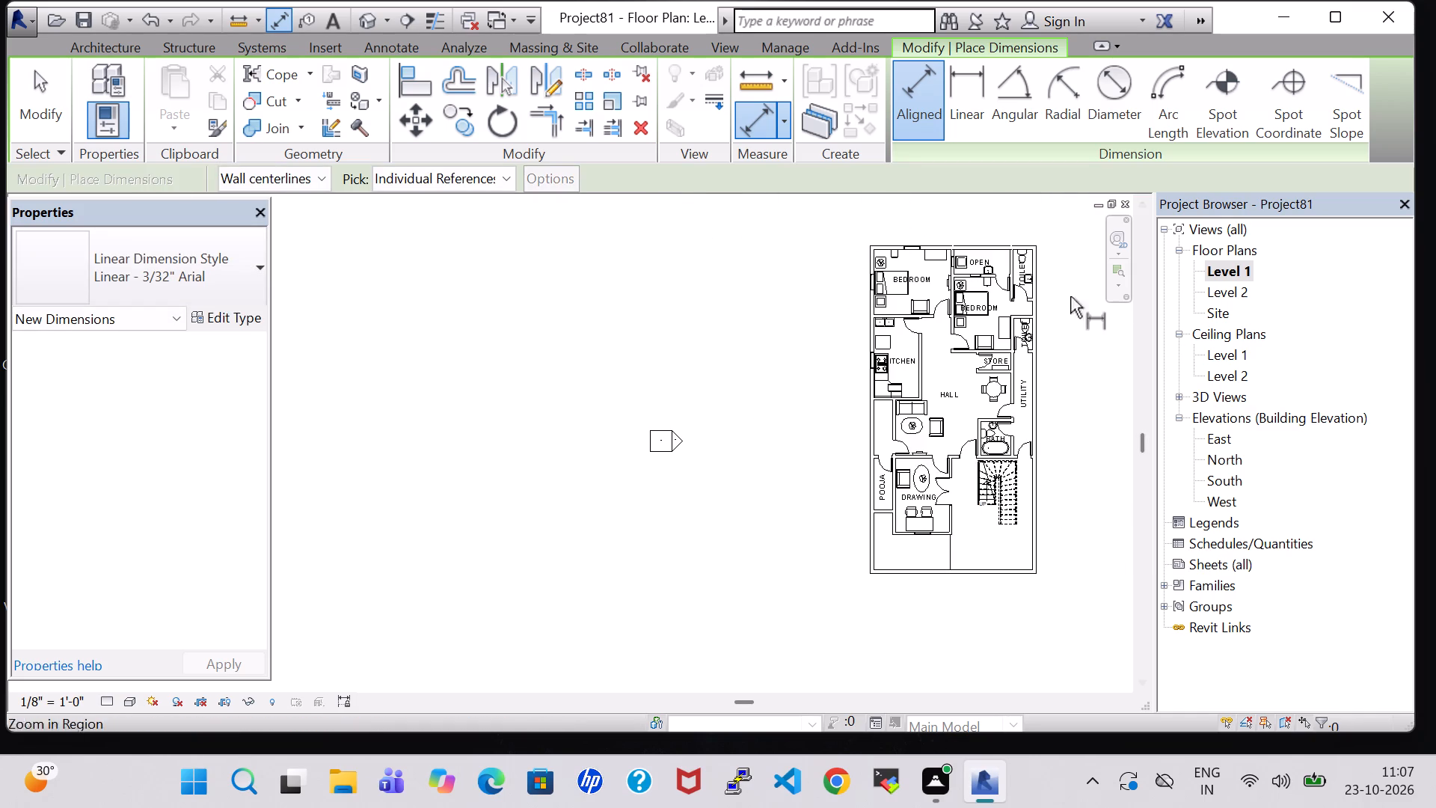
pyautogui.write('DI')
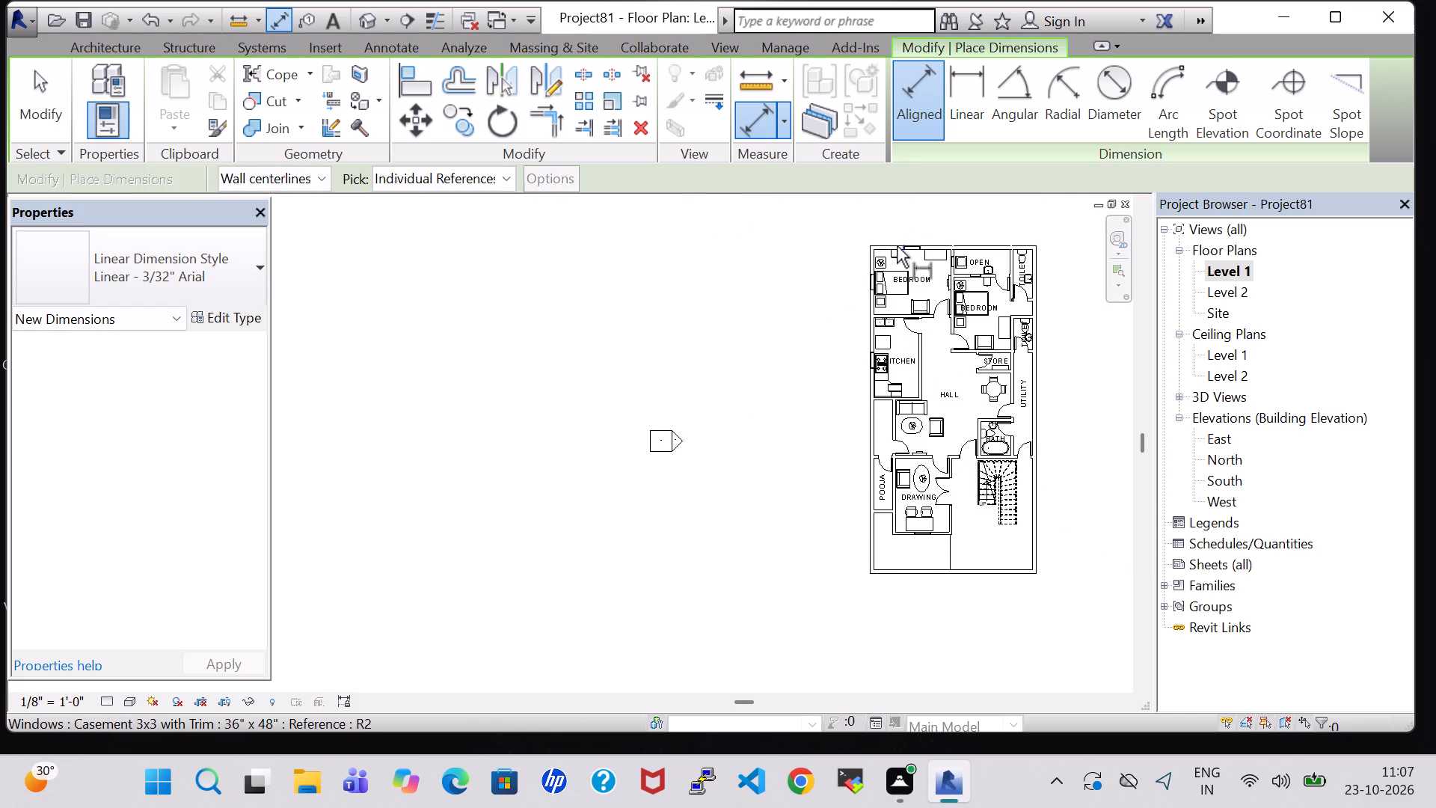
pyautogui.scroll(7, 897, 246)
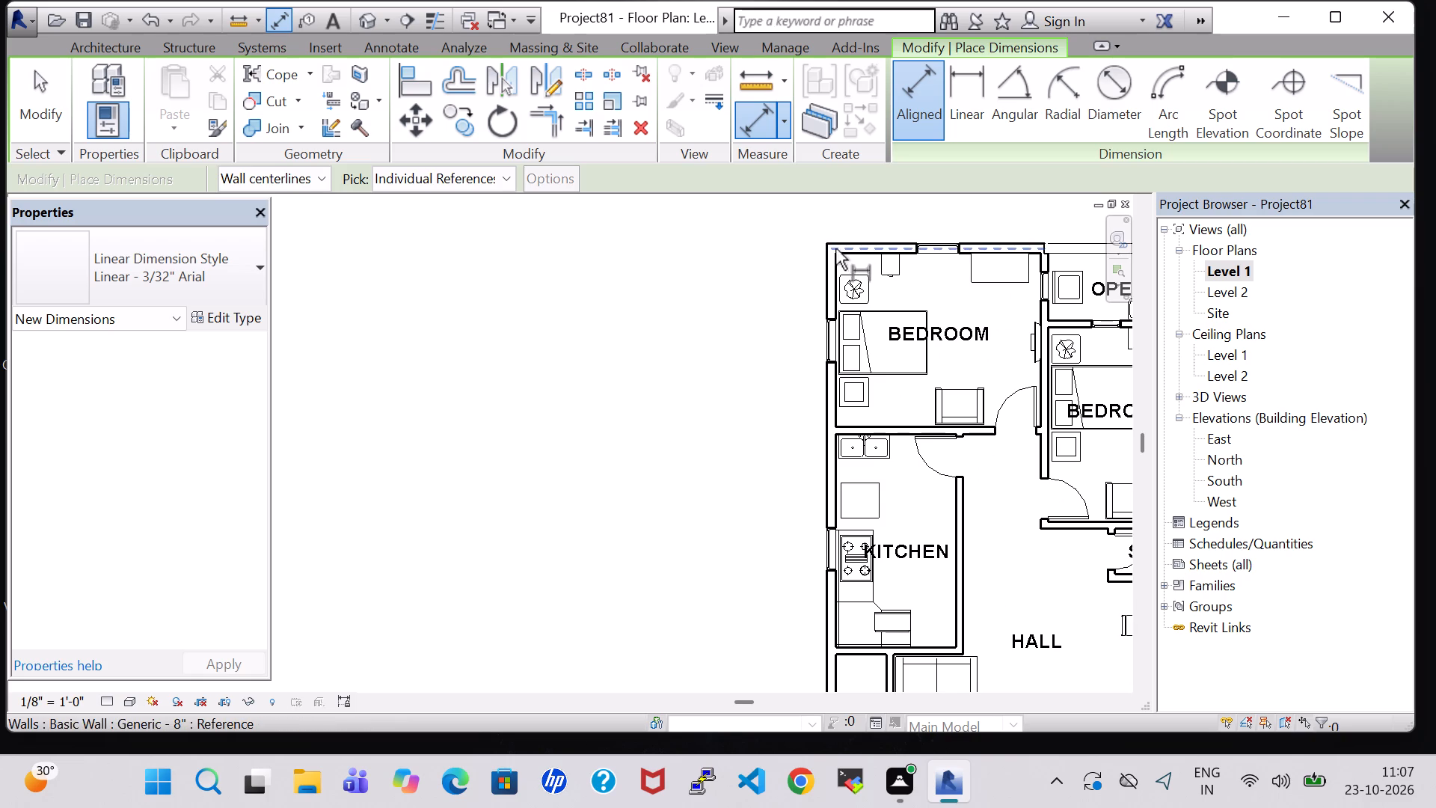
pyautogui.click(806, 248)
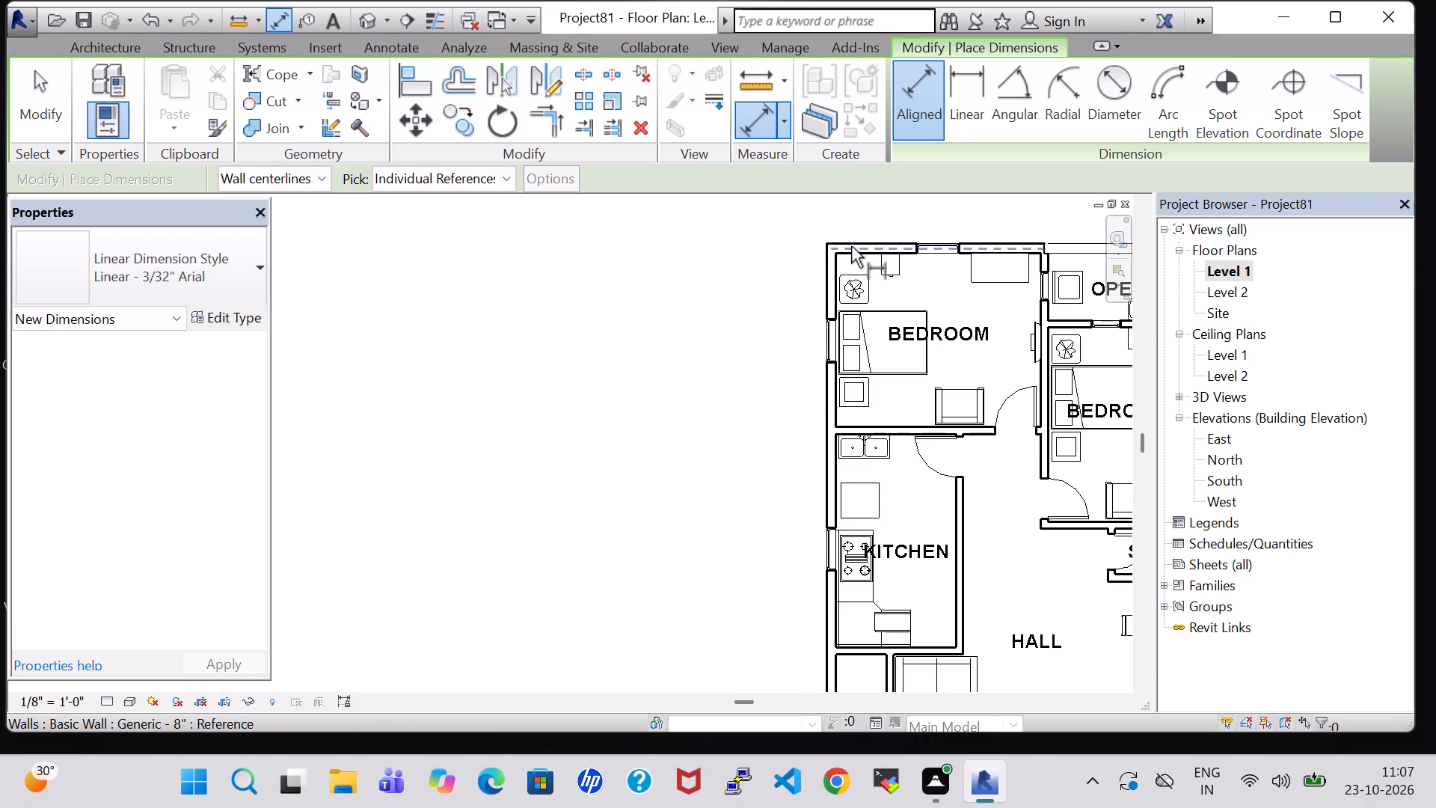
pyautogui.click(851, 246)
pyautogui.moveTo(871, 625); pyautogui.dragTo(877, 355, button='middle')
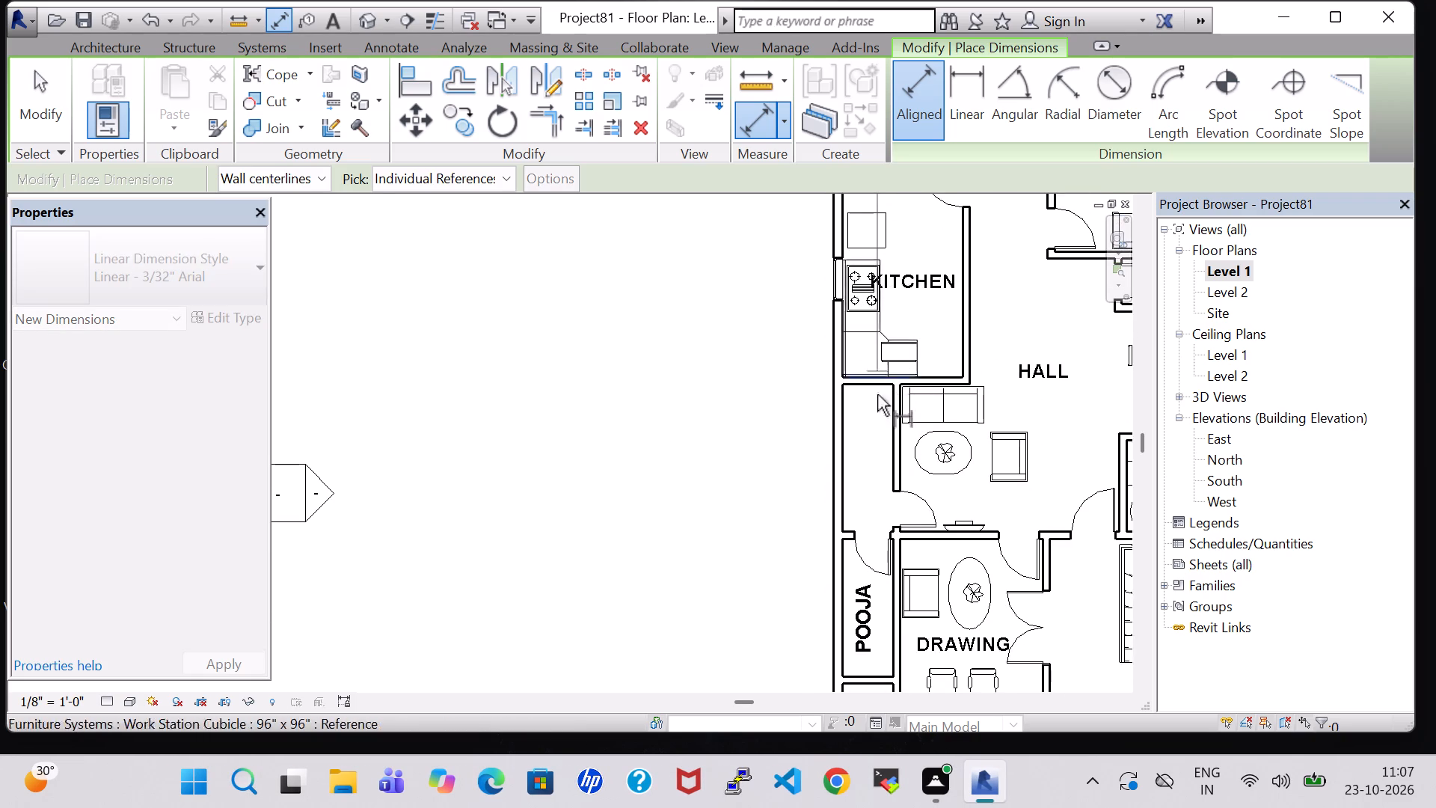
pyautogui.moveTo(857, 652); pyautogui.dragTo(878, 389, button='middle')
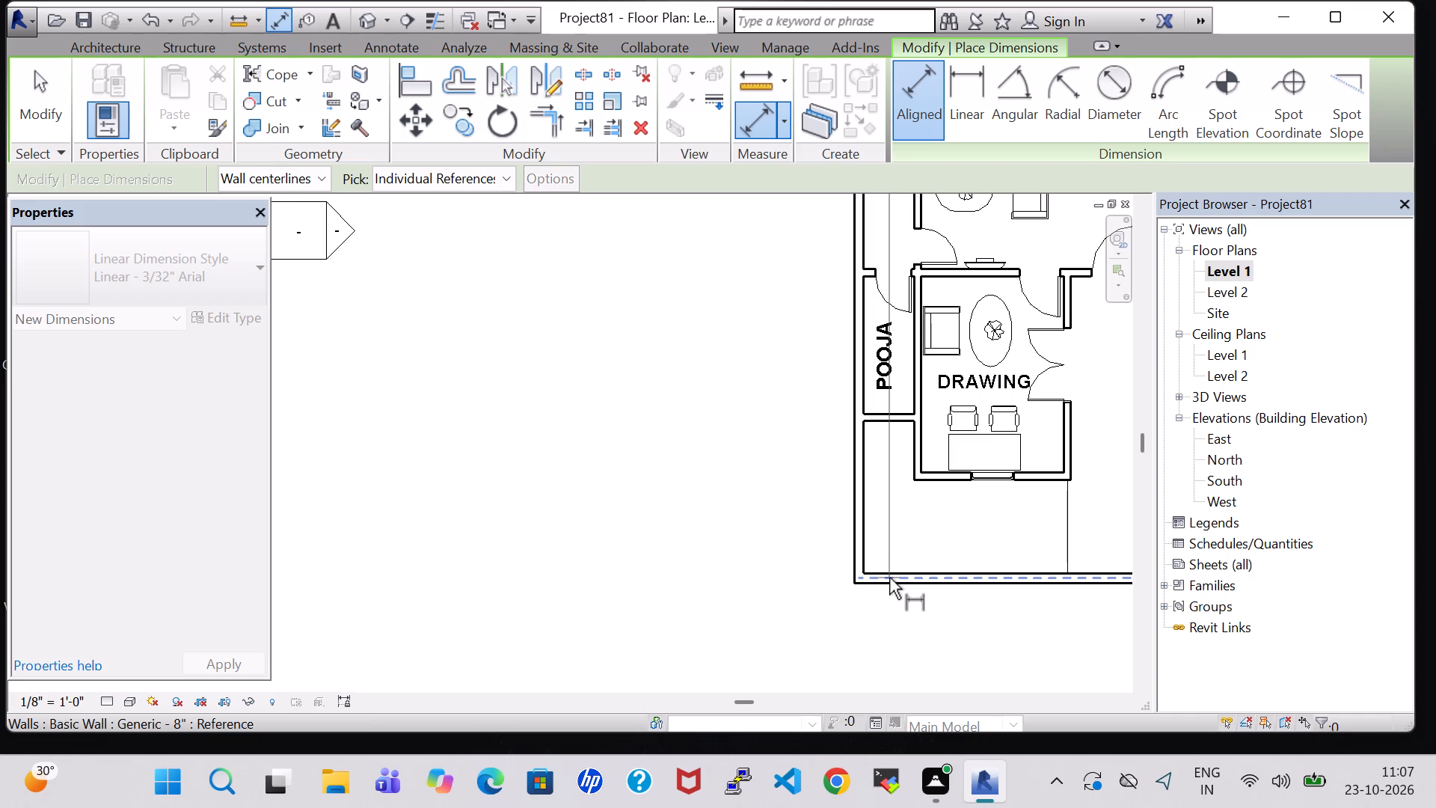
pyautogui.click(889, 578)
pyautogui.scroll(-4, 871, 501)
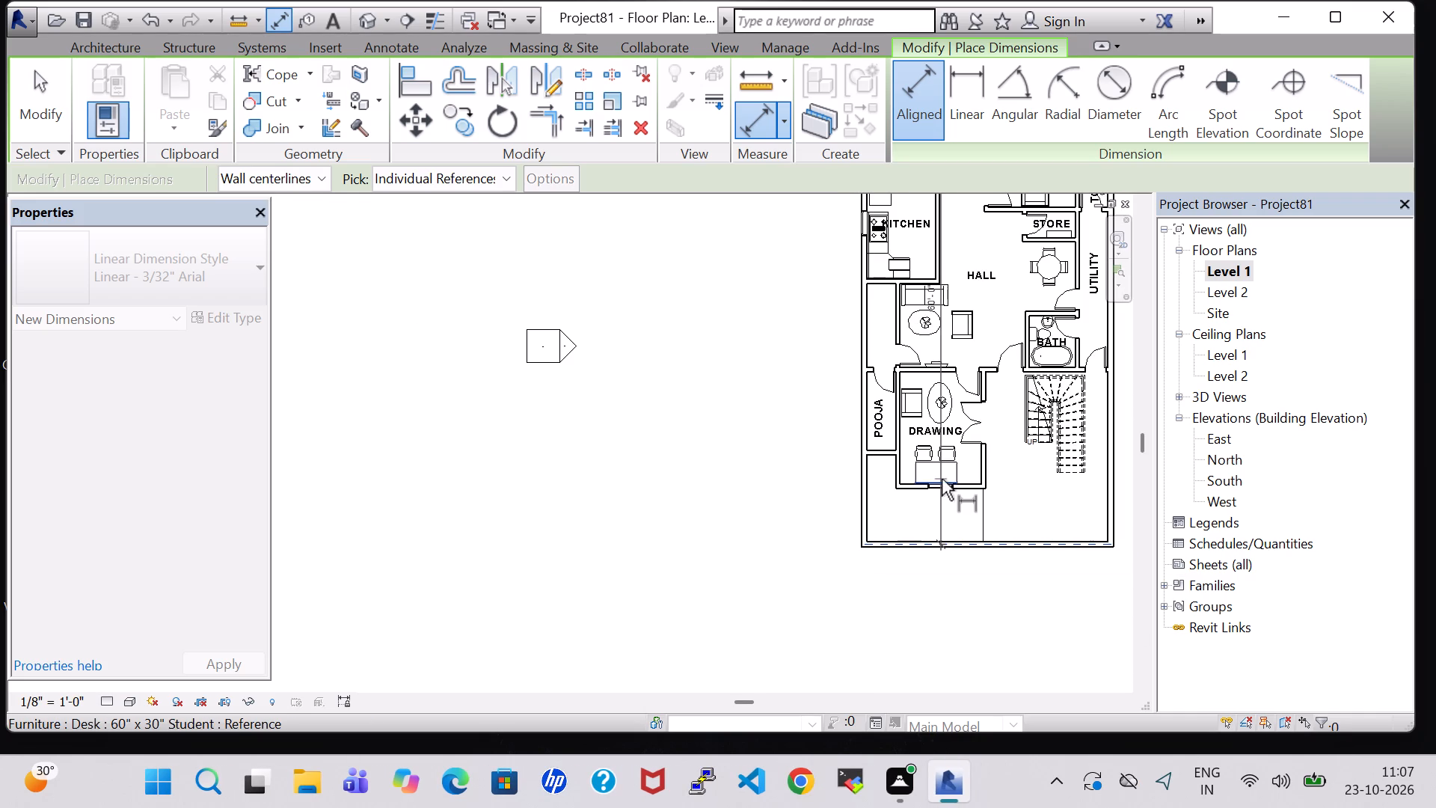
pyautogui.press('Escape')
pyautogui.press('Escape')
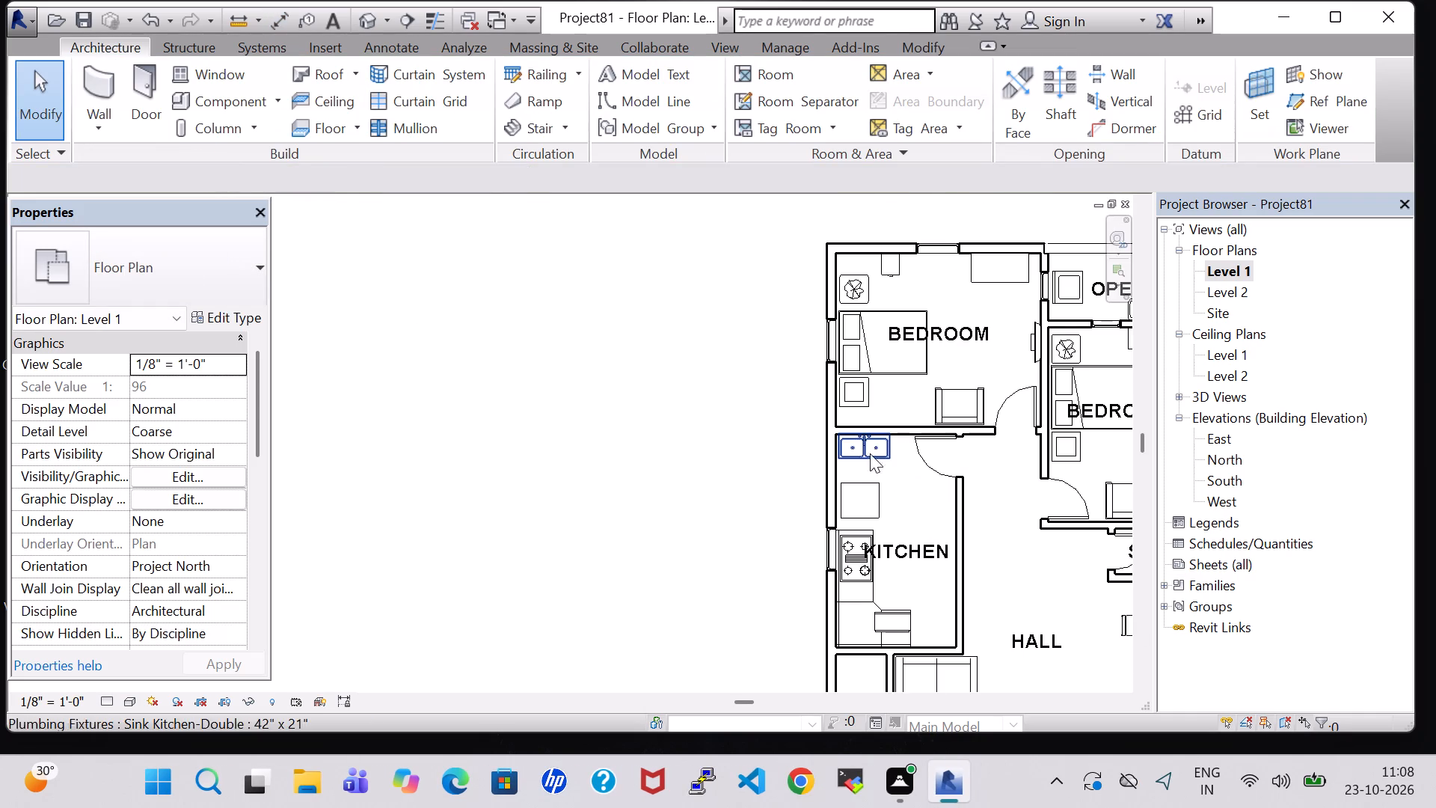
# Create a four-point toposurface at elevation 0' 0" in the alcove below the pooja room, between the outer wall and the drawing room.
pyautogui.click(693, 430)
pyautogui.scroll(-4, 693, 430)
pyautogui.moveTo(693, 430); pyautogui.dragTo(559, 398, button='middle')
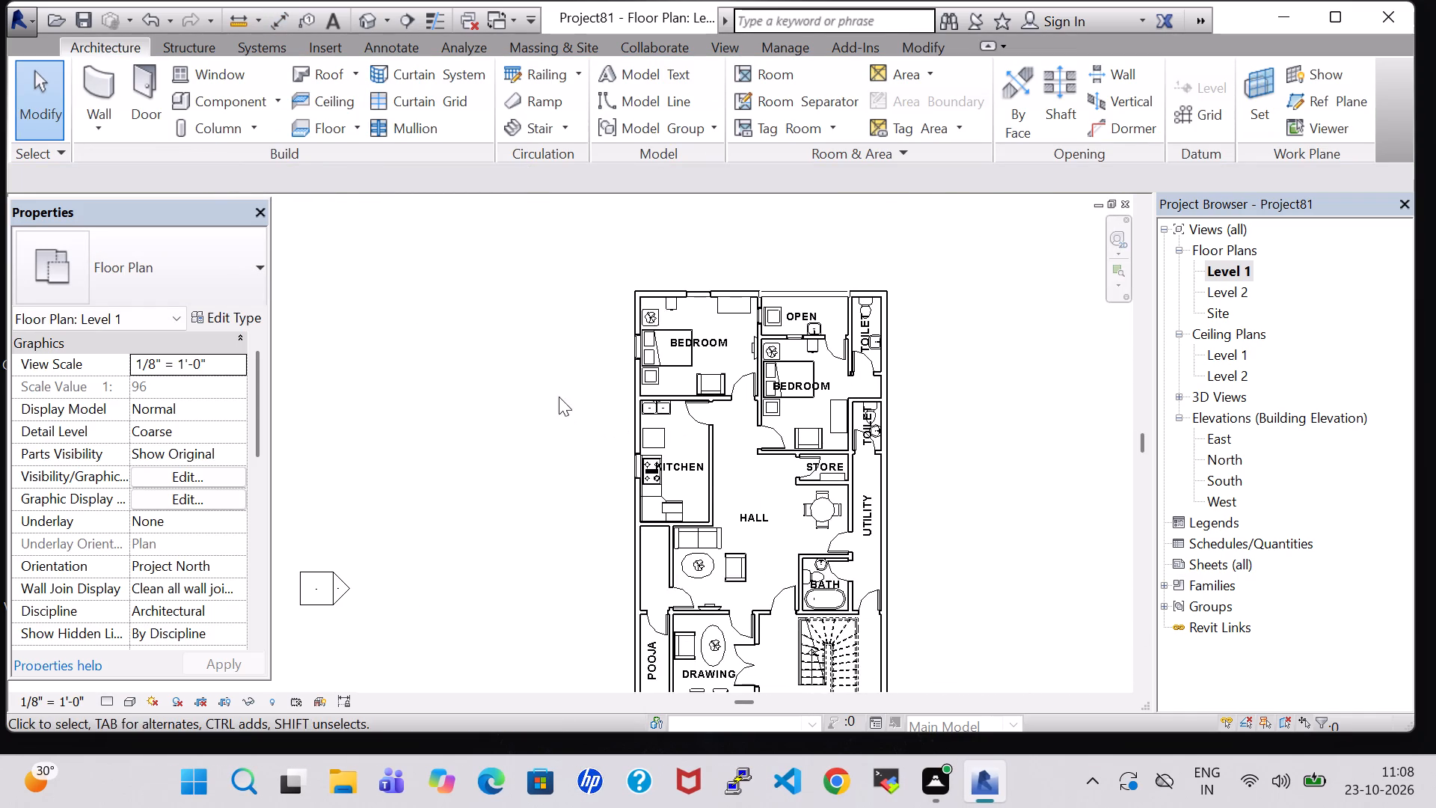
pyautogui.moveTo(906, 581); pyautogui.dragTo(924, 494, button='middle')
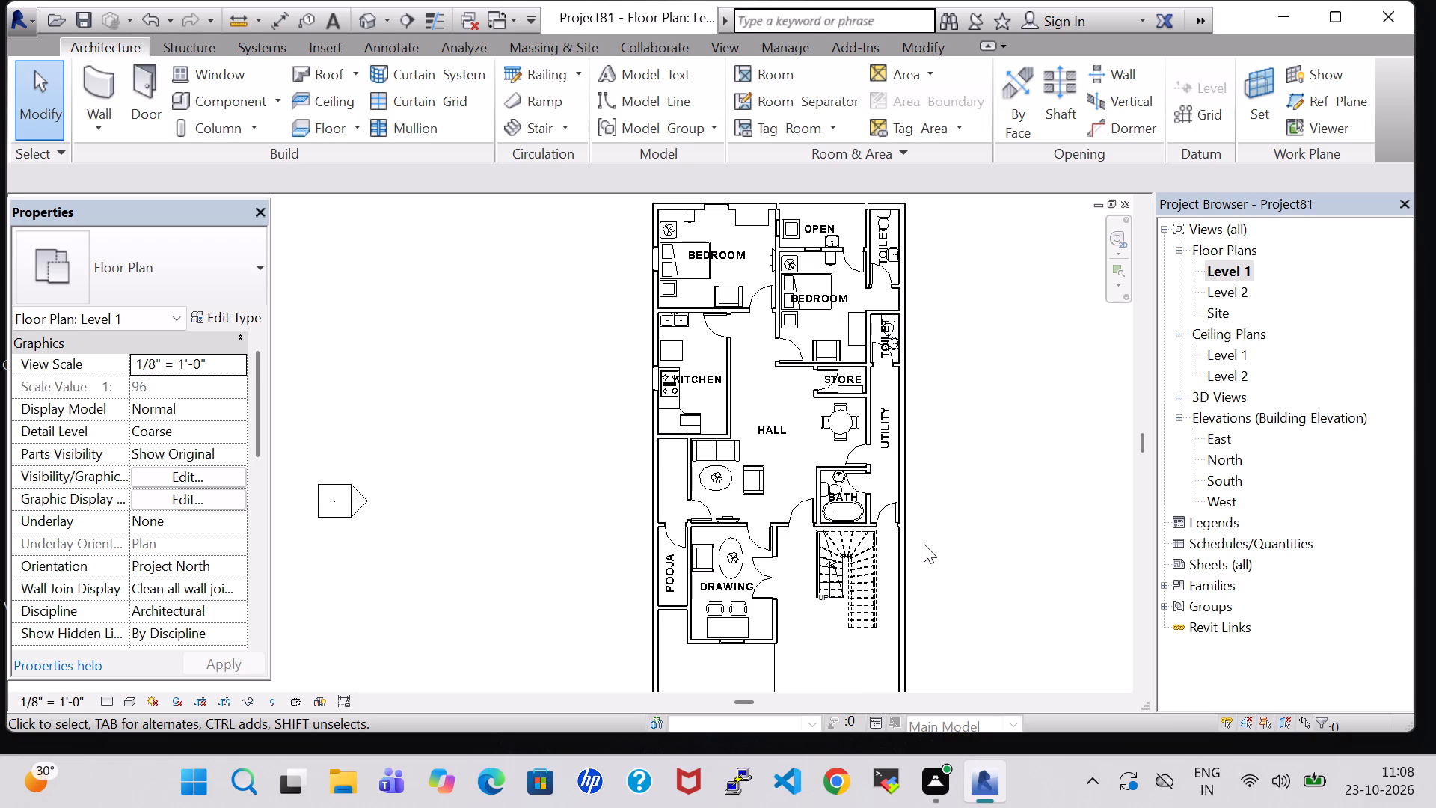
pyautogui.scroll(-2, 924, 544)
pyautogui.moveTo(924, 544); pyautogui.dragTo(929, 501, button='middle')
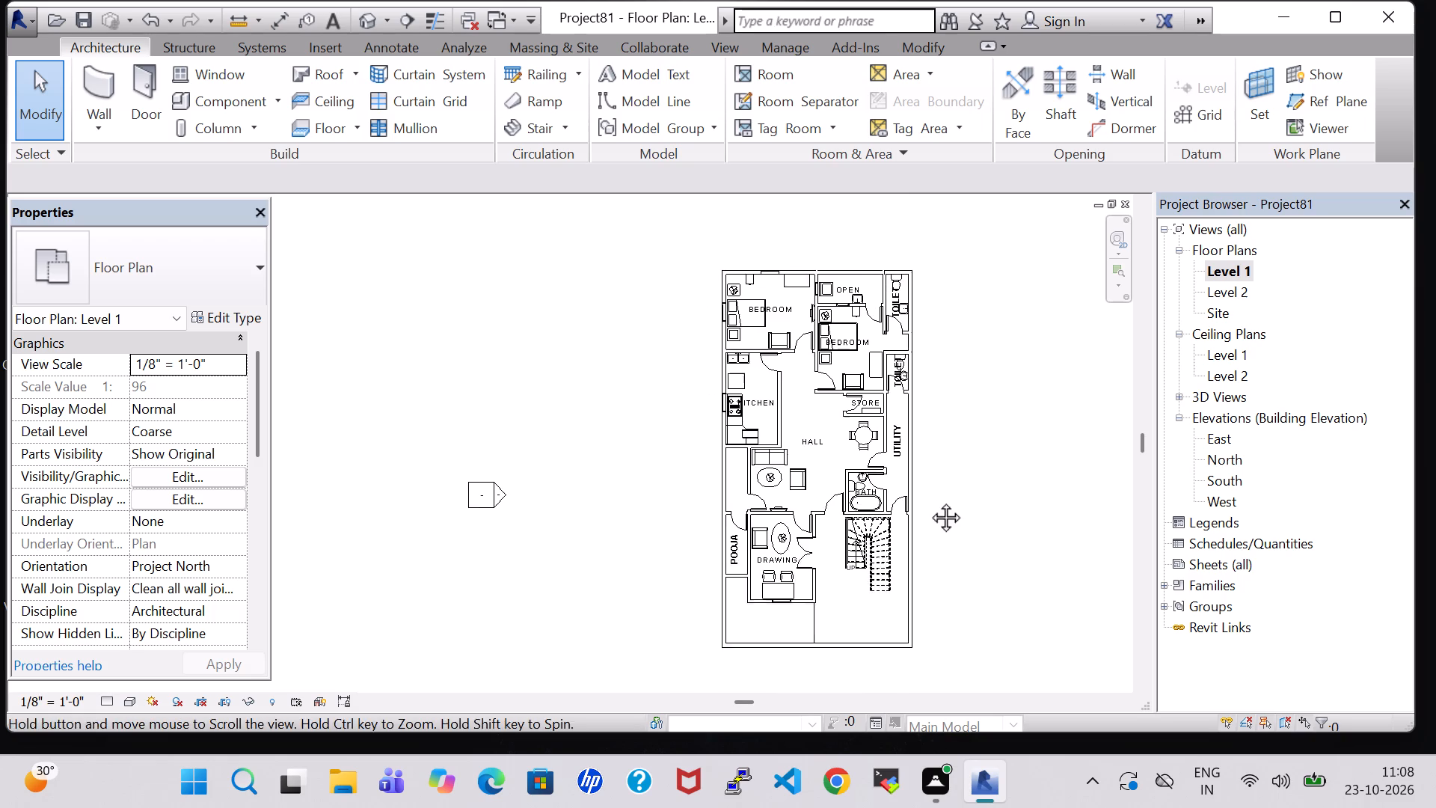
pyautogui.moveTo(929, 501); pyautogui.dragTo(933, 480, button='middle')
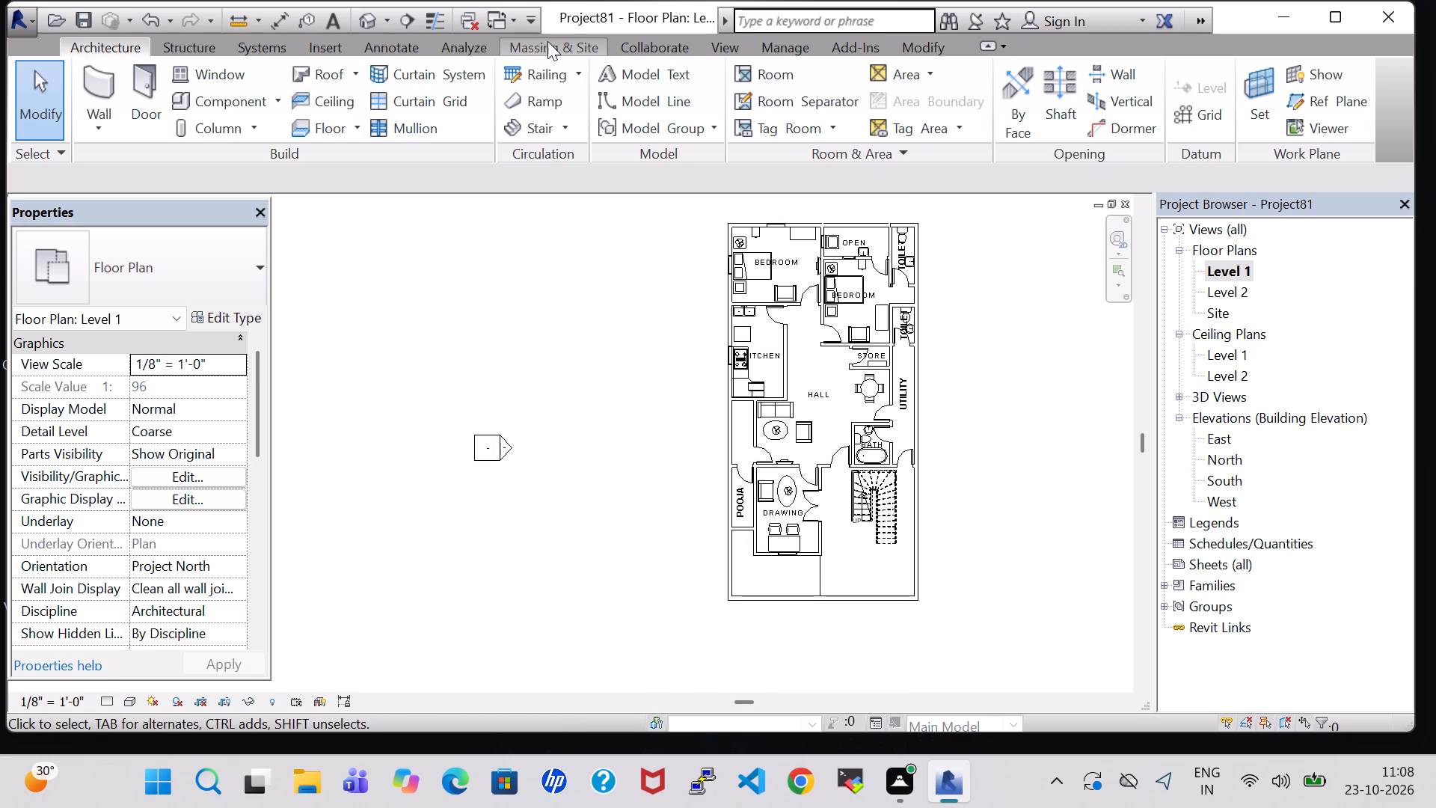
pyautogui.click(547, 41)
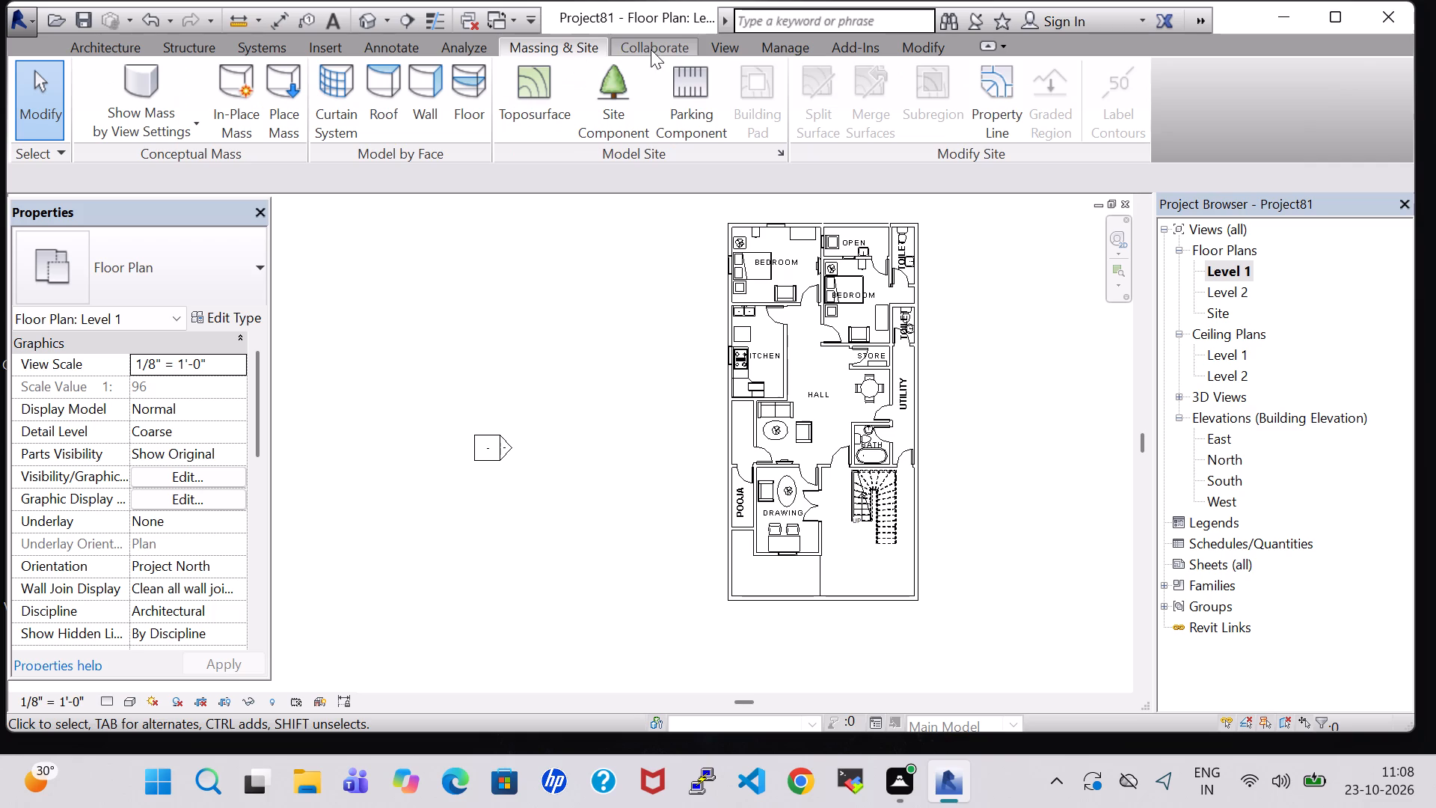
pyautogui.click(533, 85)
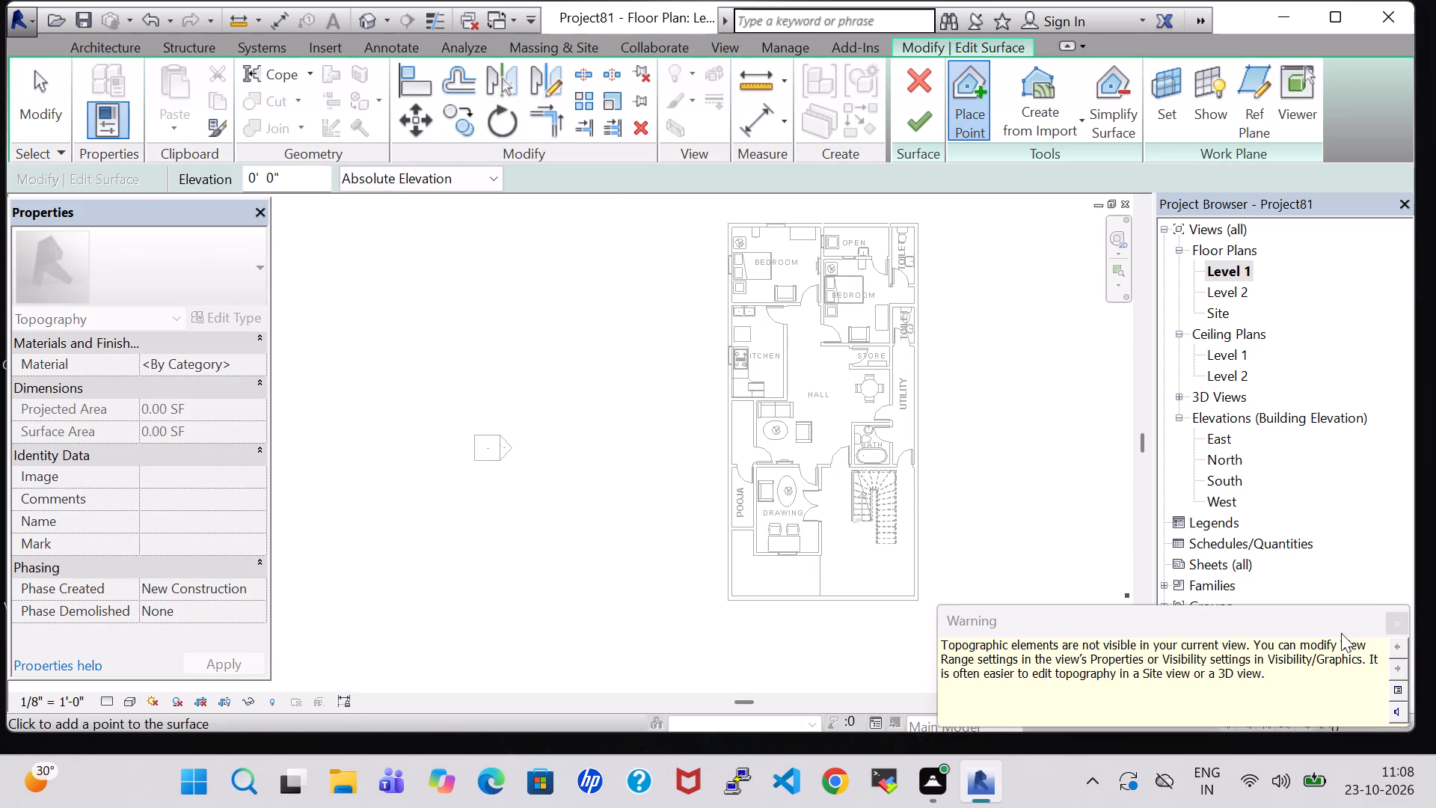
pyautogui.click(1398, 614)
pyautogui.scroll(2, 1010, 594)
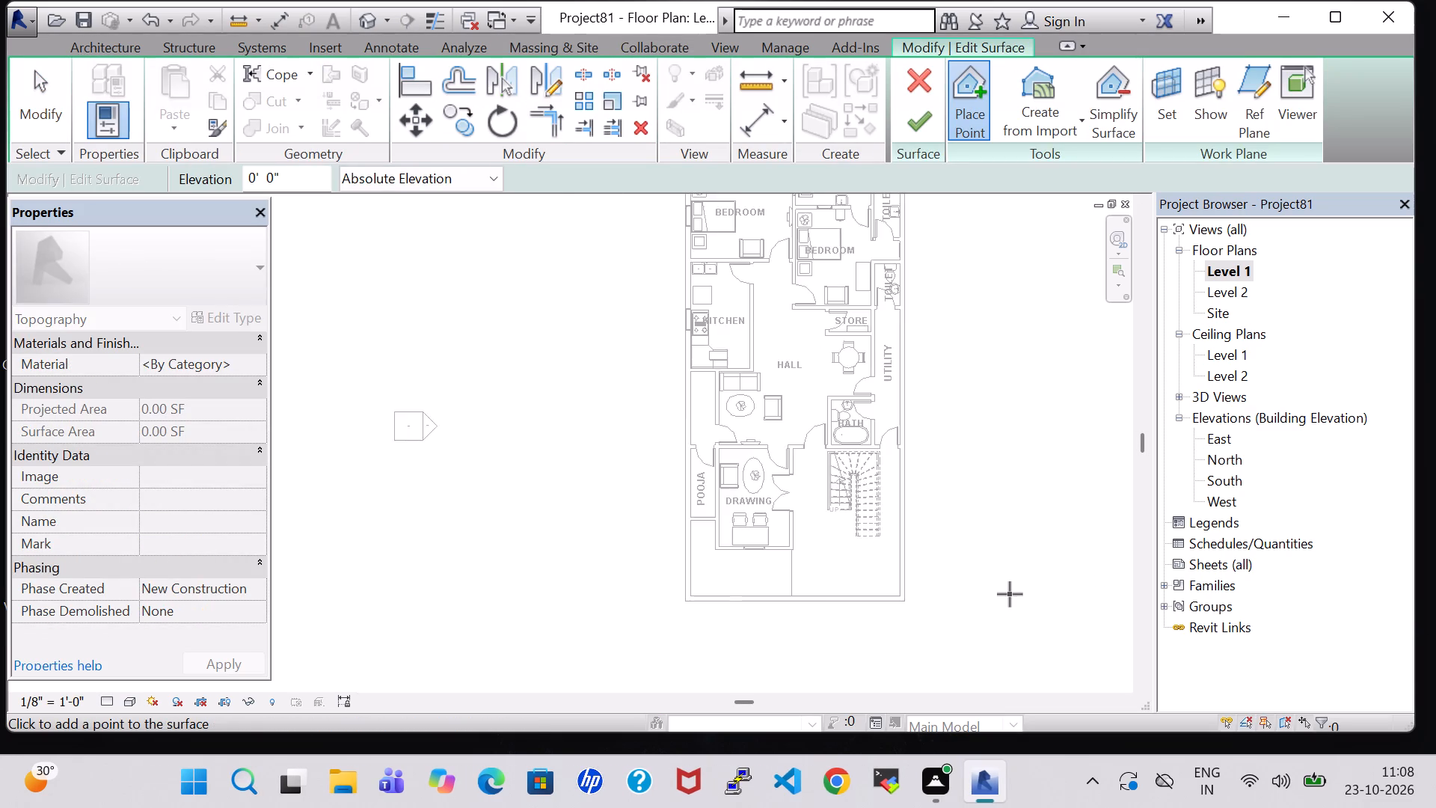
pyautogui.scroll(4, 1010, 594)
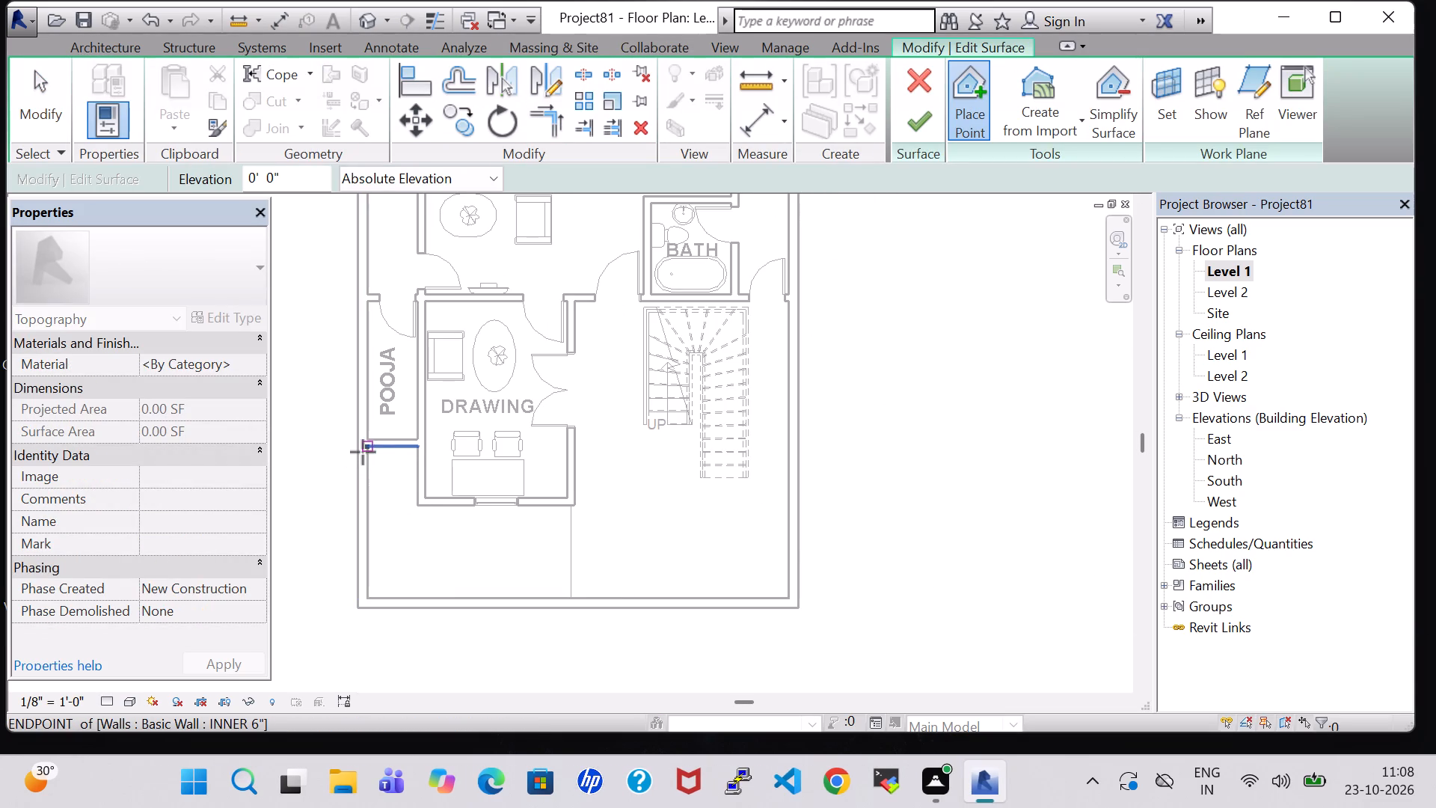
pyautogui.click(369, 450)
pyautogui.click(413, 449)
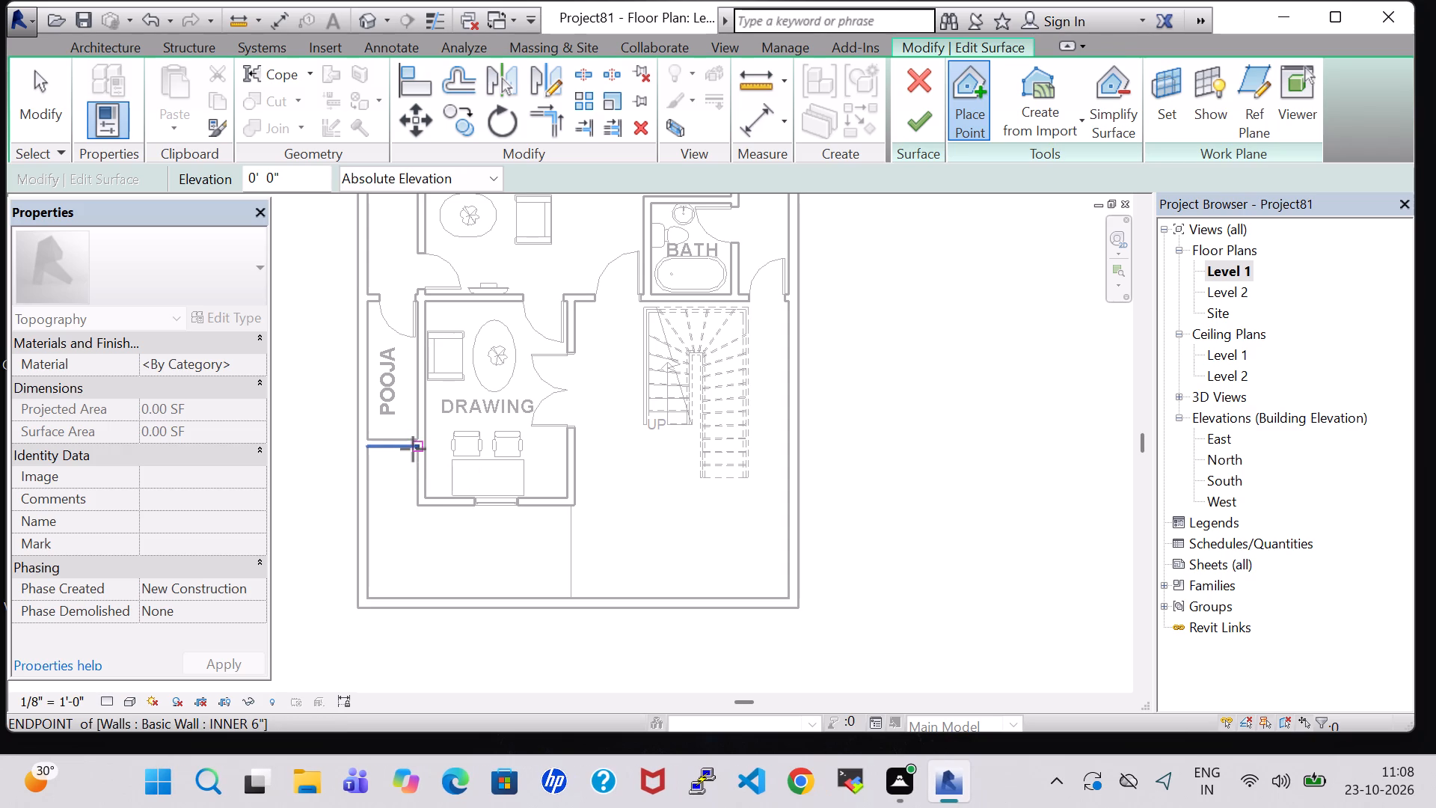
pyautogui.click(414, 504)
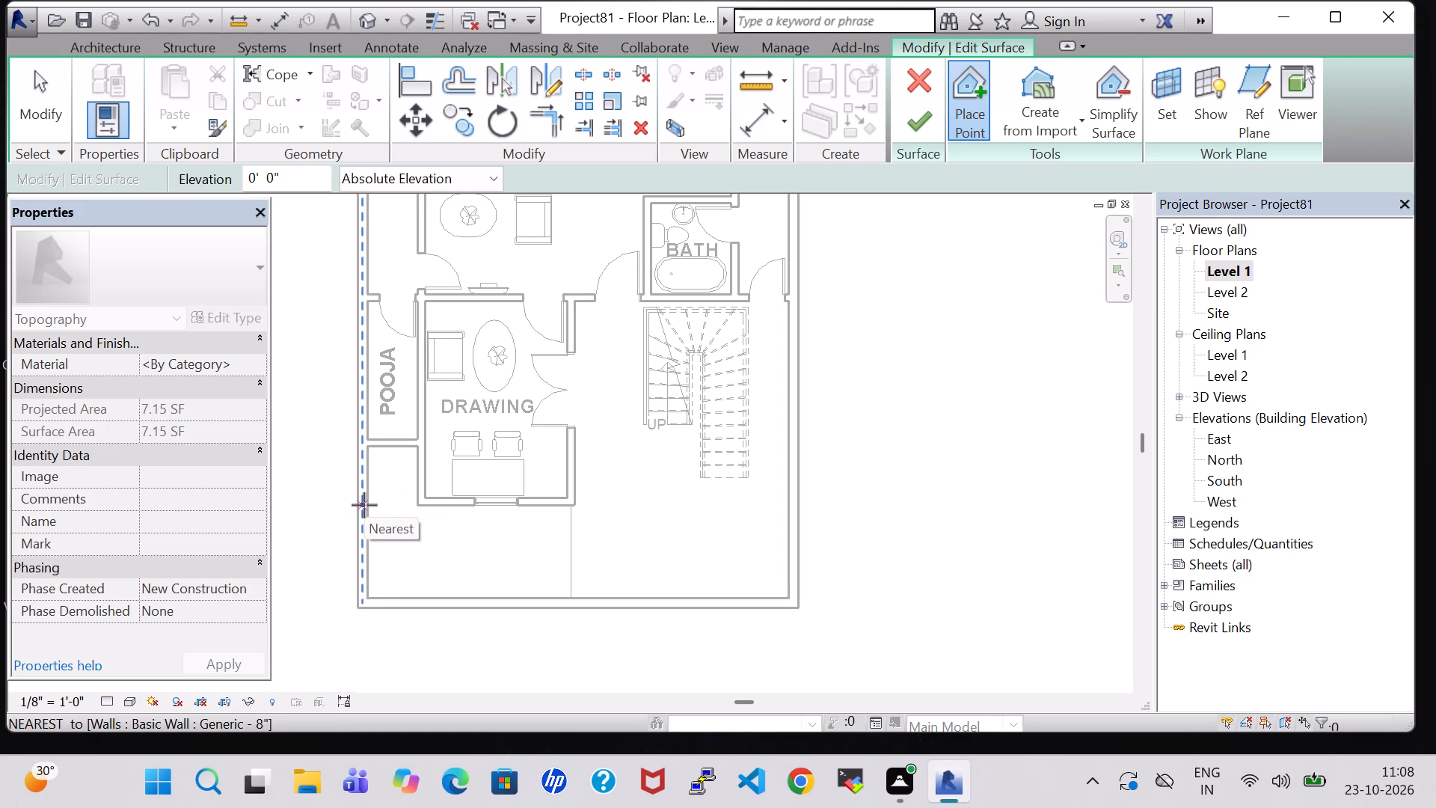
pyautogui.scroll(4, 364, 507)
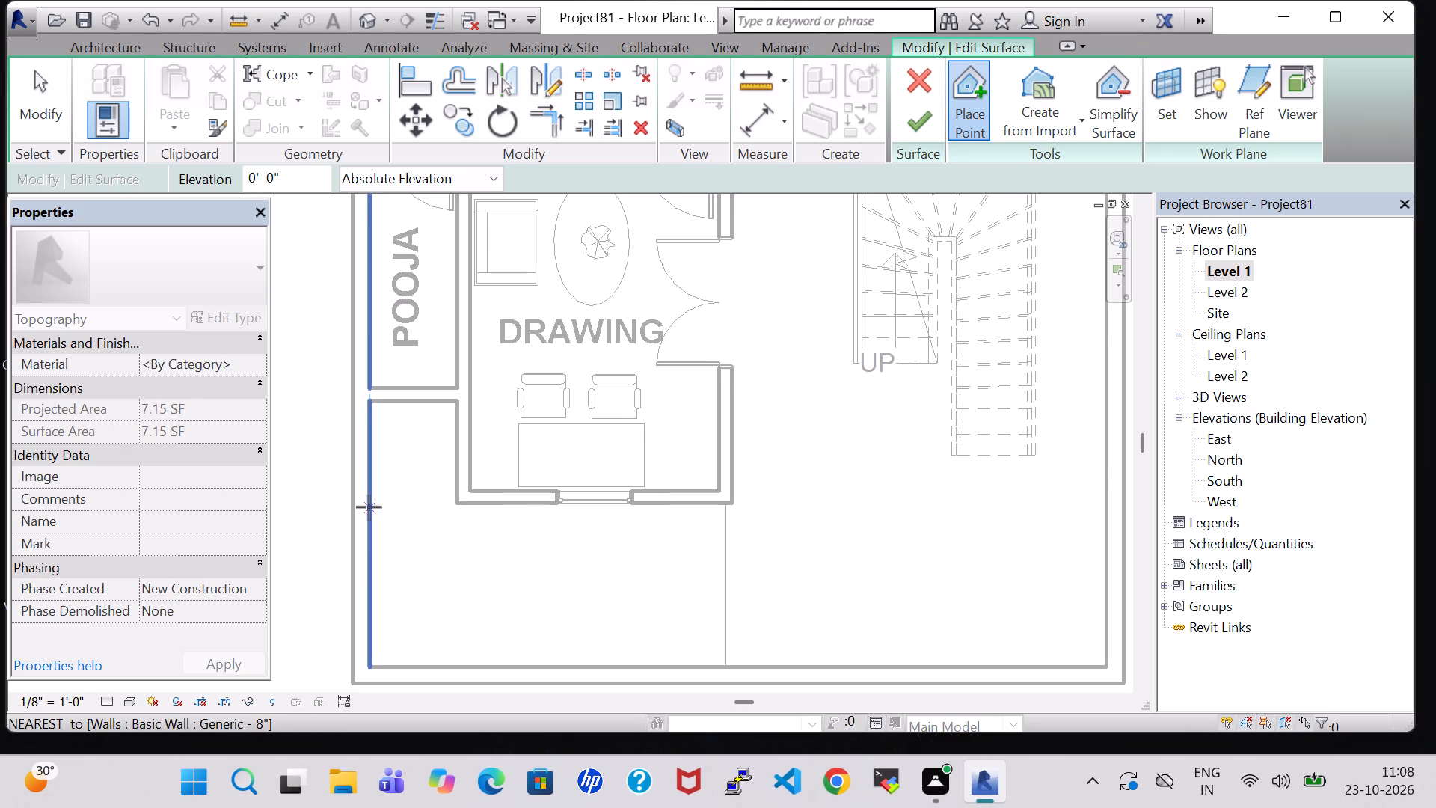
pyautogui.click(369, 507)
pyautogui.click(905, 108)
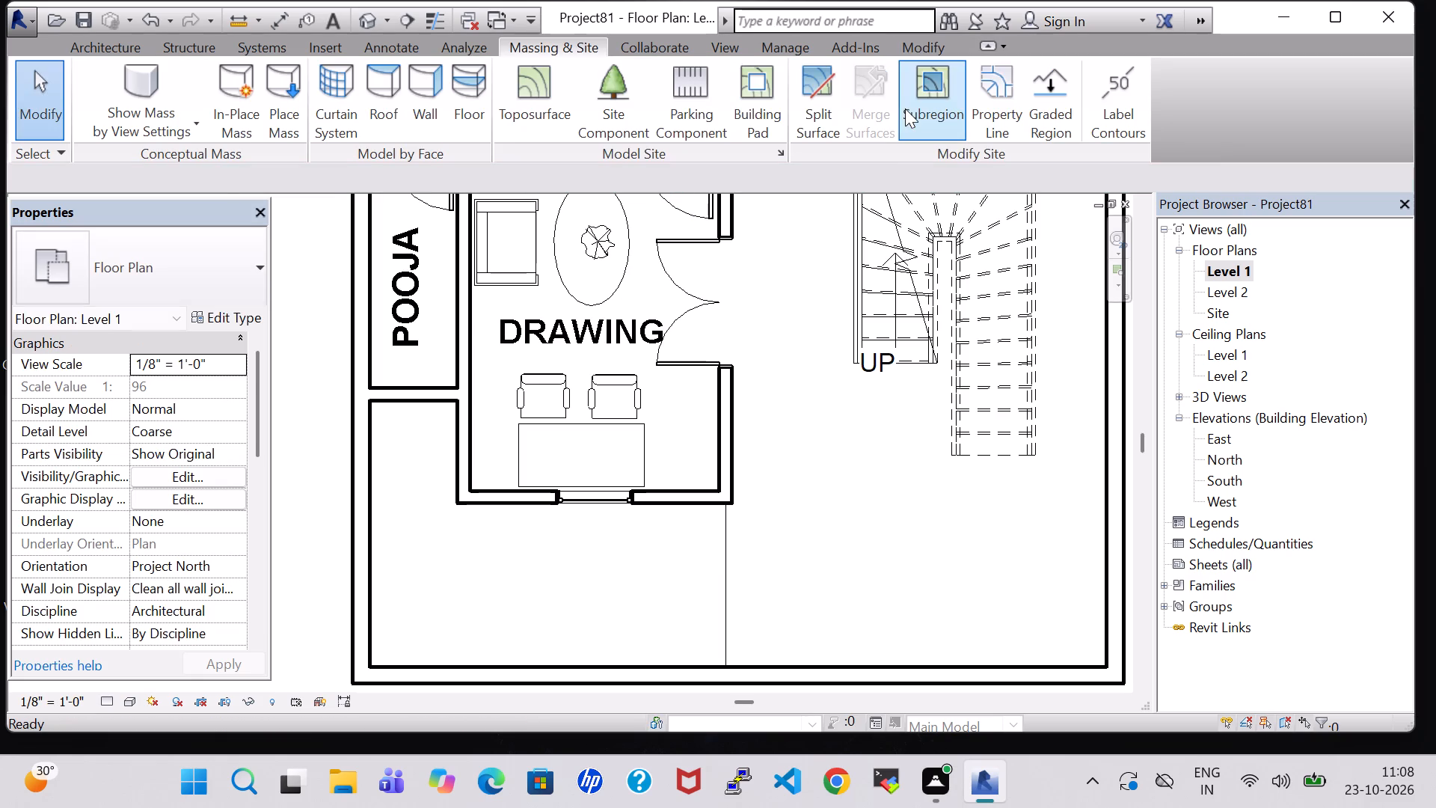
# Create a second toposurface at elevation 0' 0" between the drawing room's front wall, the front outer wall and the room separation line.
pyautogui.click(548, 101)
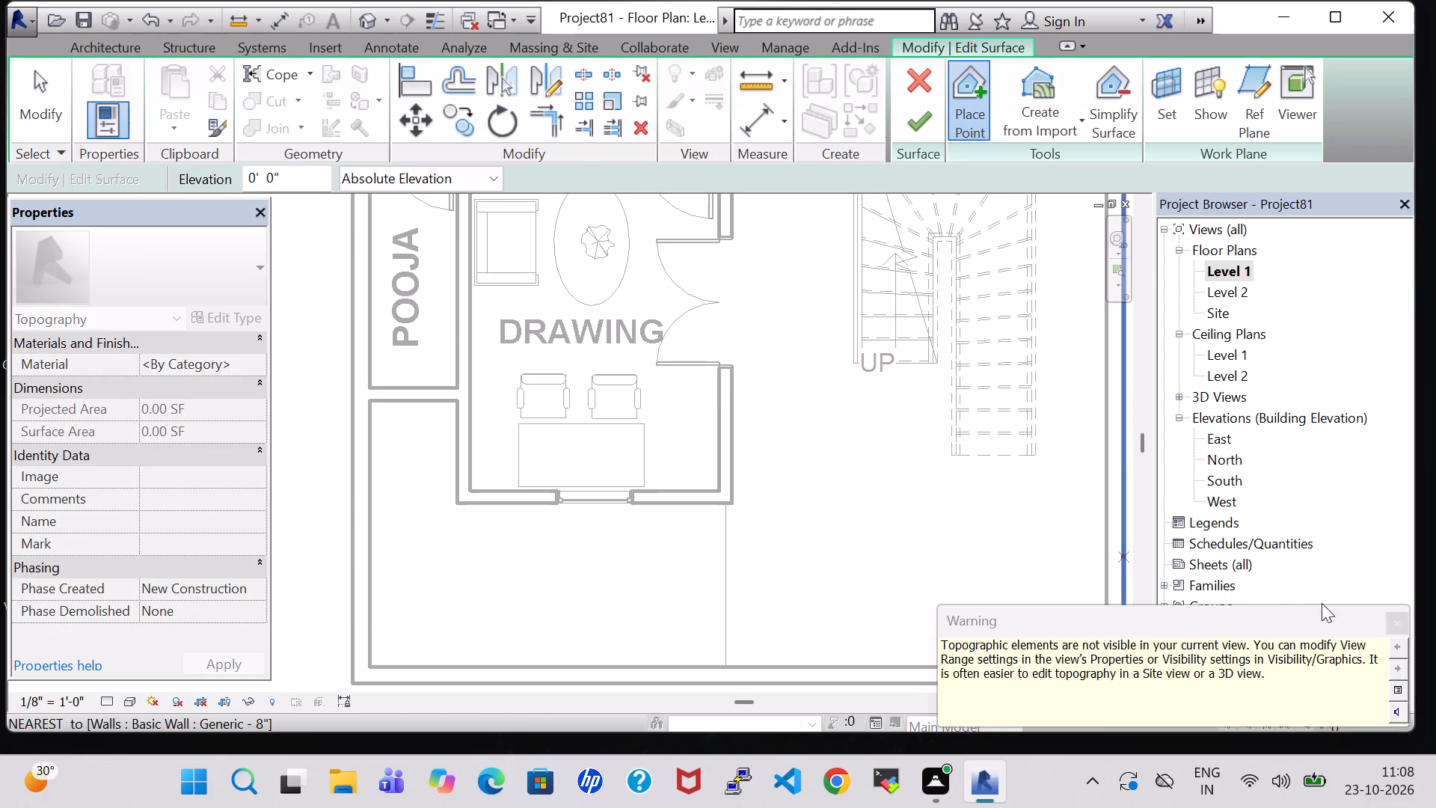
pyautogui.click(1390, 623)
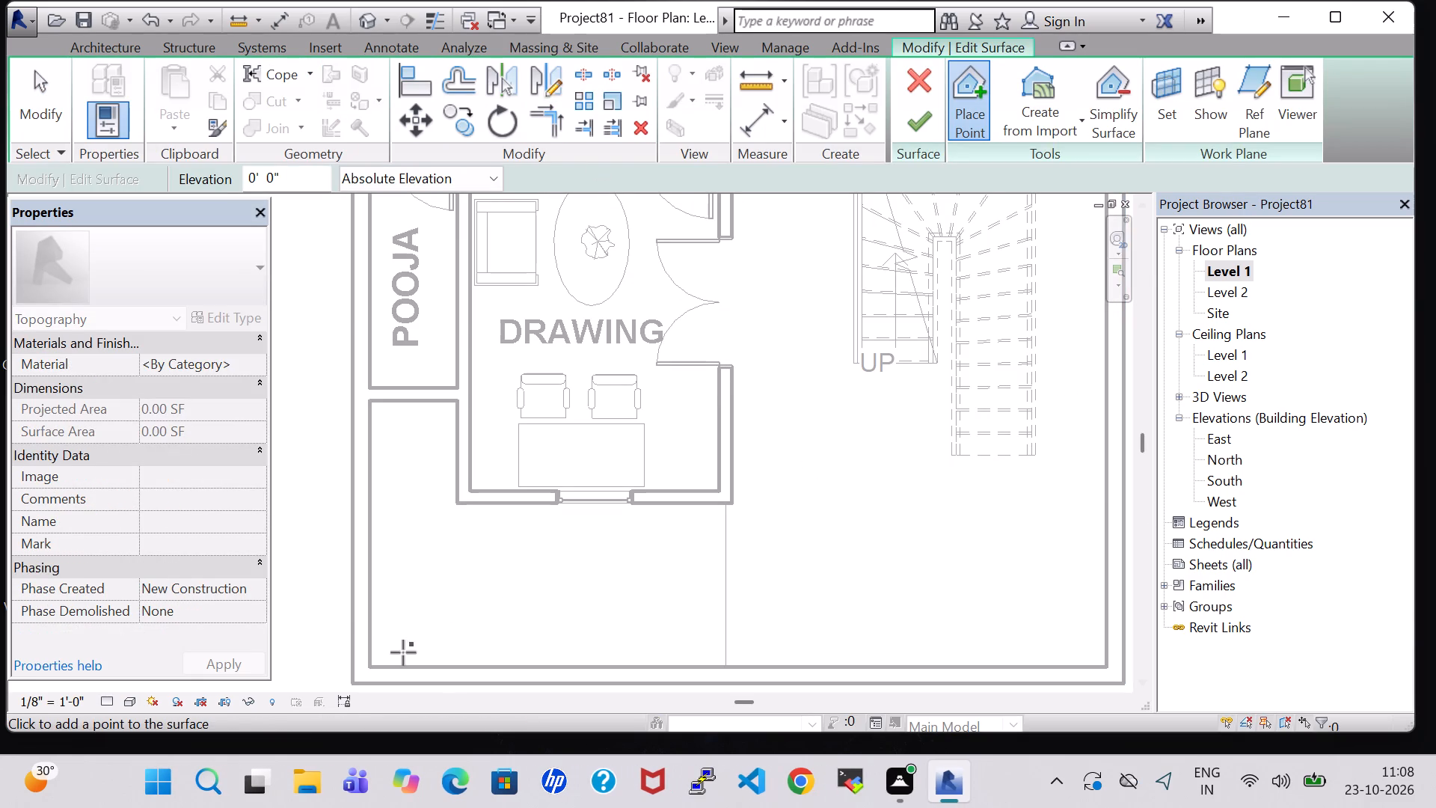
pyautogui.click(363, 669)
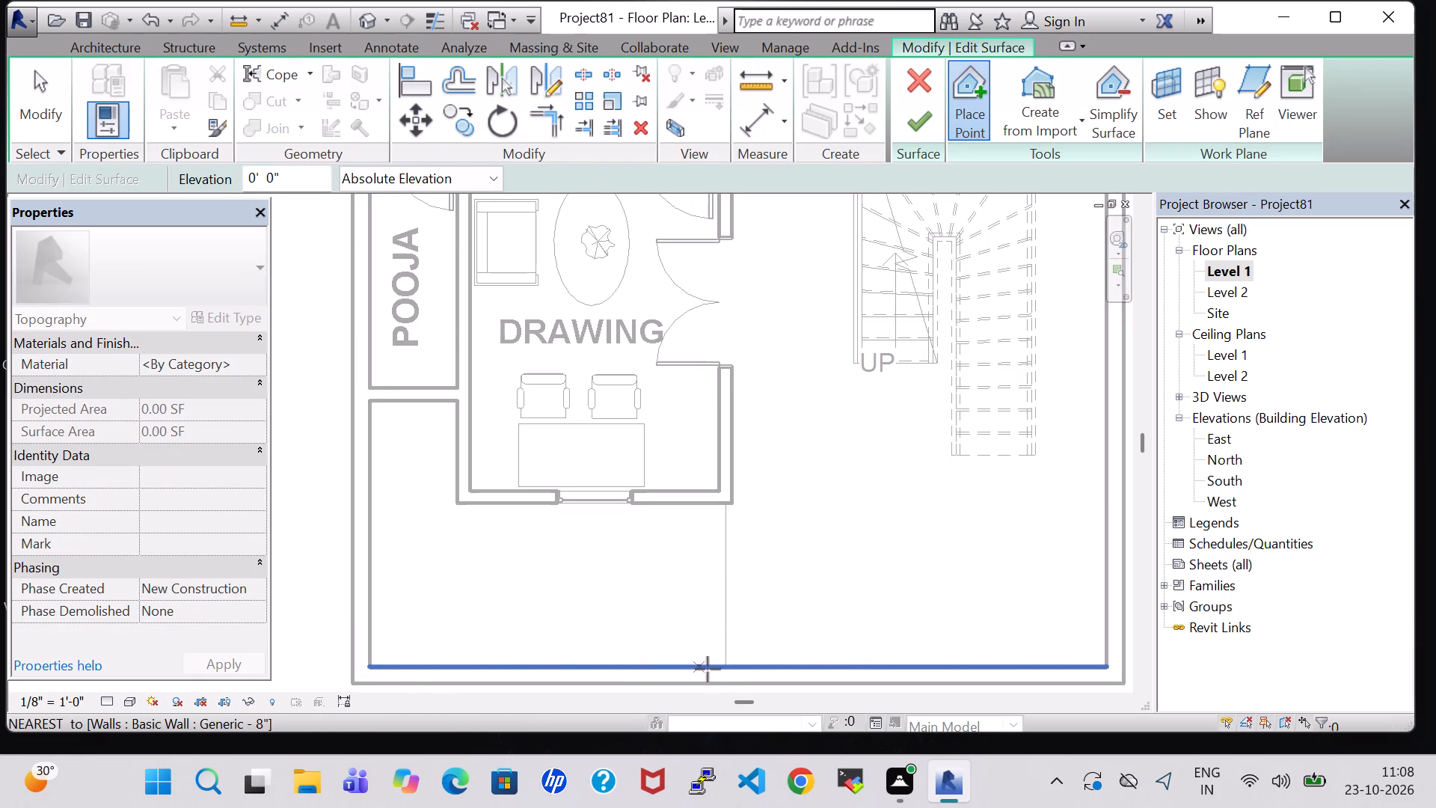
pyautogui.click(725, 669)
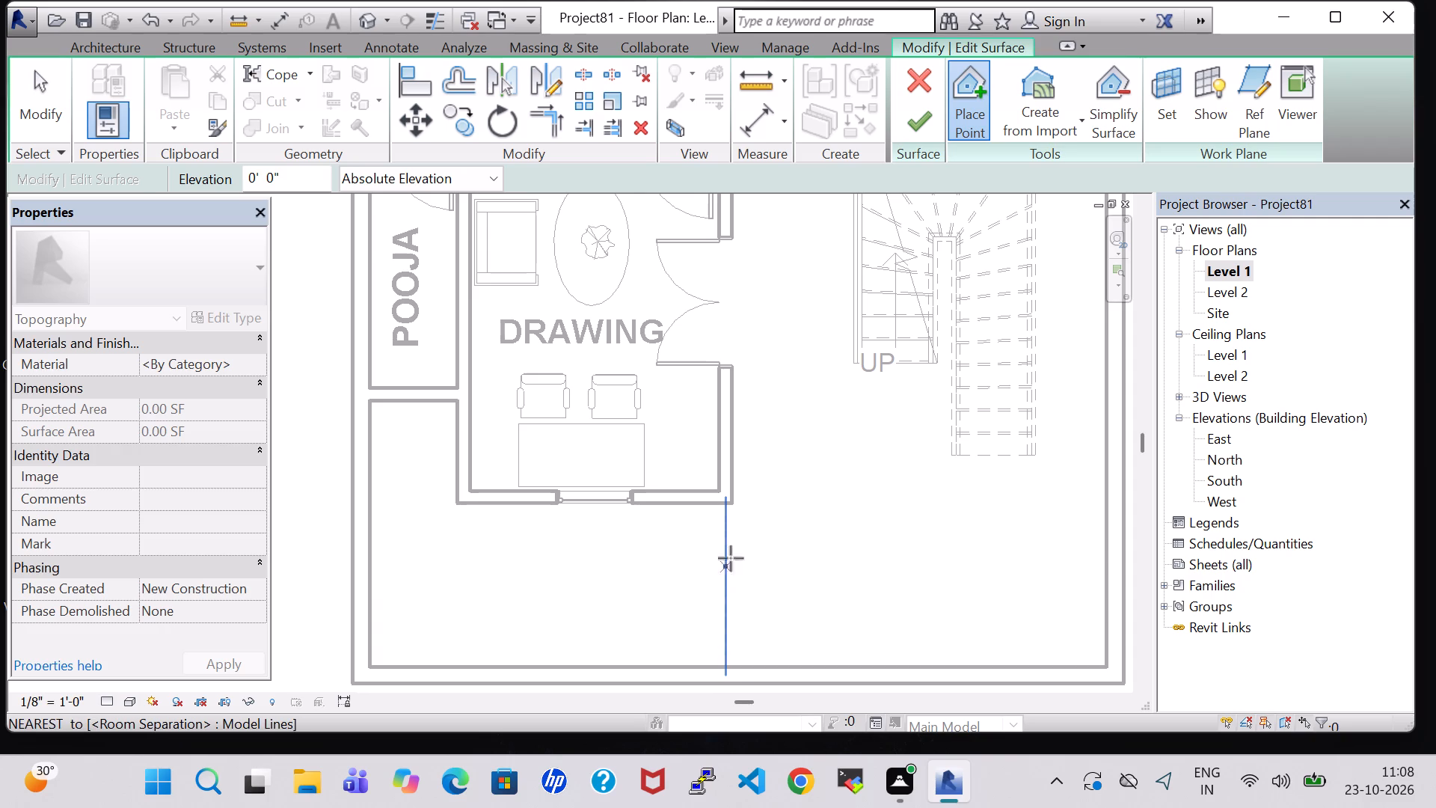
pyautogui.click(734, 504)
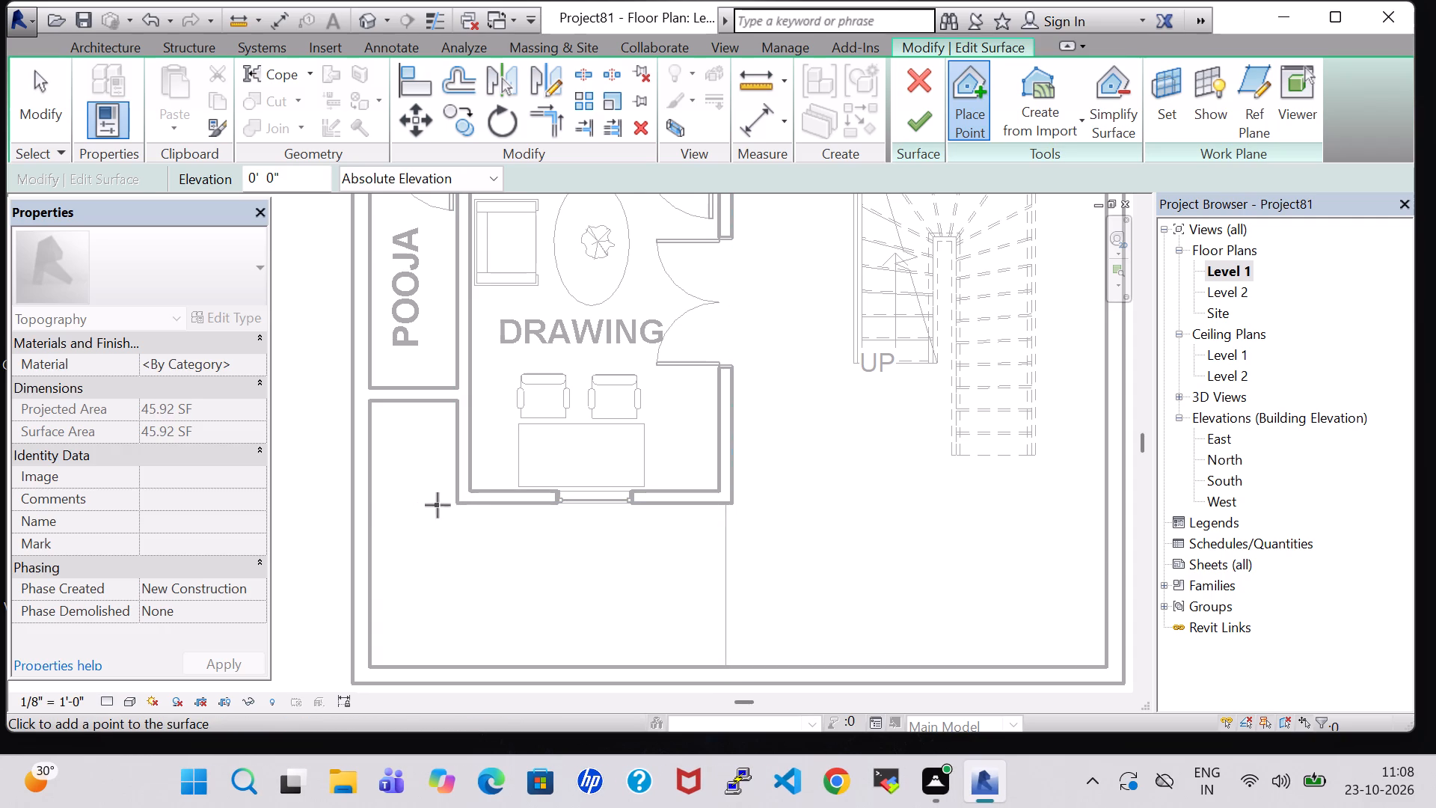
pyautogui.click(370, 505)
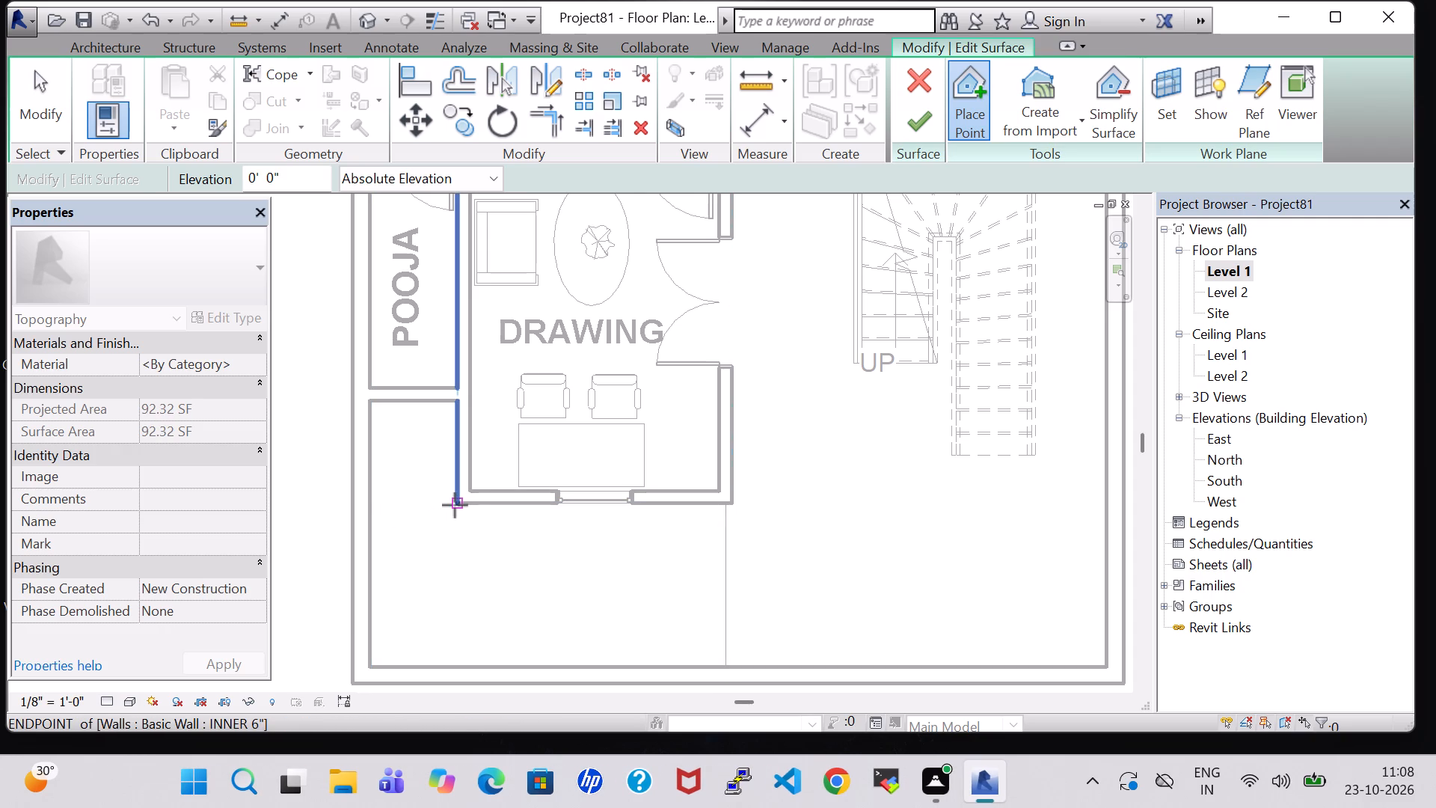
pyautogui.click(455, 505)
pyautogui.click(920, 125)
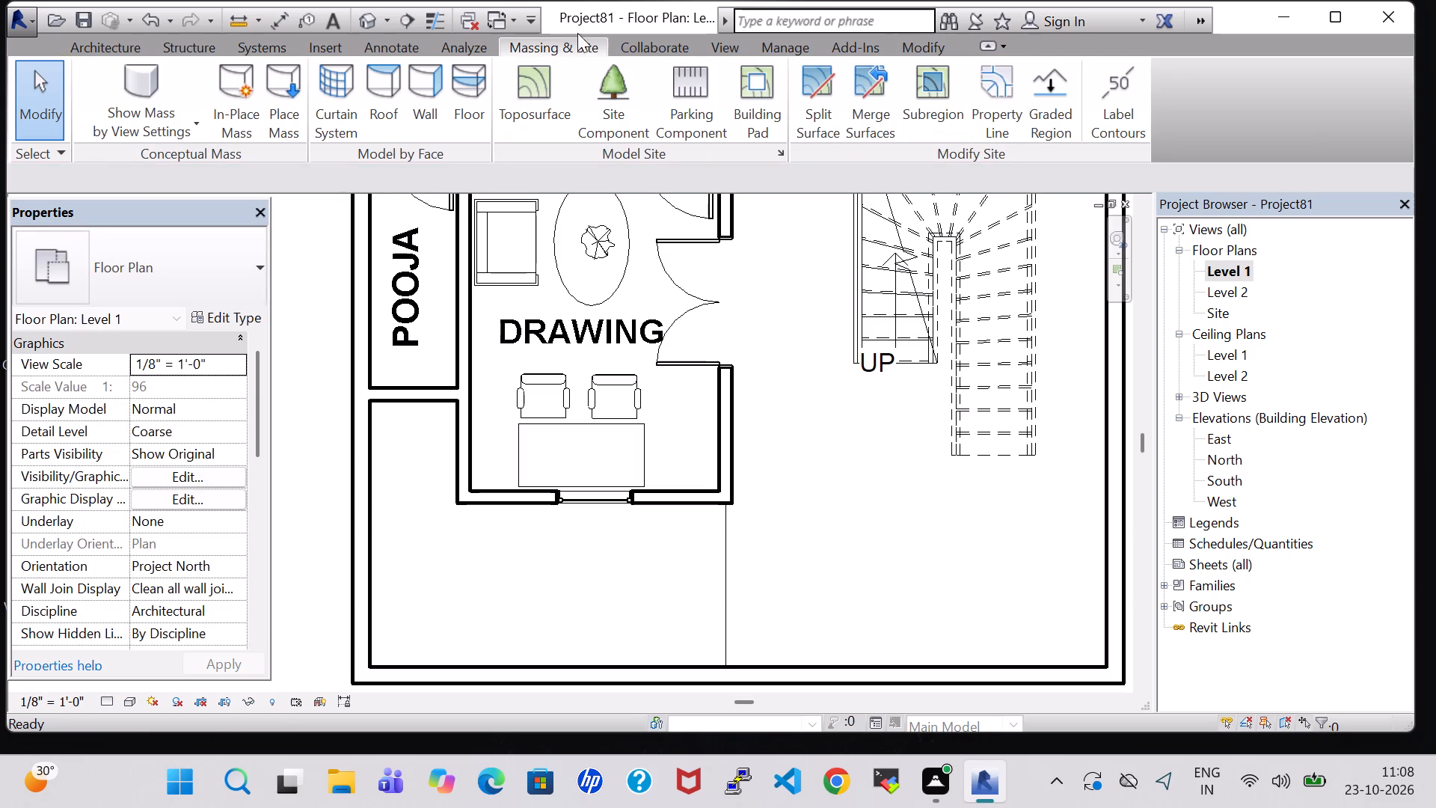
# In the 3D view, delete the Generic - 8" outer wall across the front of the house.
pyautogui.click(349, 7)
pyautogui.click(368, 16)
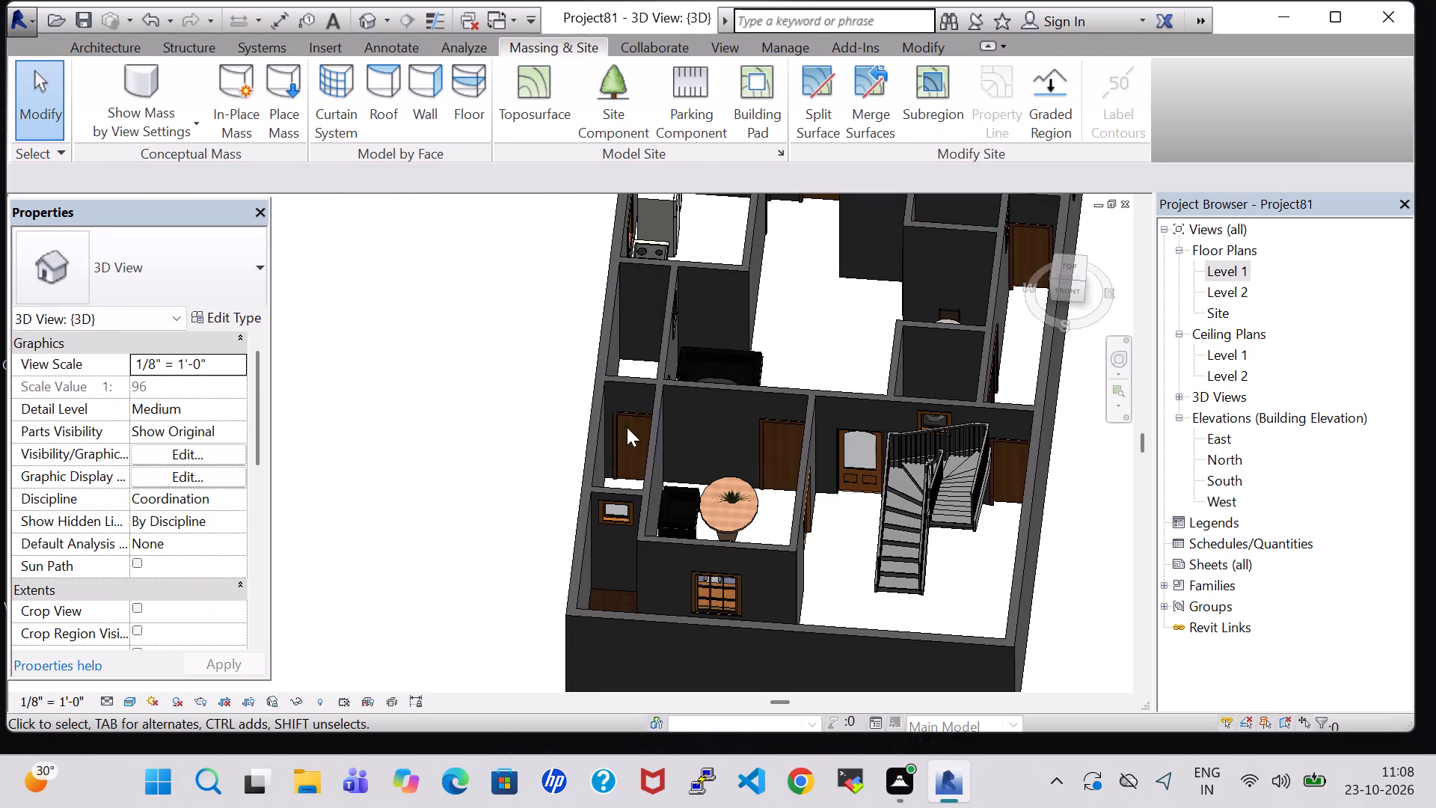
pyautogui.scroll(-4, 714, 431)
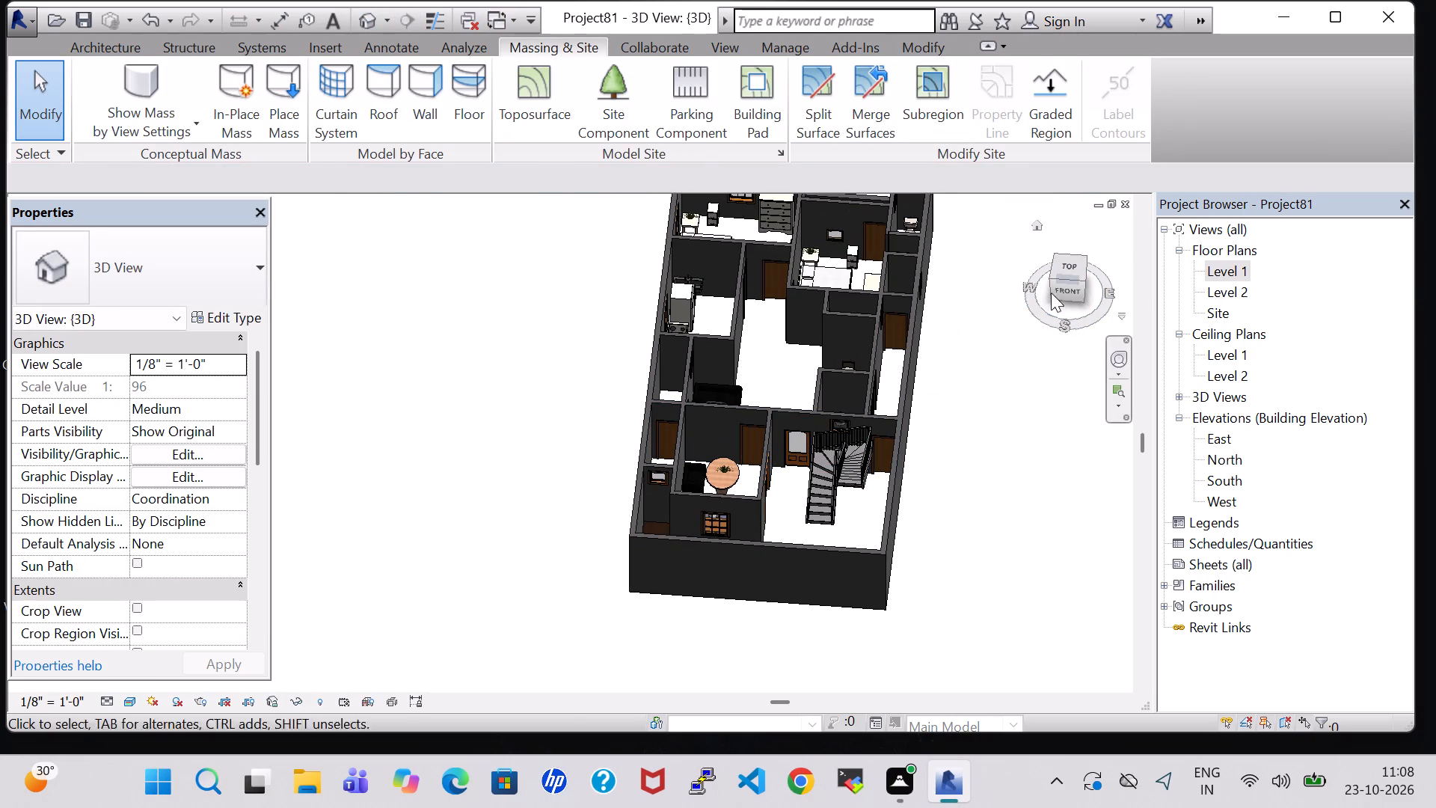
pyautogui.click(1060, 290)
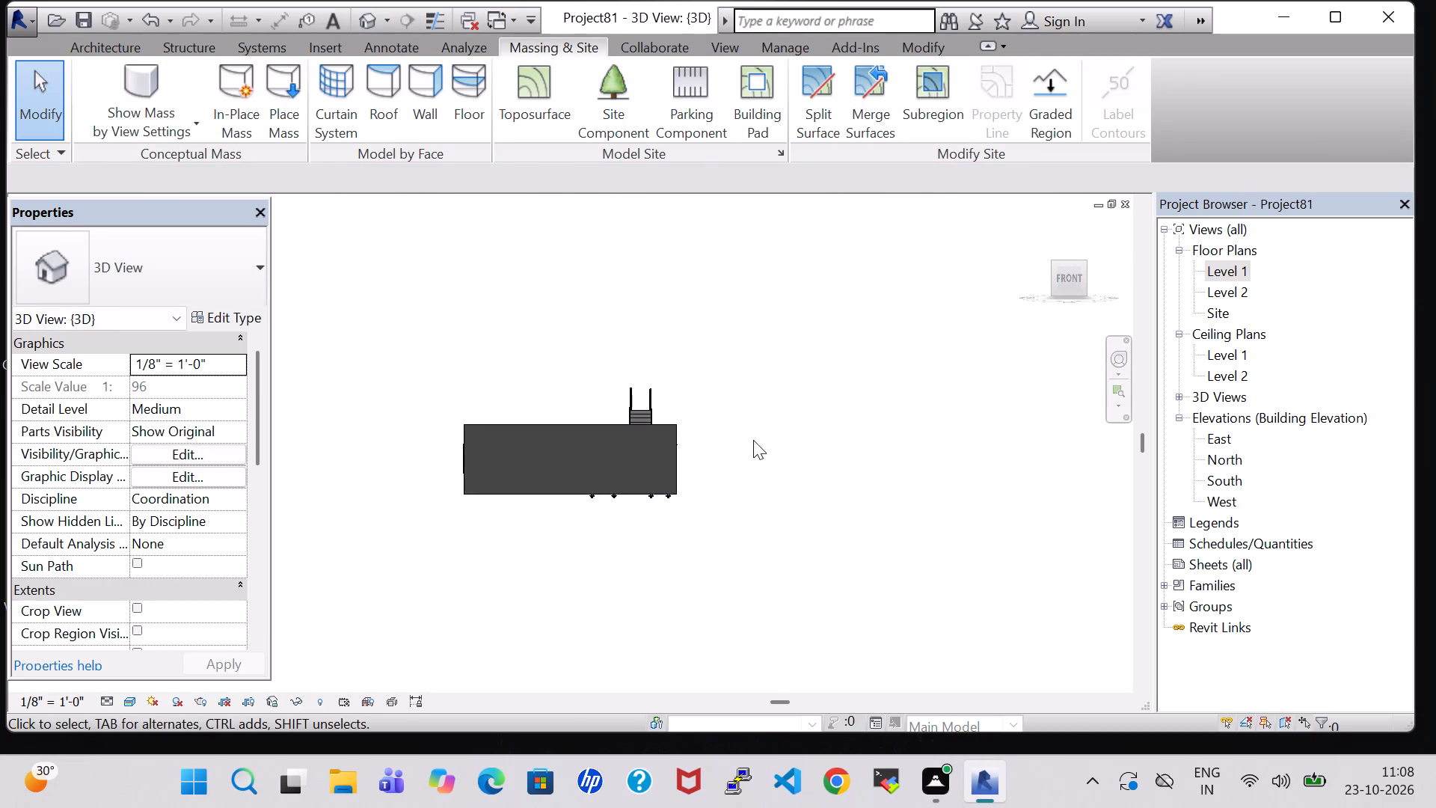
pyautogui.keyDown('shift'); pyautogui.moveTo(721, 431); pyautogui.dragTo(766, 619, button='middle'); pyautogui.keyUp('shift')
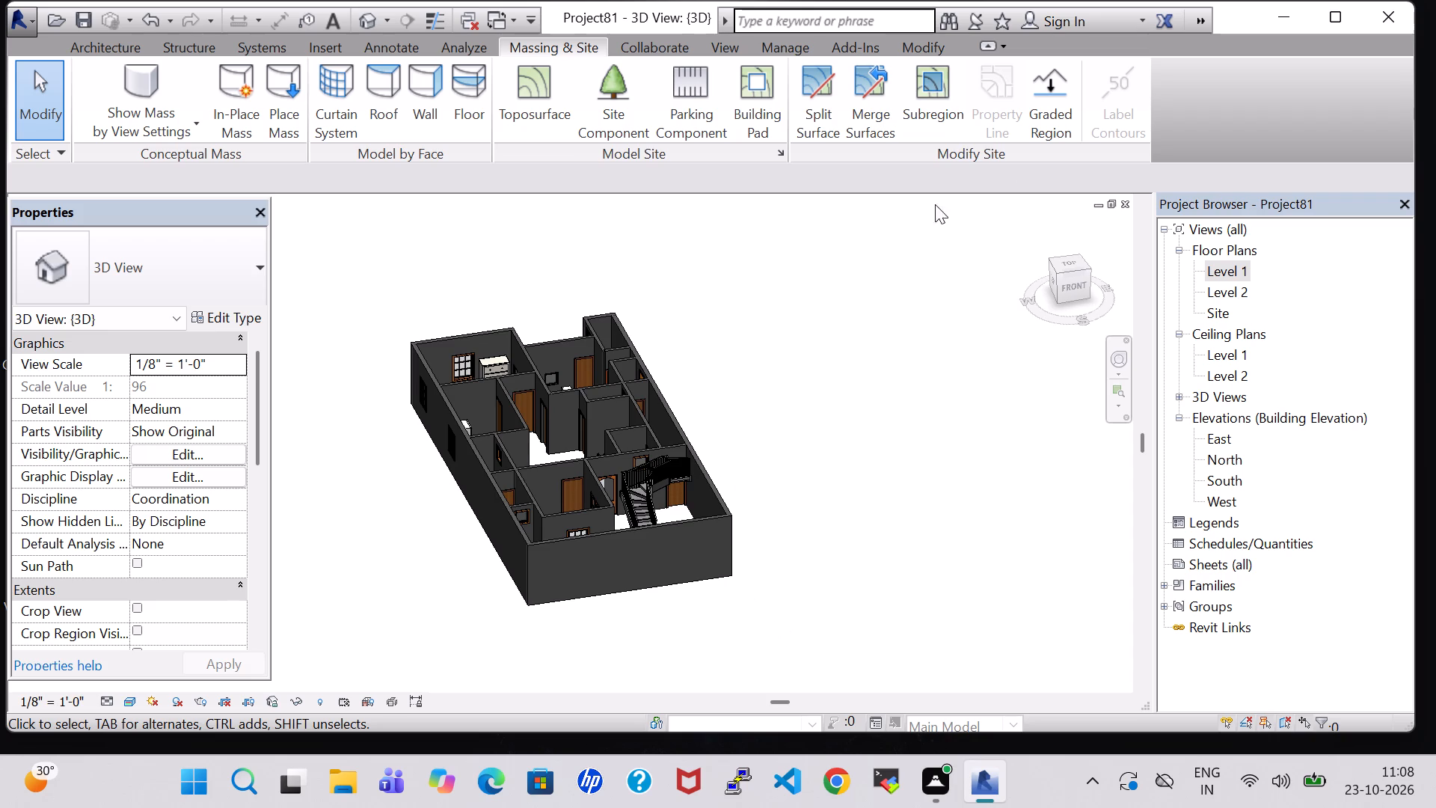
pyautogui.click(629, 536)
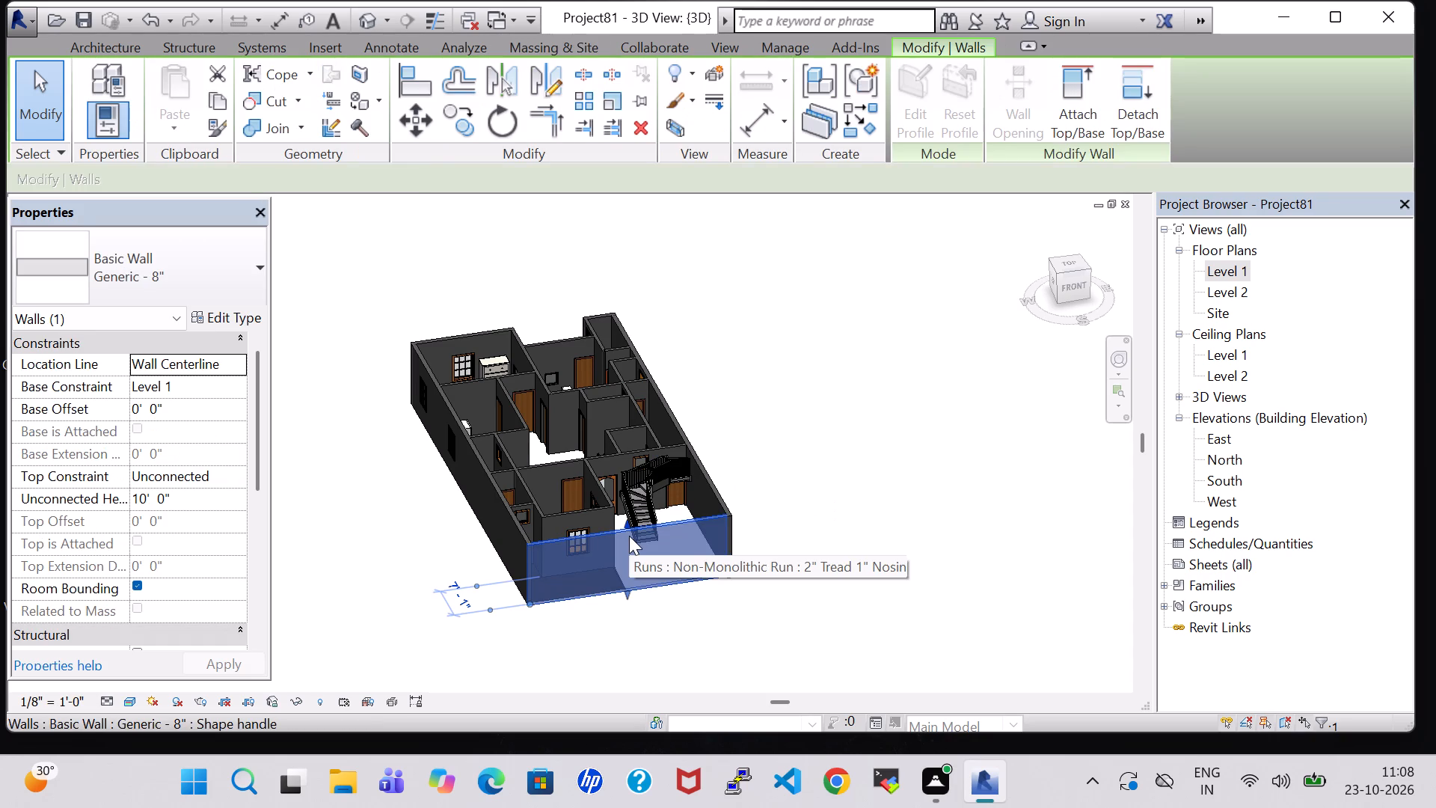
pyautogui.press('Delete')
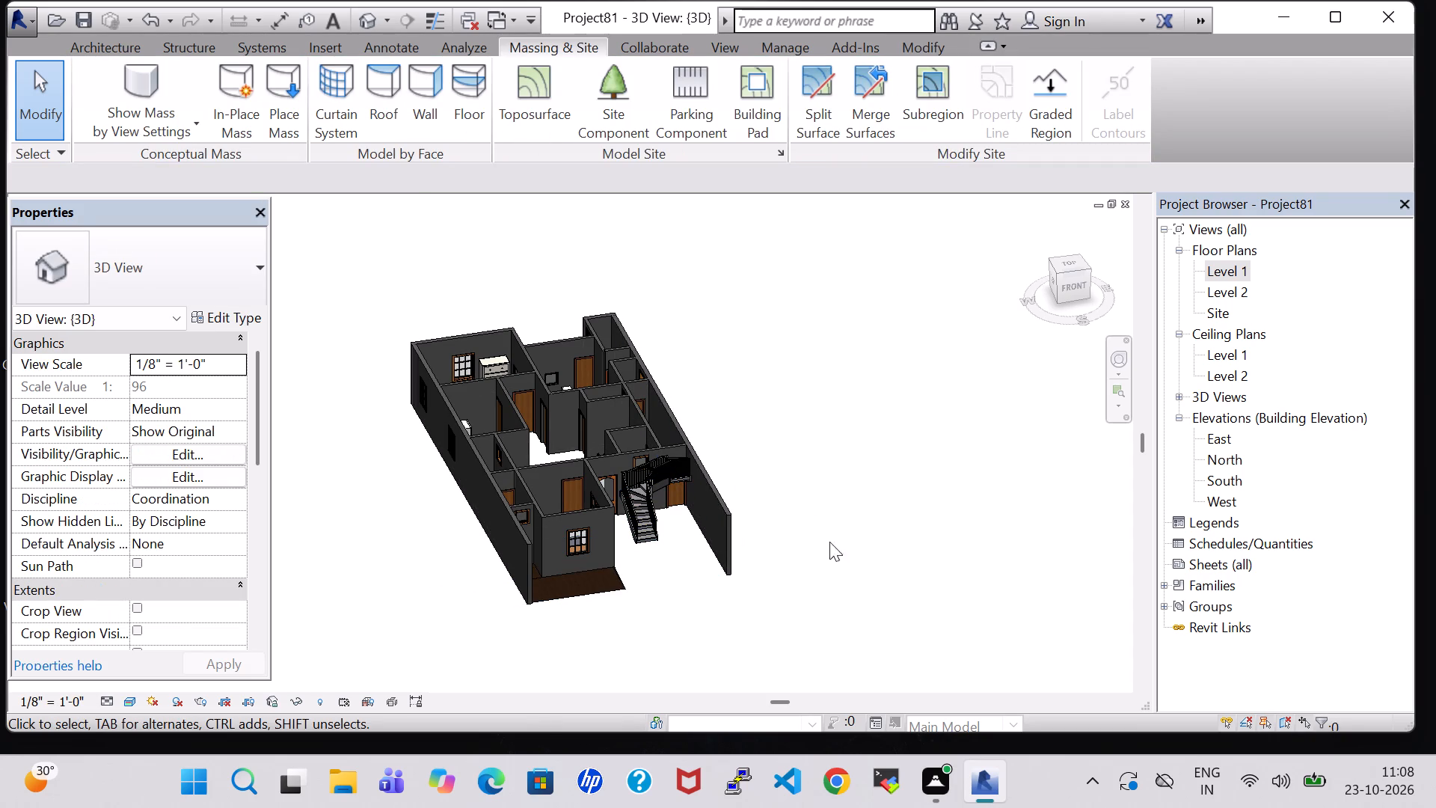
# In the Level 1 plan, delete the room separation line running forward from the drawing room's stair-side corner.
pyautogui.keyDown('shift'); pyautogui.moveTo(850, 545); pyautogui.dragTo(794, 563, button='middle'); pyautogui.keyUp('shift')
pyautogui.scroll(3, 794, 563)
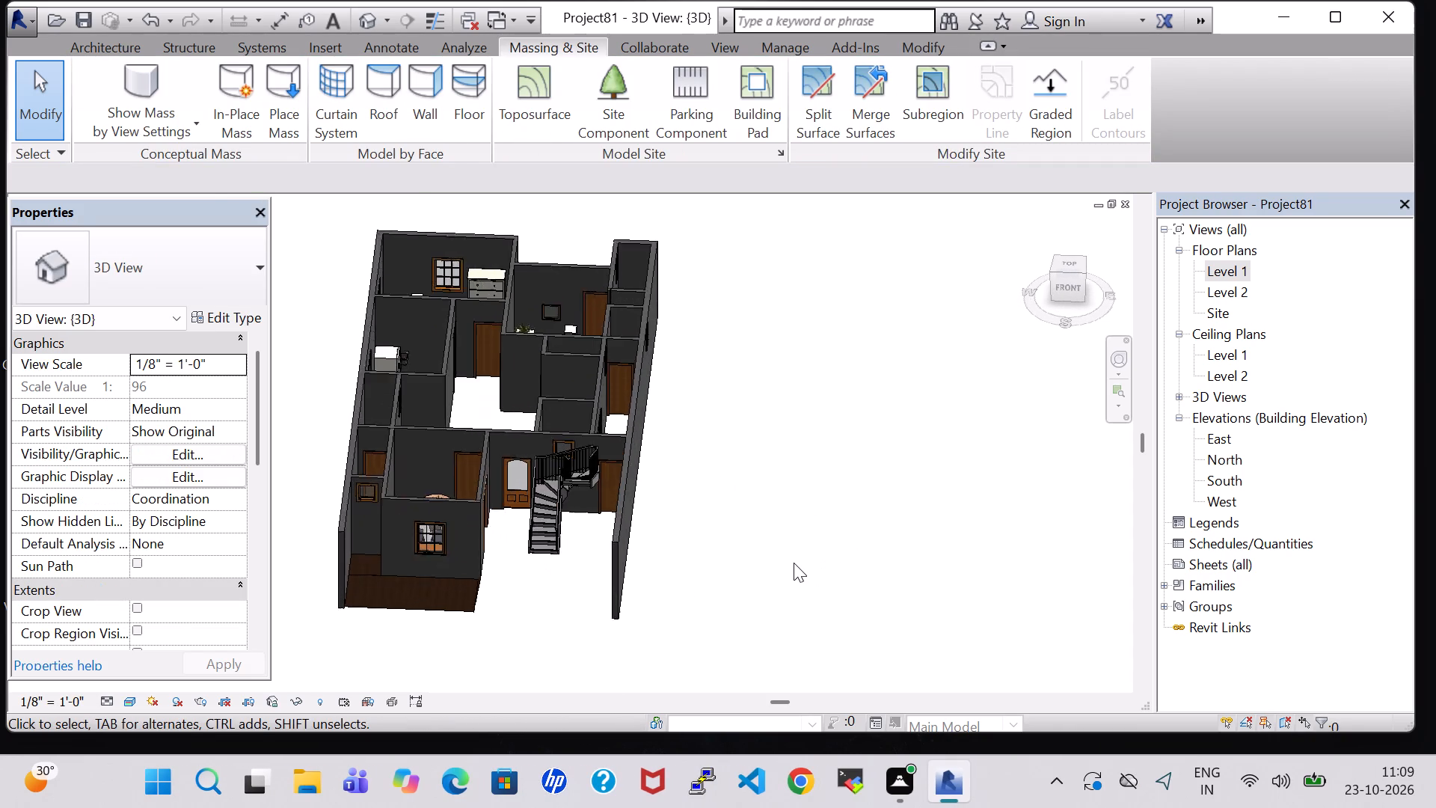
pyautogui.scroll(2, 794, 563)
pyautogui.moveTo(715, 563); pyautogui.dragTo(942, 542, button='middle')
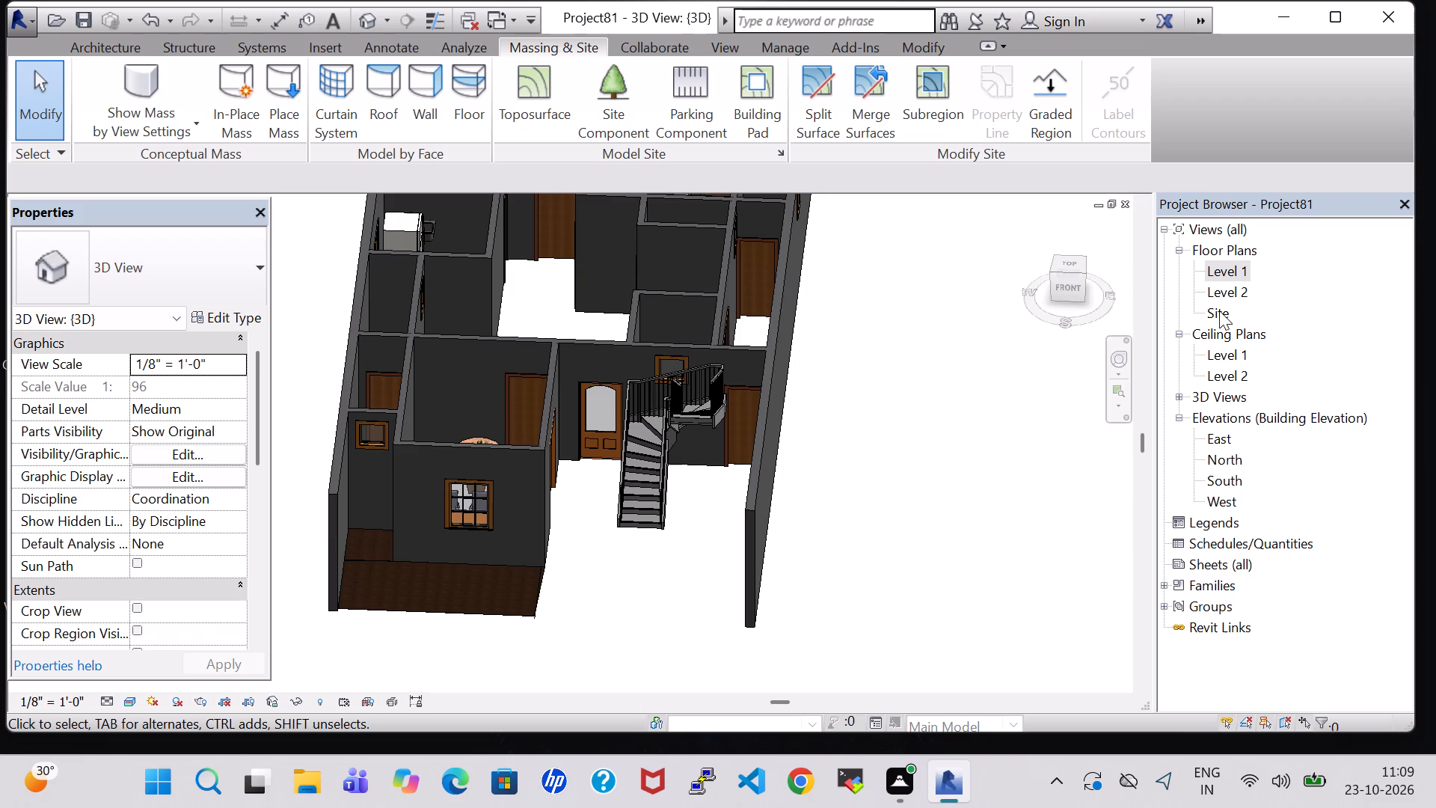
pyautogui.doubleClick(1215, 262)
pyautogui.scroll(-2, 619, 381)
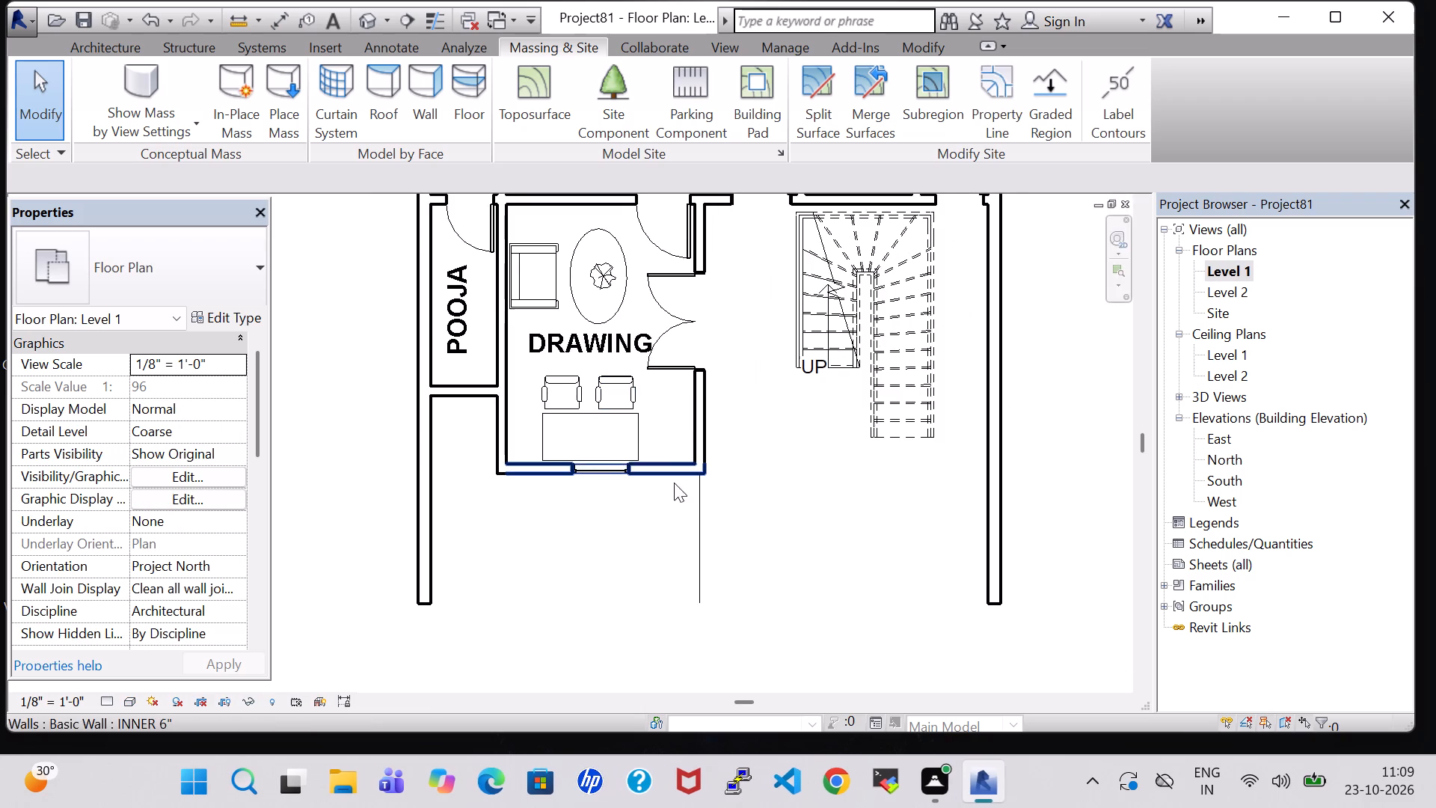
pyautogui.moveTo(674, 483); pyautogui.dragTo(690, 430, button='middle')
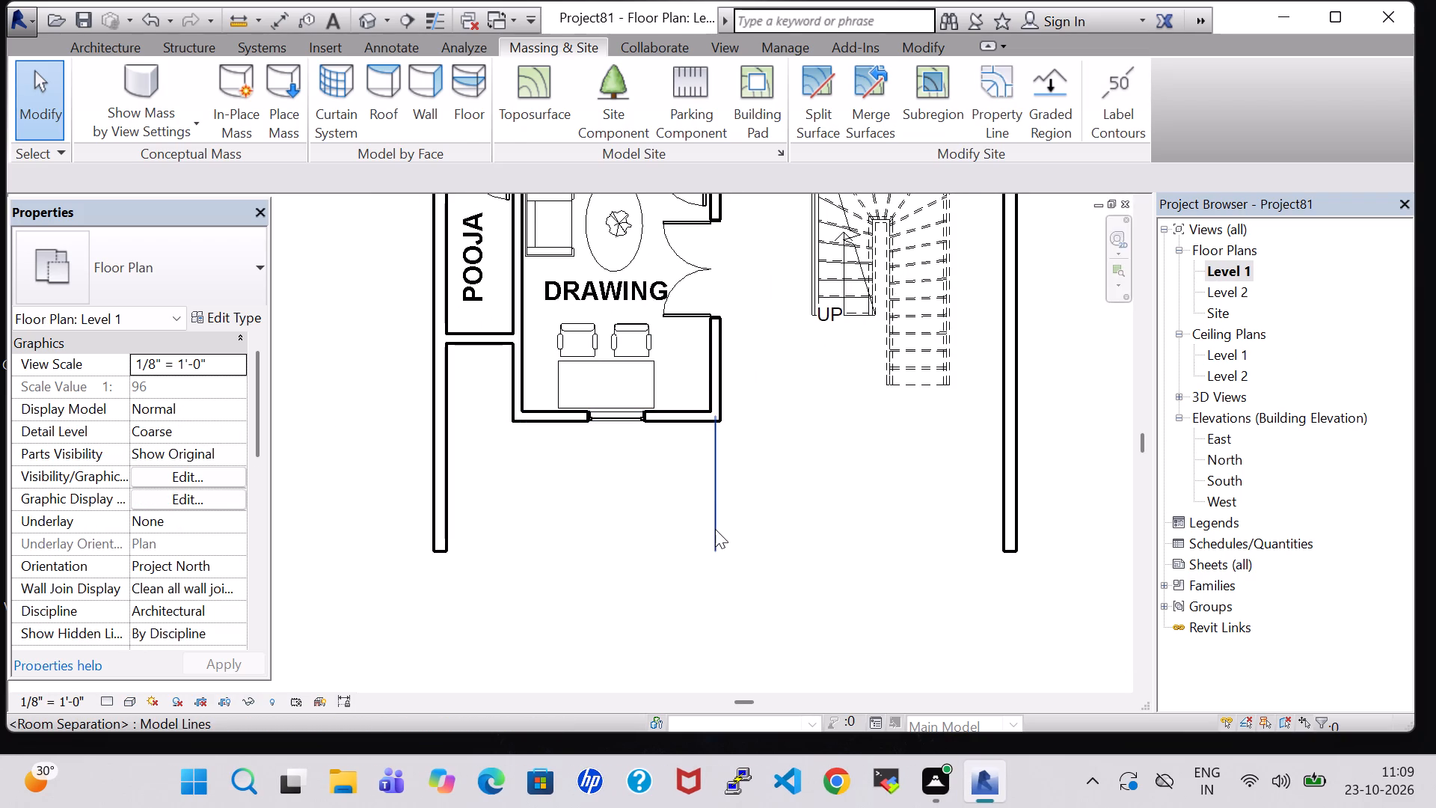
pyautogui.click(715, 529)
pyautogui.press('Delete')
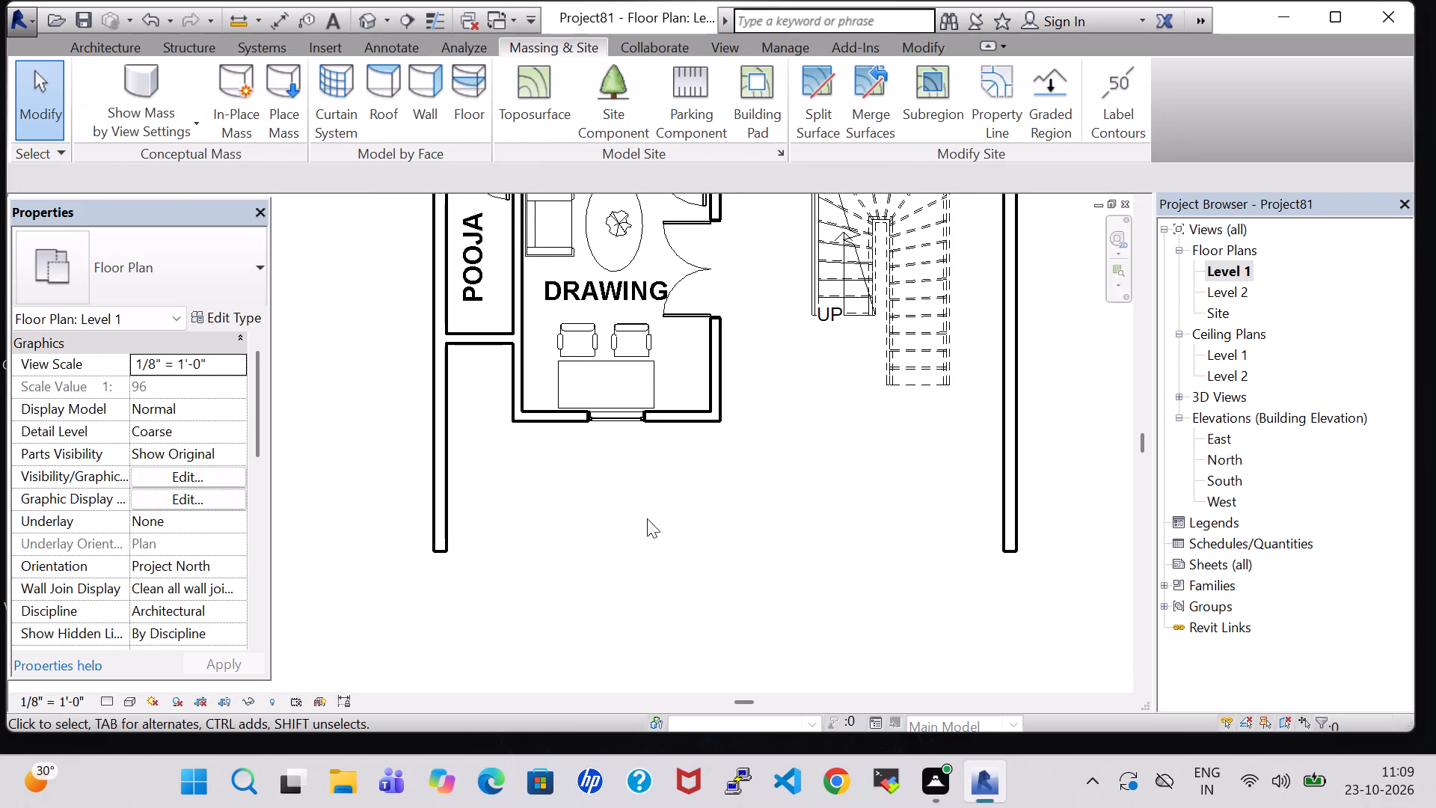
# Draw a 14' 6" INNER 6" wall, 10' 0" high, from the pooja-side outer wall's front end to align with the drawing room's door-side wall.
pyautogui.click(97, 46)
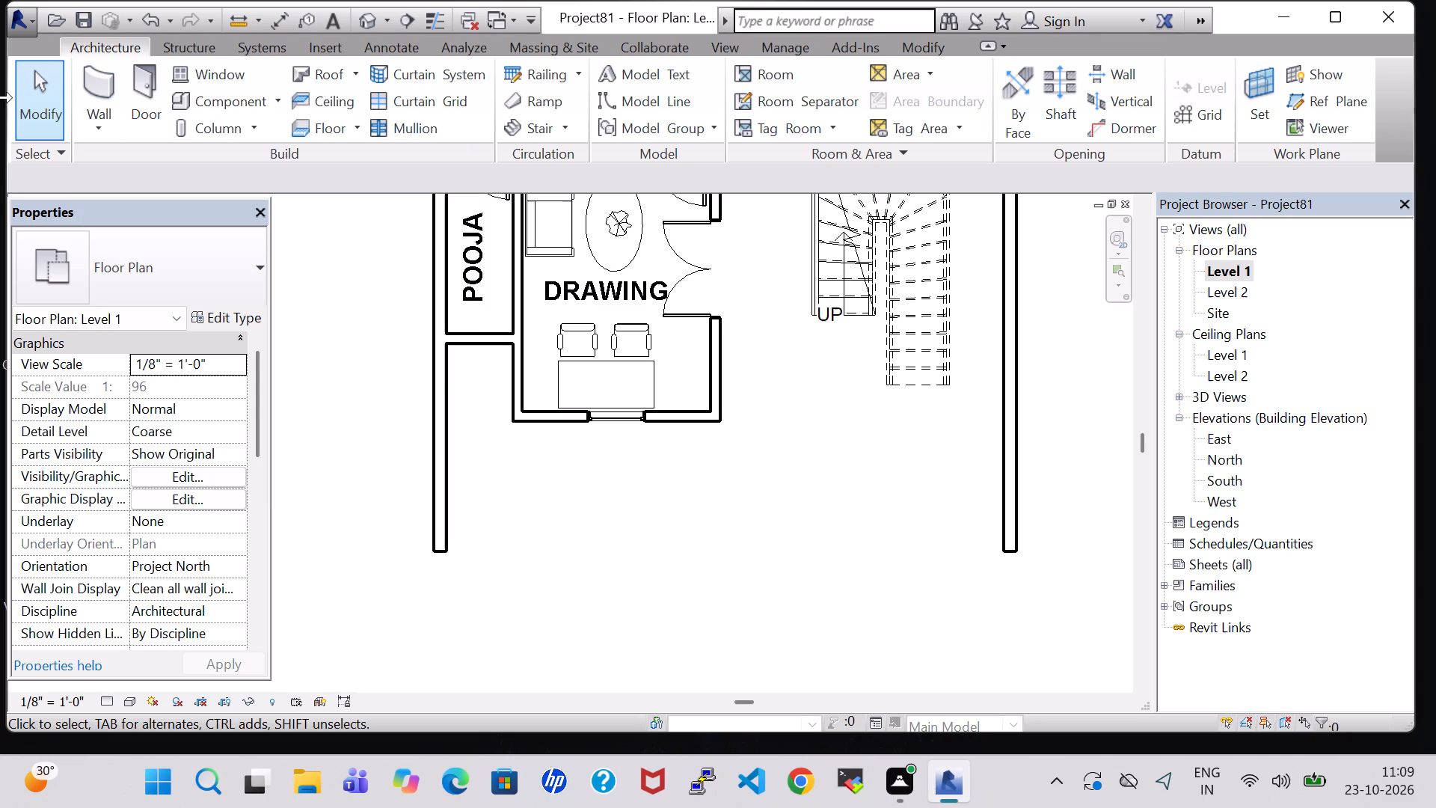
pyautogui.click(61, 82)
pyautogui.click(102, 85)
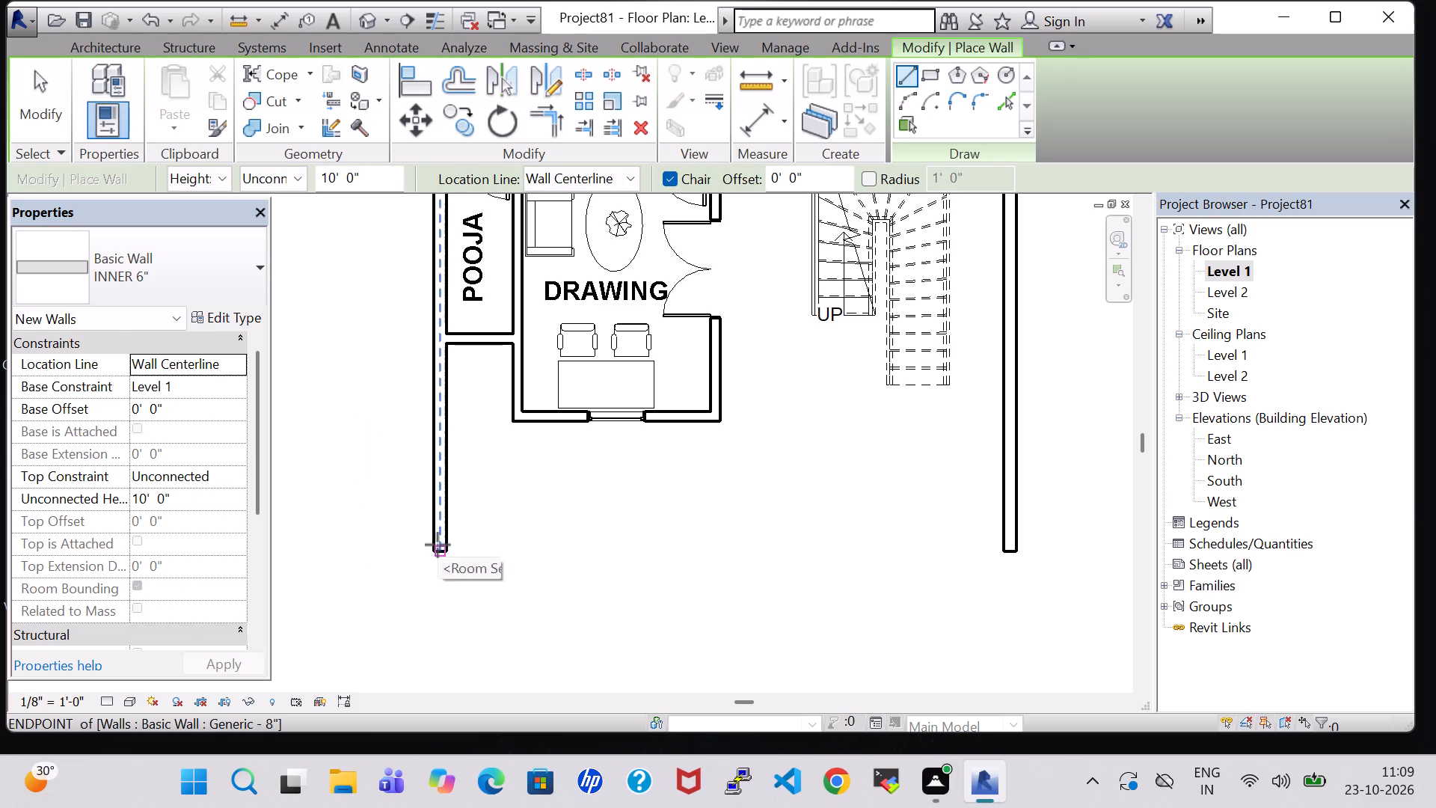
pyautogui.scroll(6, 438, 545)
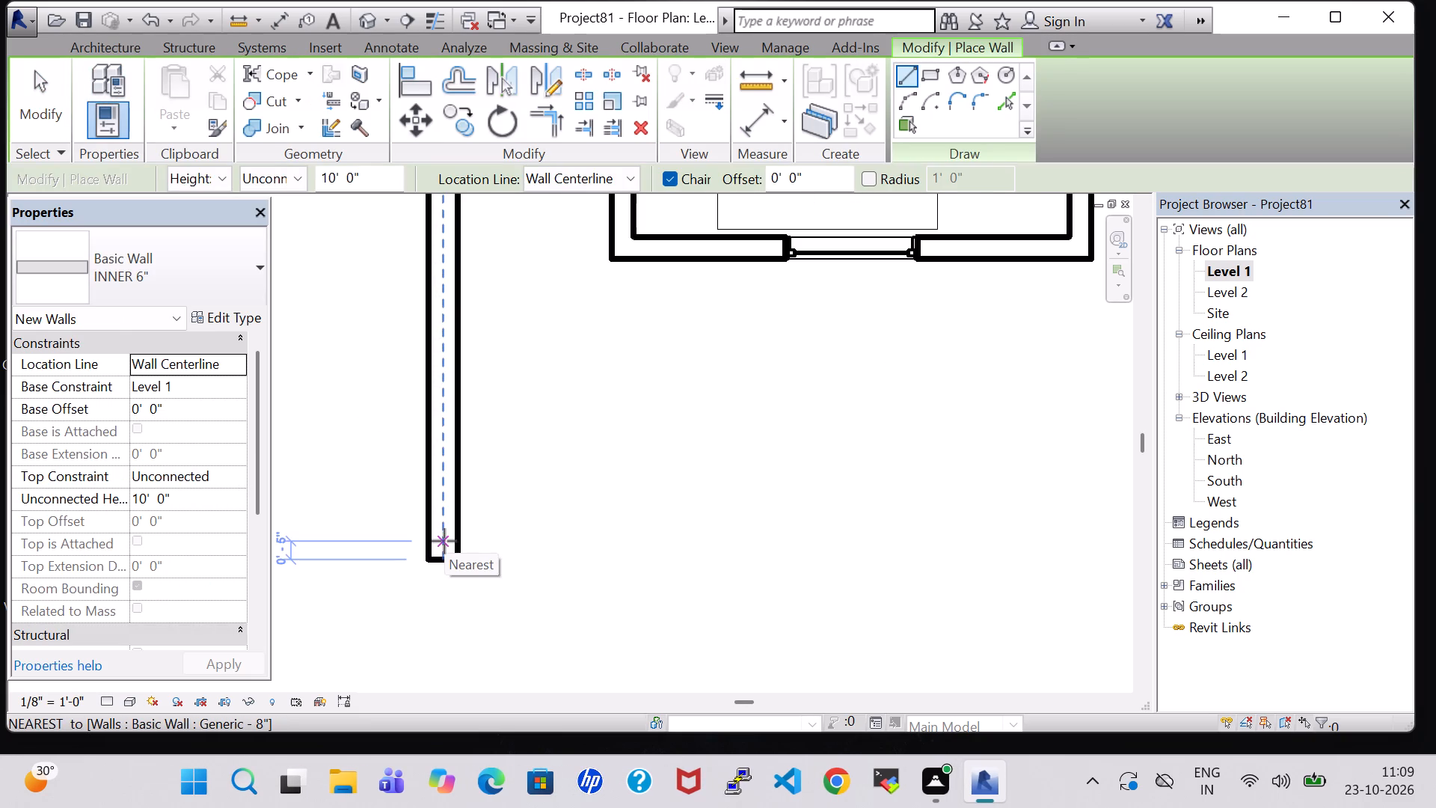
pyautogui.scroll(-5, 444, 541)
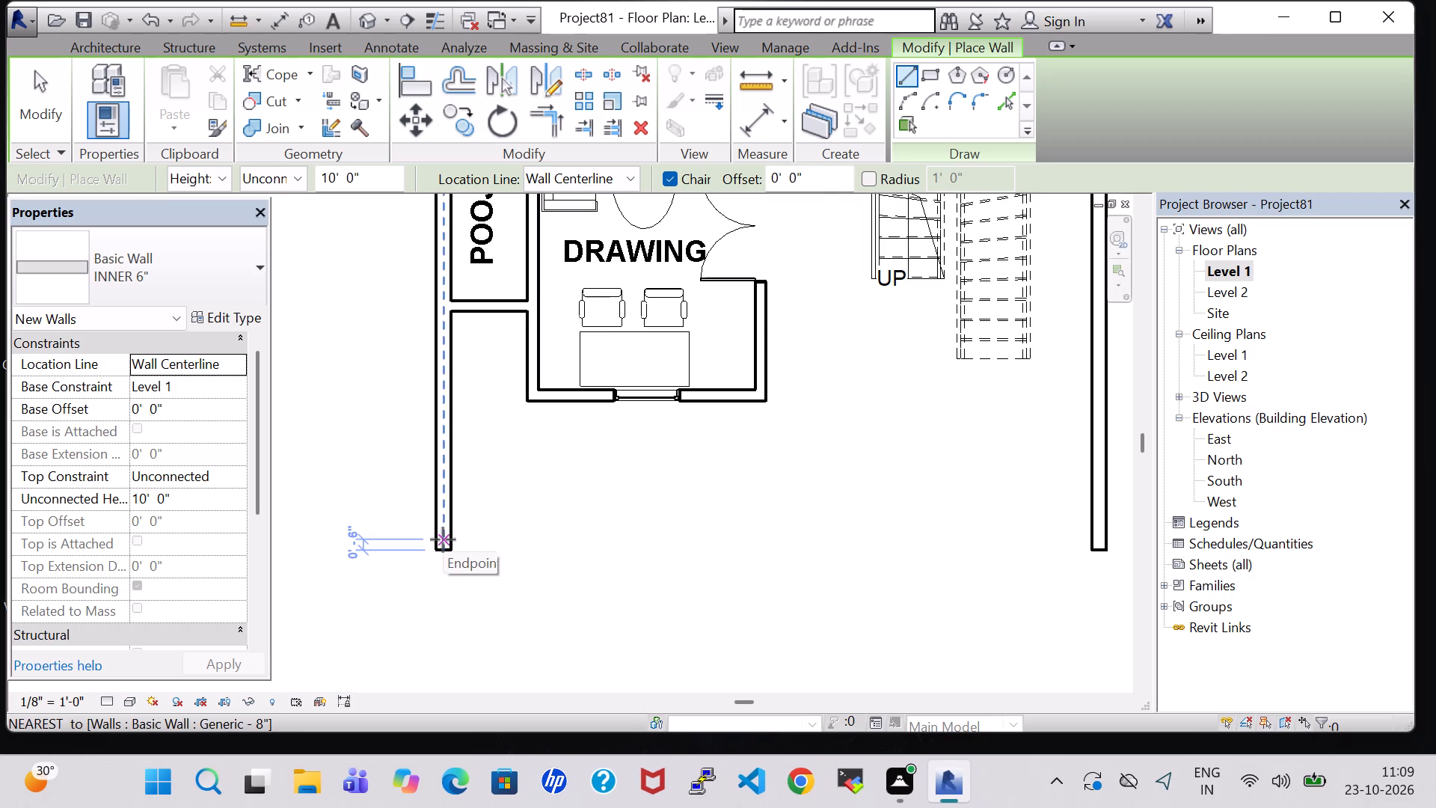
pyautogui.click(443, 544)
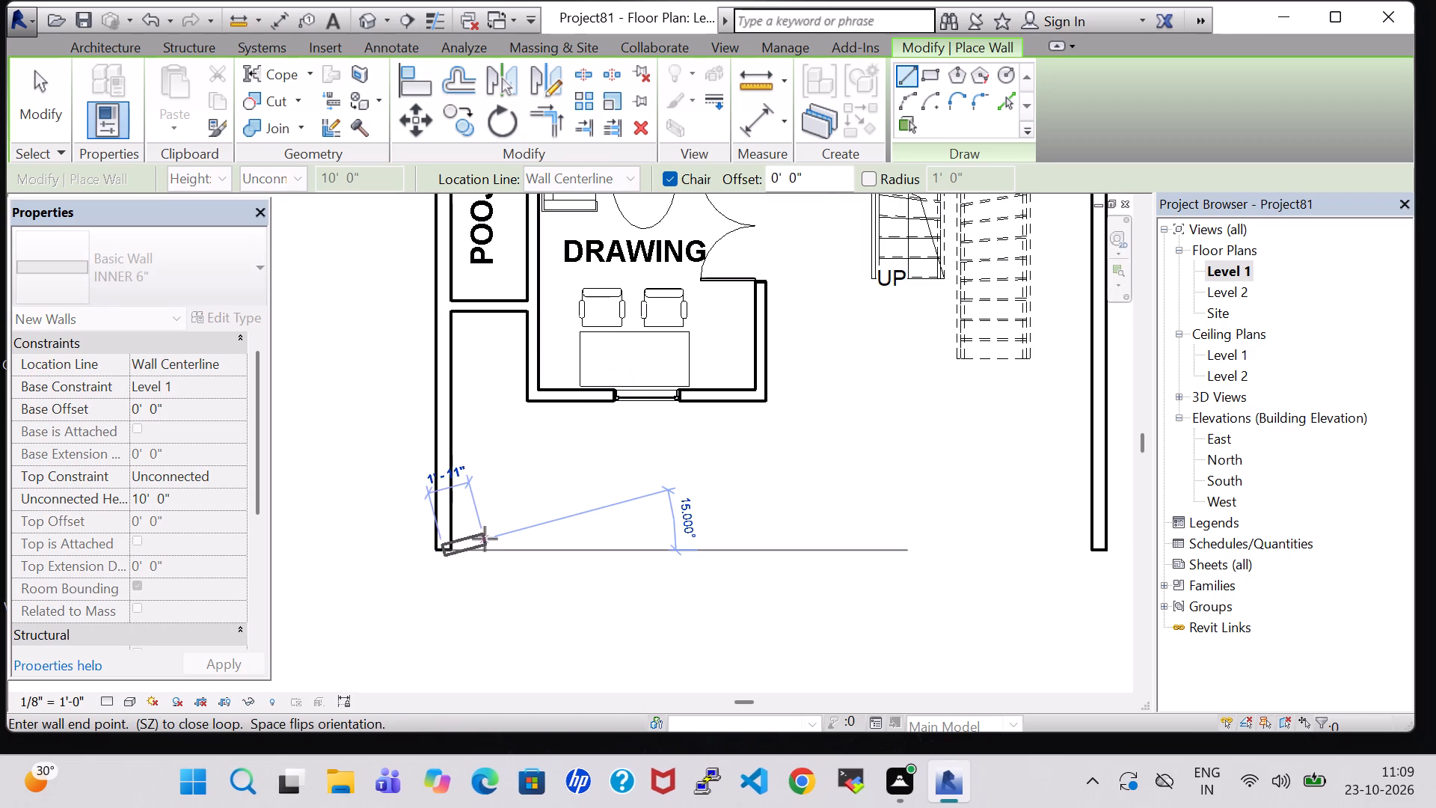
pyautogui.press('Escape')
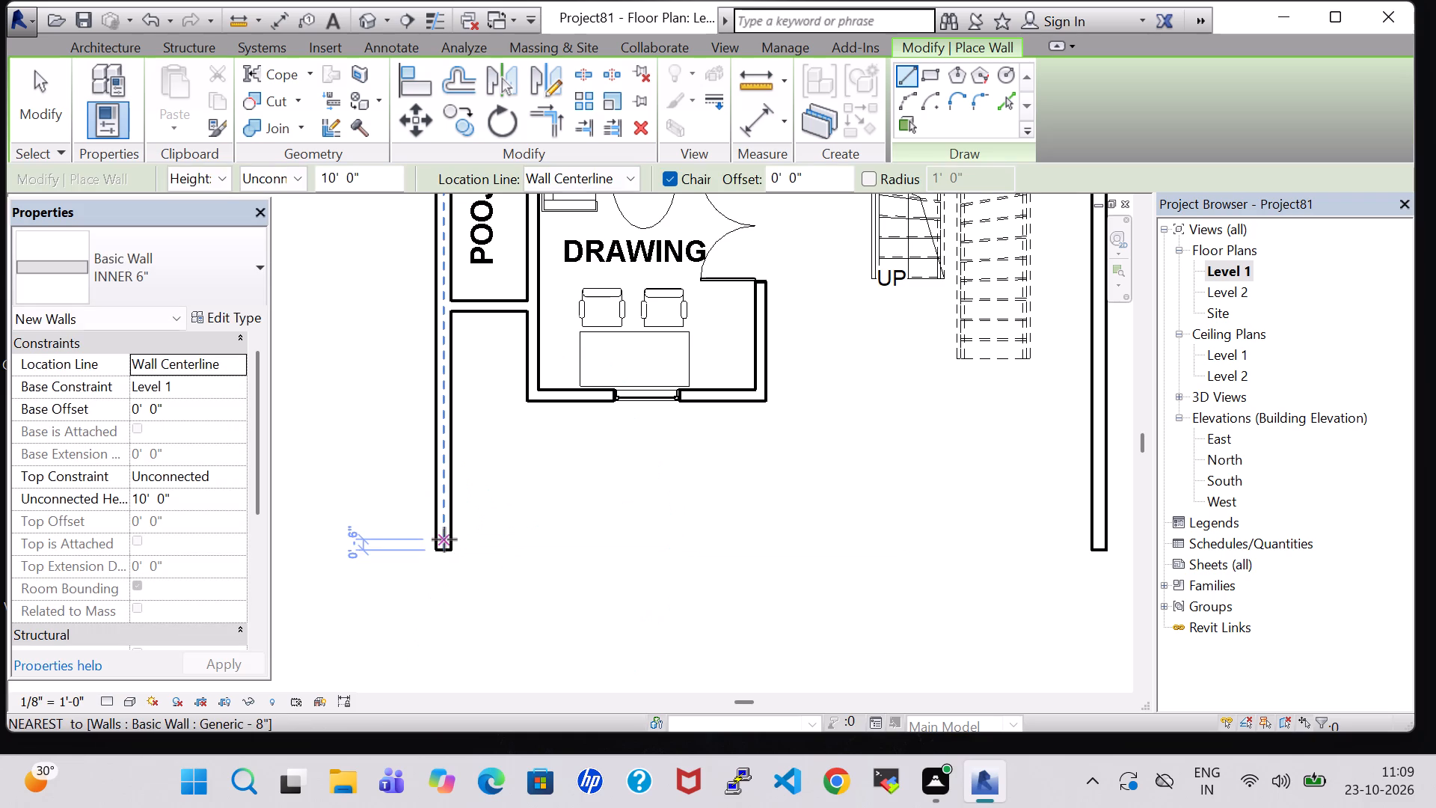
pyautogui.click(444, 539)
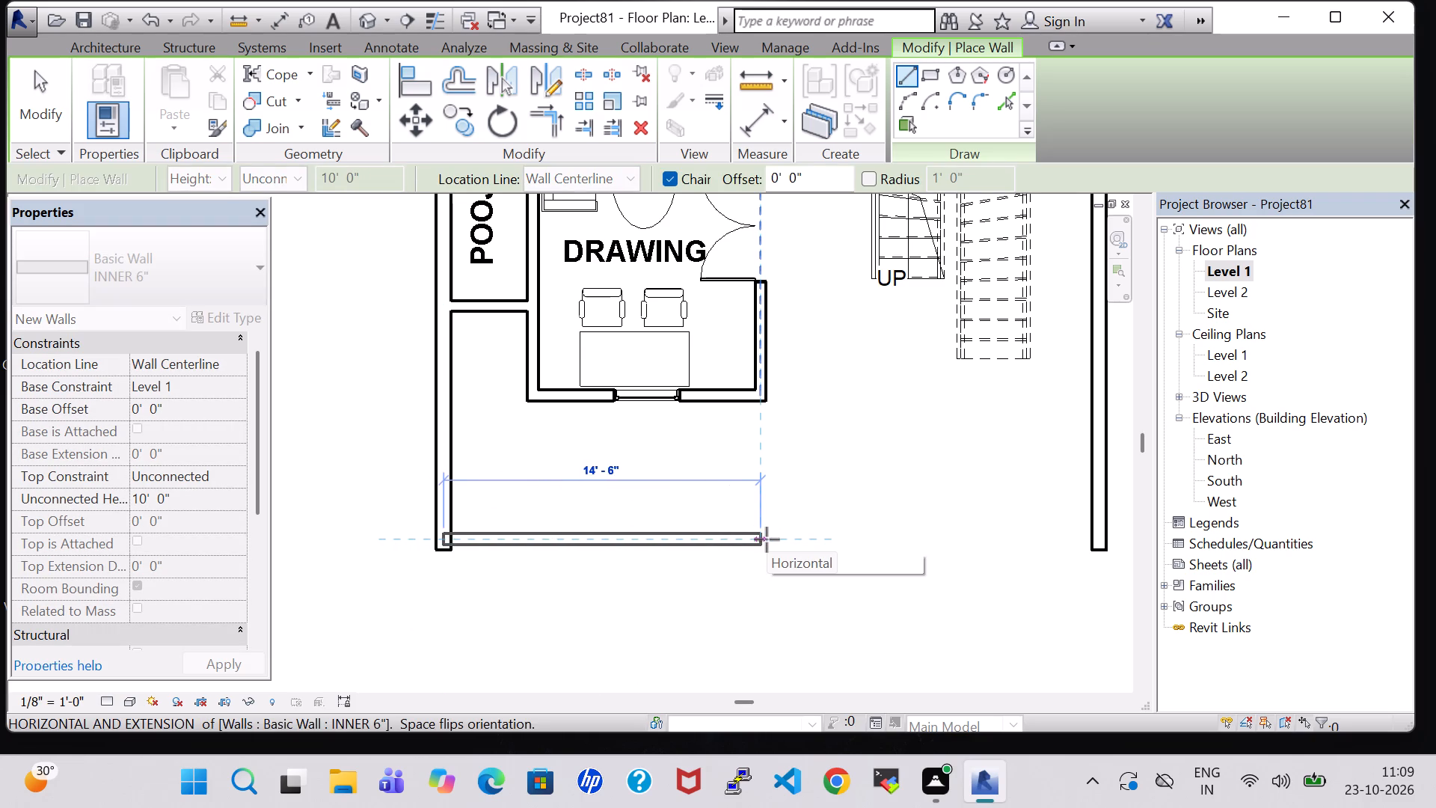
pyautogui.click(767, 539)
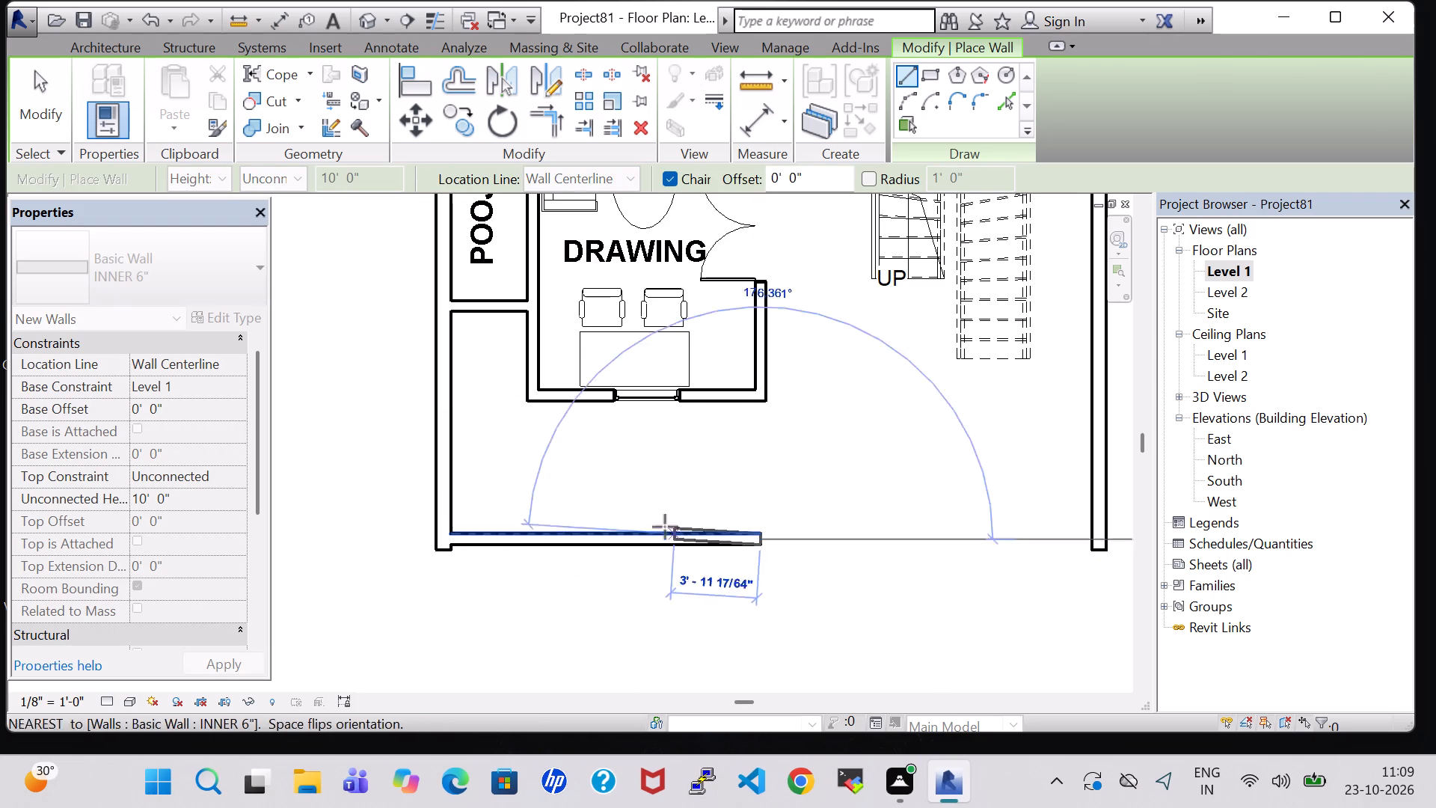
pyautogui.press('Escape')
pyautogui.press('Escape')
# Nudge the new front wall slightly forward so it sits flush with the front end of the pooja-side outer wall.
pyautogui.click(506, 536)
pyautogui.press('Down')
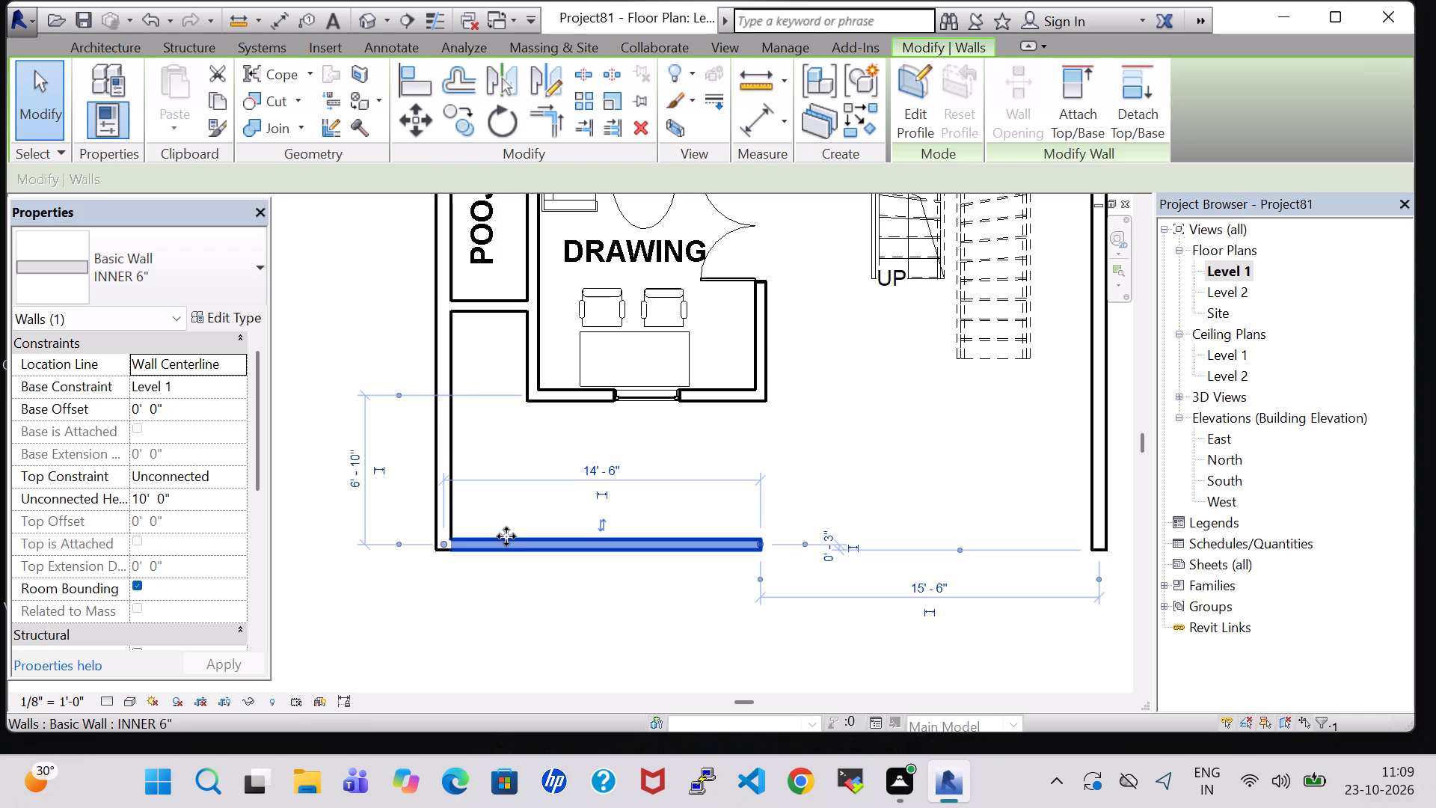
pyautogui.press('Down')
pyautogui.press('Up')
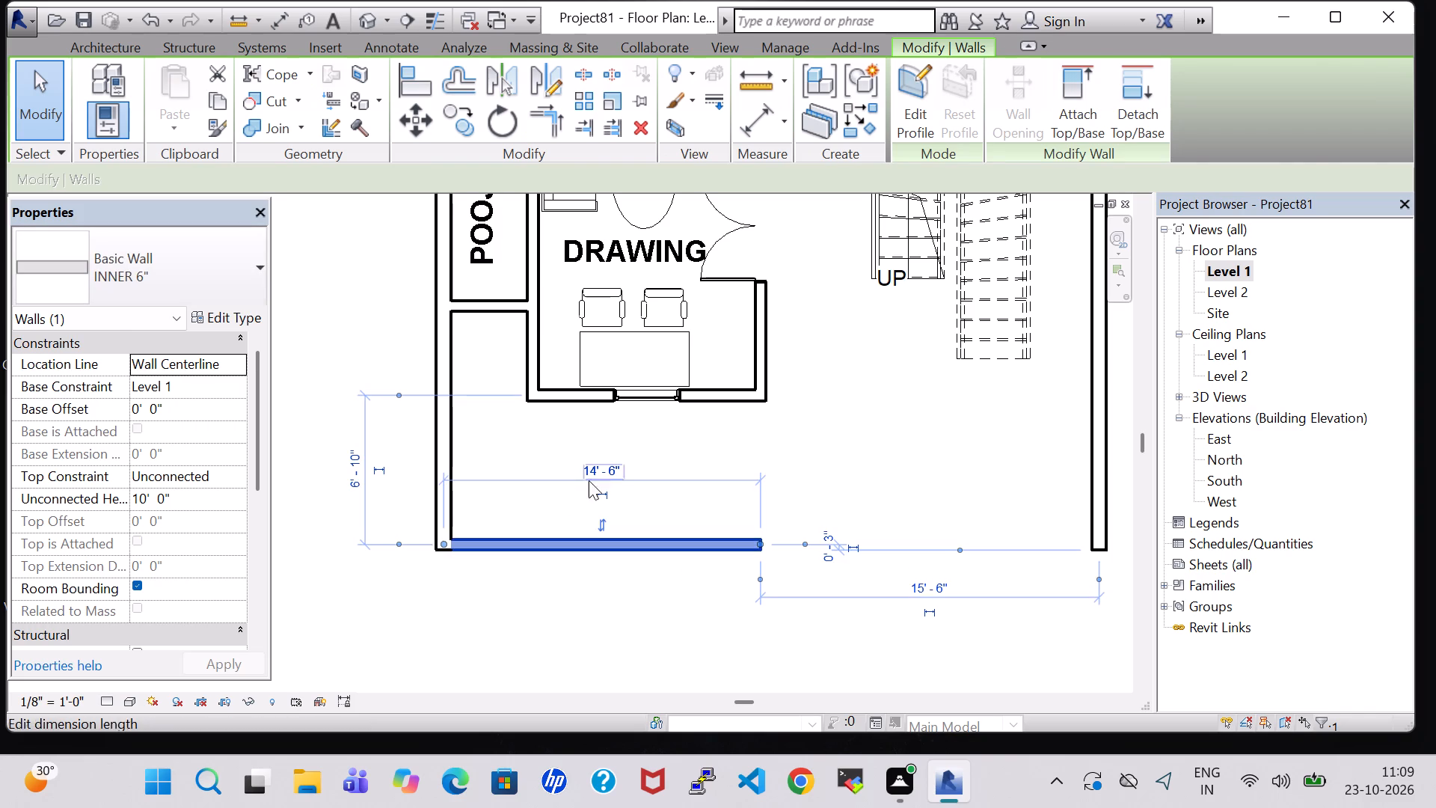
pyautogui.click(633, 446)
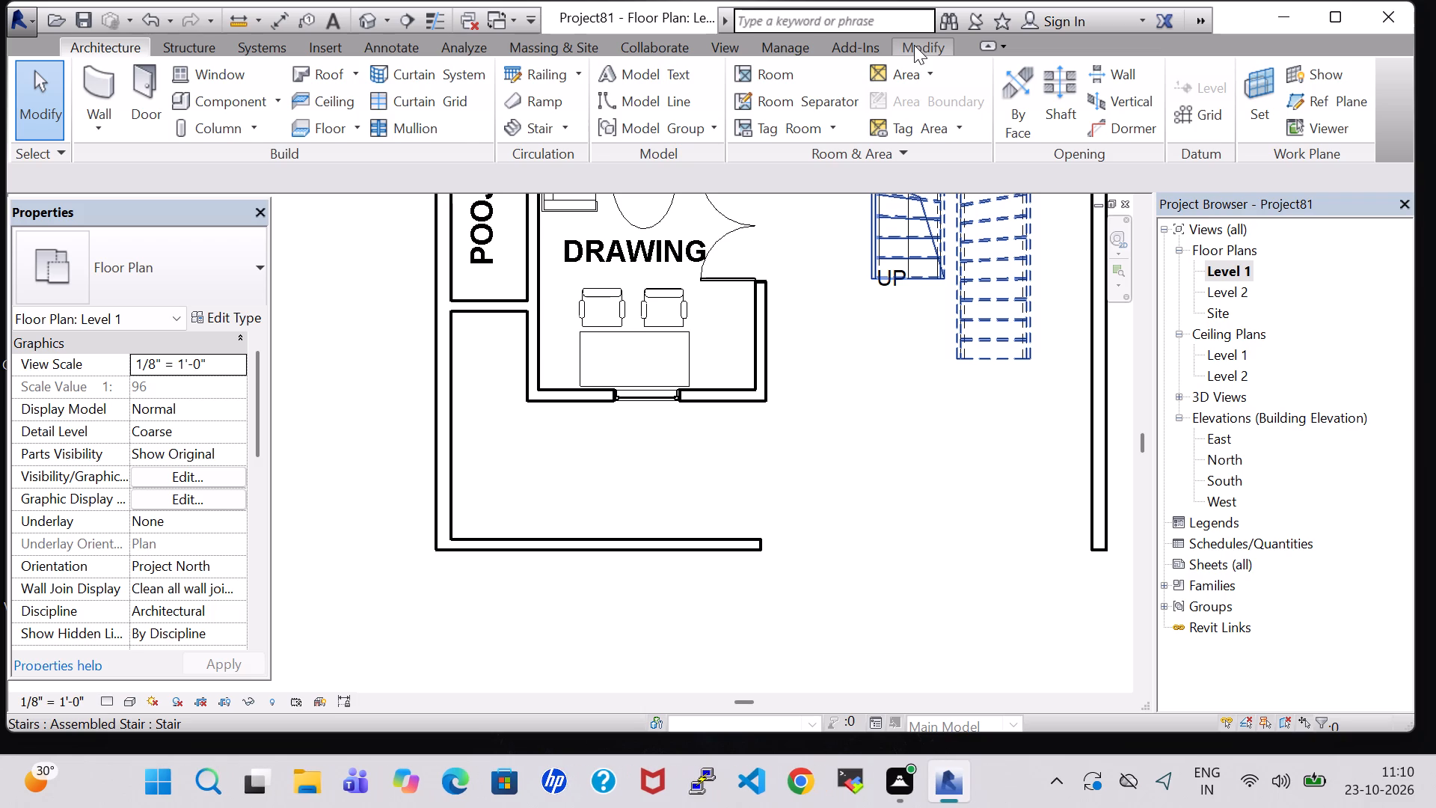
# Split the pooja-side Generic - 8" outer wall with a 0' 1" joint gap where the pooja room's front wall meets it.
pyautogui.click(914, 45)
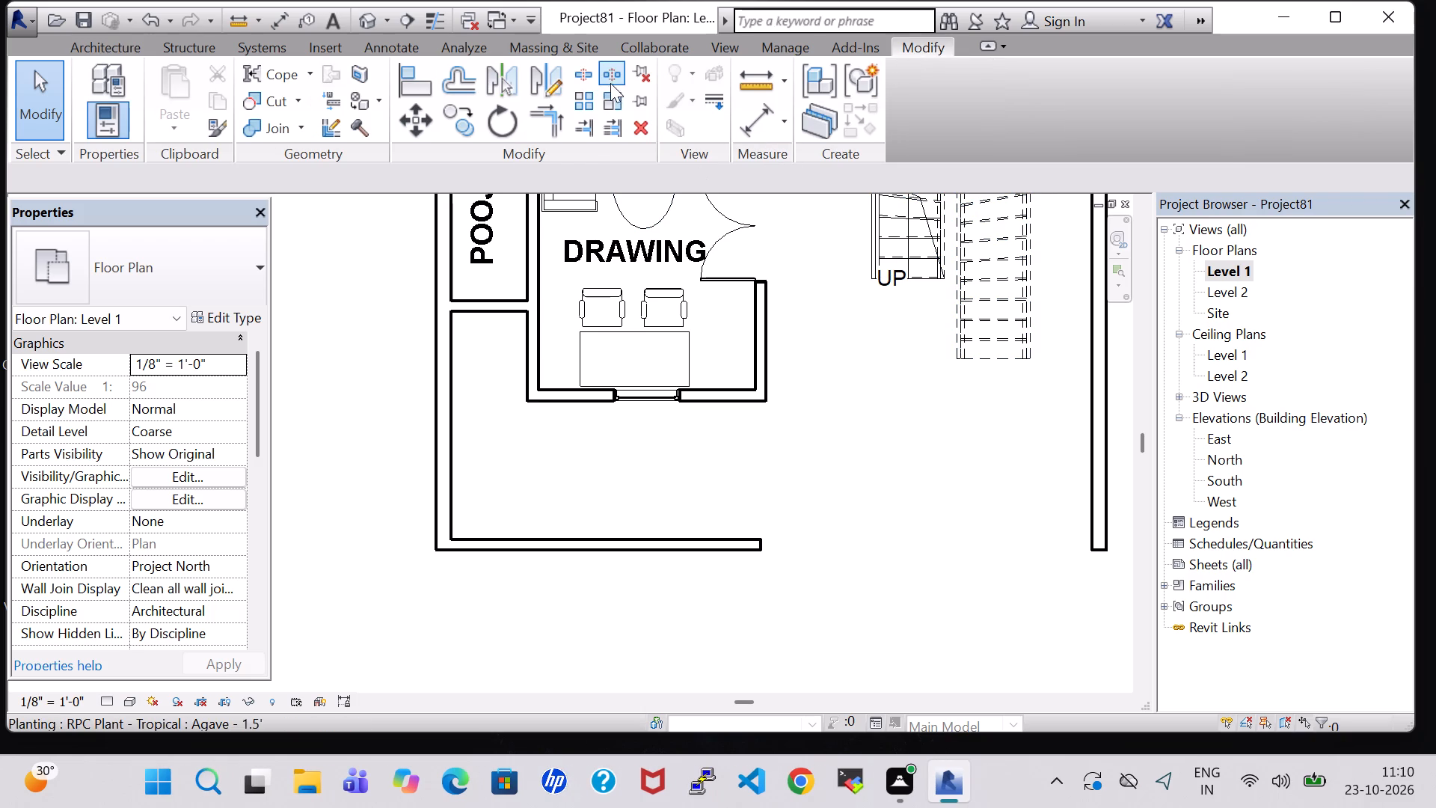
pyautogui.click(608, 79)
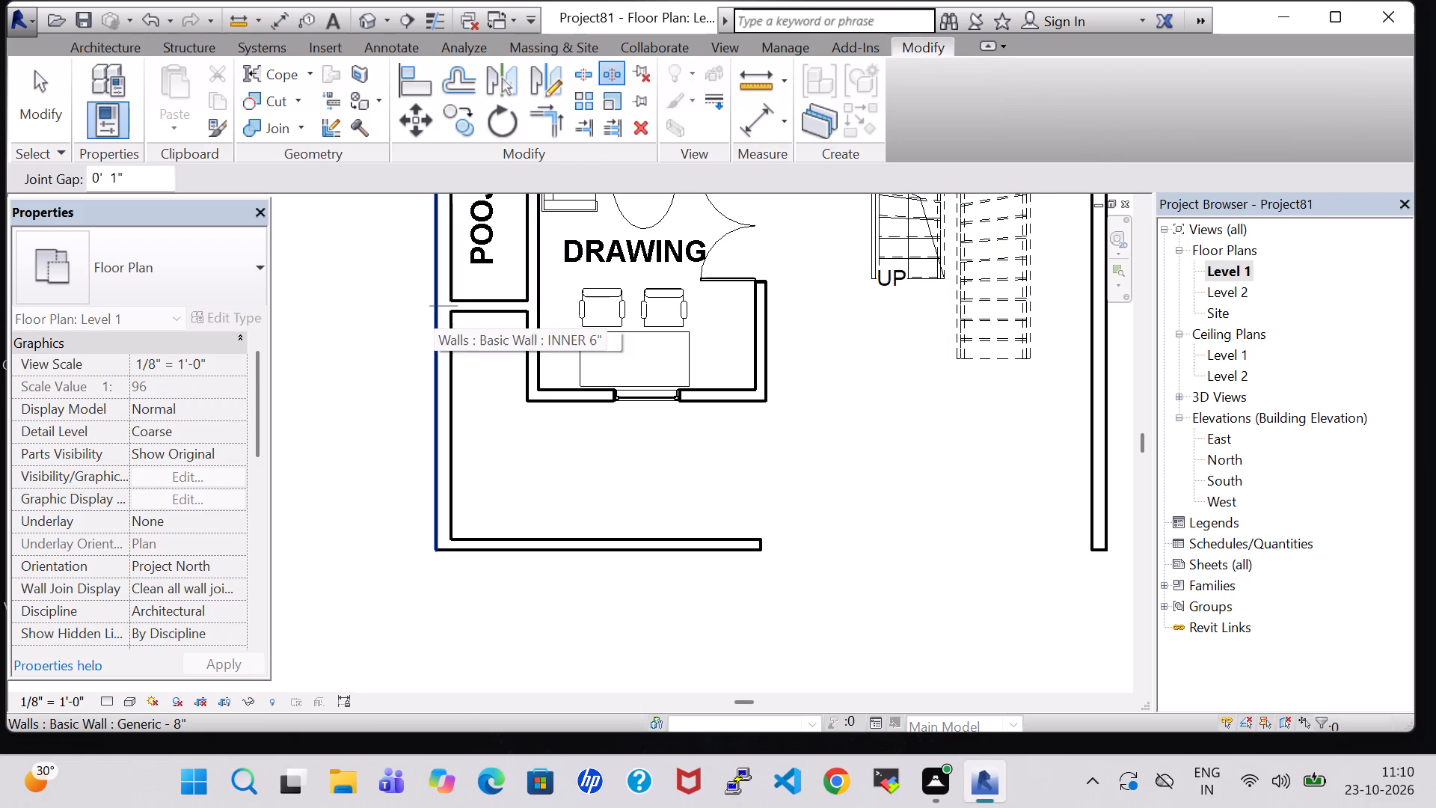
pyautogui.click(434, 315)
pyautogui.press('Escape')
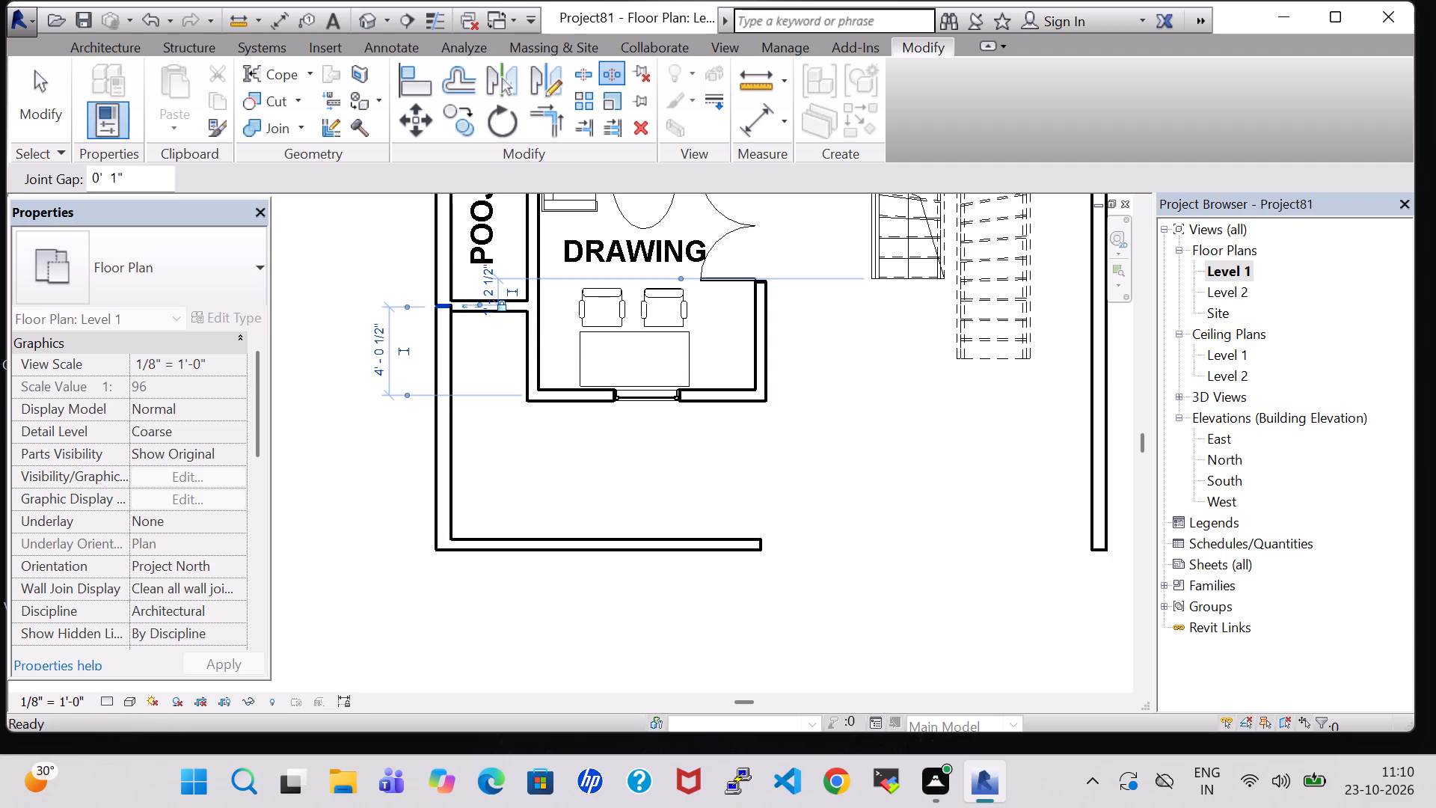
pyautogui.press('Escape')
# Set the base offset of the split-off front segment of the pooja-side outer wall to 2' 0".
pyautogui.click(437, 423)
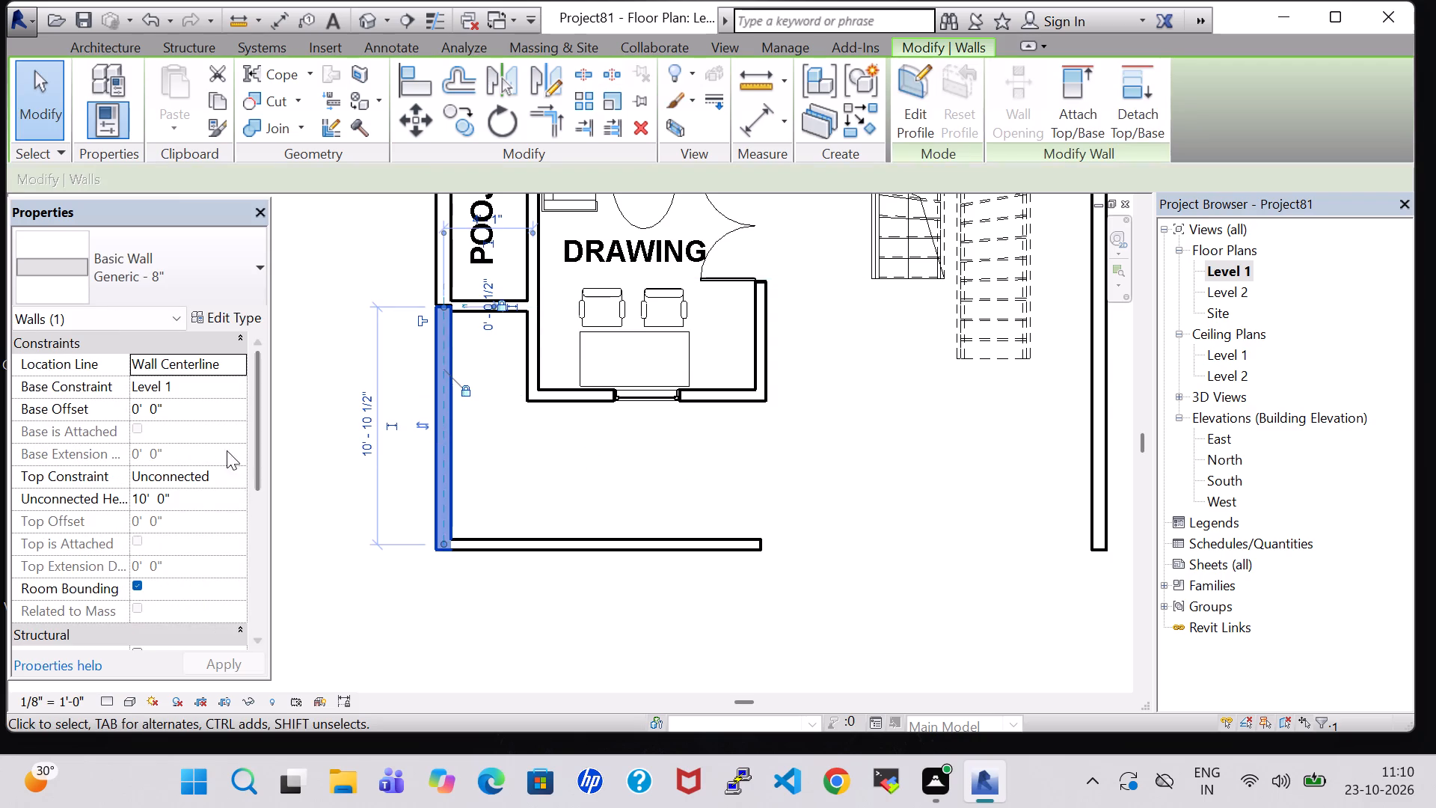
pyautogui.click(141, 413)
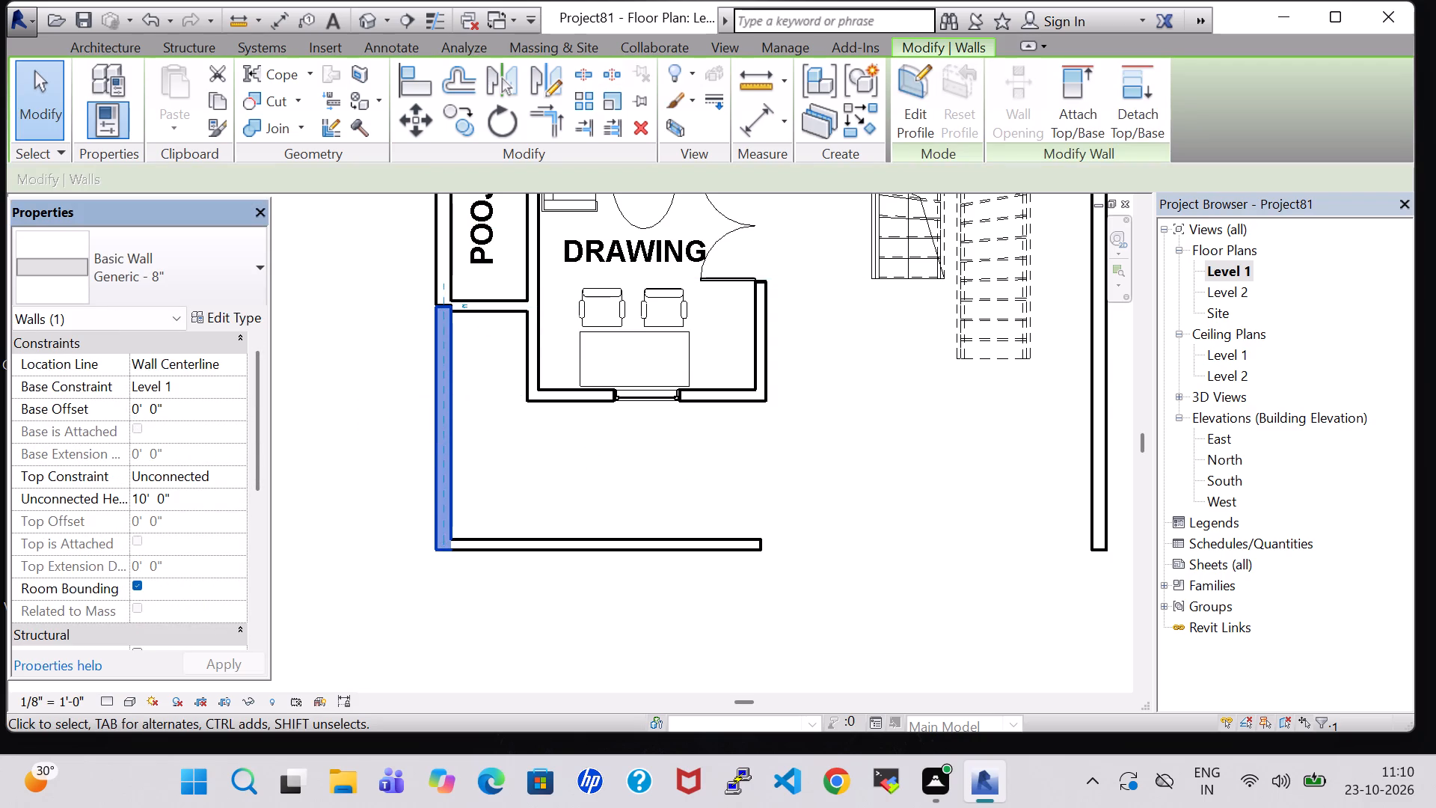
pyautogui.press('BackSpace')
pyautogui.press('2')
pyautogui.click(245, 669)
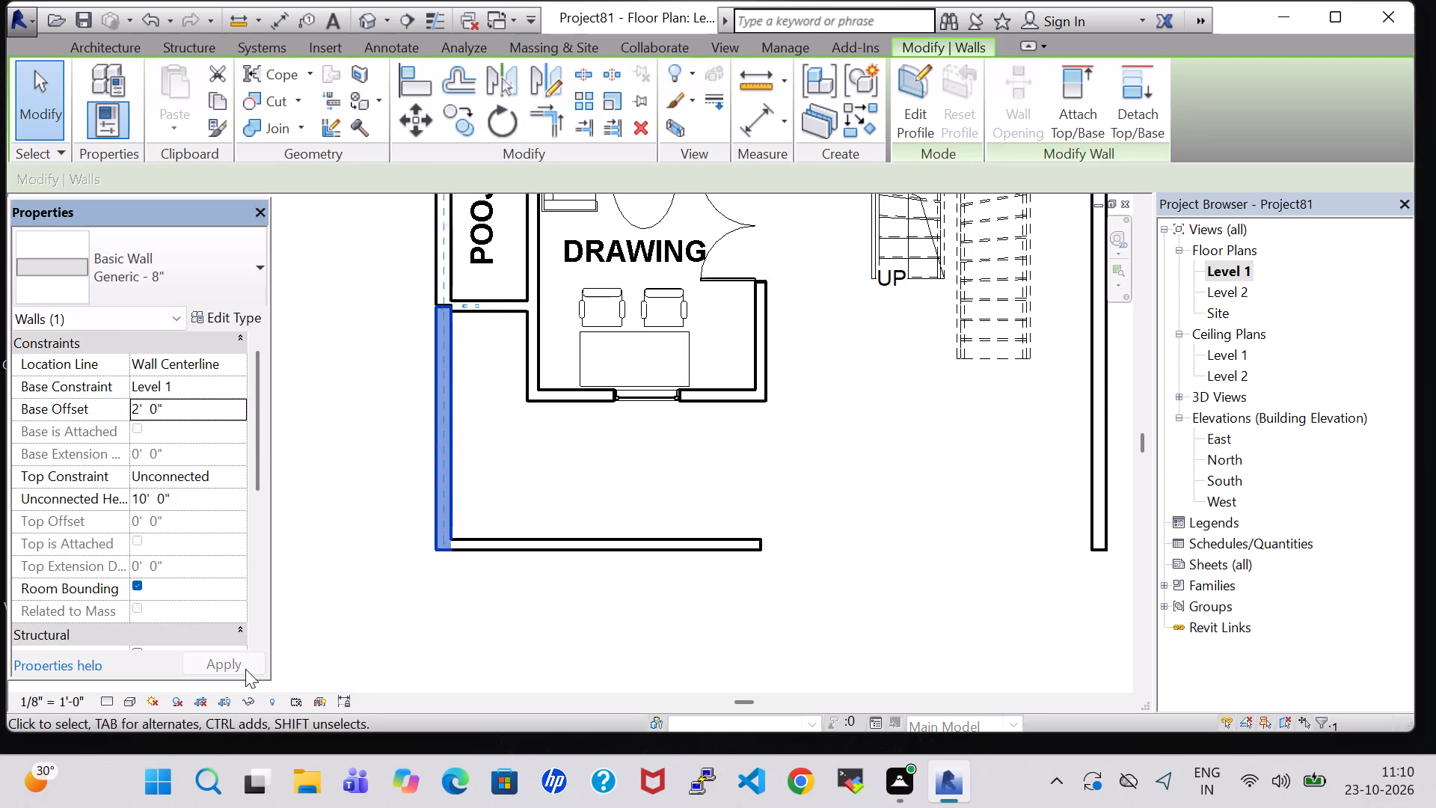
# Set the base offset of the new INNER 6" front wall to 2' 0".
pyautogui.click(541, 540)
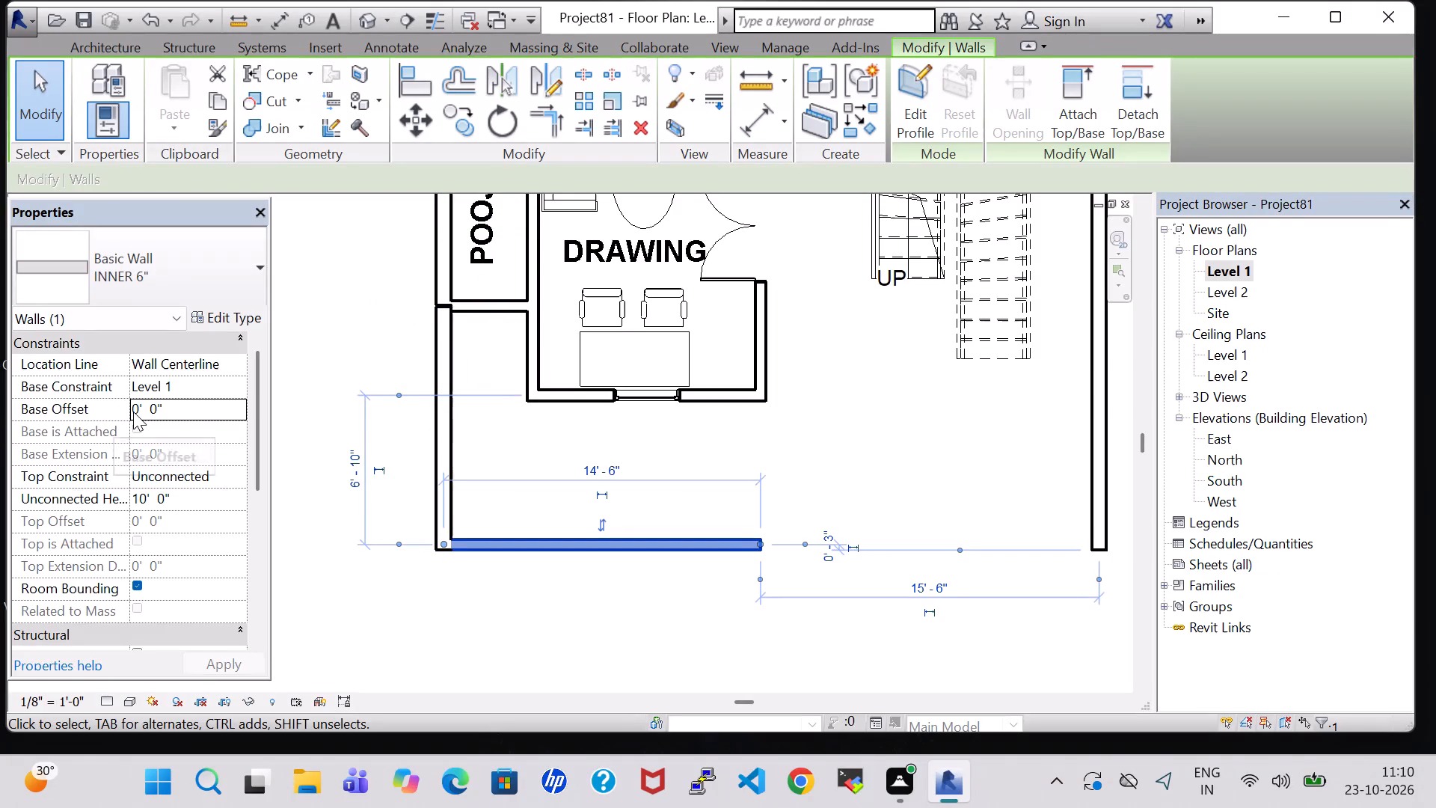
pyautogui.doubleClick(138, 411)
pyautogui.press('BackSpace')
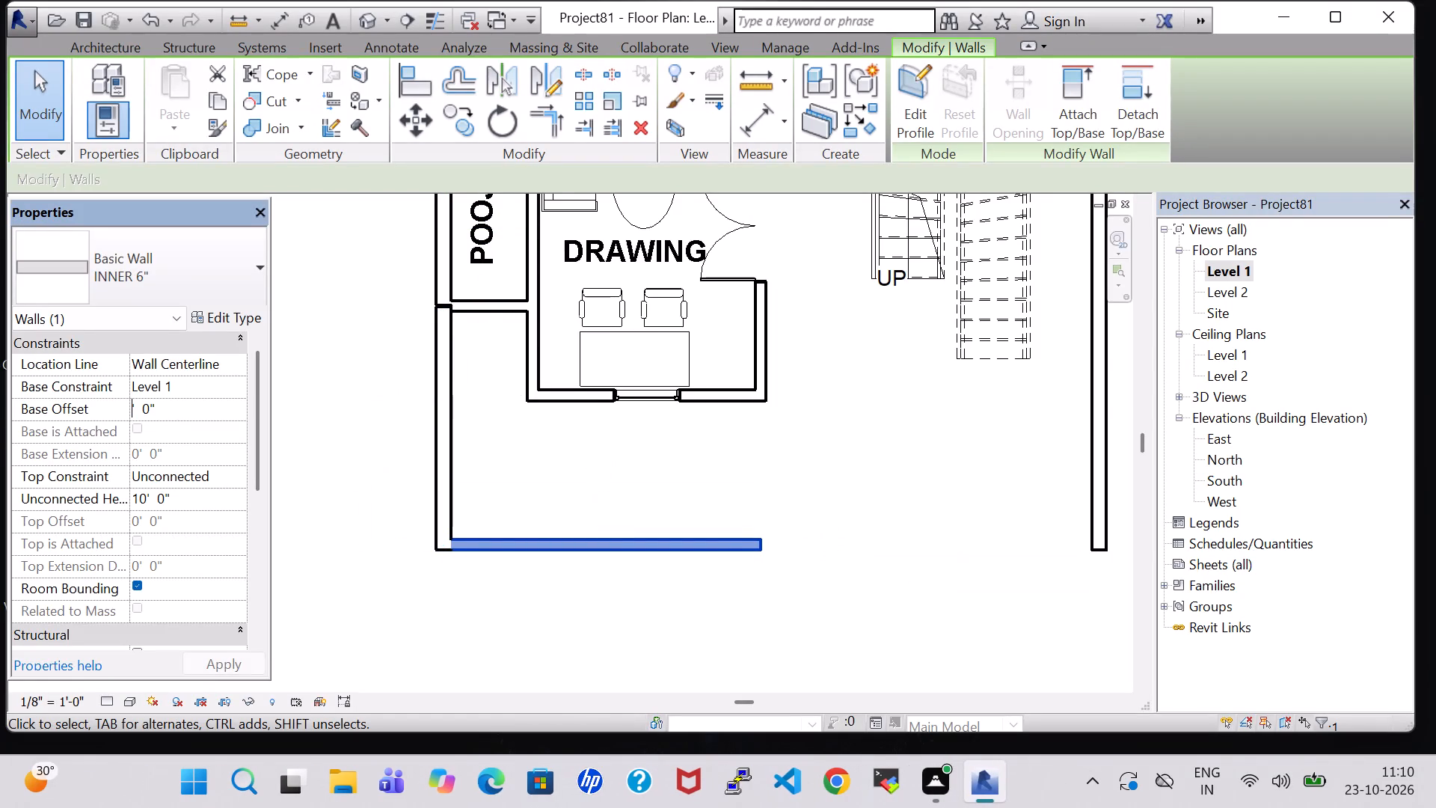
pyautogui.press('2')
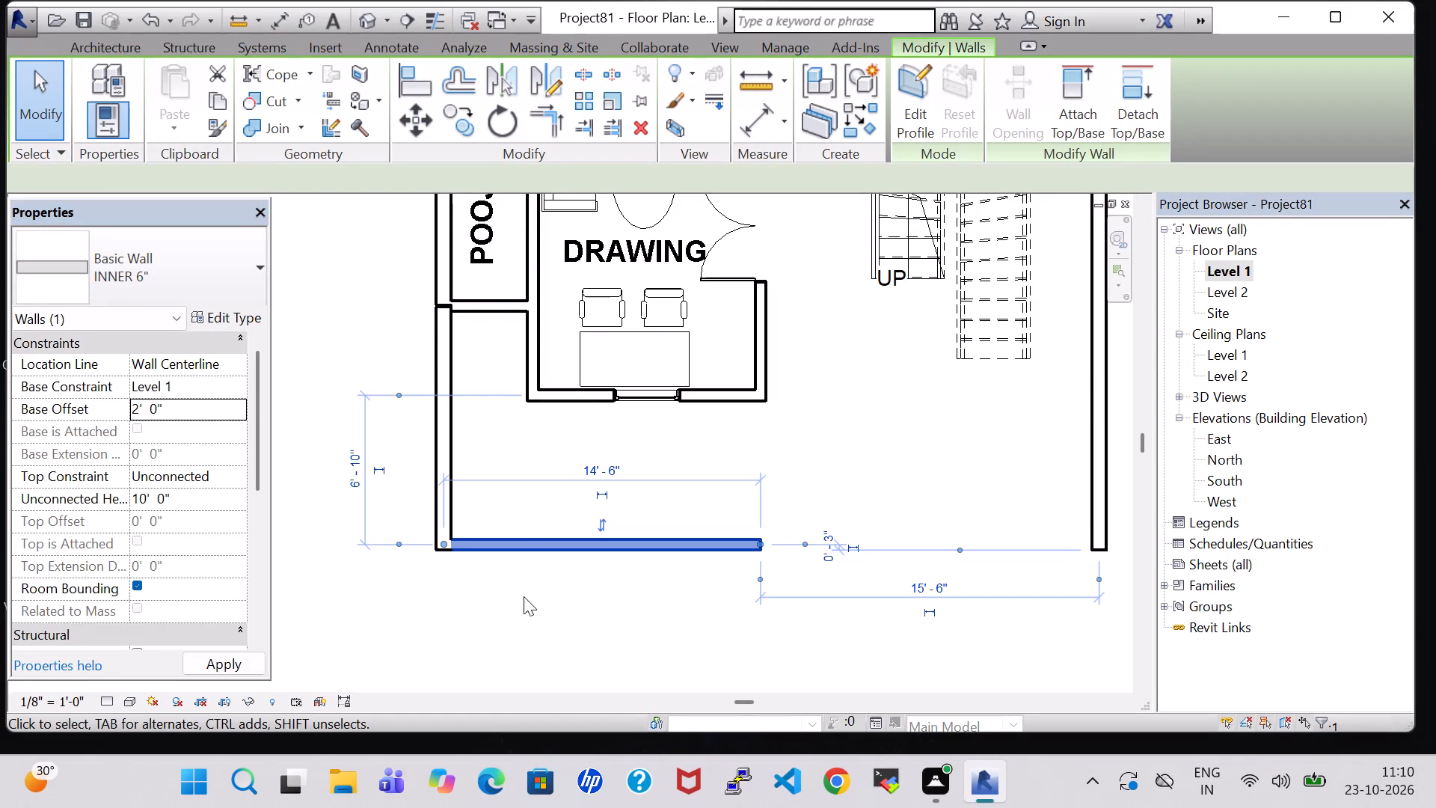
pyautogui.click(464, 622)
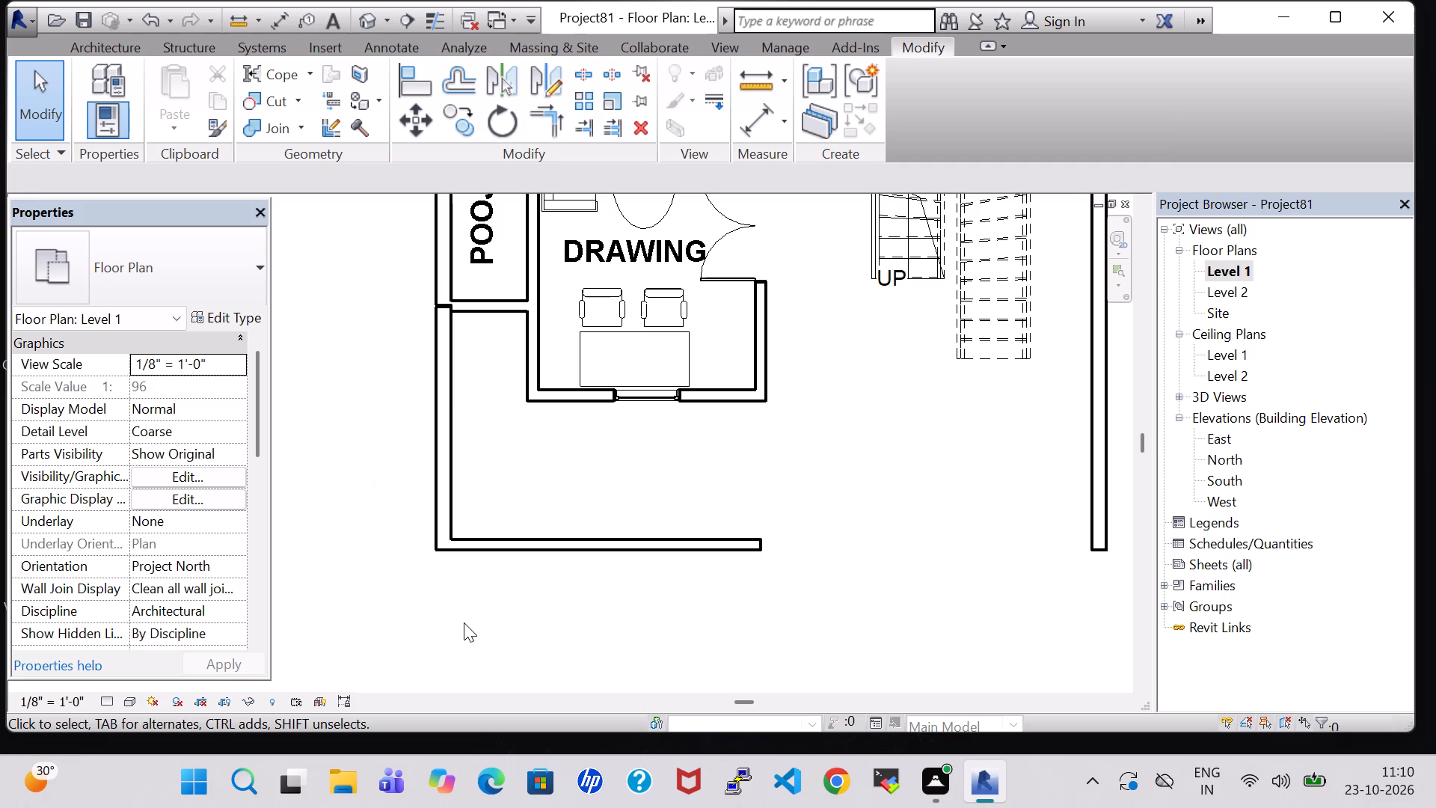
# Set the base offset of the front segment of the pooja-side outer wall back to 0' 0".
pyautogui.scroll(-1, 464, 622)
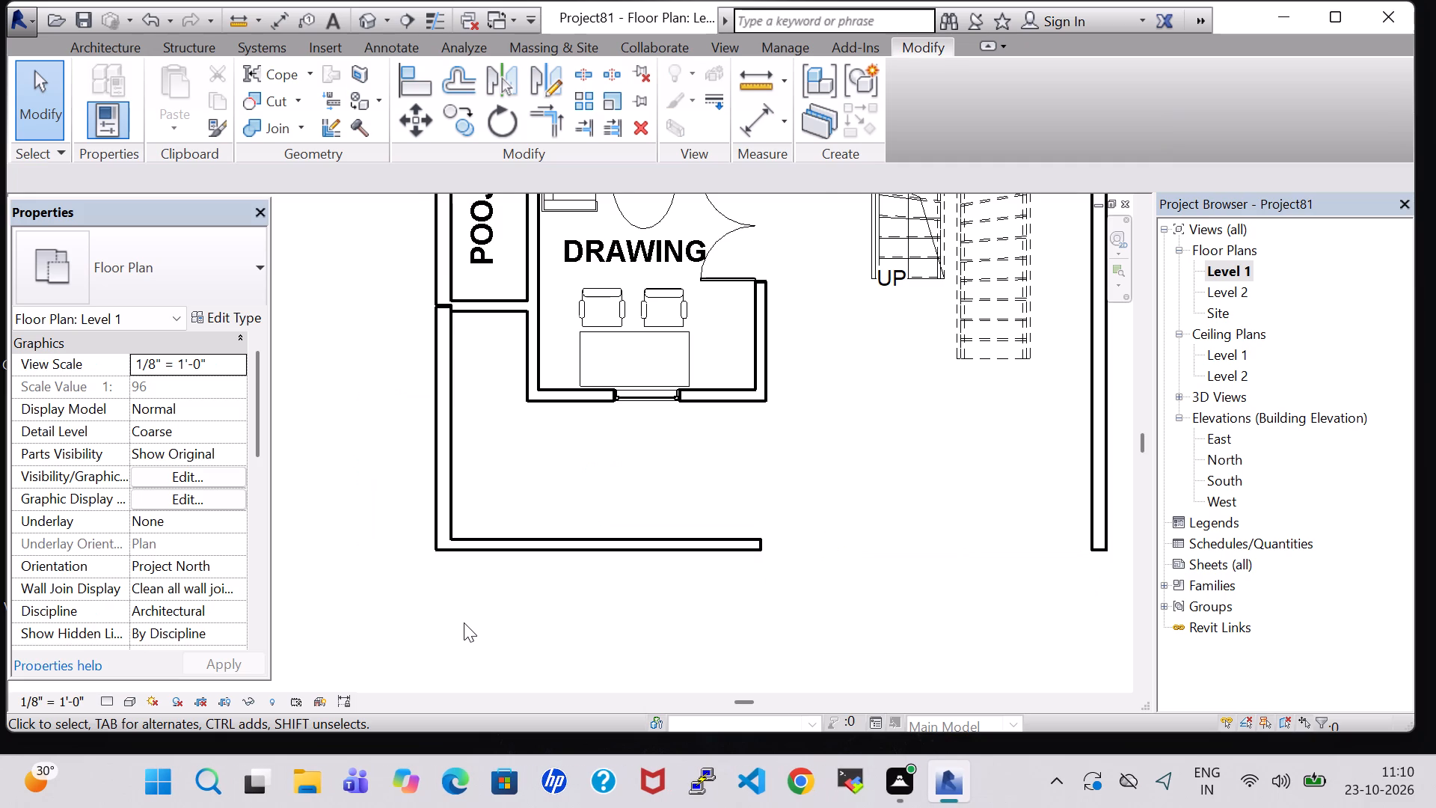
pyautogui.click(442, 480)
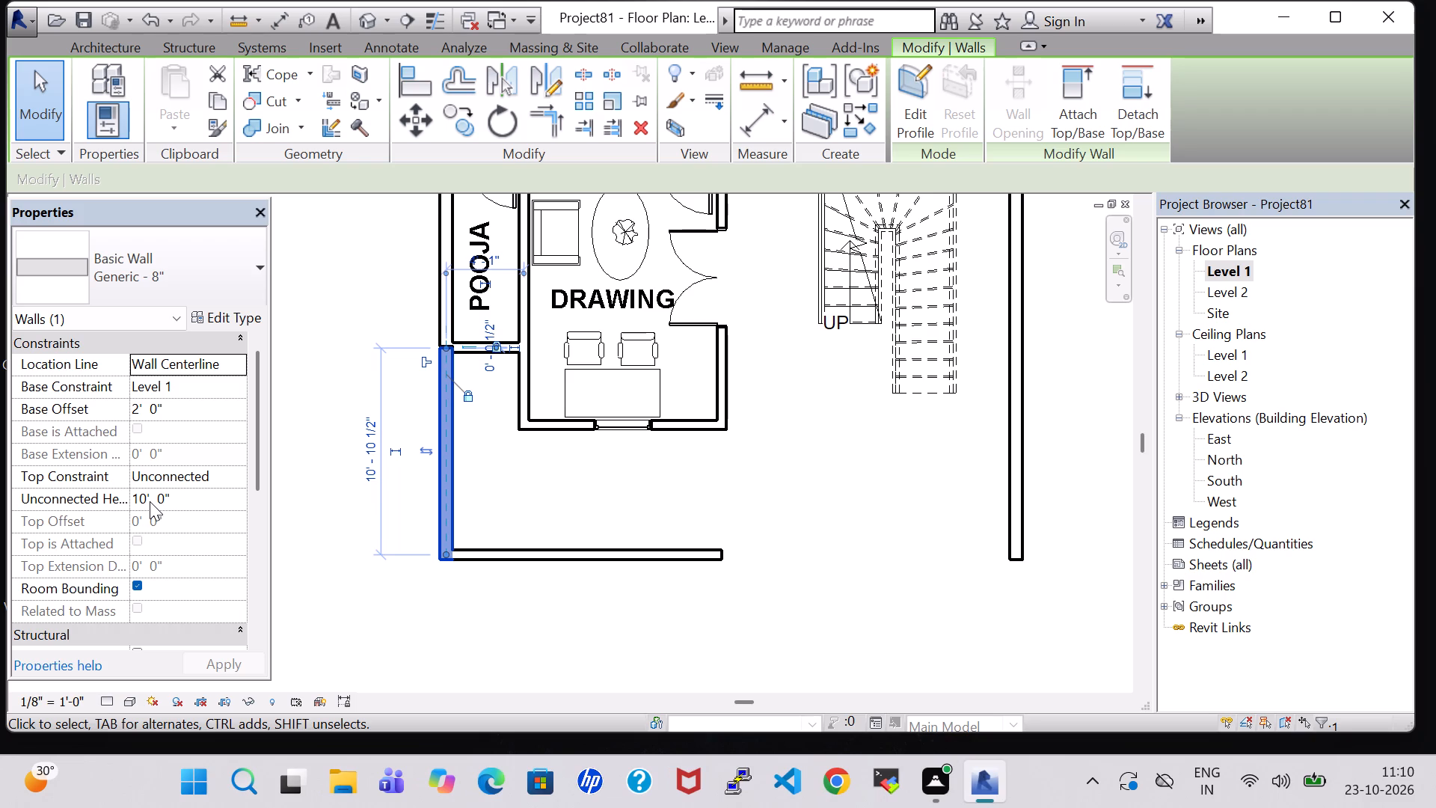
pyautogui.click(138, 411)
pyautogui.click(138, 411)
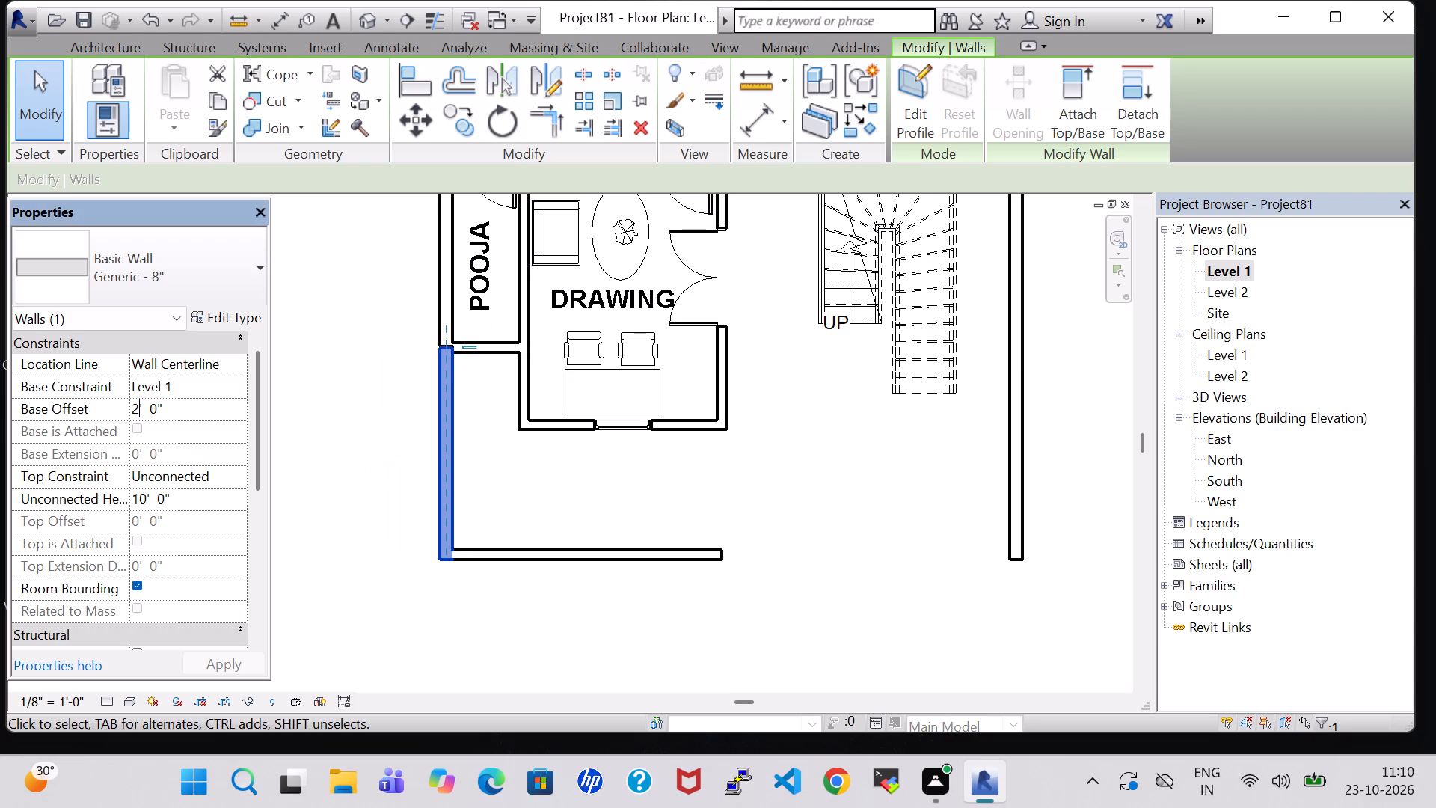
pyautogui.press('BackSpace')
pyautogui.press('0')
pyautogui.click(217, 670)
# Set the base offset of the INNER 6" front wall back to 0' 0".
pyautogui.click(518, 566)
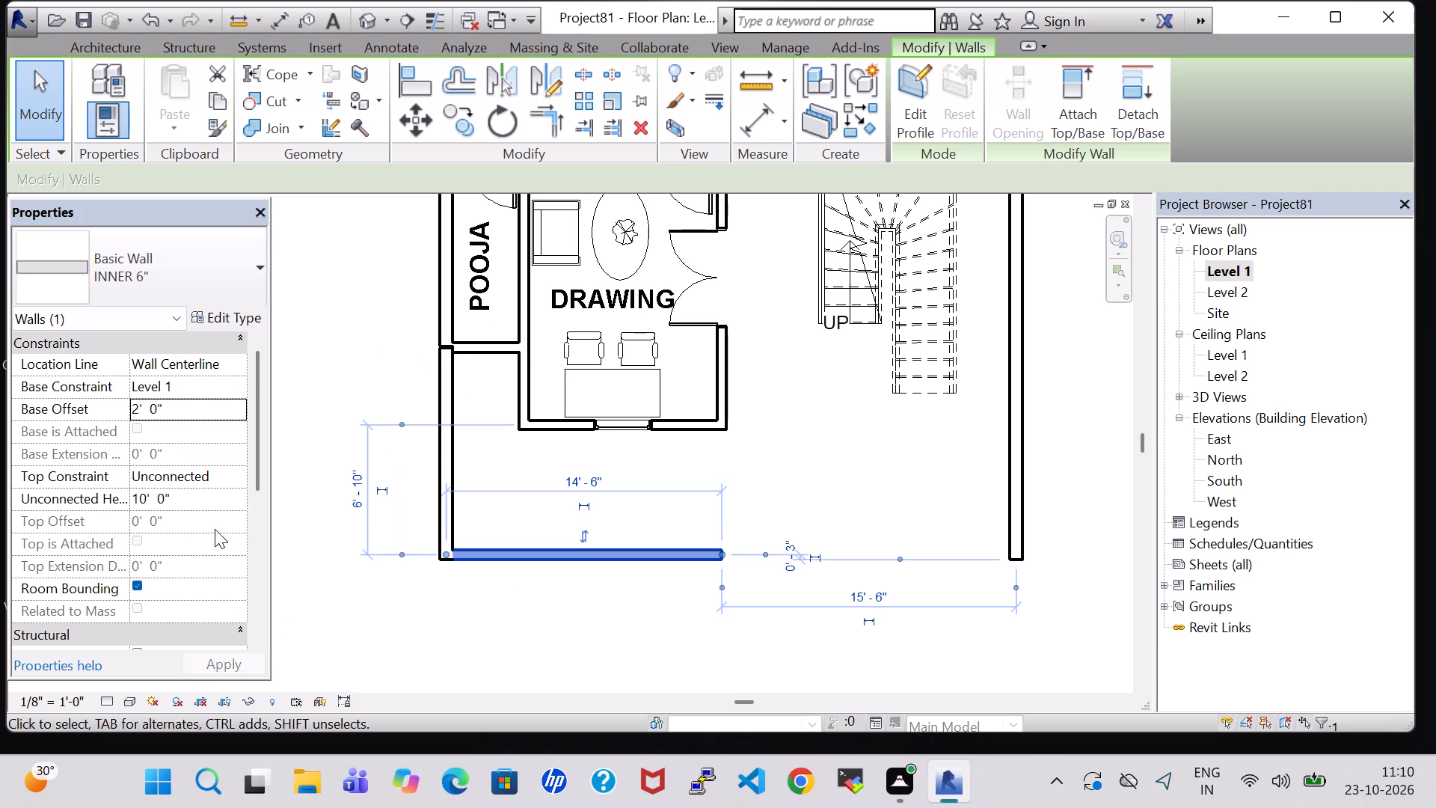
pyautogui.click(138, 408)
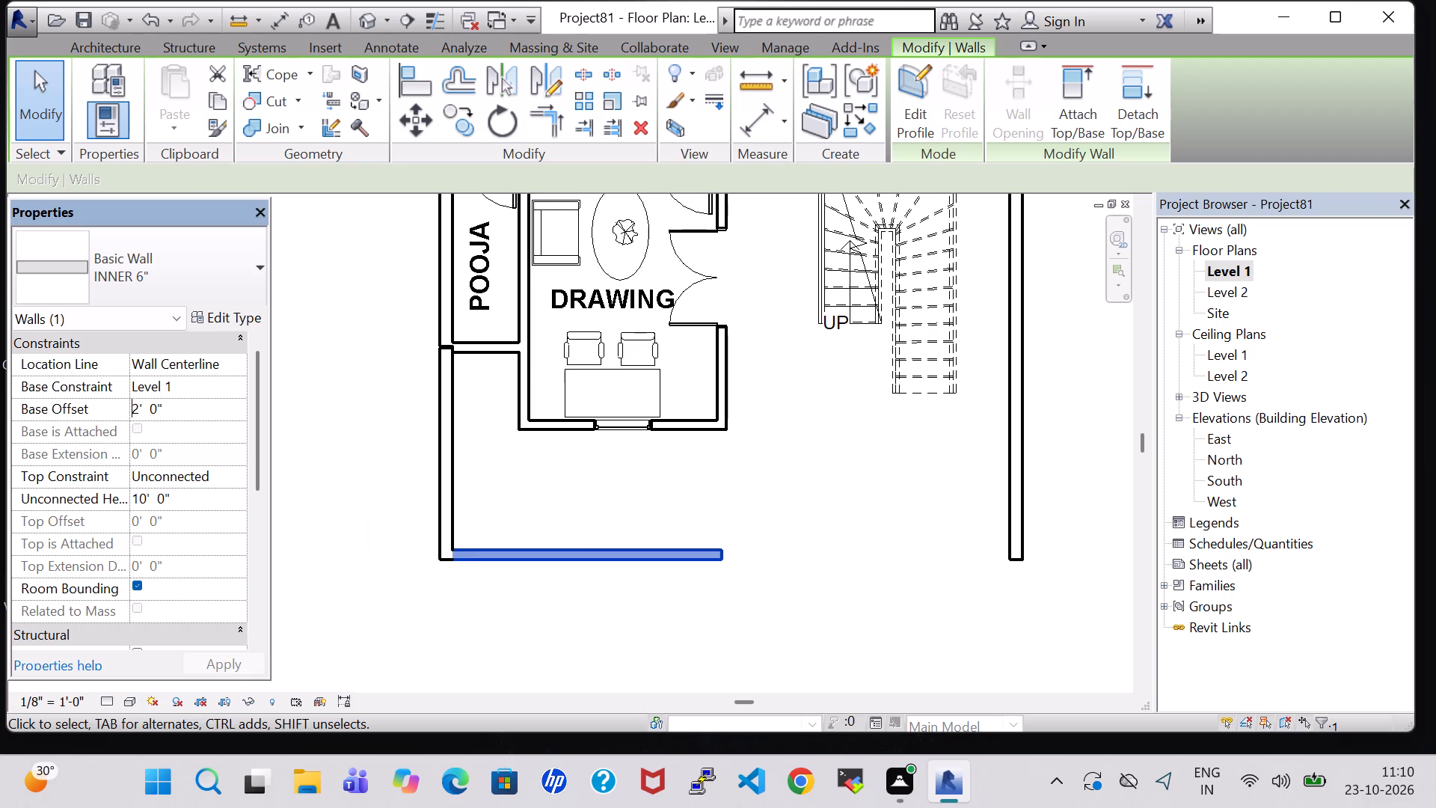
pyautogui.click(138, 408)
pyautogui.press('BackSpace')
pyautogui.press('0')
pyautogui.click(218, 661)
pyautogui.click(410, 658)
# Set the unconnected height of the front segment of the pooja-side Generic - 8" outer wall to 2' 0".
pyautogui.click(449, 523)
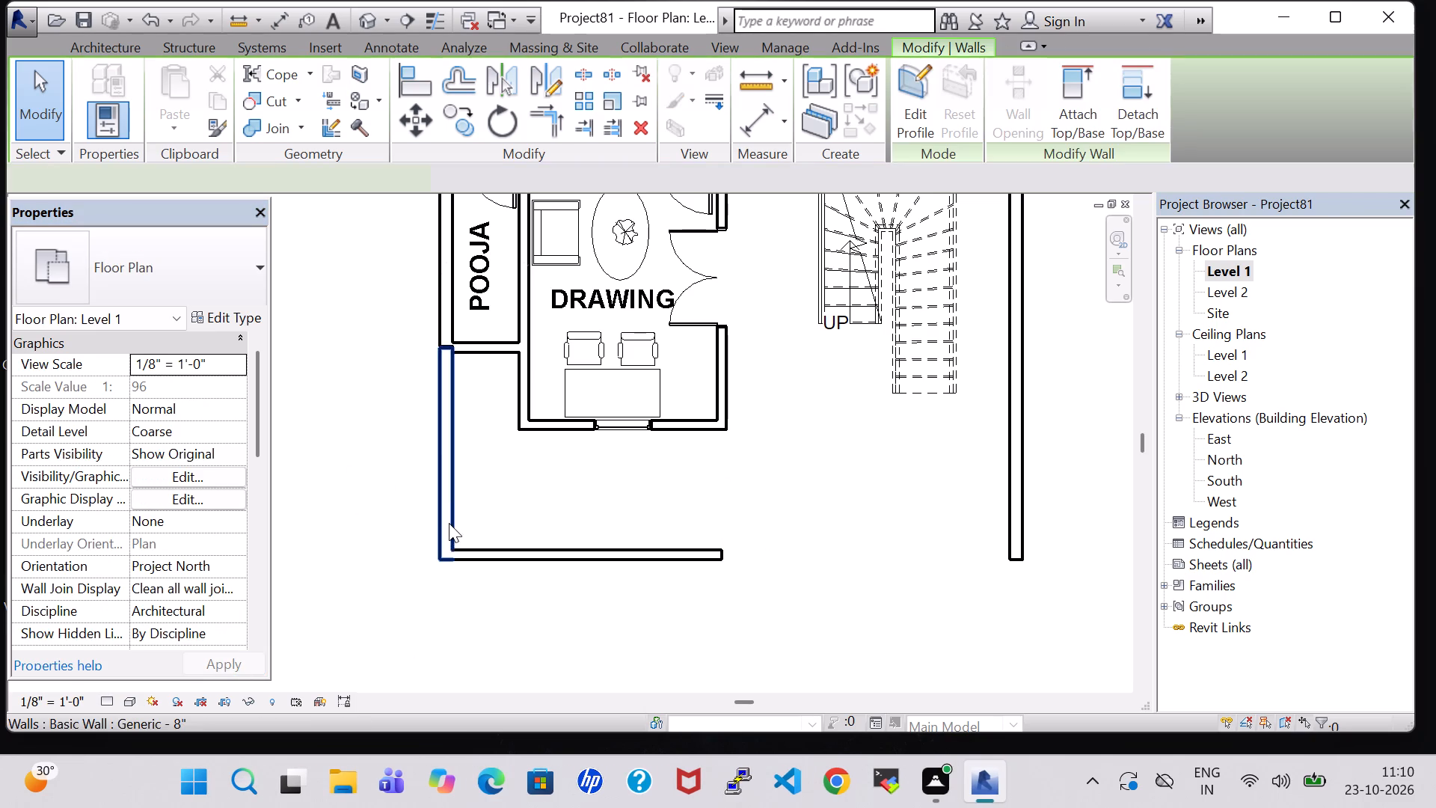
pyautogui.click(146, 507)
pyautogui.click(146, 507)
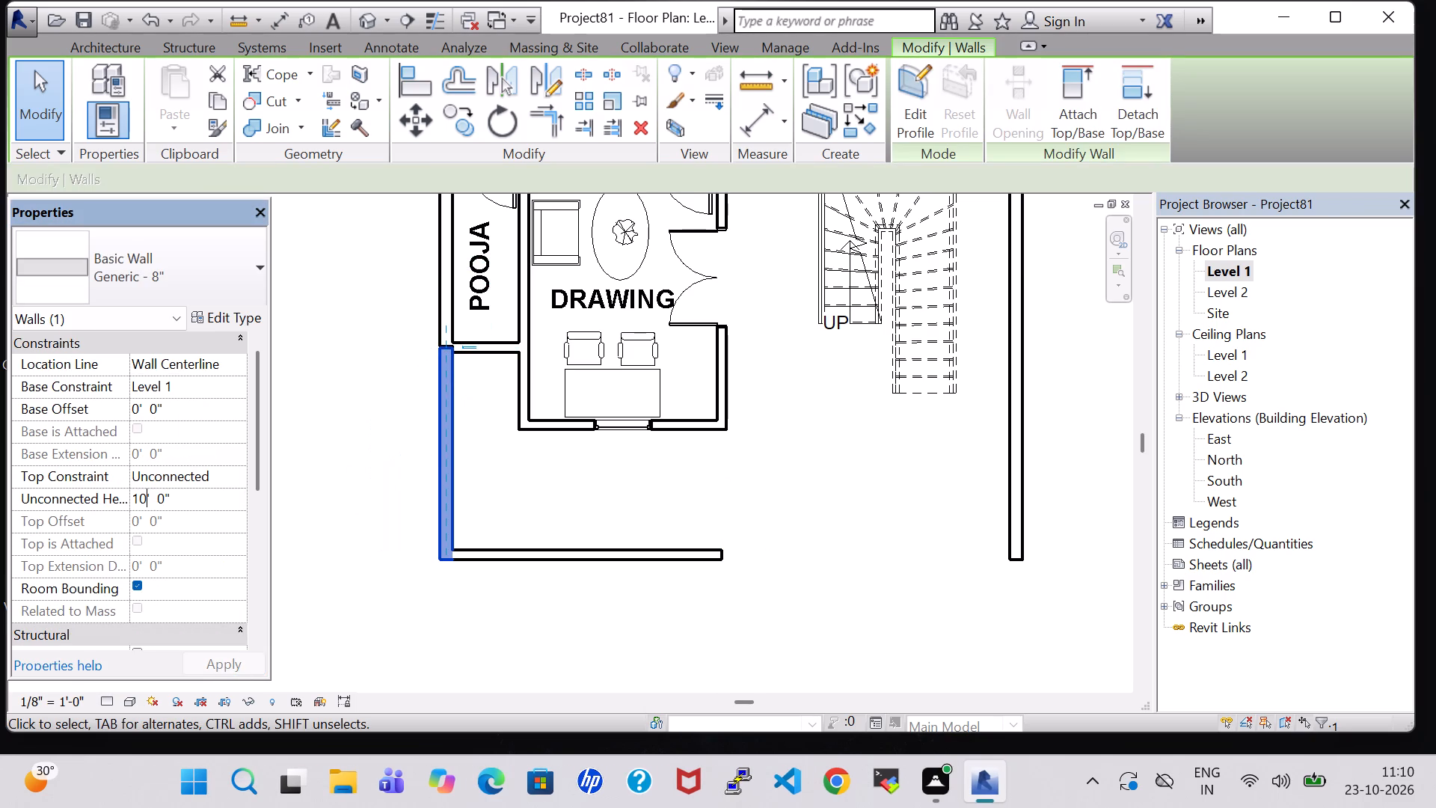
pyautogui.press('BackSpace')
pyautogui.press('BackSpace')
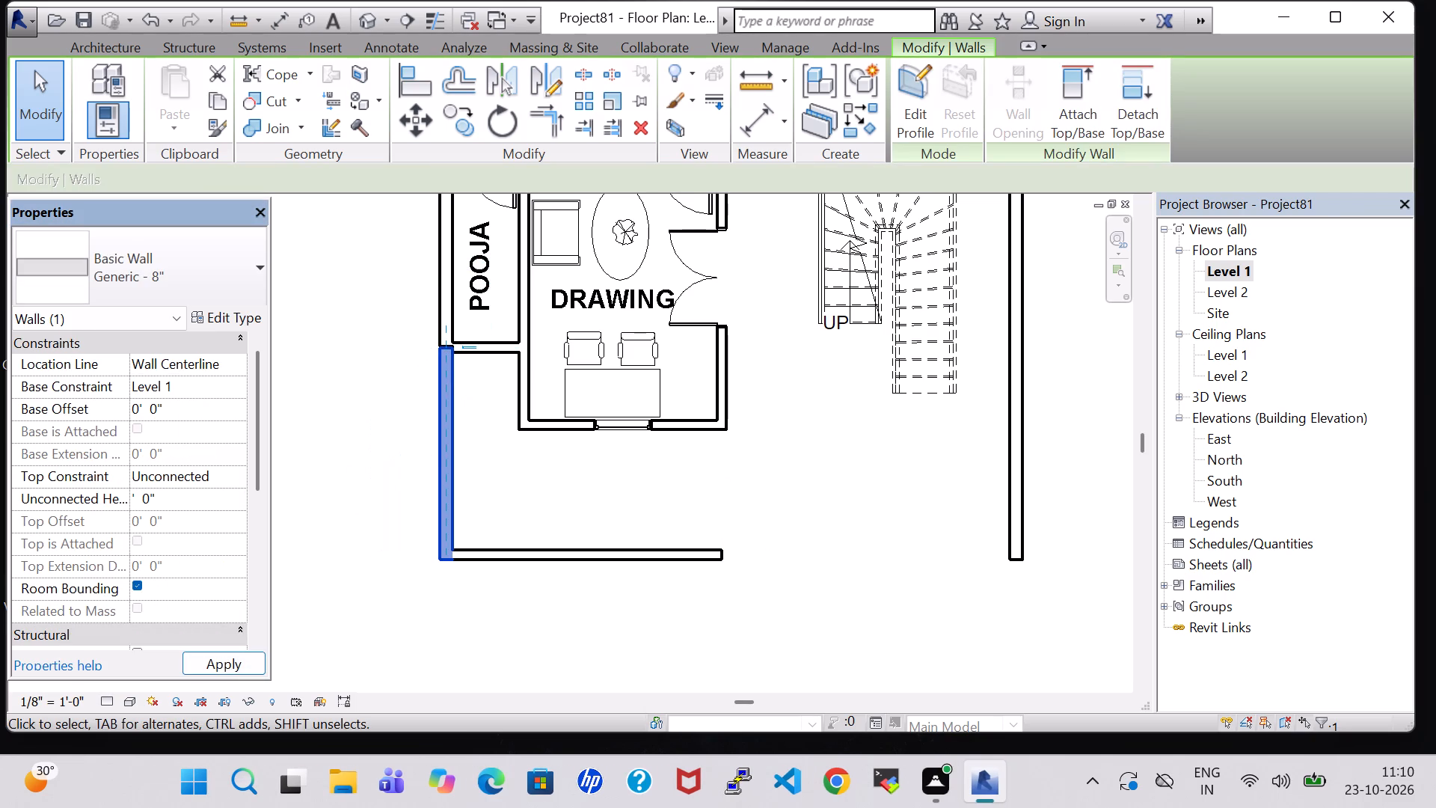
pyautogui.press('2')
pyautogui.click(236, 658)
pyautogui.click(461, 629)
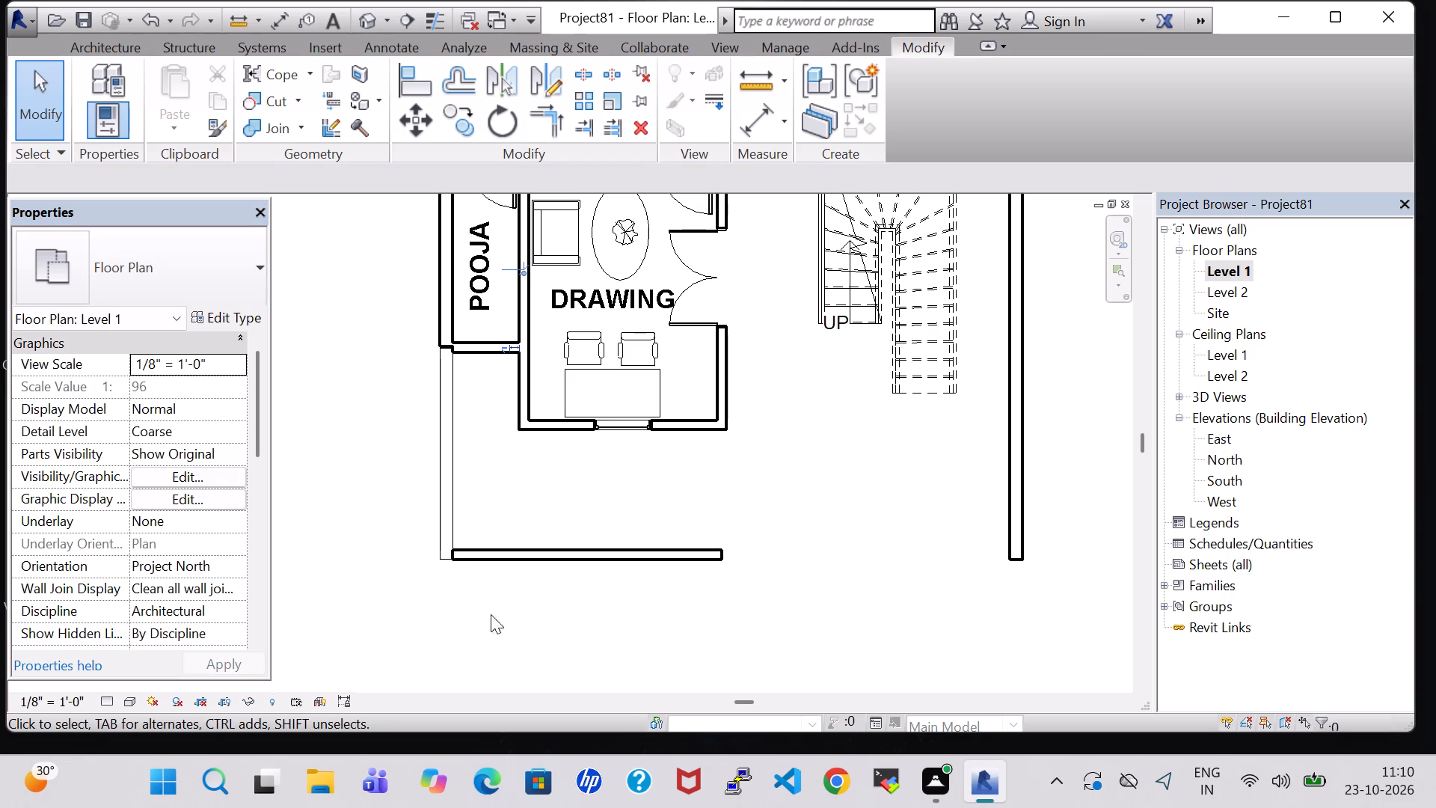
# Set the unconnected height of the INNER 6" front wall to 2' 0".
pyautogui.click(538, 565)
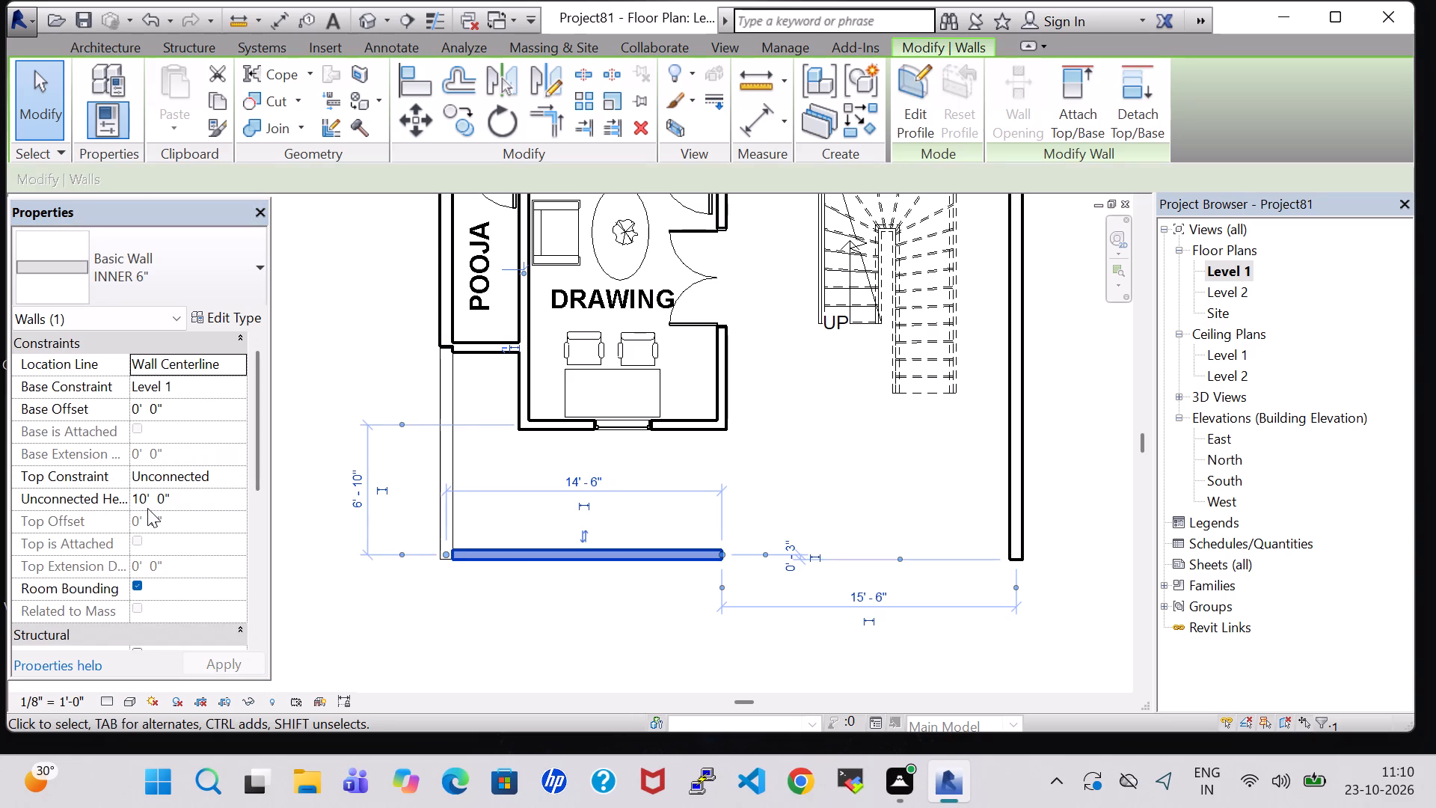
pyautogui.click(147, 505)
pyautogui.press('BackSpace')
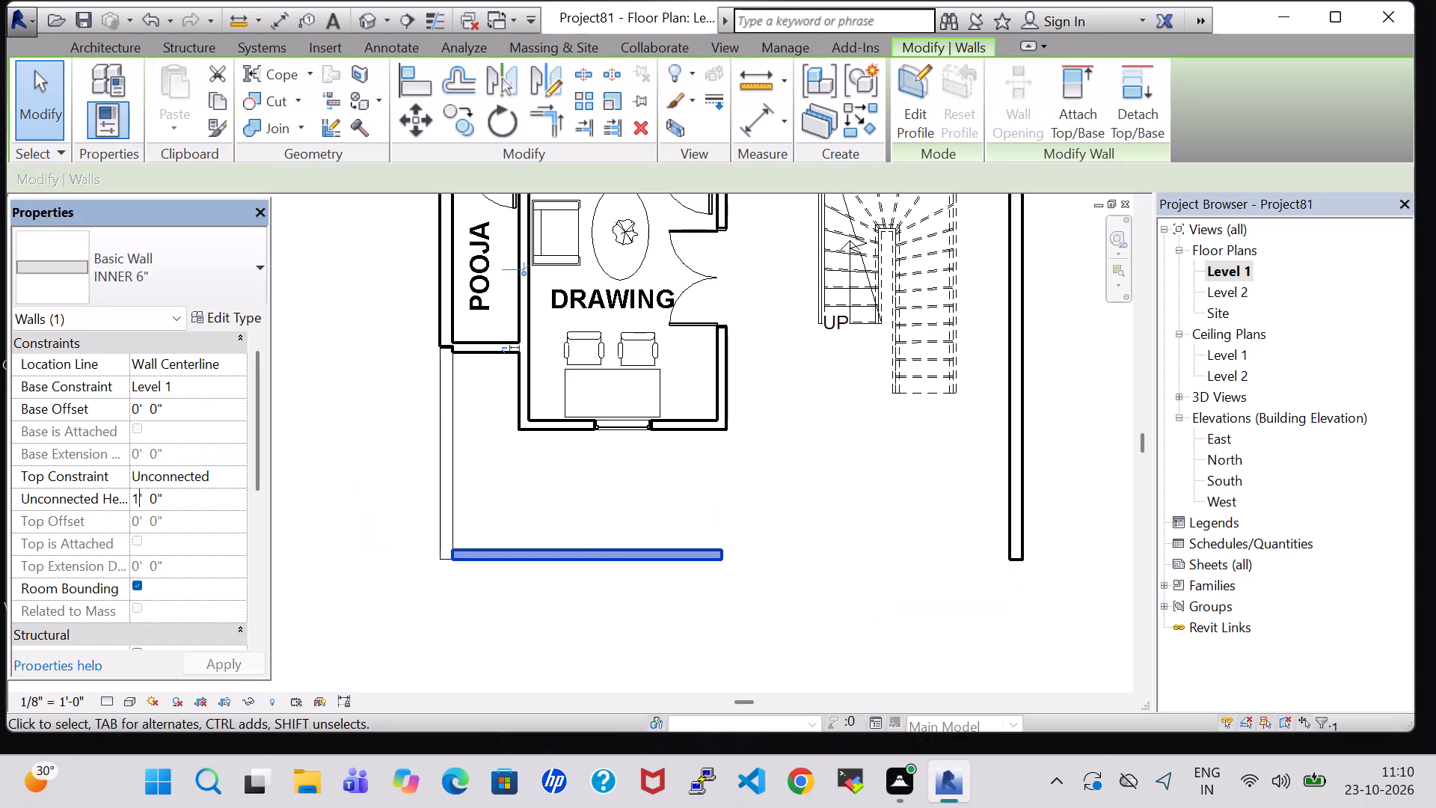
pyautogui.press('BackSpace')
pyautogui.press('2')
pyautogui.click(221, 662)
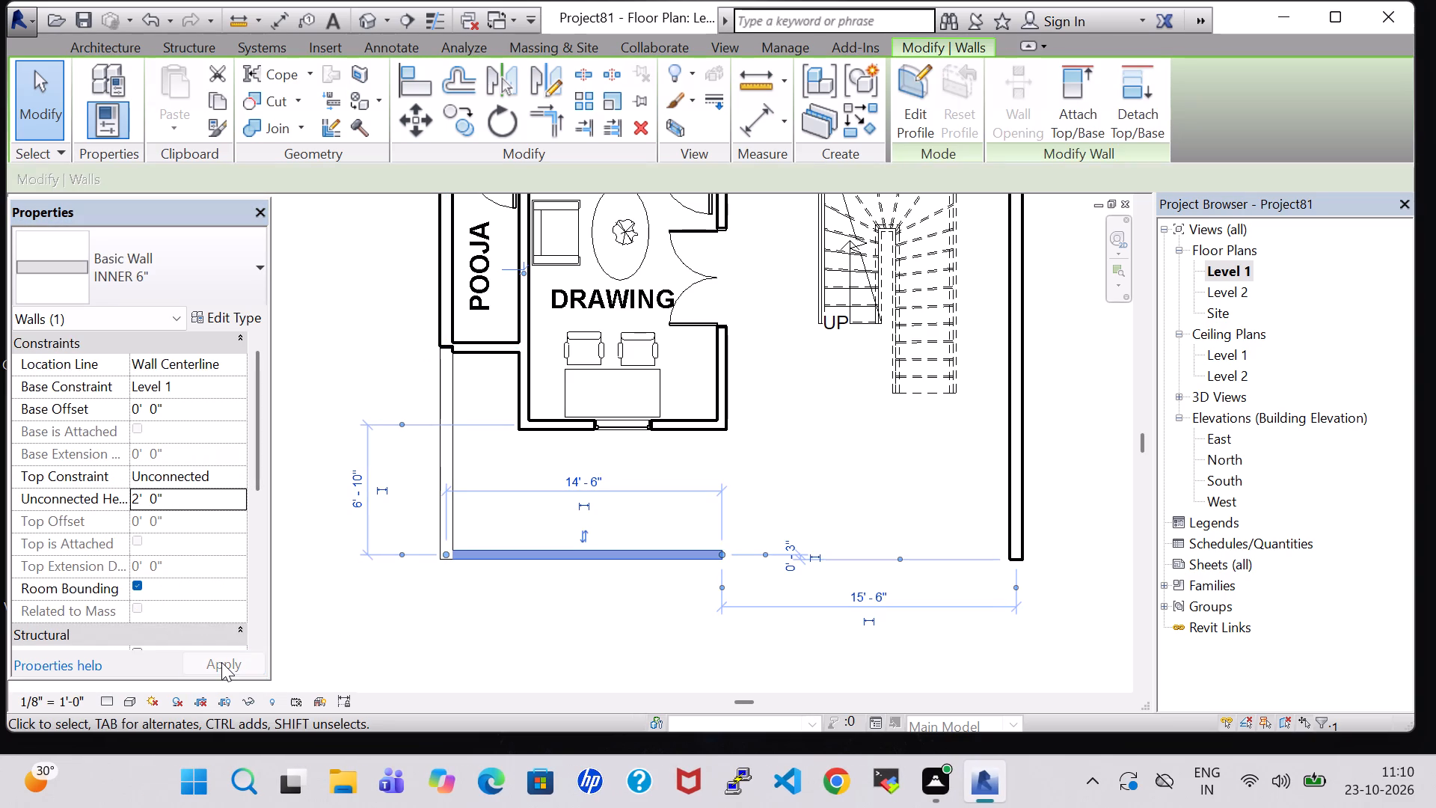
# On Level 1, start a railing path and draw its first segment, about 10' 11 1/2", along the centreline of the low pooja-side outer wall.
pyautogui.click(536, 642)
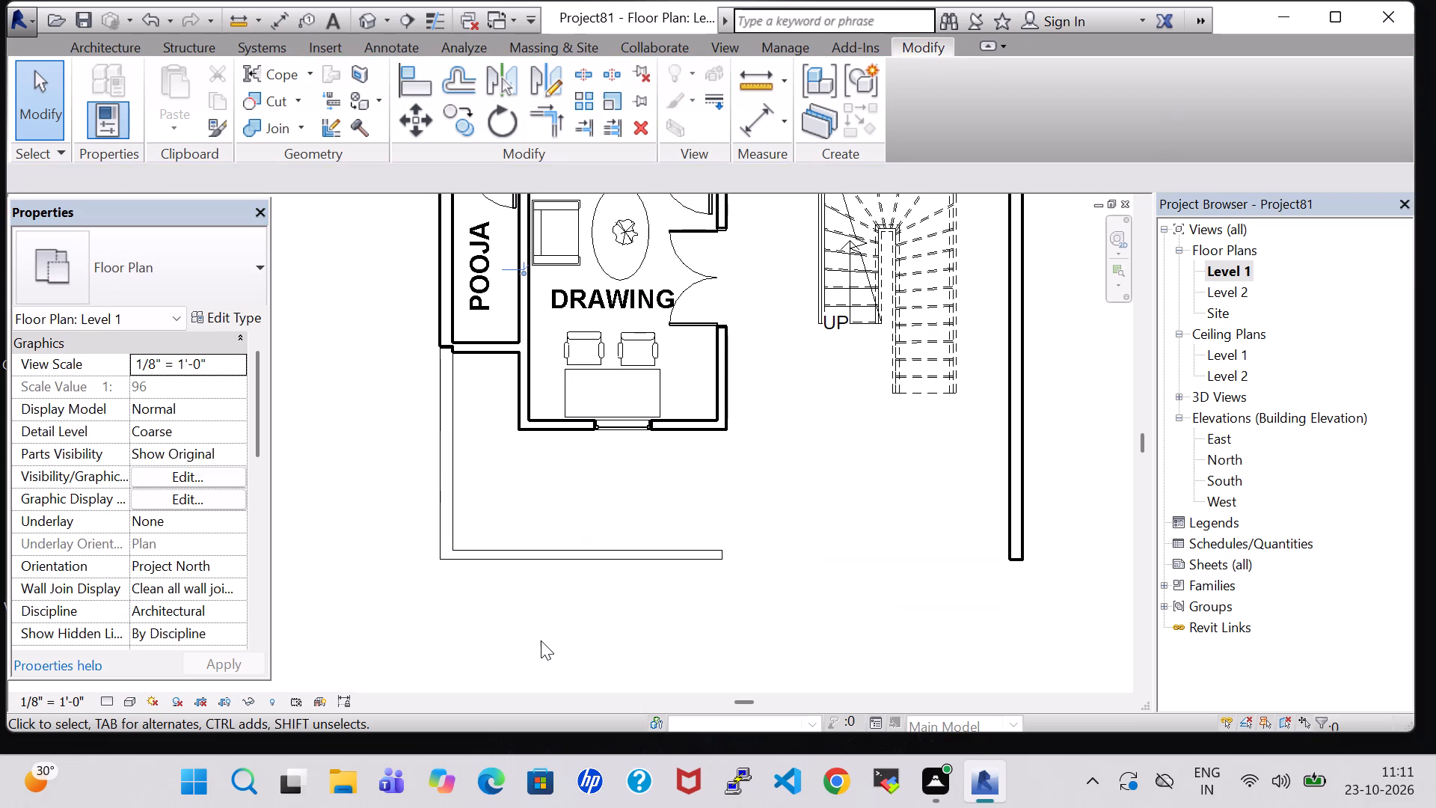
pyautogui.click(363, 28)
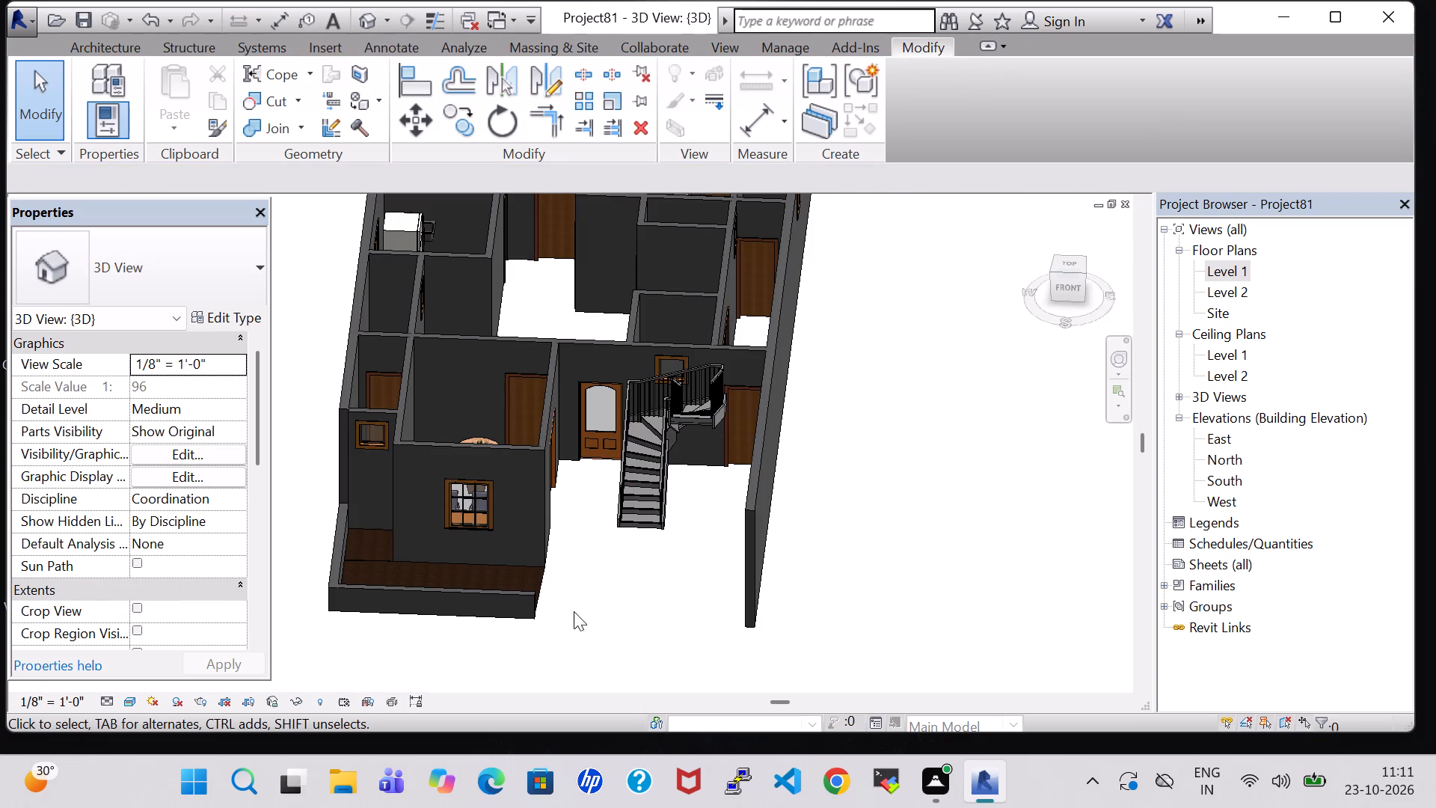
pyautogui.moveTo(536, 687); pyautogui.dragTo(546, 599, button='middle')
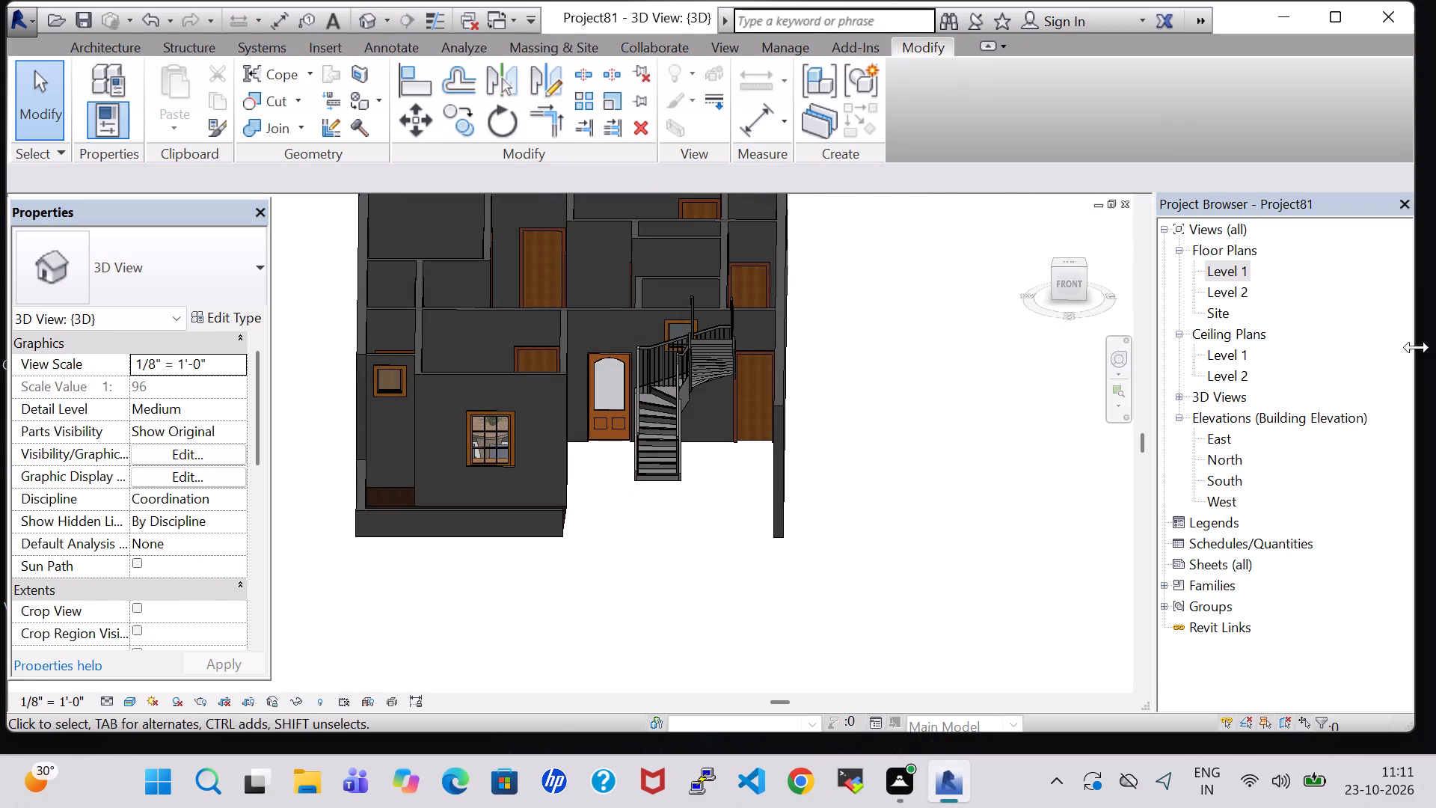
pyautogui.doubleClick(1205, 270)
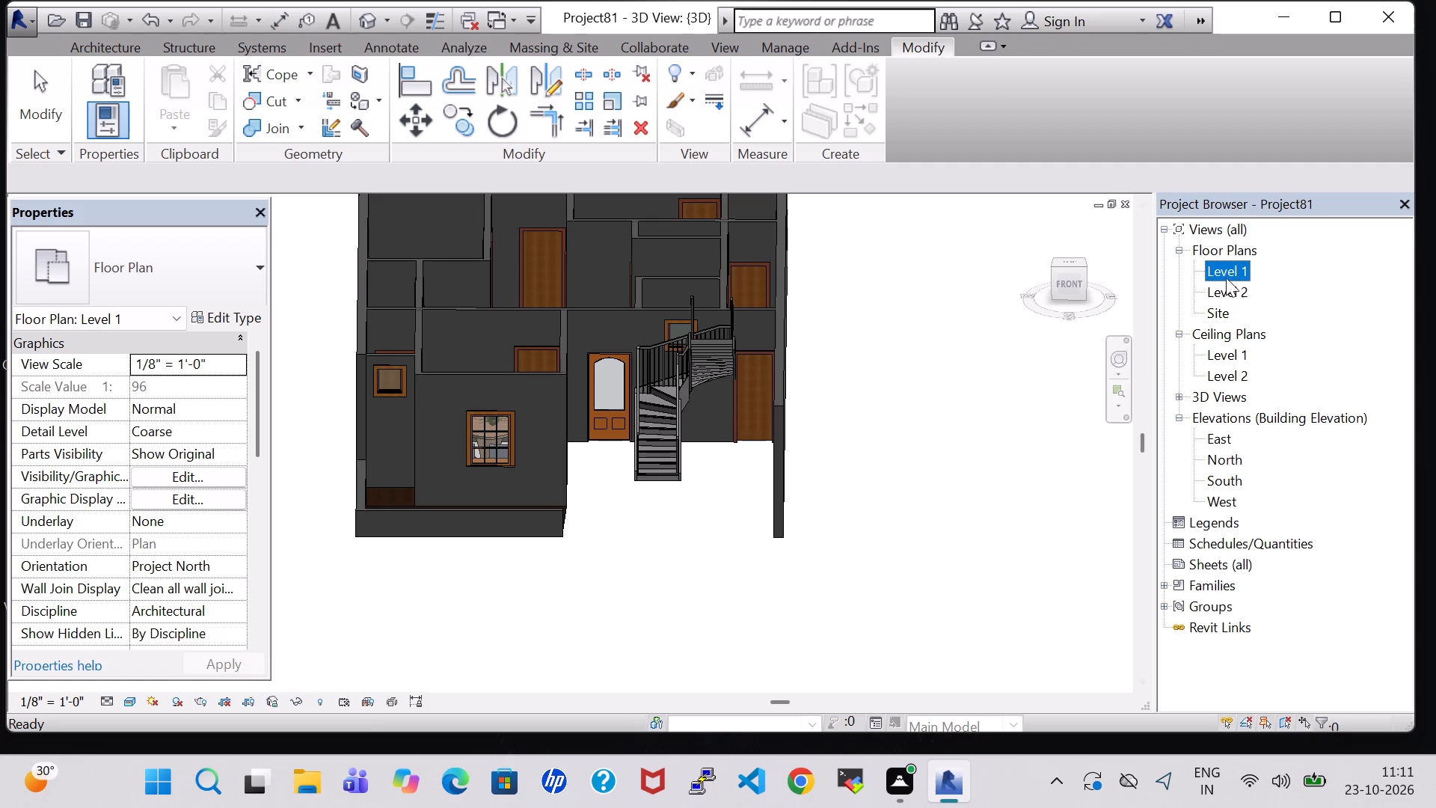
pyautogui.doubleClick(1225, 267)
pyautogui.scroll(-3, 902, 391)
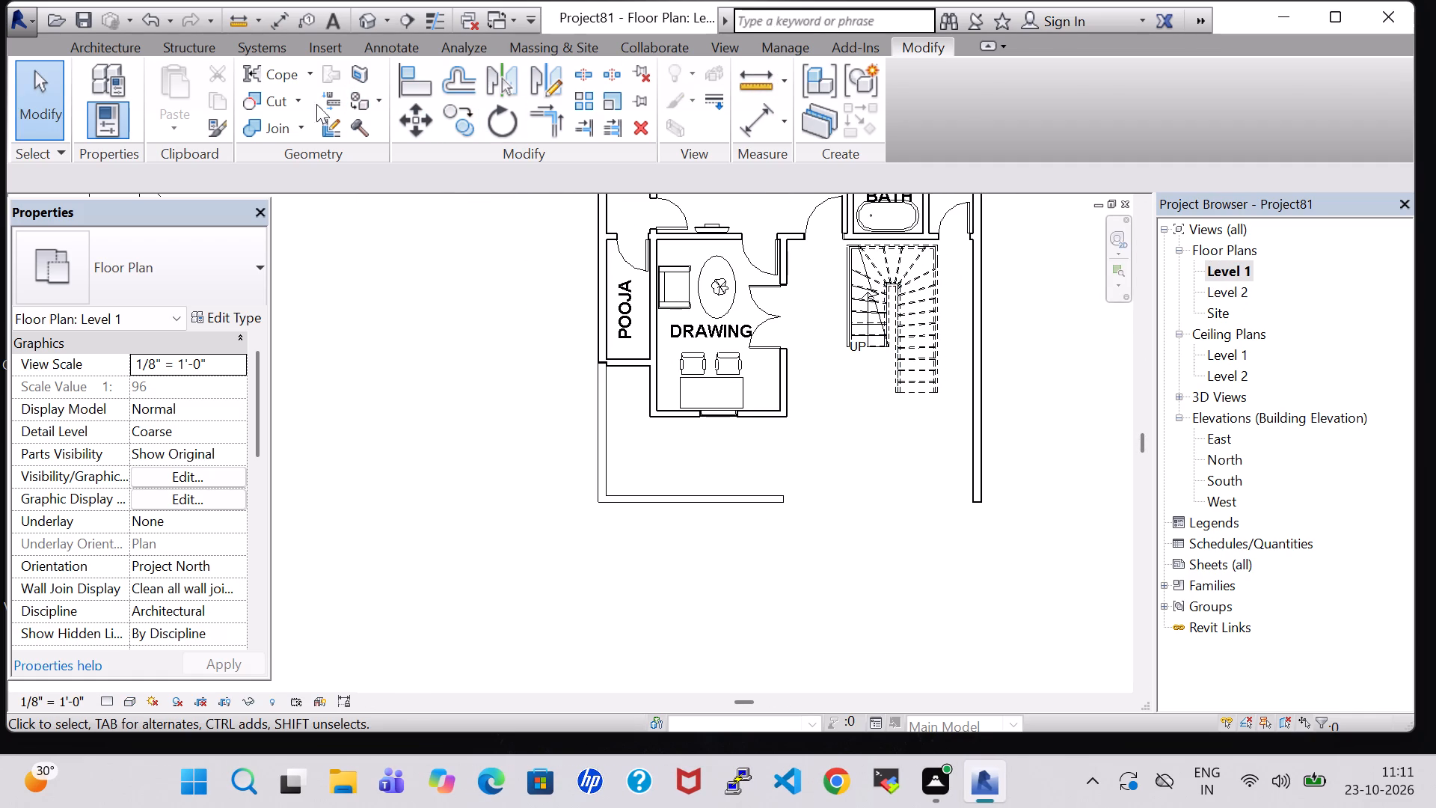
pyautogui.click(113, 57)
pyautogui.click(521, 75)
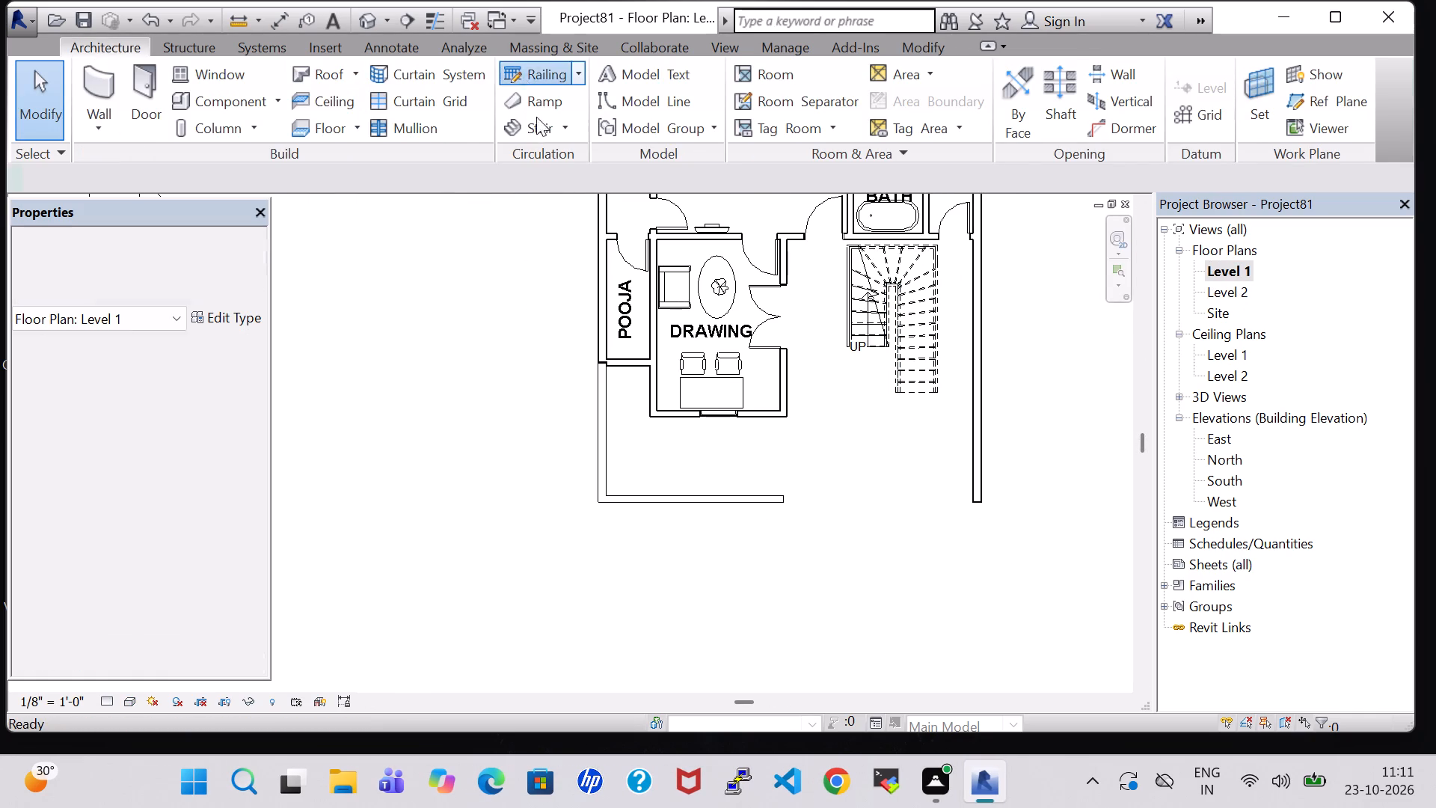
pyautogui.scroll(6, 661, 374)
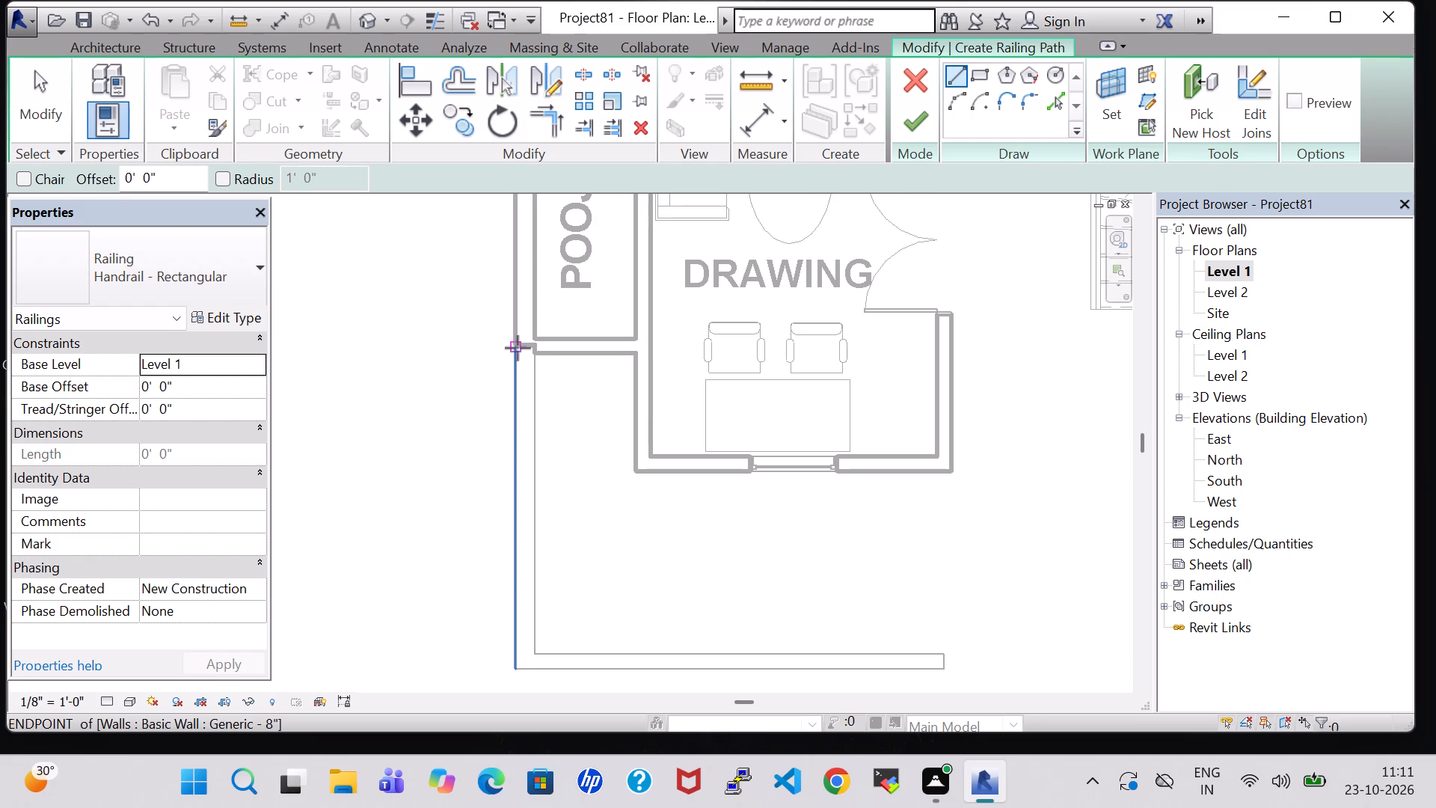
pyautogui.scroll(2, 525, 348)
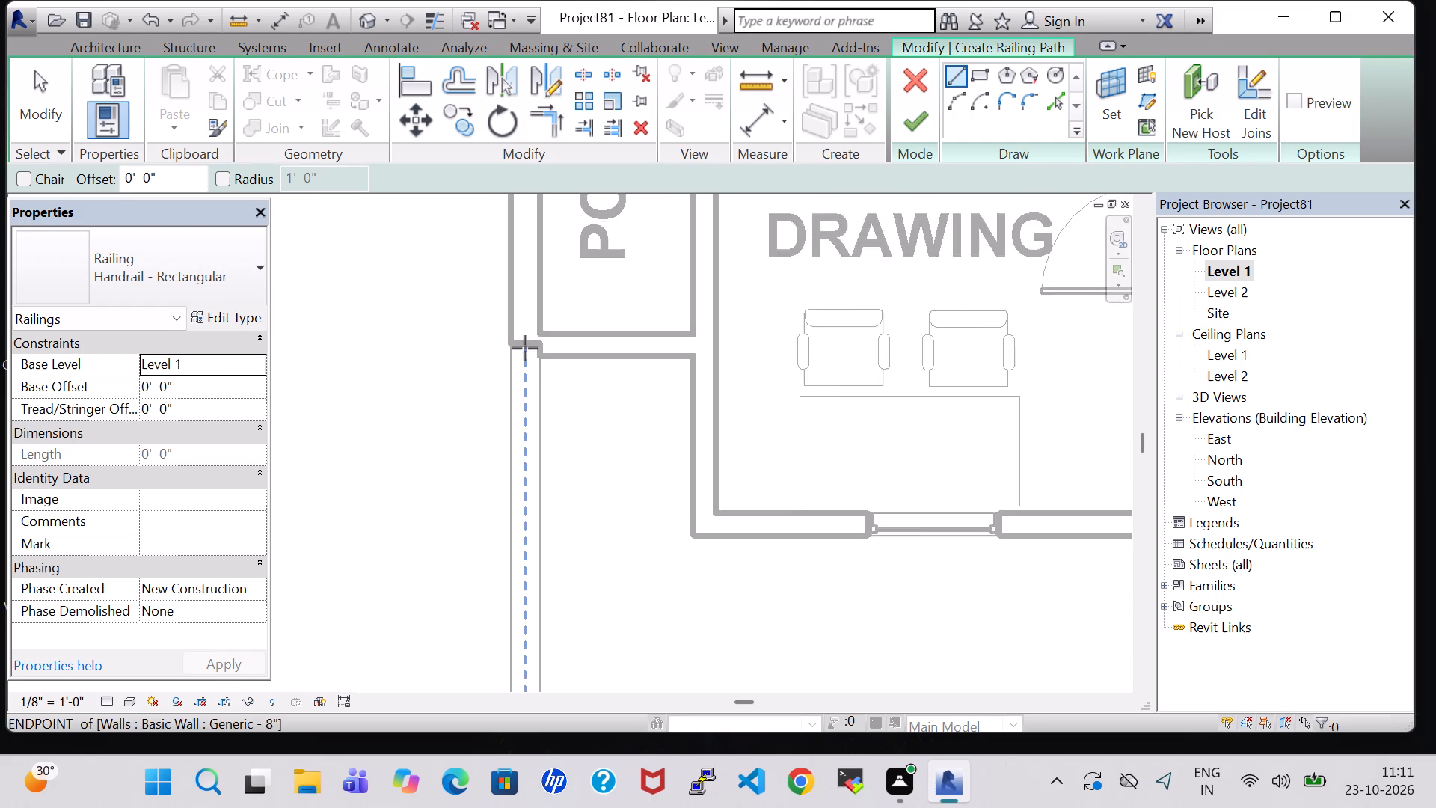
pyautogui.scroll(4, 525, 348)
pyautogui.click(524, 341)
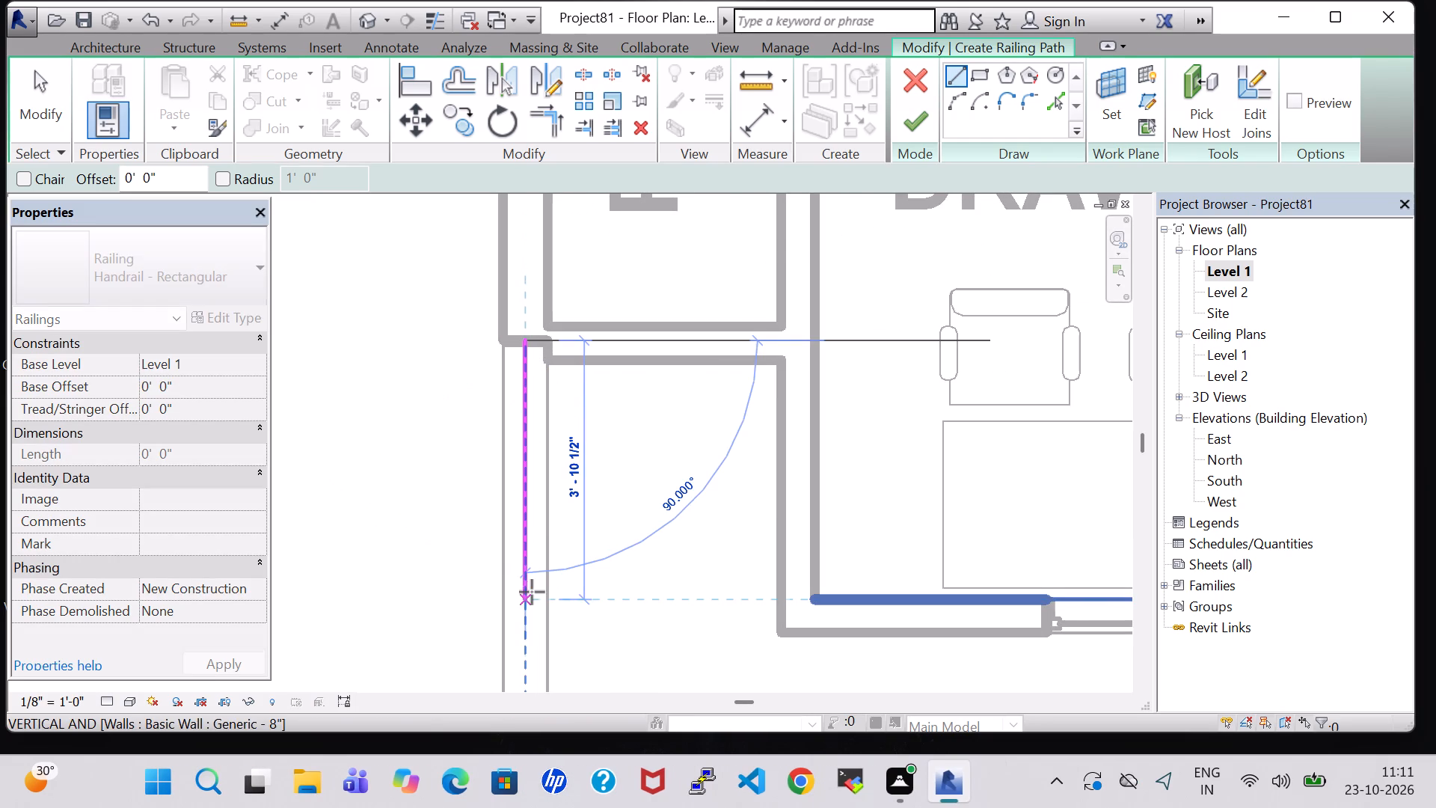
pyautogui.moveTo(532, 592); pyautogui.dragTo(544, 380, button='middle')
pyautogui.moveTo(540, 604); pyautogui.dragTo(557, 339, button='middle')
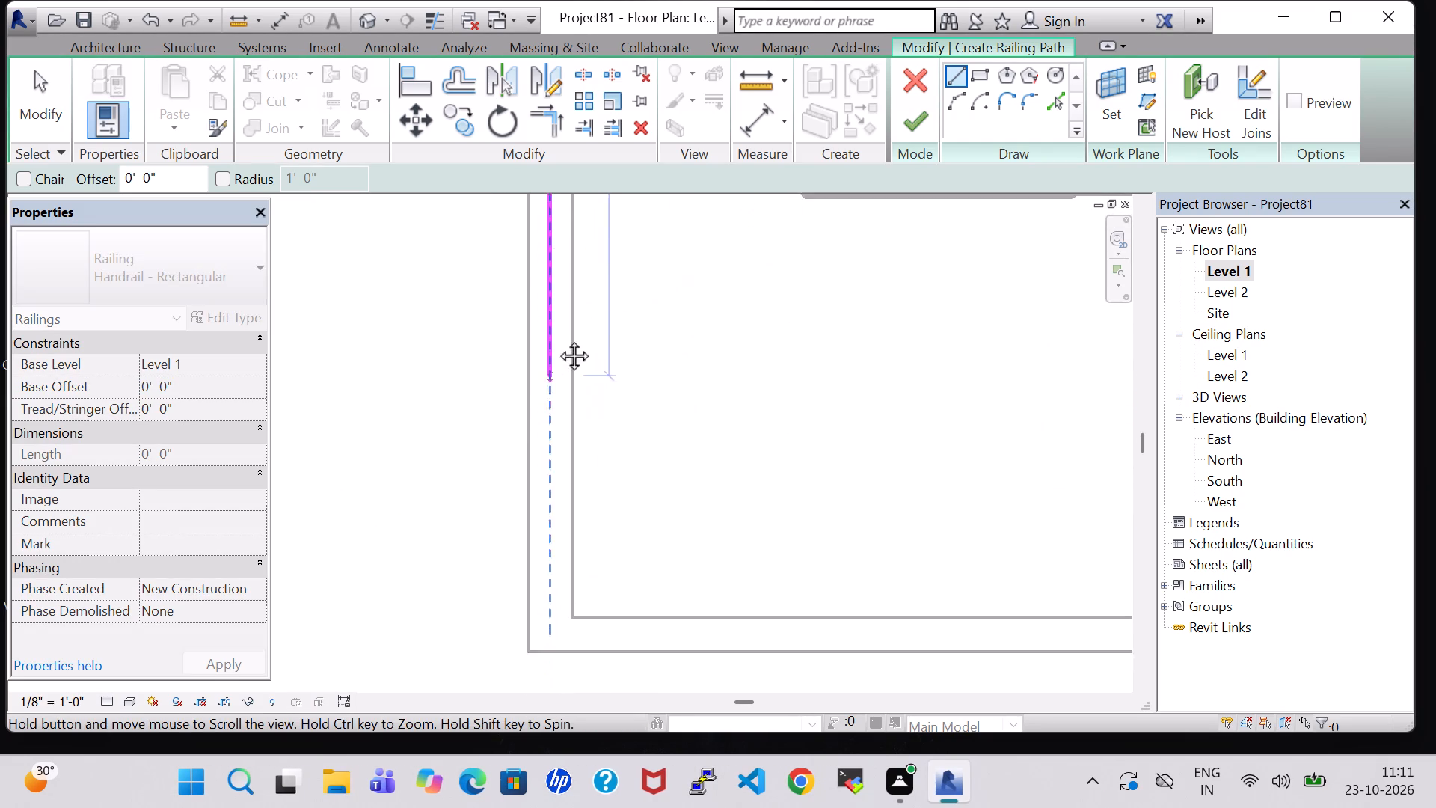
pyautogui.moveTo(557, 339); pyautogui.dragTo(557, 338, button='middle')
pyautogui.click(554, 593)
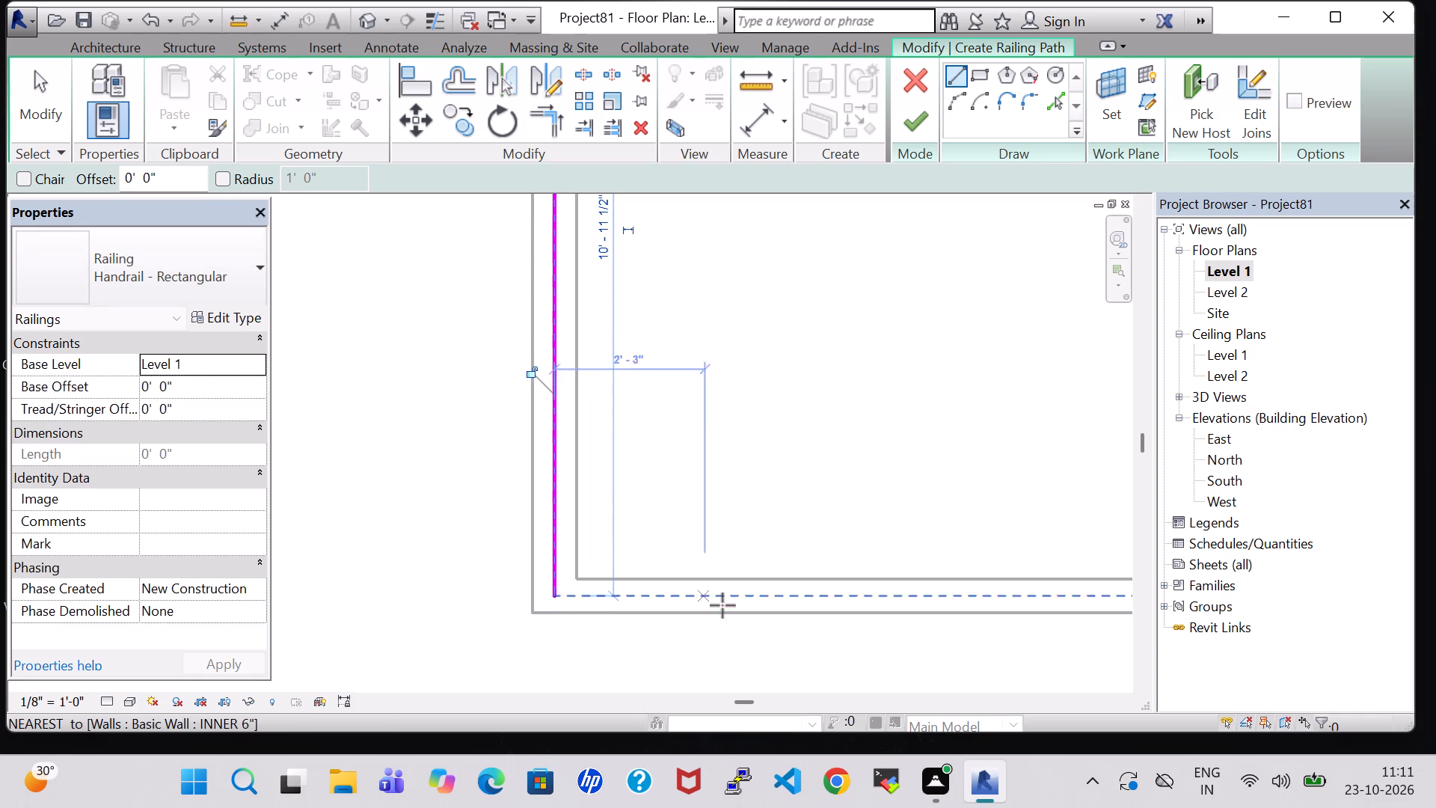
# Continue the railing path 14' 6" along the centreline of the low INNER 6" front wall and finish the railing.
pyautogui.click(553, 596)
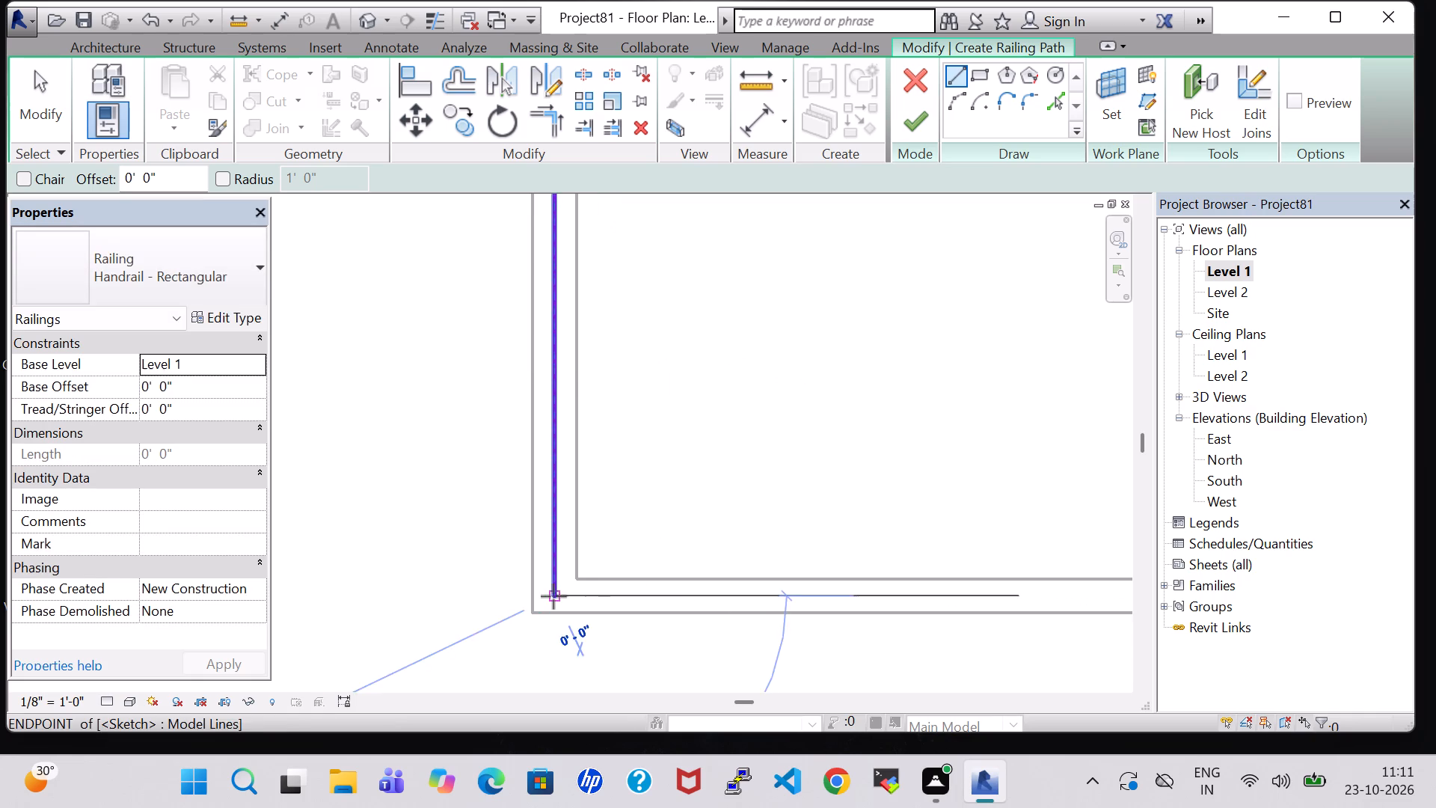
pyautogui.moveTo(753, 596); pyautogui.dragTo(500, 602, button='middle')
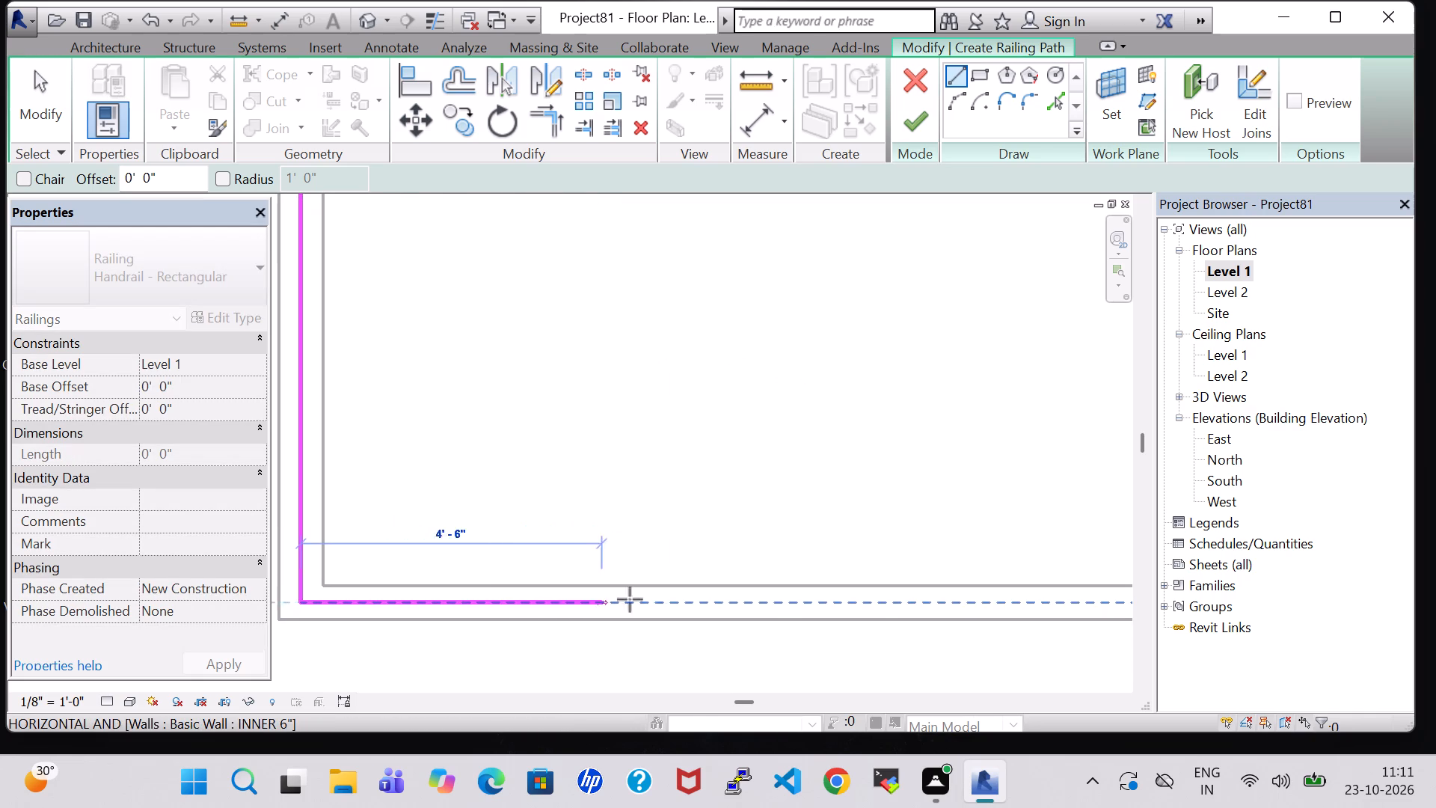
pyautogui.moveTo(874, 617); pyautogui.dragTo(441, 621, button='middle')
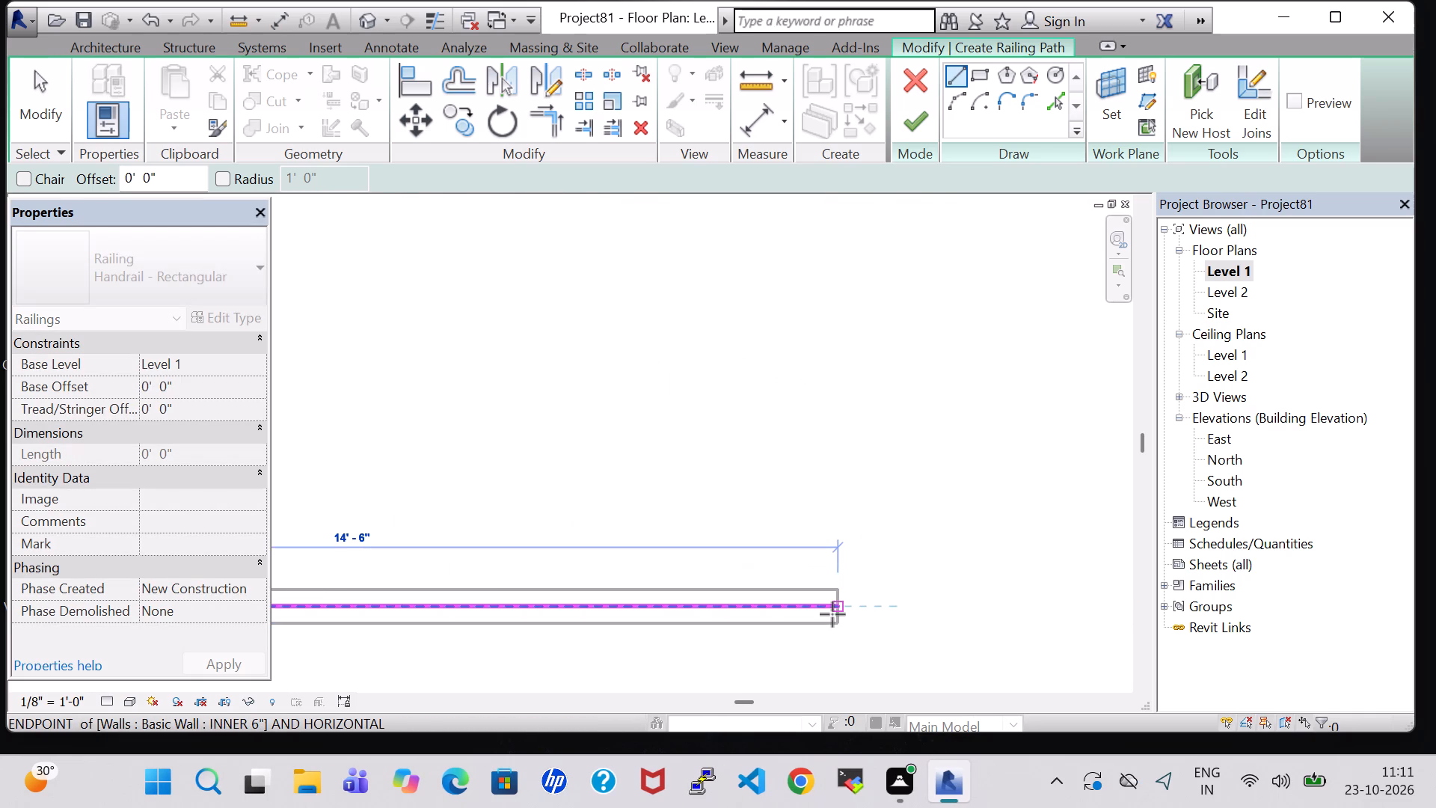
pyautogui.click(832, 609)
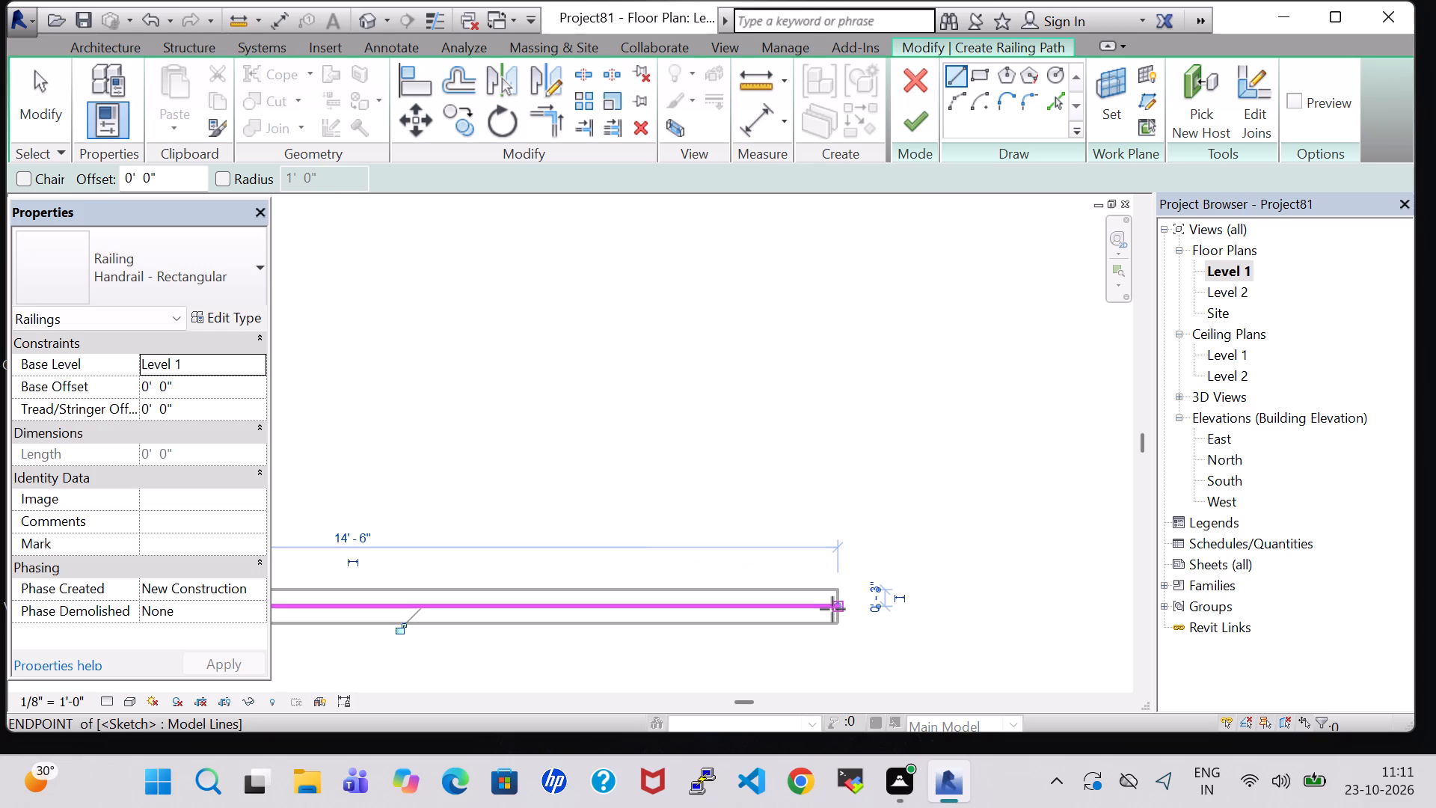
pyautogui.click(913, 133)
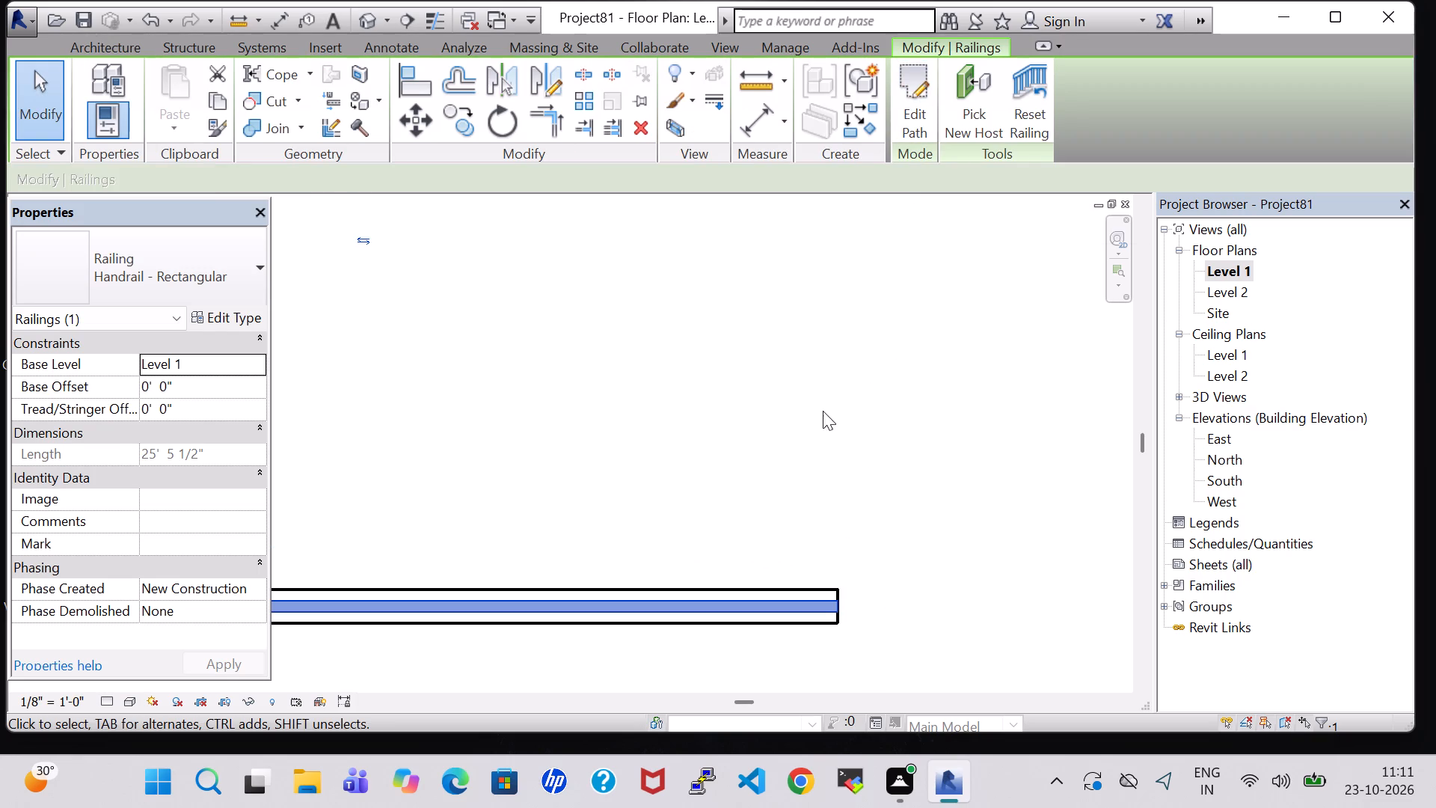
# Change the new railing's type to Glass Panel - Bottom Fill.
pyautogui.click(205, 272)
pyautogui.scroll(9, 202, 328)
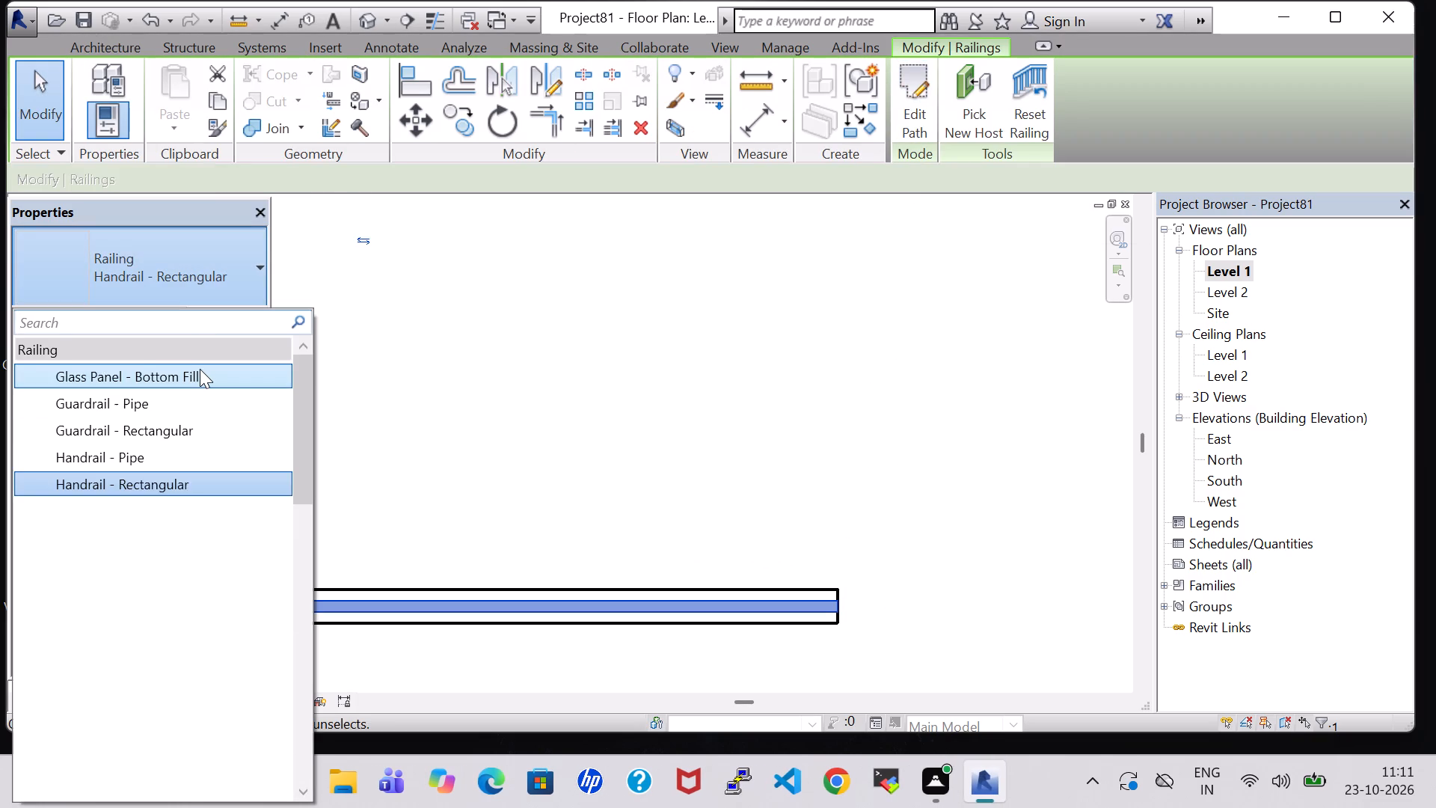
pyautogui.scroll(1, 200, 369)
pyautogui.click(200, 369)
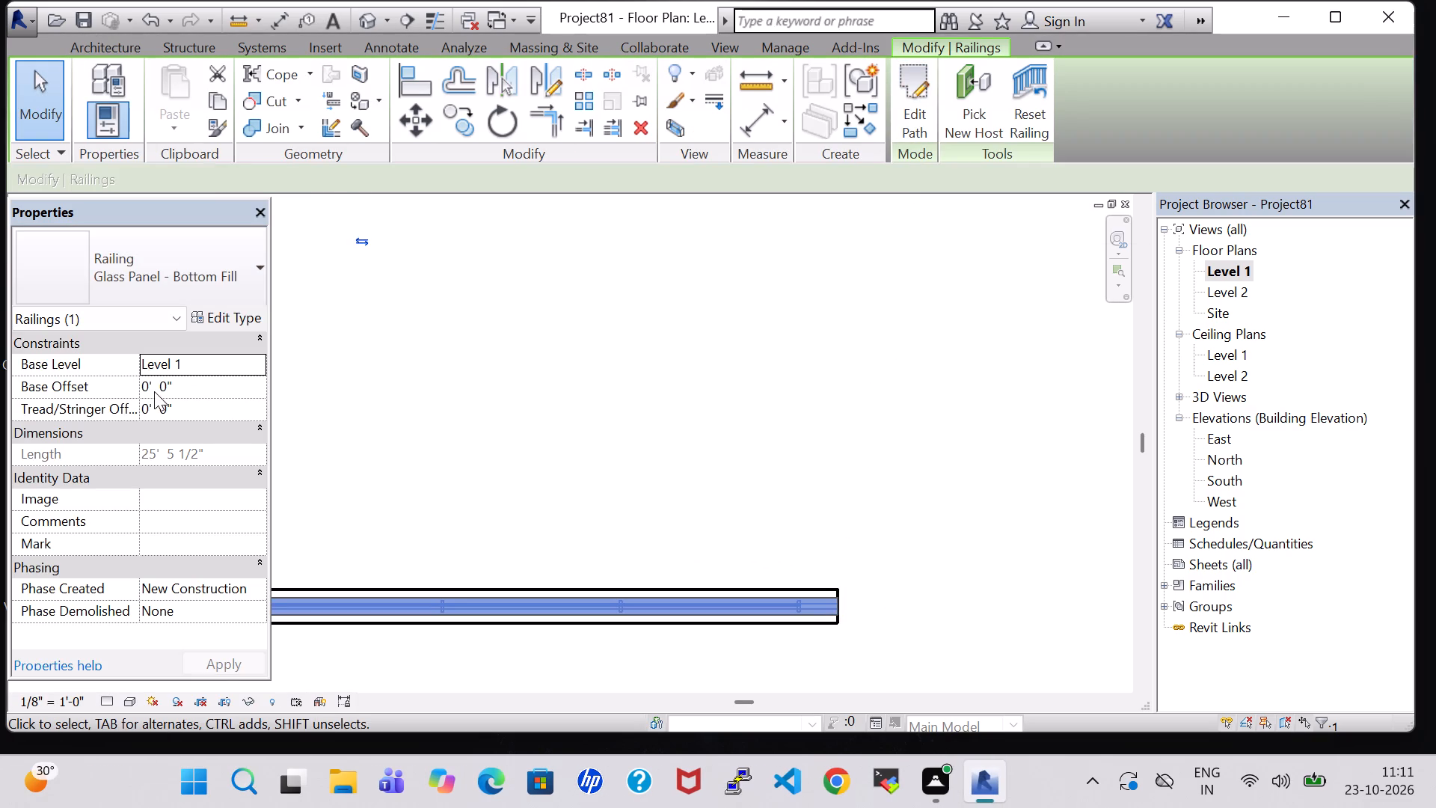
# Set the glass panel railing's base offset to 2' 0".
pyautogui.click(151, 386)
pyautogui.press('BackSpace')
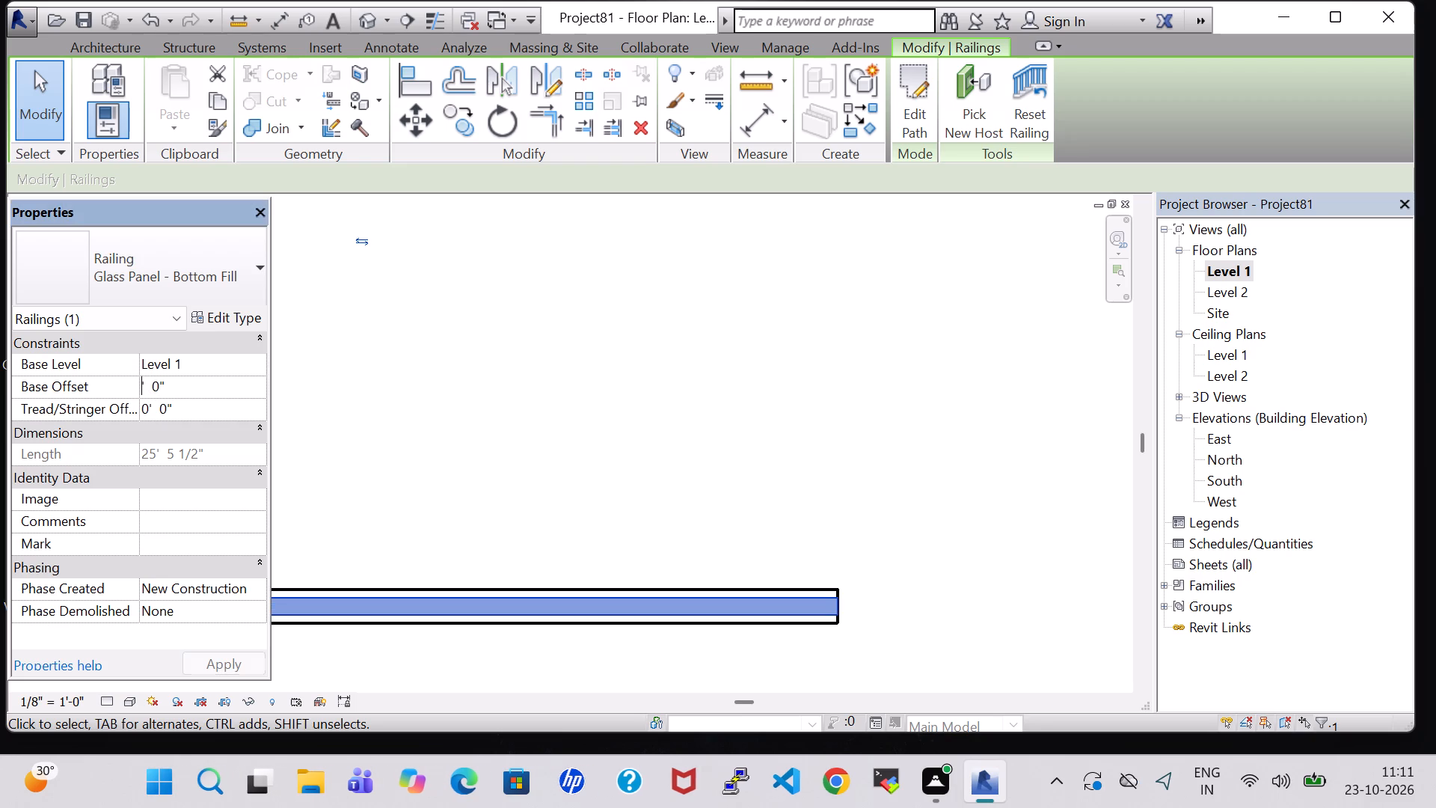
pyautogui.press('2')
pyautogui.click(241, 668)
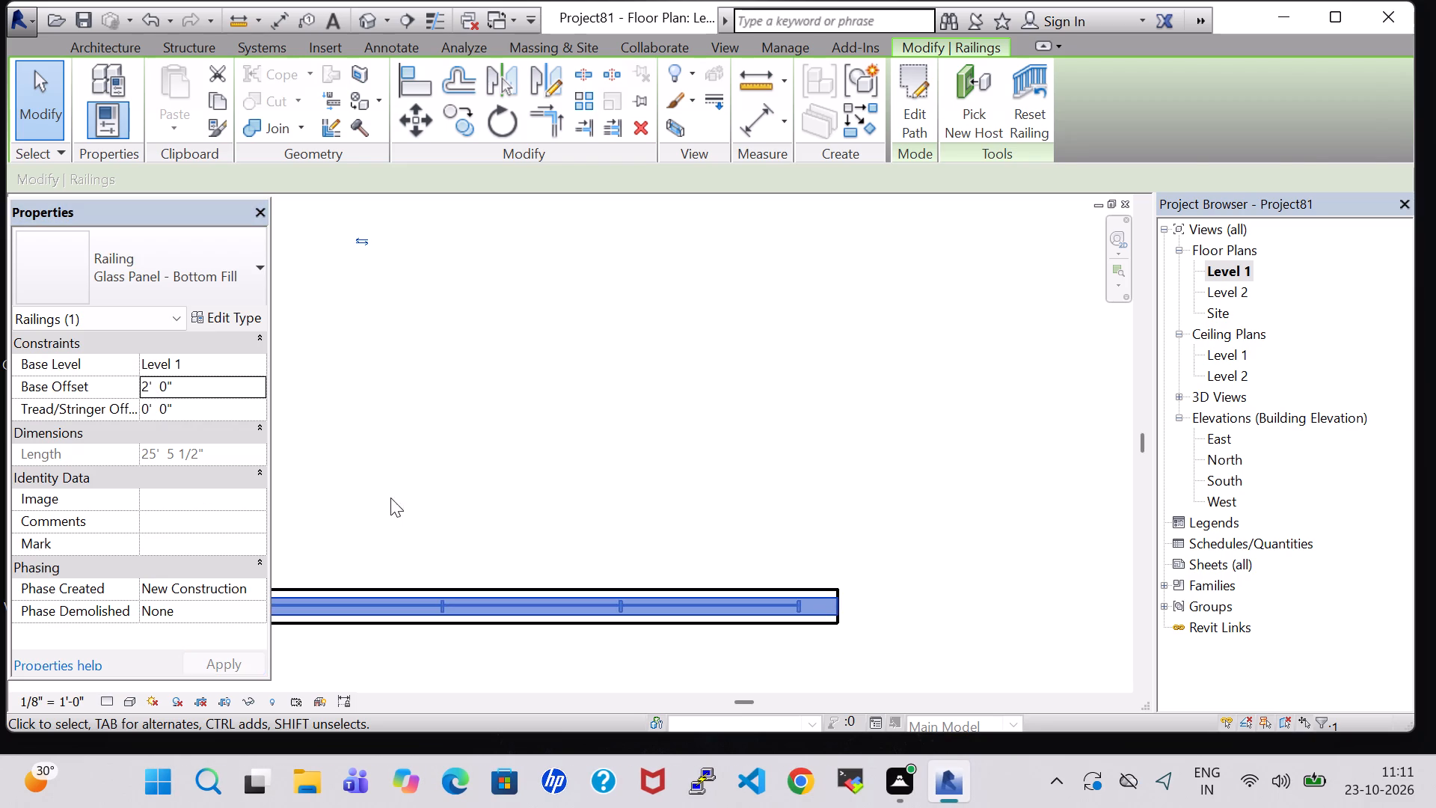
pyautogui.click(423, 400)
# Examine the glass railing on the low front walls in the 3D view and in the Level 1 plan.
pyautogui.click(369, 22)
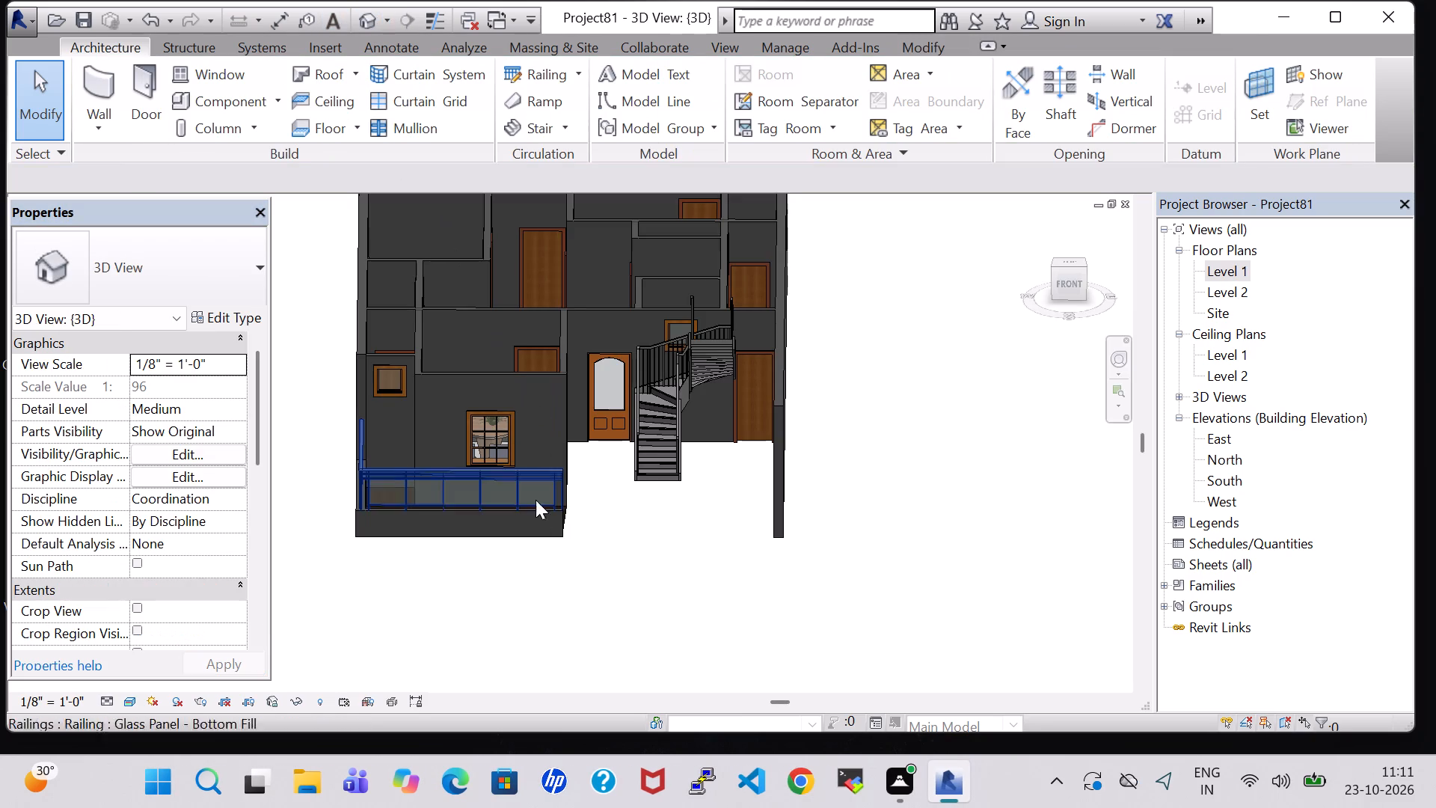
pyautogui.scroll(2, 503, 549)
pyautogui.scroll(1, 390, 570)
pyautogui.keyDown('shift'); pyautogui.moveTo(390, 570); pyautogui.dragTo(410, 603, button='middle'); pyautogui.keyUp('shift')
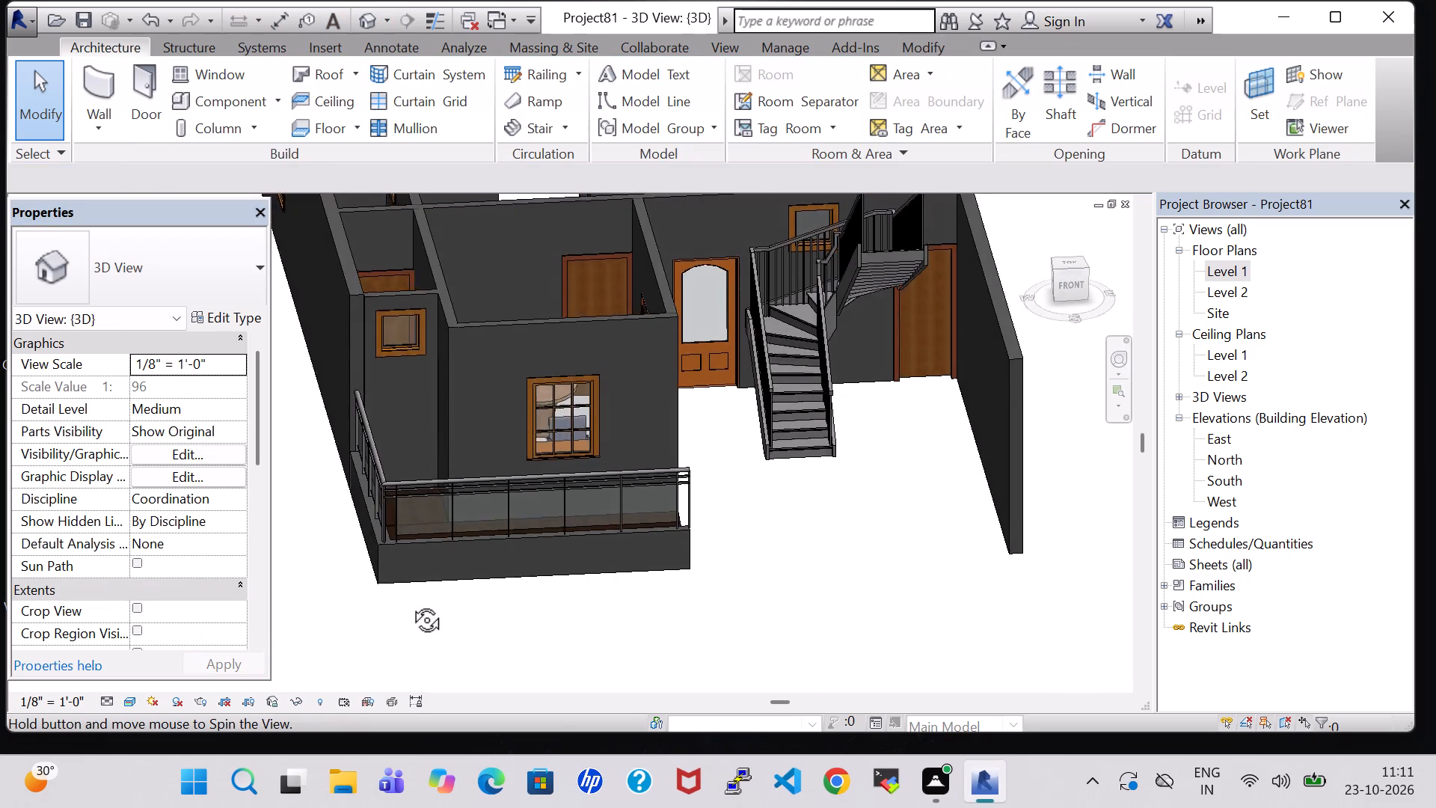
pyautogui.keyDown('shift'); pyautogui.moveTo(410, 603); pyautogui.dragTo(407, 629, button='middle'); pyautogui.keyUp('shift')
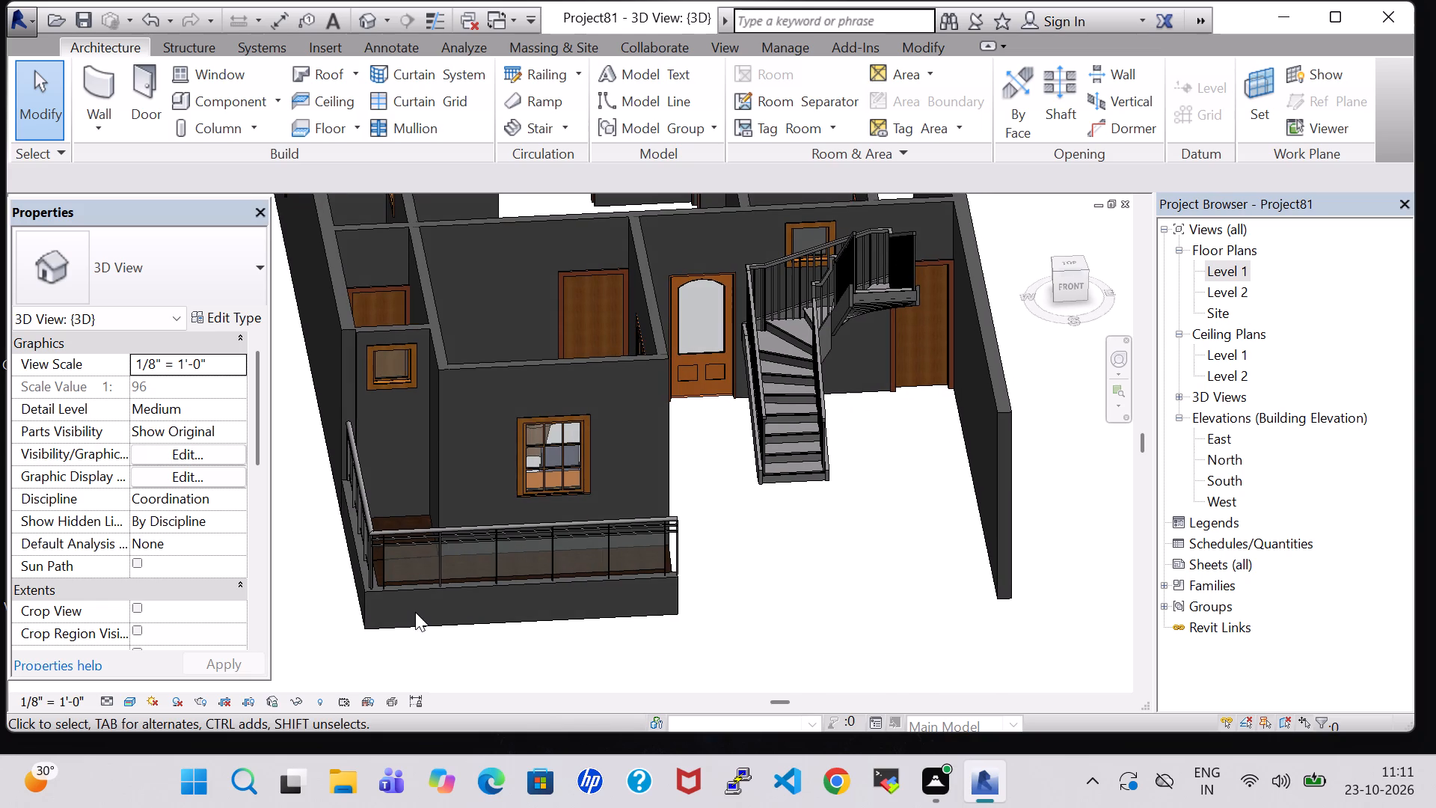
pyautogui.moveTo(415, 612); pyautogui.dragTo(411, 574, button='middle')
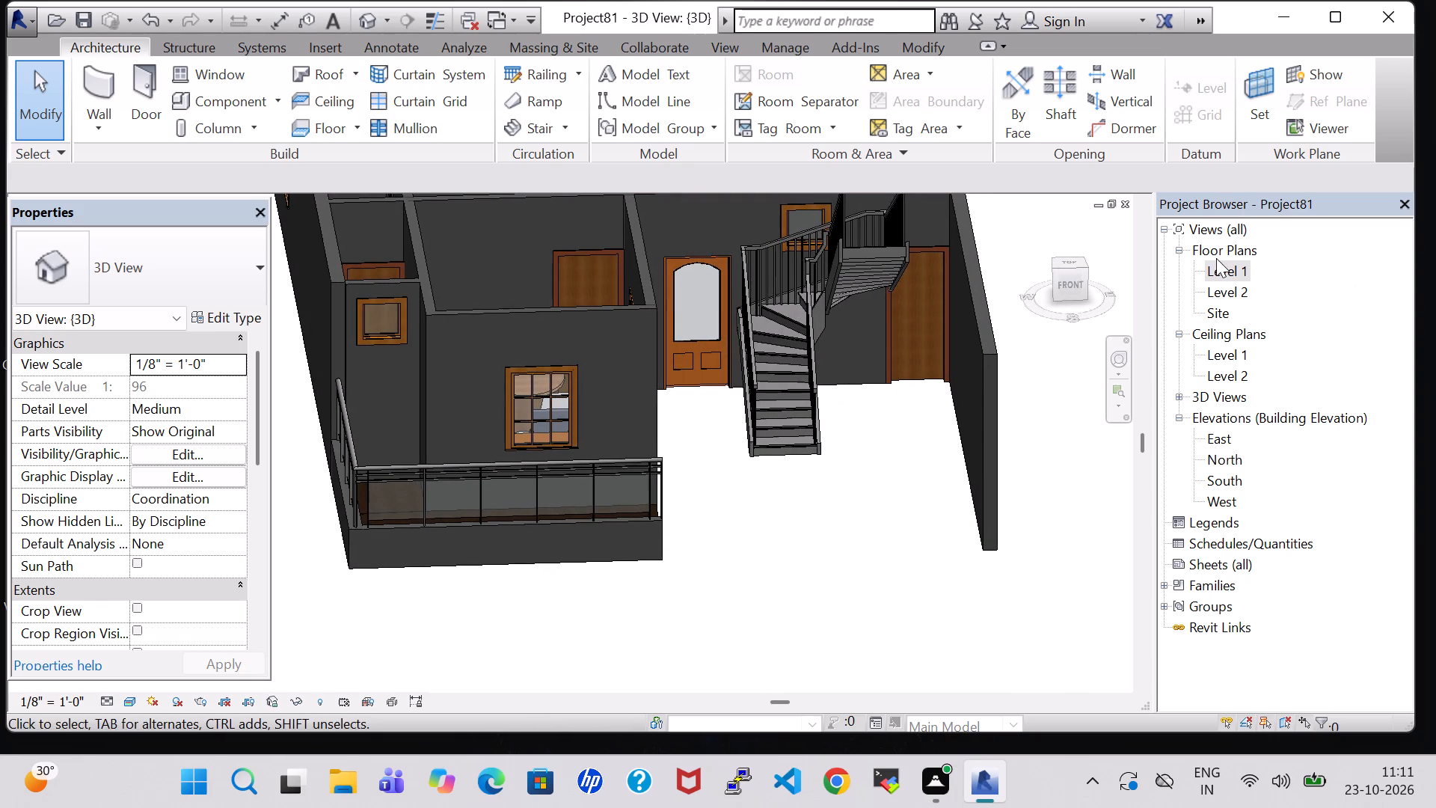
pyautogui.doubleClick(1216, 267)
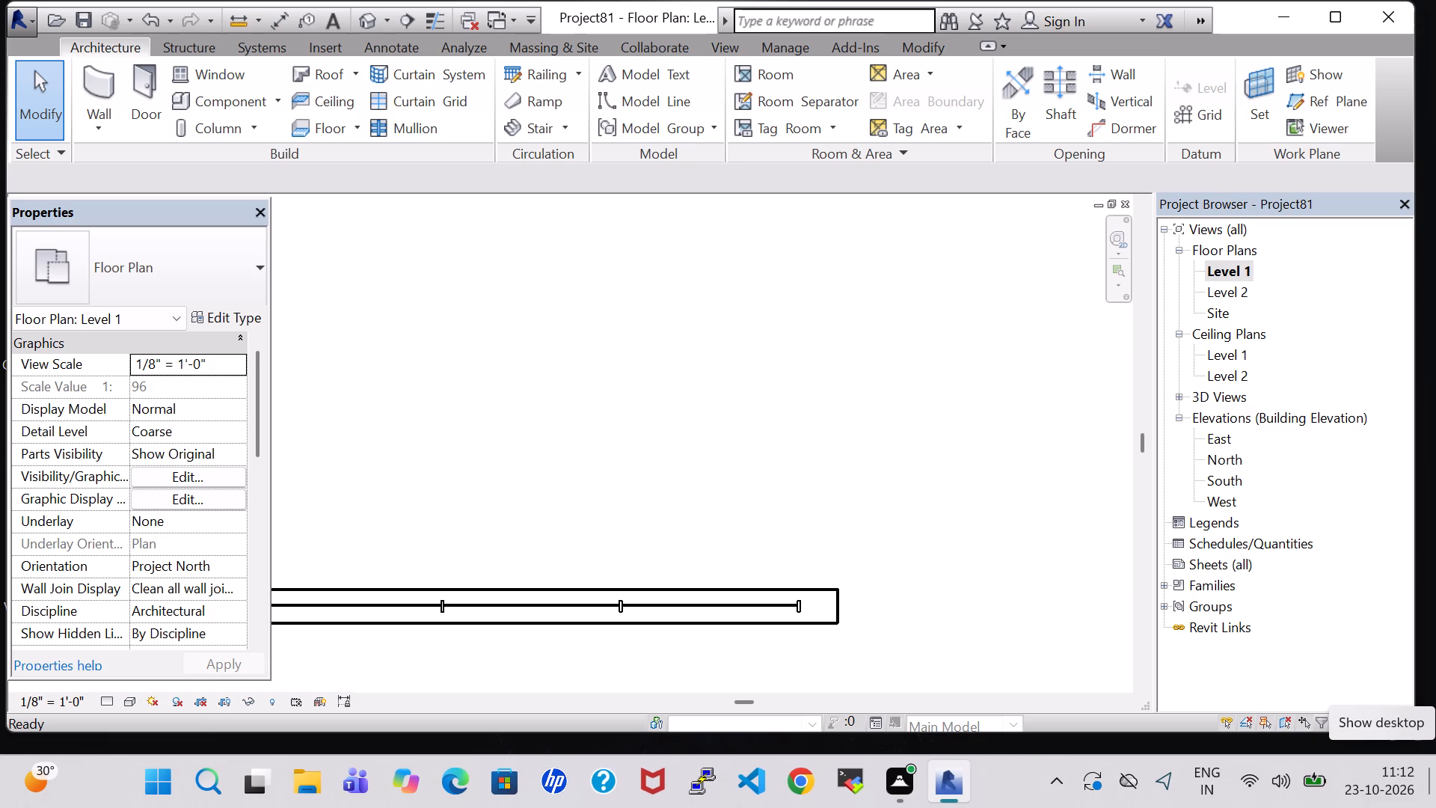
pyautogui.scroll(-4, 573, 469)
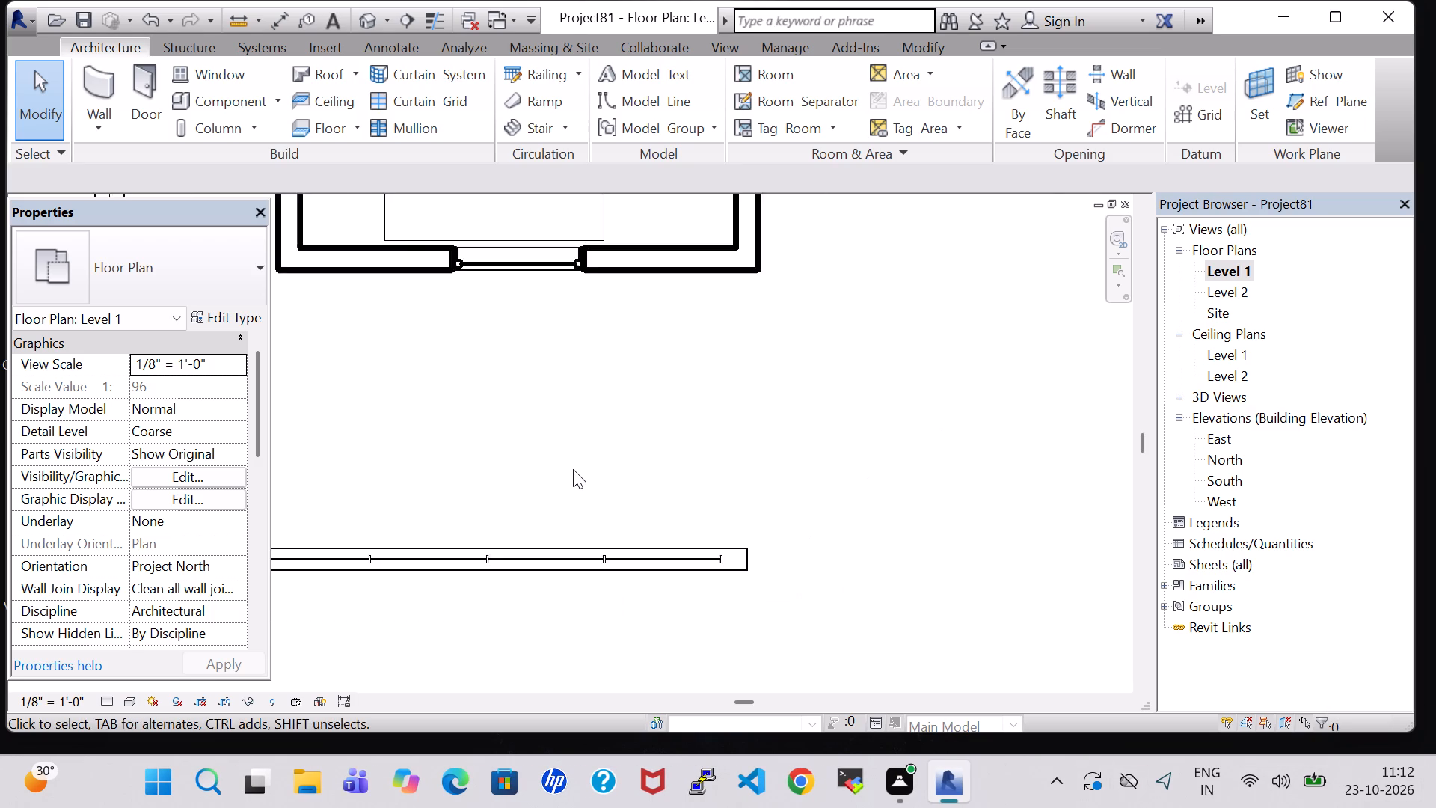
pyautogui.scroll(-1, 573, 469)
pyautogui.moveTo(571, 469); pyautogui.dragTo(946, 469, button='middle')
pyautogui.moveTo(791, 426); pyautogui.dragTo(737, 520, button='middle')
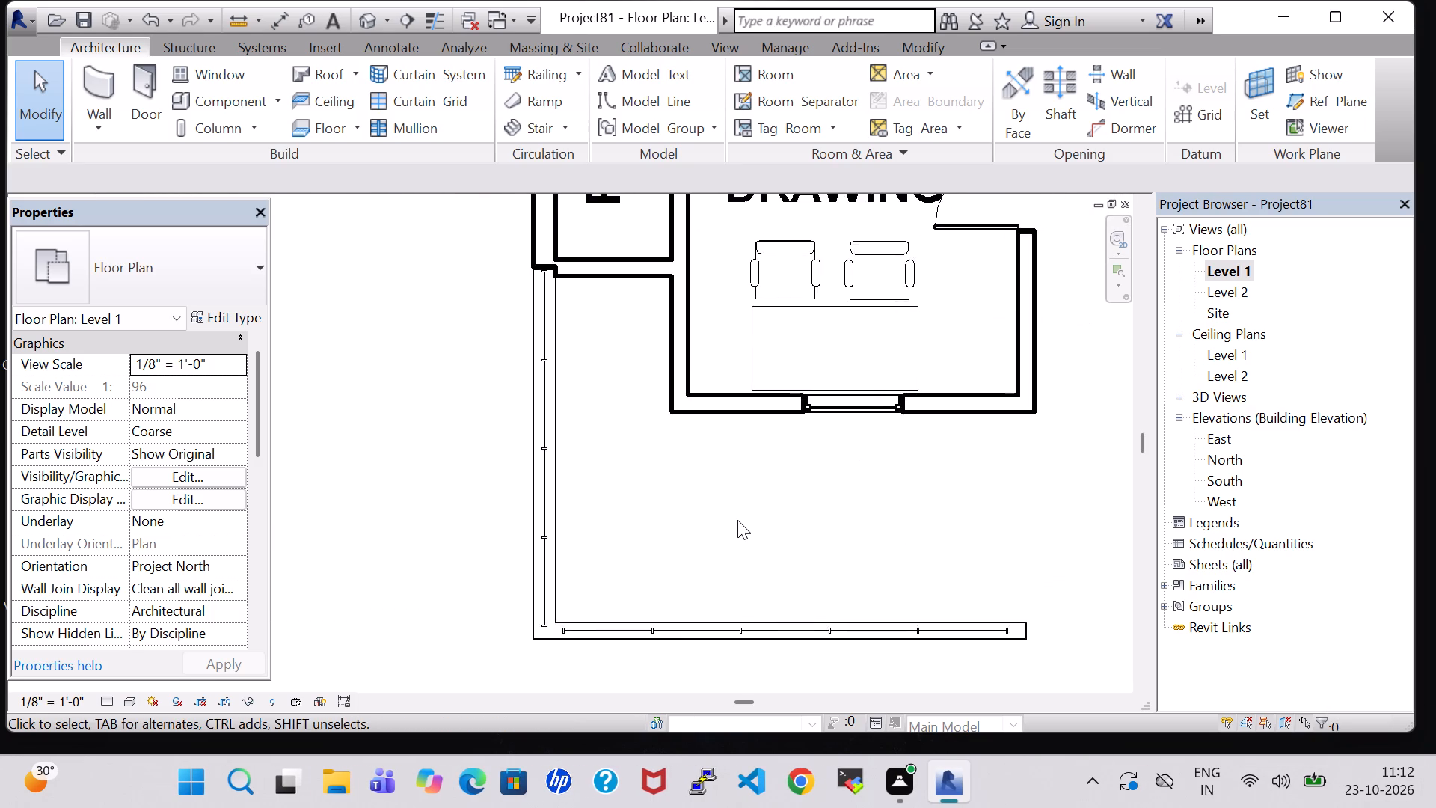
pyautogui.scroll(-1, 737, 520)
pyautogui.moveTo(737, 520); pyautogui.dragTo(675, 517, button='middle')
pyautogui.doubleClick(1221, 266)
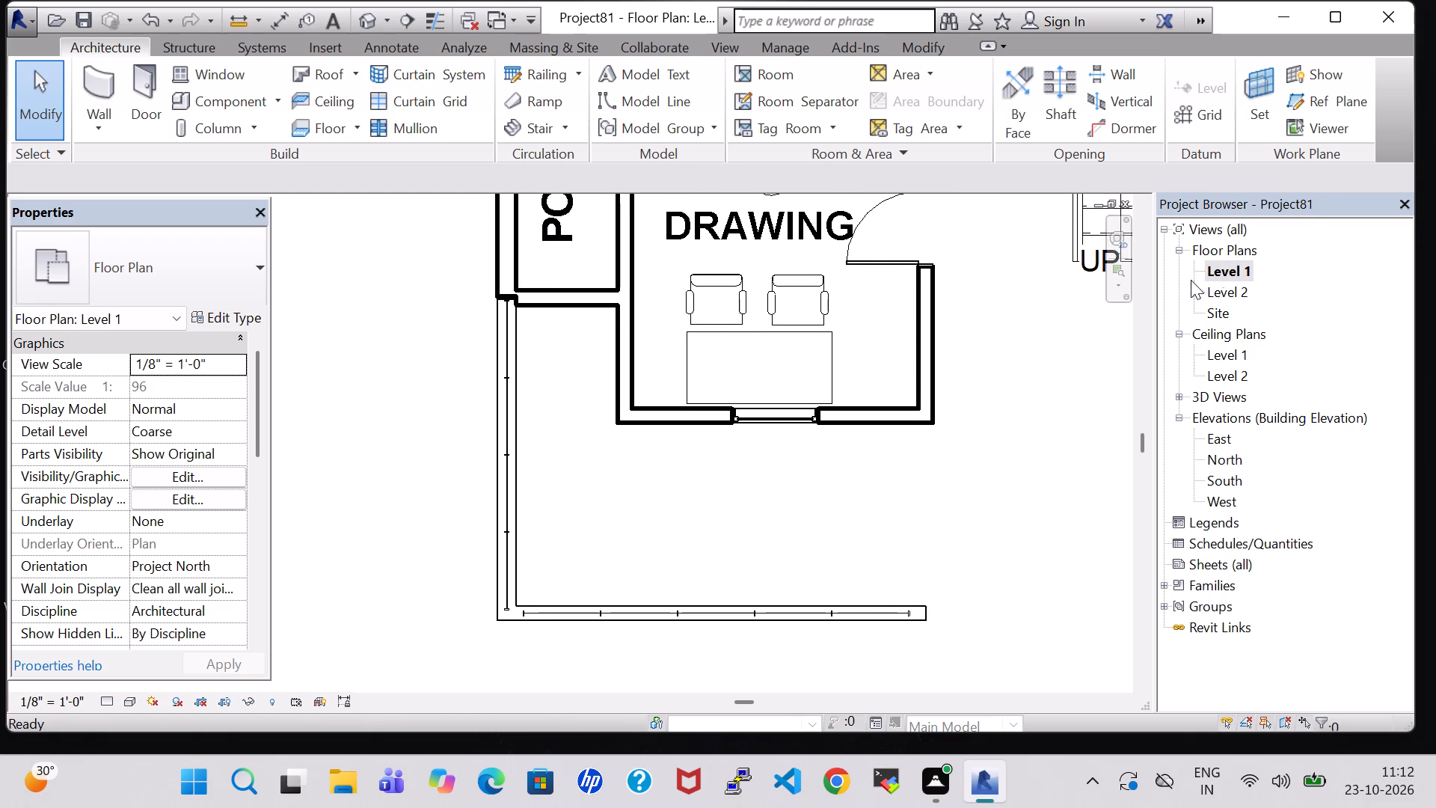
pyautogui.click(369, 19)
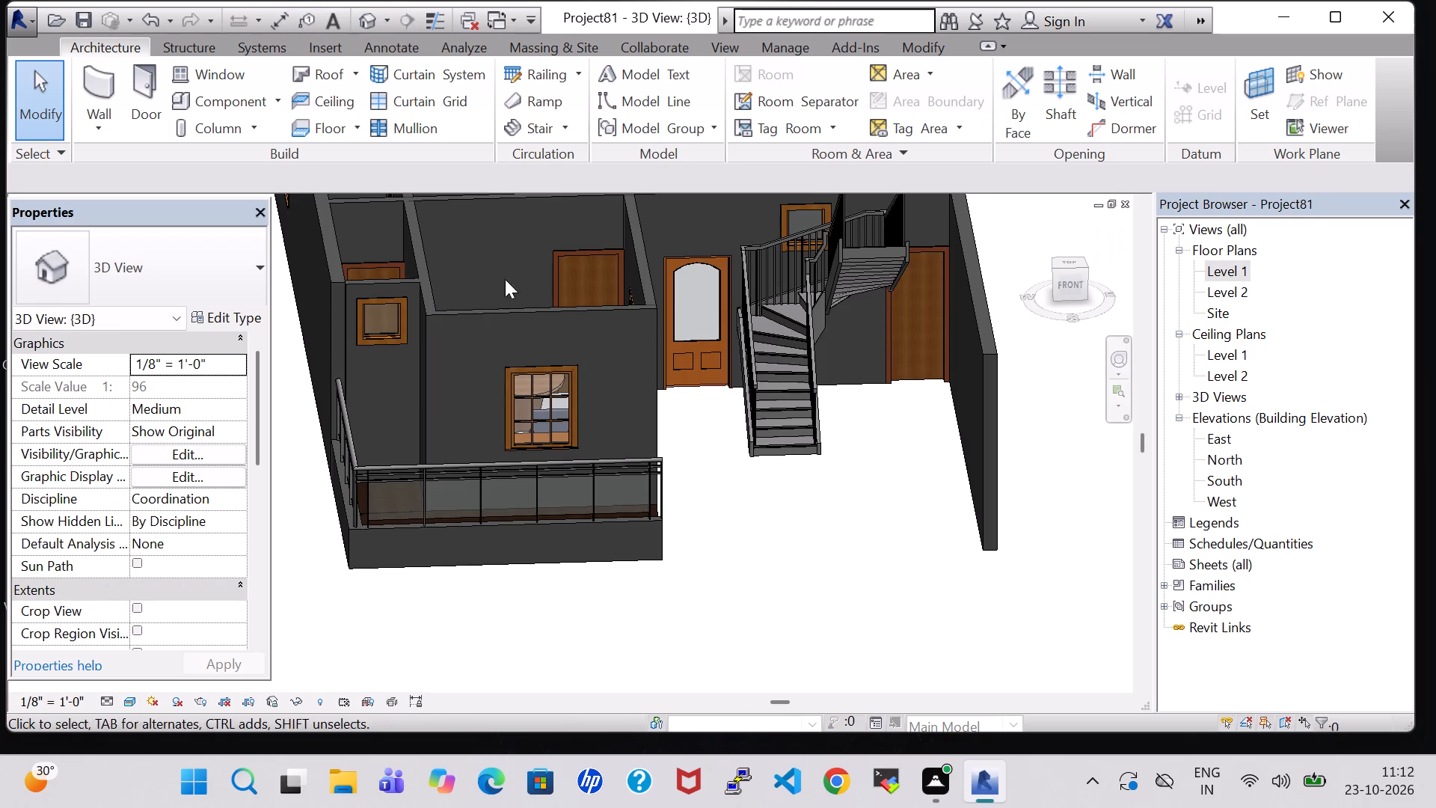
pyautogui.keyDown('shift'); pyautogui.moveTo(699, 477); pyautogui.dragTo(699, 492, button='middle'); pyautogui.keyUp('shift')
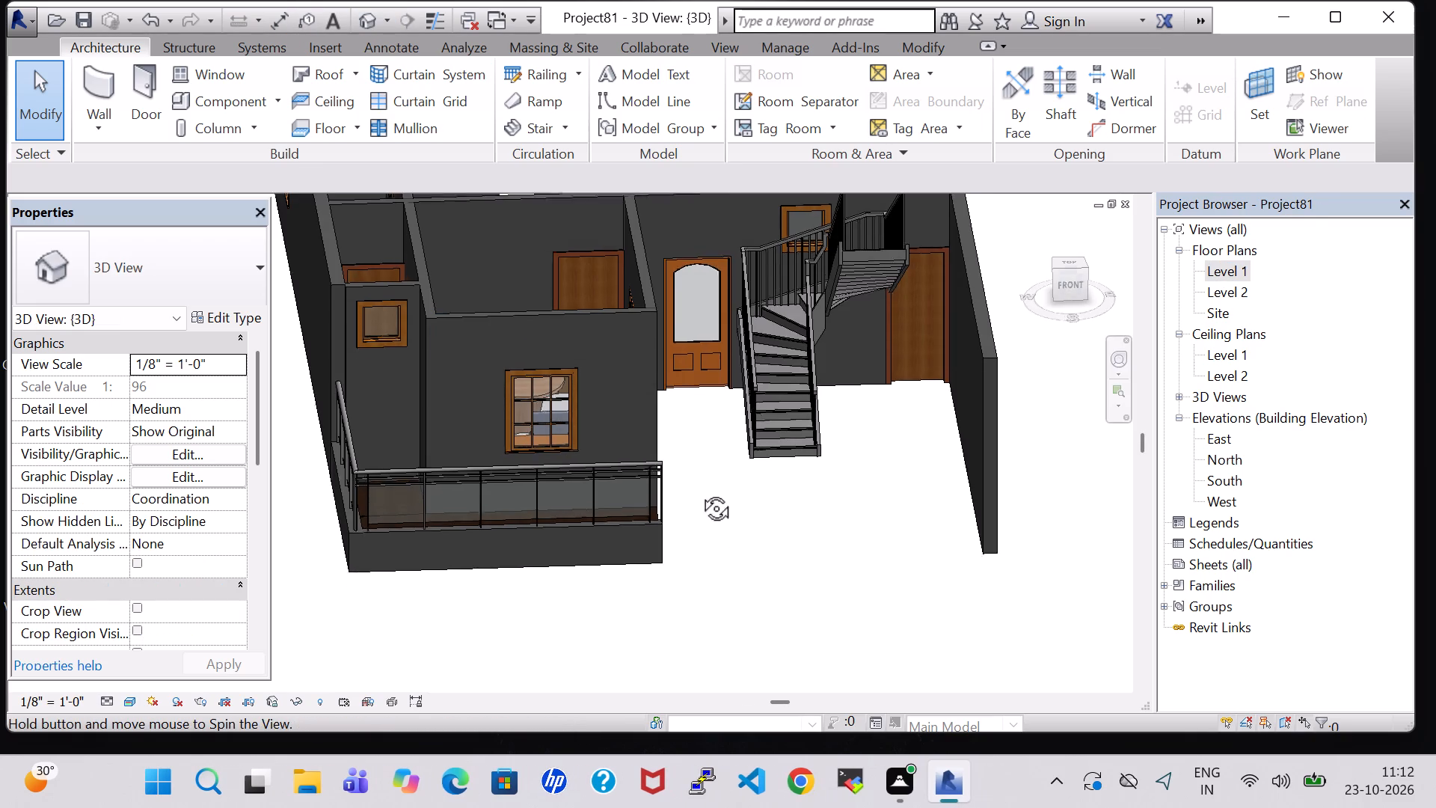
pyautogui.keyDown('shift'); pyautogui.moveTo(699, 492); pyautogui.dragTo(671, 605, button='middle'); pyautogui.keyUp('shift')
pyautogui.moveTo(671, 605); pyautogui.dragTo(690, 450, button='middle')
pyautogui.middleClick(690, 438)
pyautogui.moveTo(603, 480); pyautogui.dragTo(663, 524, button='middle')
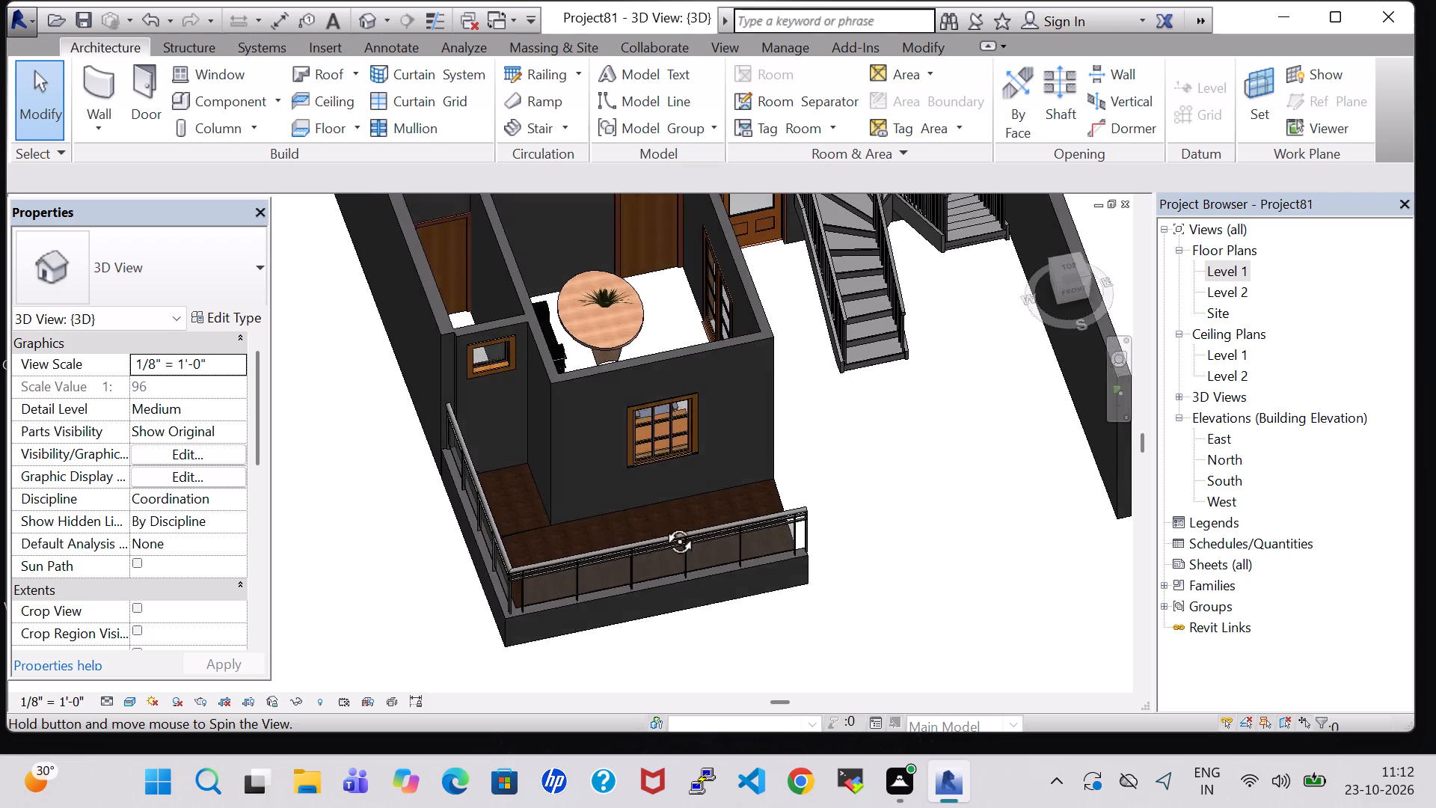
pyautogui.moveTo(663, 524); pyautogui.dragTo(595, 450, button='middle')
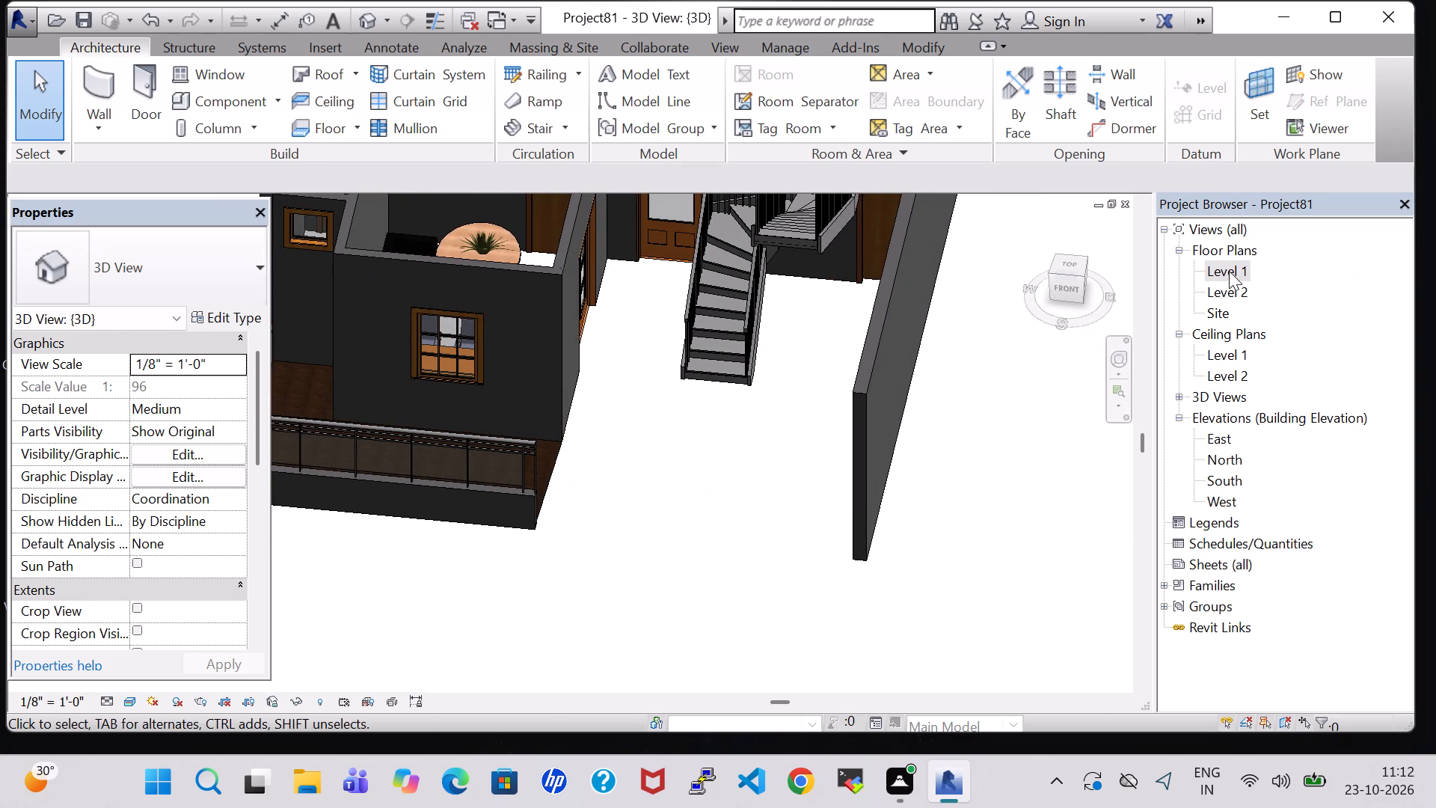
# Start a toposurface in the Level 1 plan, placing 0' 0" elevation points where the hall's front wall meets the drawing room and outer side walls.
pyautogui.doubleClick(1229, 271)
pyautogui.scroll(-3, 970, 329)
pyautogui.moveTo(970, 329); pyautogui.dragTo(656, 331, button='middle')
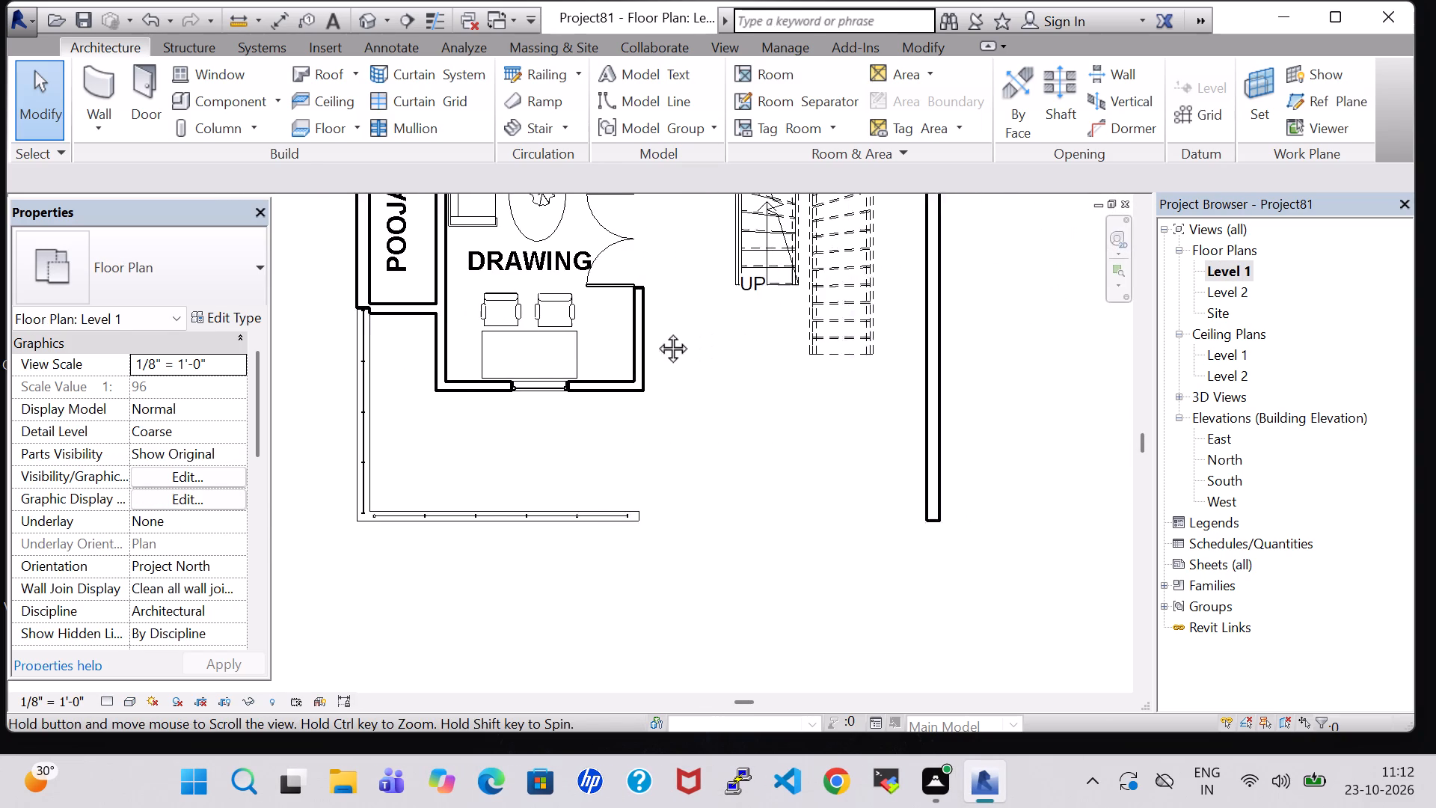
pyautogui.moveTo(656, 331); pyautogui.dragTo(654, 331, button='middle')
pyautogui.middleClick(654, 333)
pyautogui.moveTo(654, 333); pyautogui.dragTo(640, 460, button='middle')
pyautogui.scroll(5, 579, 358)
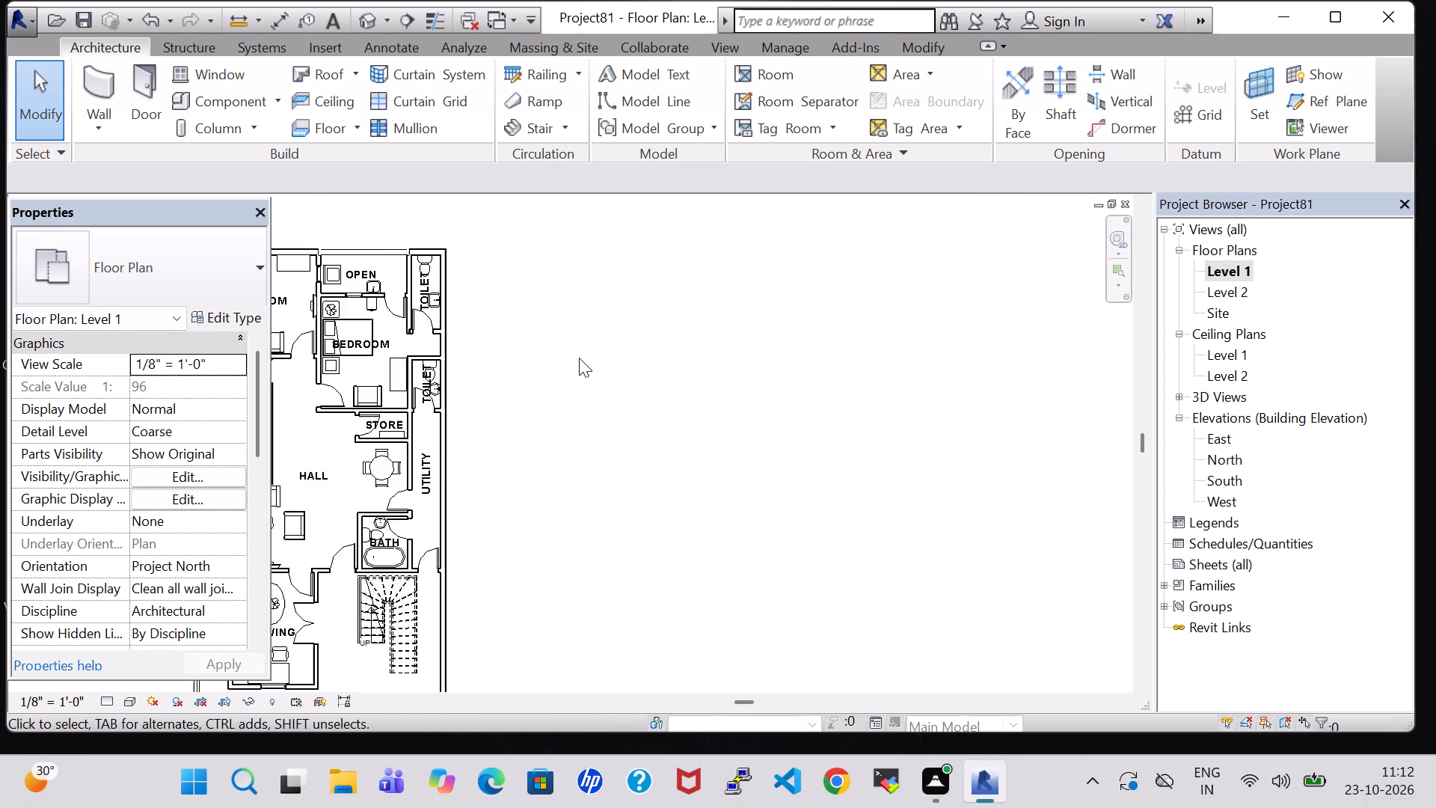
pyautogui.scroll(6, 579, 358)
pyautogui.moveTo(397, 480); pyautogui.dragTo(554, 364, button='middle')
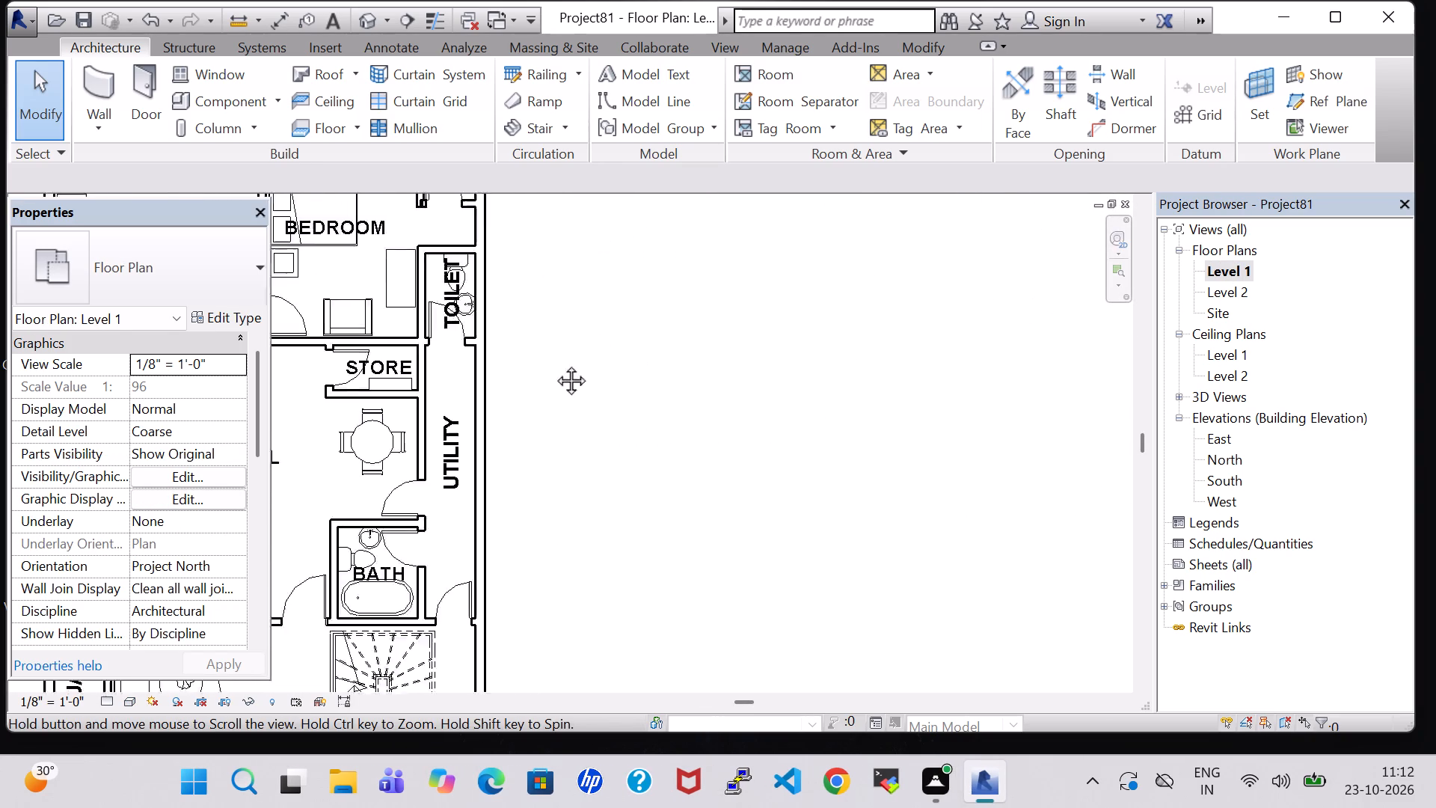
pyautogui.moveTo(554, 364); pyautogui.dragTo(731, 311, button='middle')
pyautogui.moveTo(757, 307); pyautogui.dragTo(808, 299, button='middle')
pyautogui.moveTo(863, 468); pyautogui.dragTo(932, 296, button='middle')
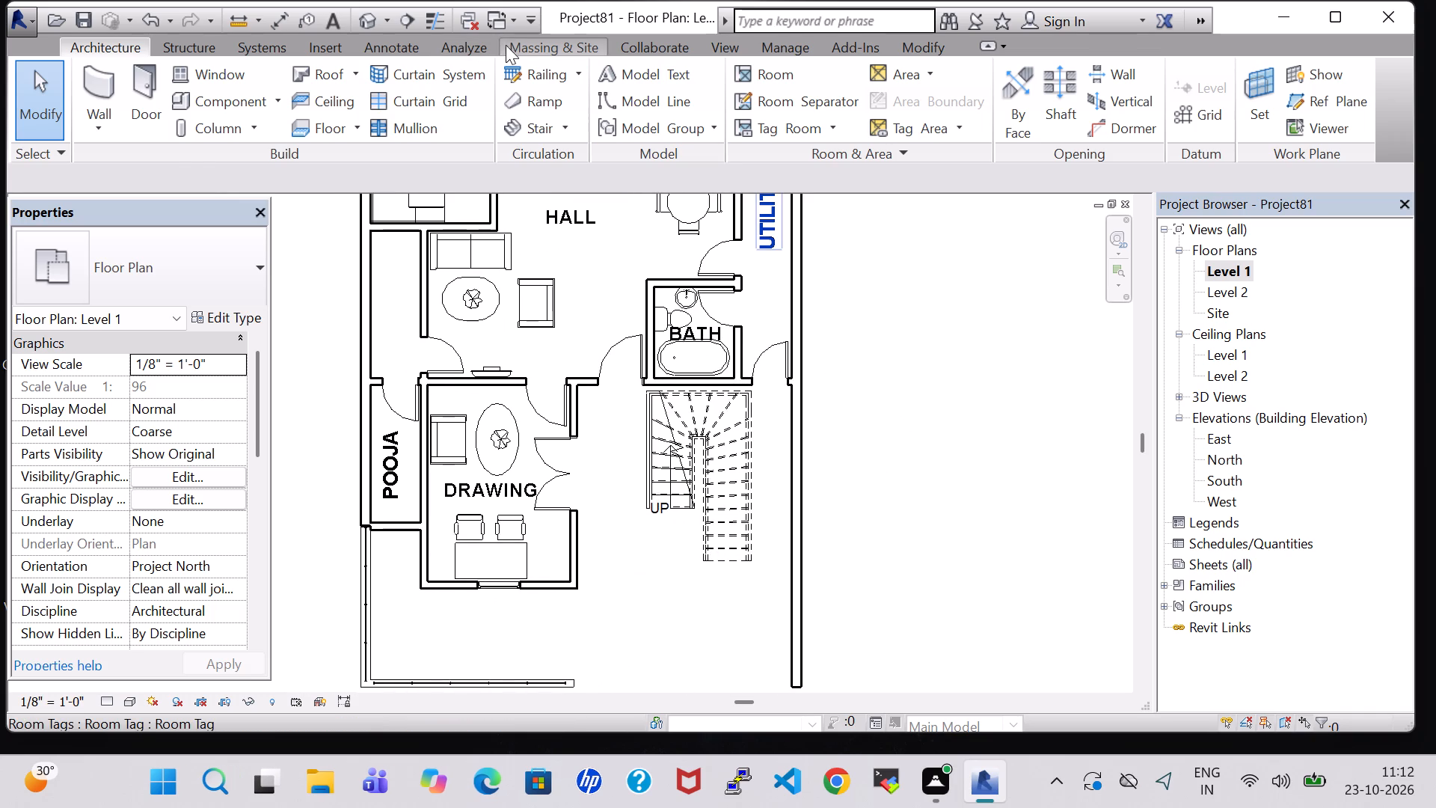
pyautogui.click(544, 45)
pyautogui.click(512, 84)
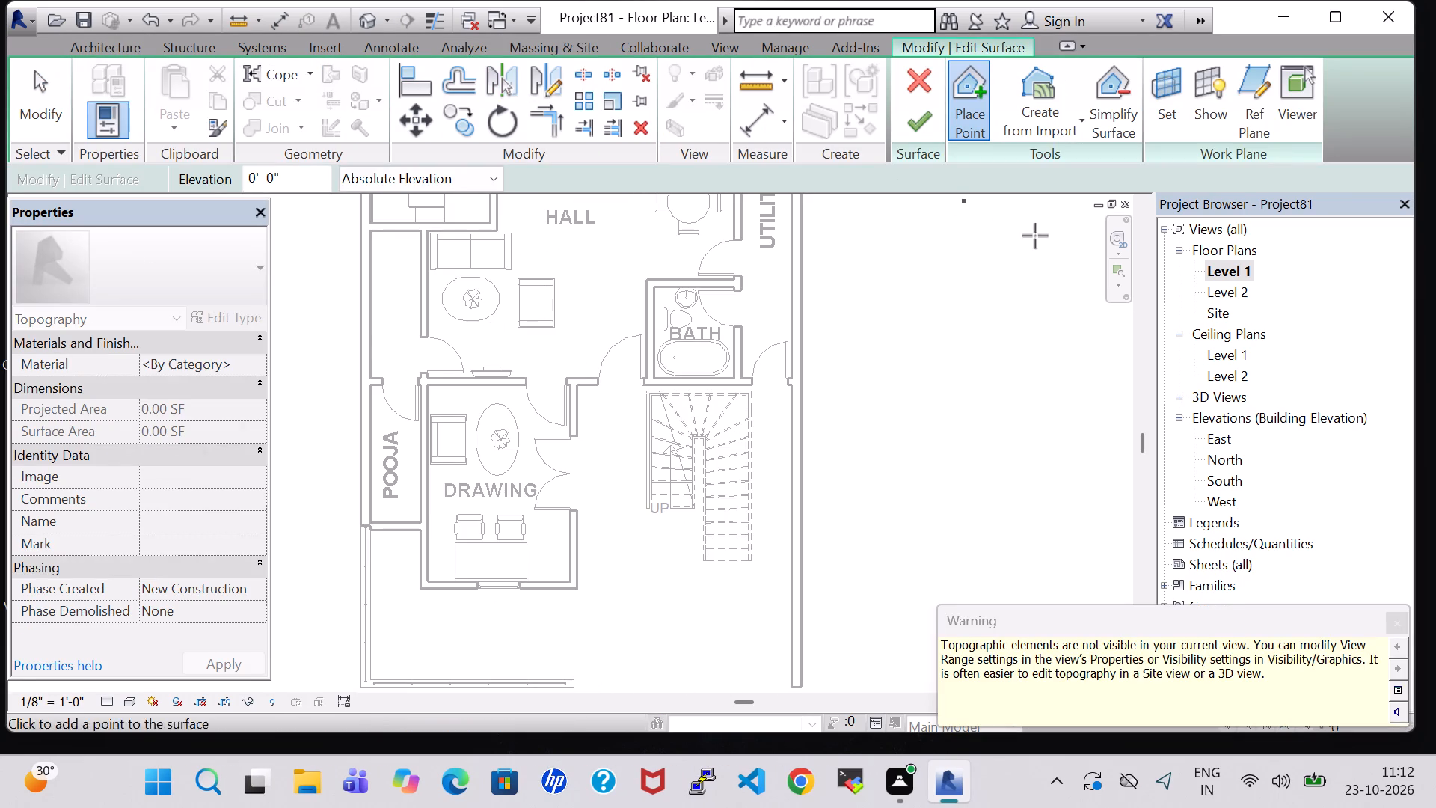
pyautogui.click(1406, 624)
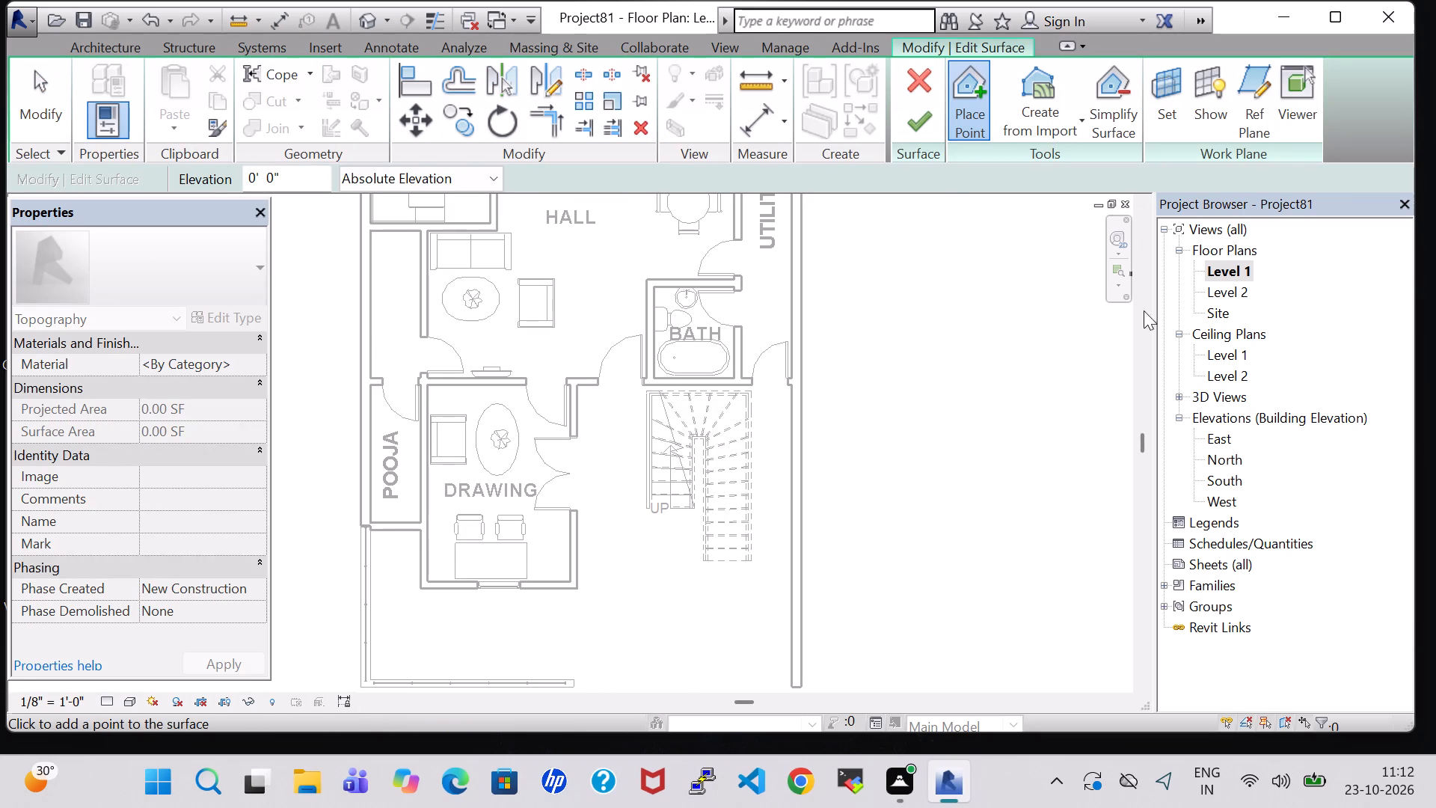
pyautogui.scroll(5, 596, 421)
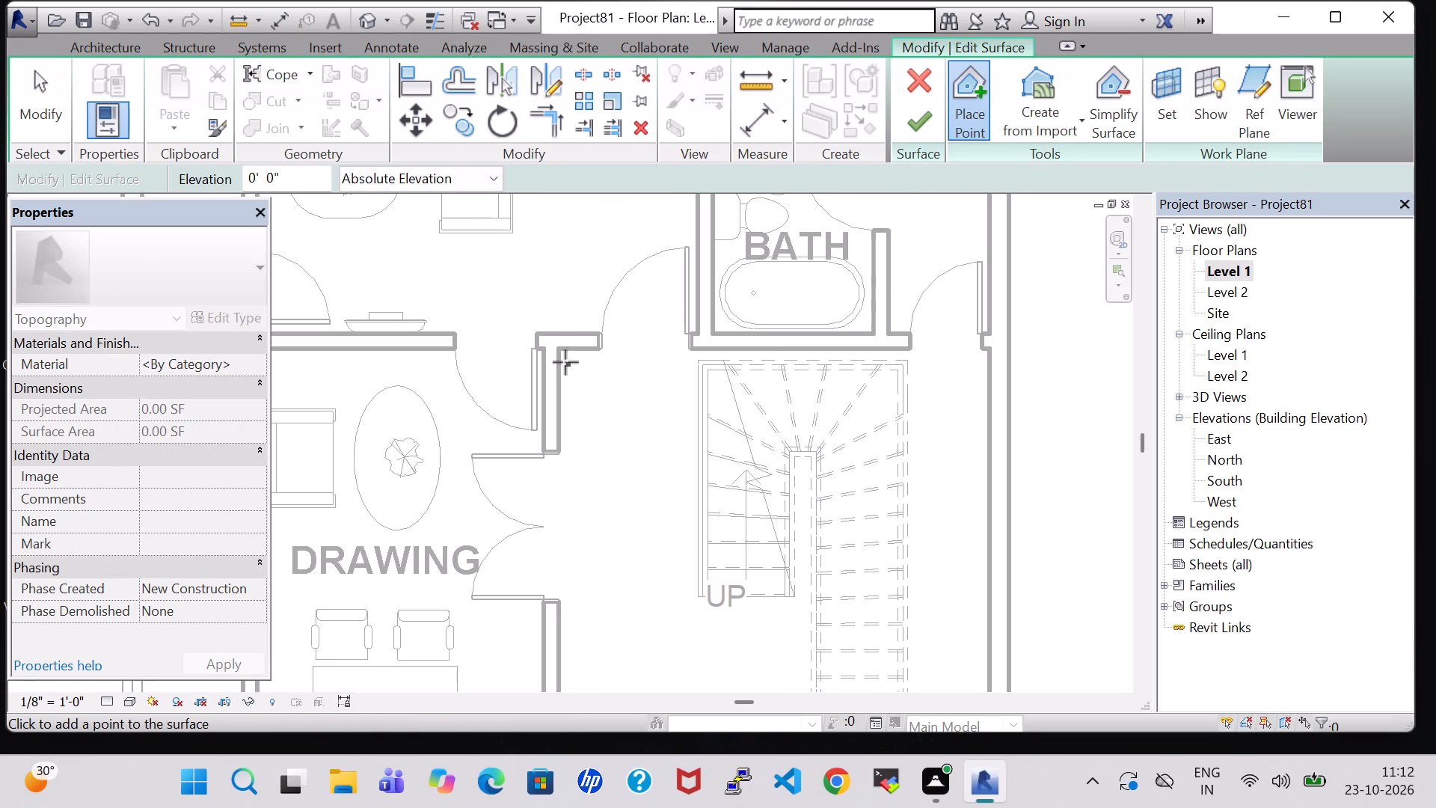
pyautogui.click(557, 352)
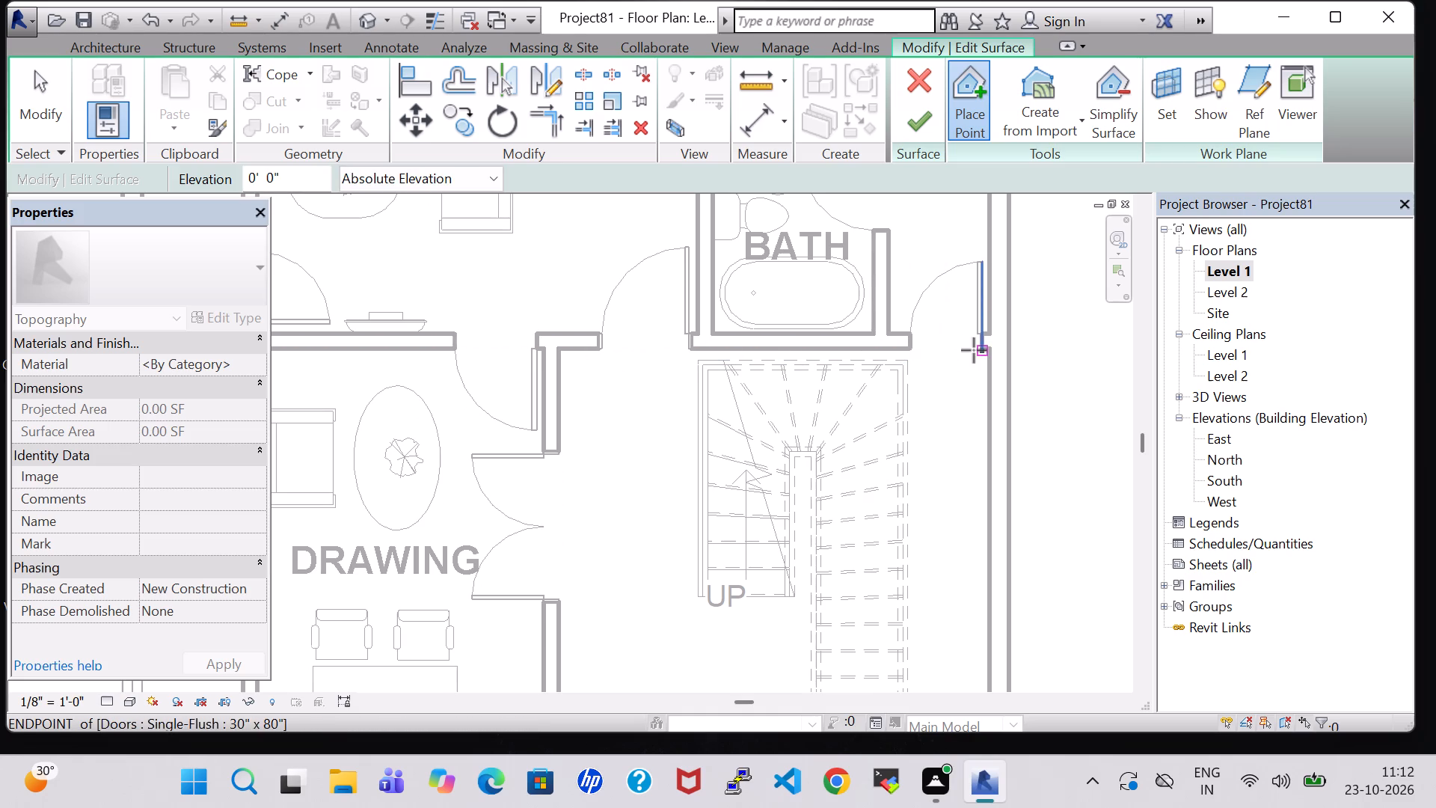
pyautogui.click(989, 351)
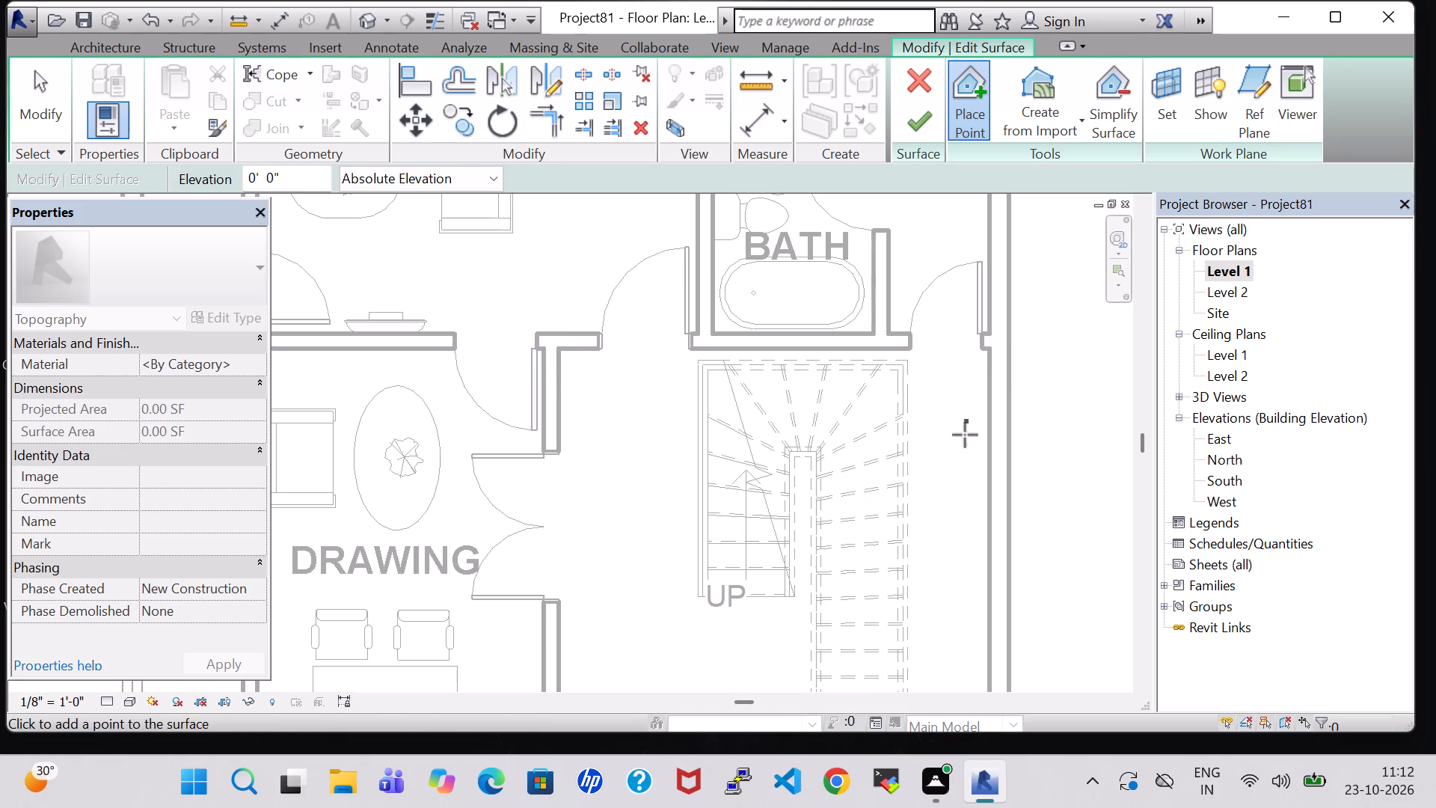
# Place toposurface points at the front ends of the outer side wall and the low front wall, and finish the surface.
pyautogui.moveTo(929, 670); pyautogui.dragTo(921, 379, button='middle')
pyautogui.moveTo(913, 343); pyautogui.dragTo(908, 318, button='middle')
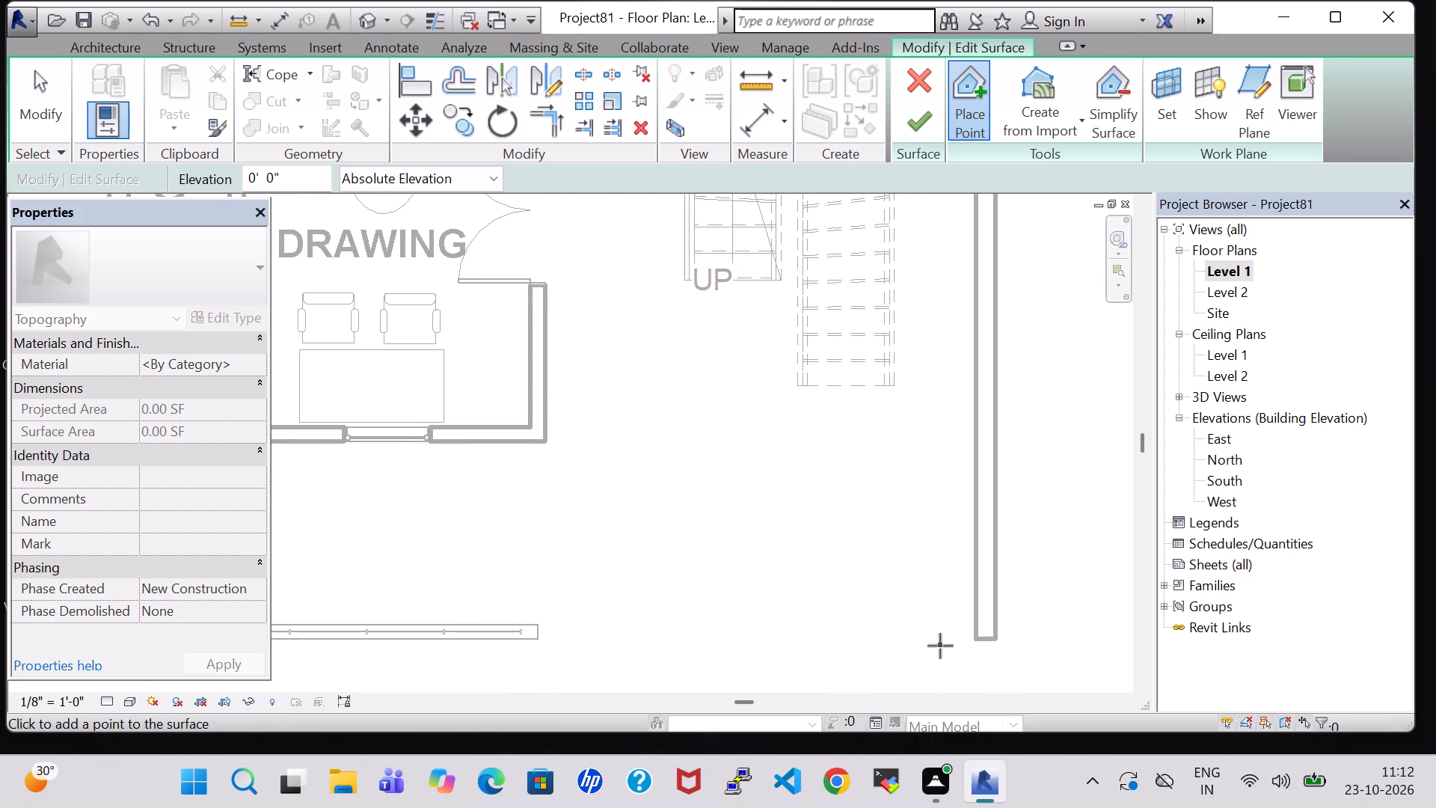
pyautogui.click(978, 643)
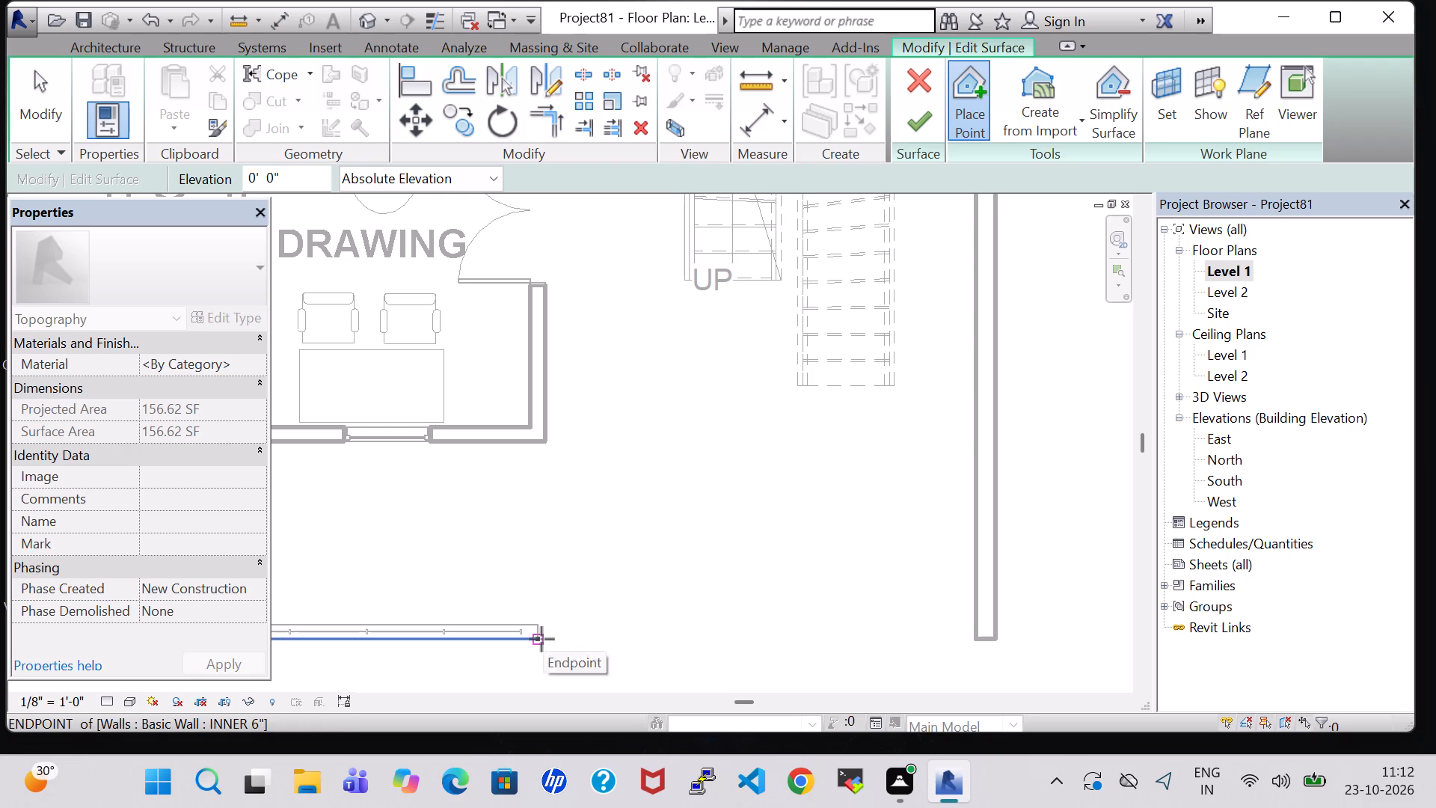
pyautogui.click(536, 639)
pyautogui.click(913, 123)
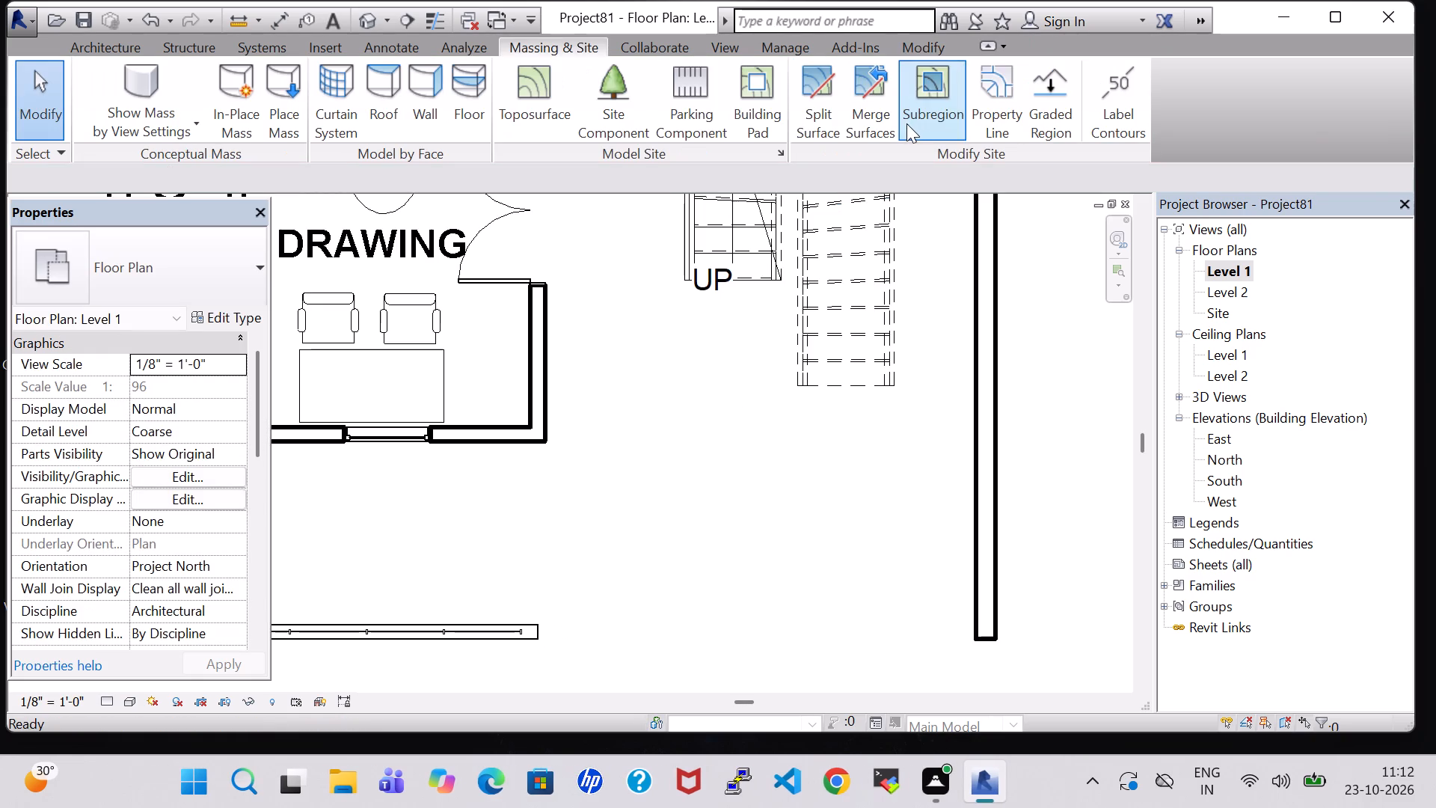
# Edit the stair area's toposurface in 3D, adding 0' 0" elevation points beside the glazed entry door and the utility passage door, and finish it.
pyautogui.click(361, 7)
pyautogui.click(365, 14)
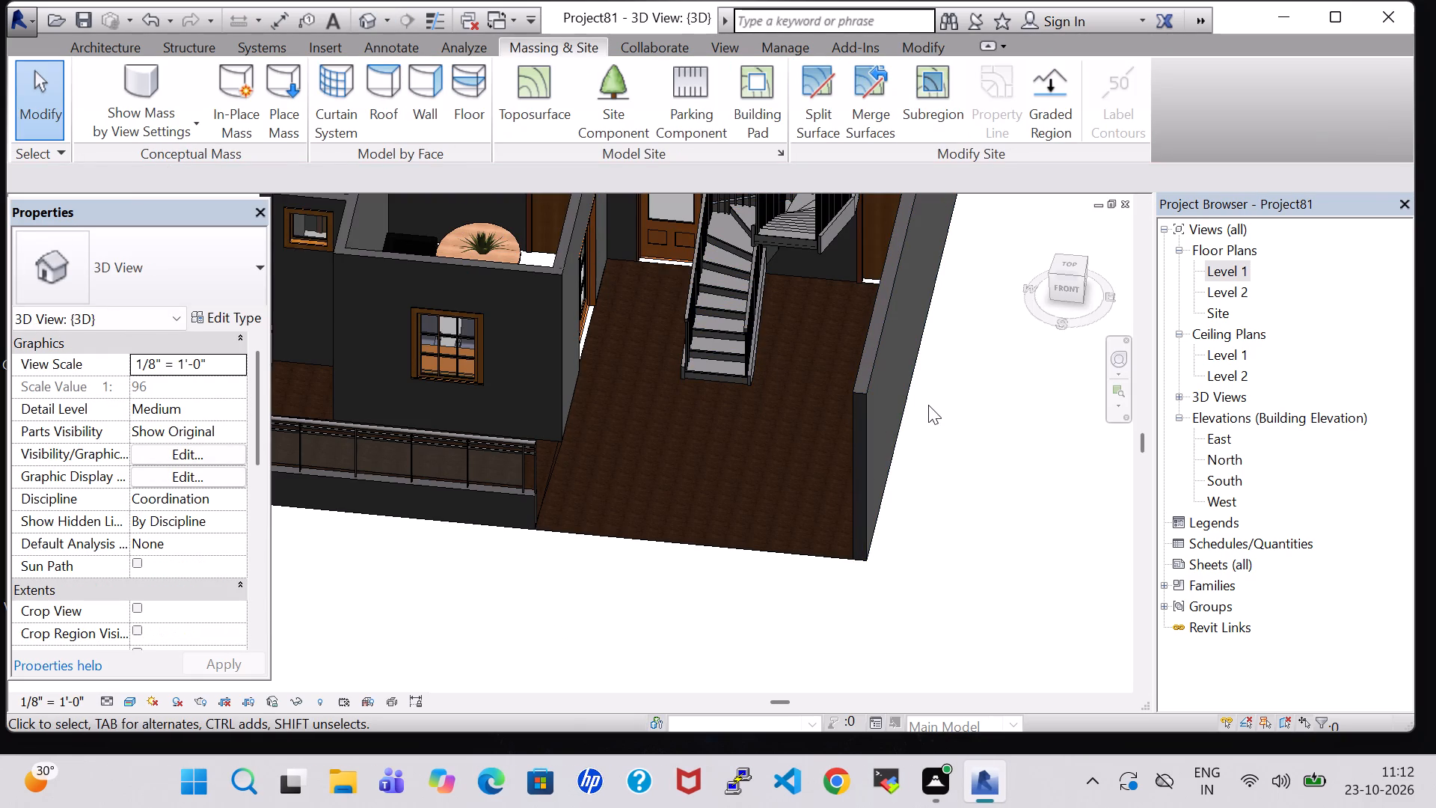
pyautogui.keyDown('shift'); pyautogui.scroll(1, 928, 405); pyautogui.keyUp('shift')
pyautogui.keyDown('shift'); pyautogui.moveTo(928, 405); pyautogui.dragTo(939, 587, button='middle'); pyautogui.keyUp('shift')
pyautogui.scroll(1, 1004, 451)
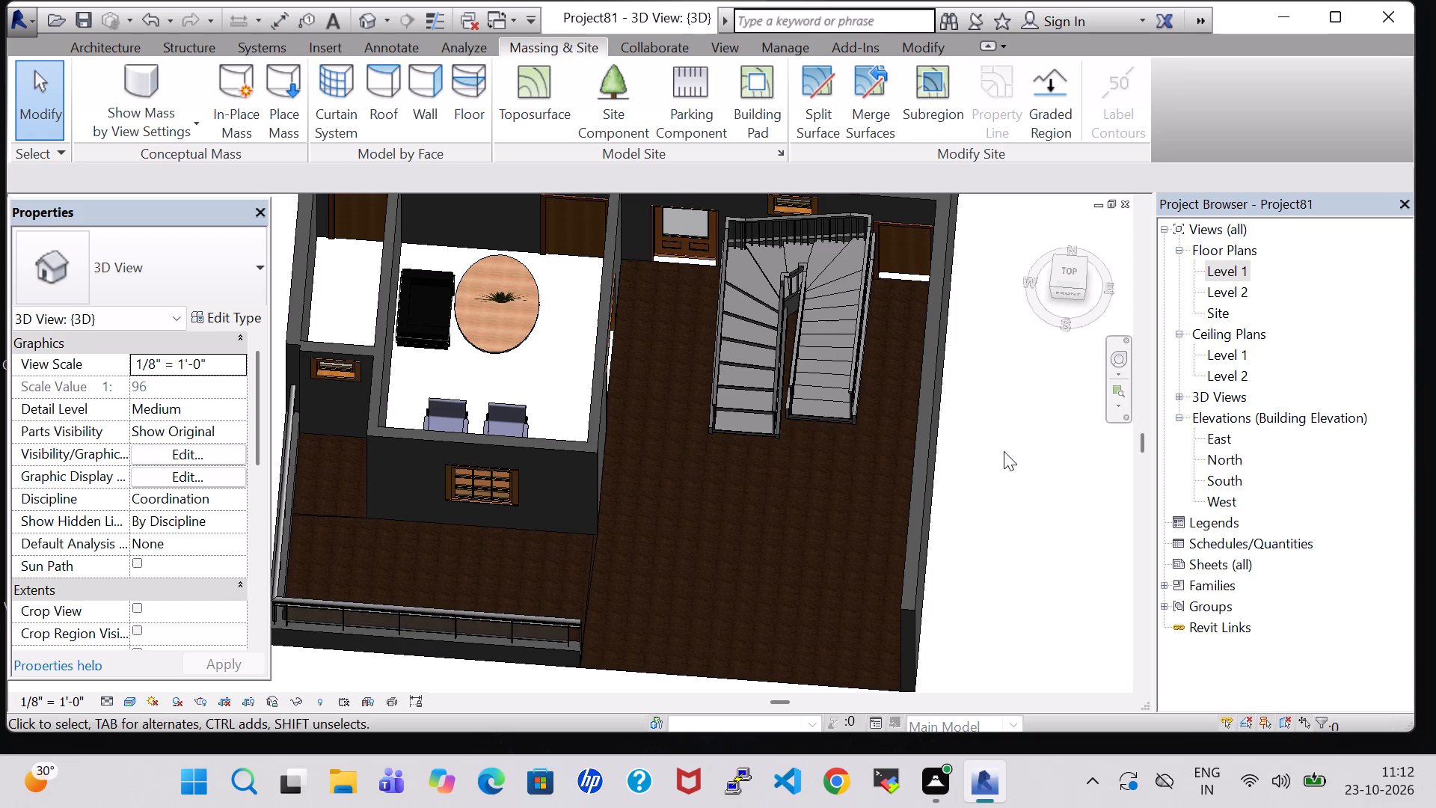
pyautogui.scroll(2, 1004, 451)
pyautogui.moveTo(982, 435); pyautogui.dragTo(987, 536, button='middle')
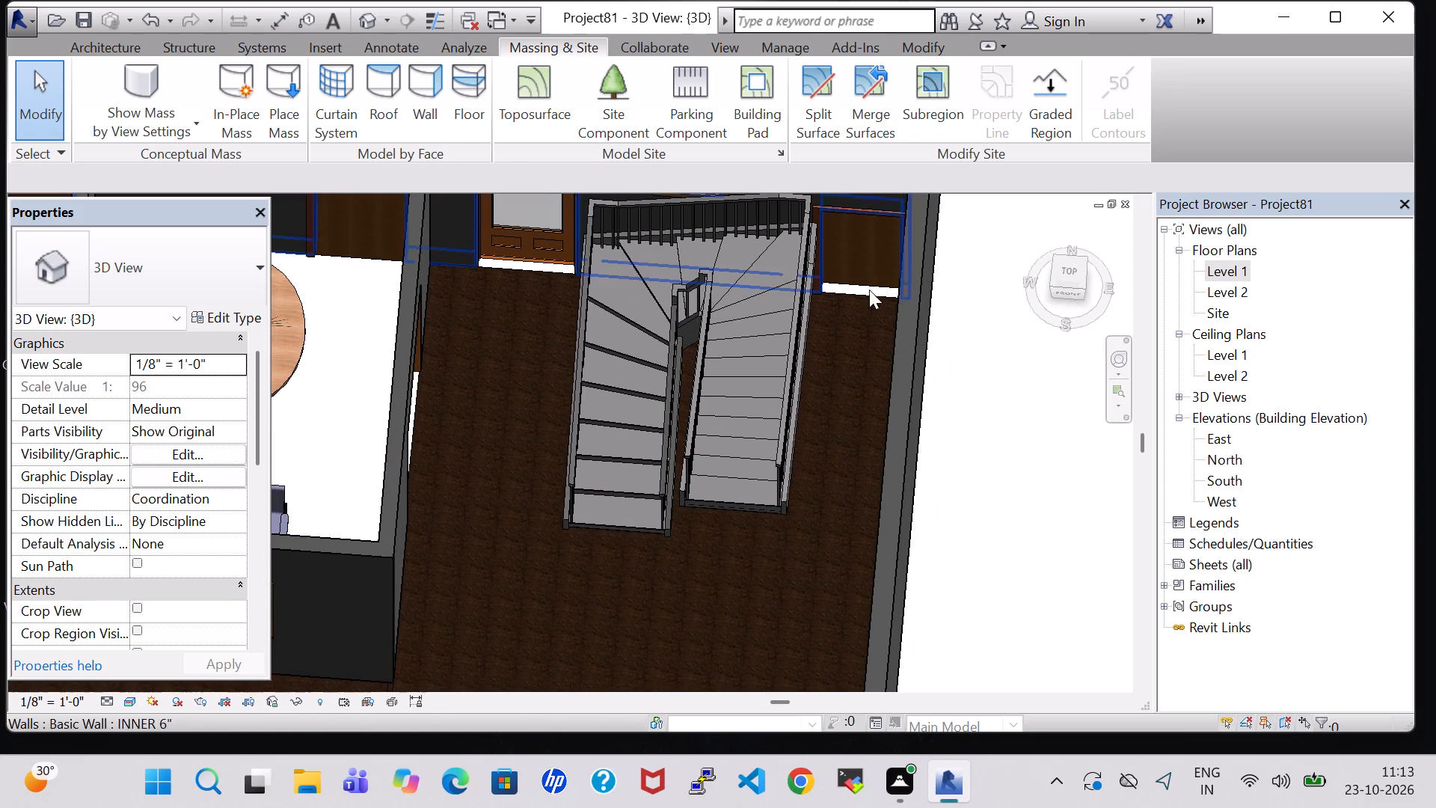
pyautogui.click(868, 295)
pyautogui.click(899, 110)
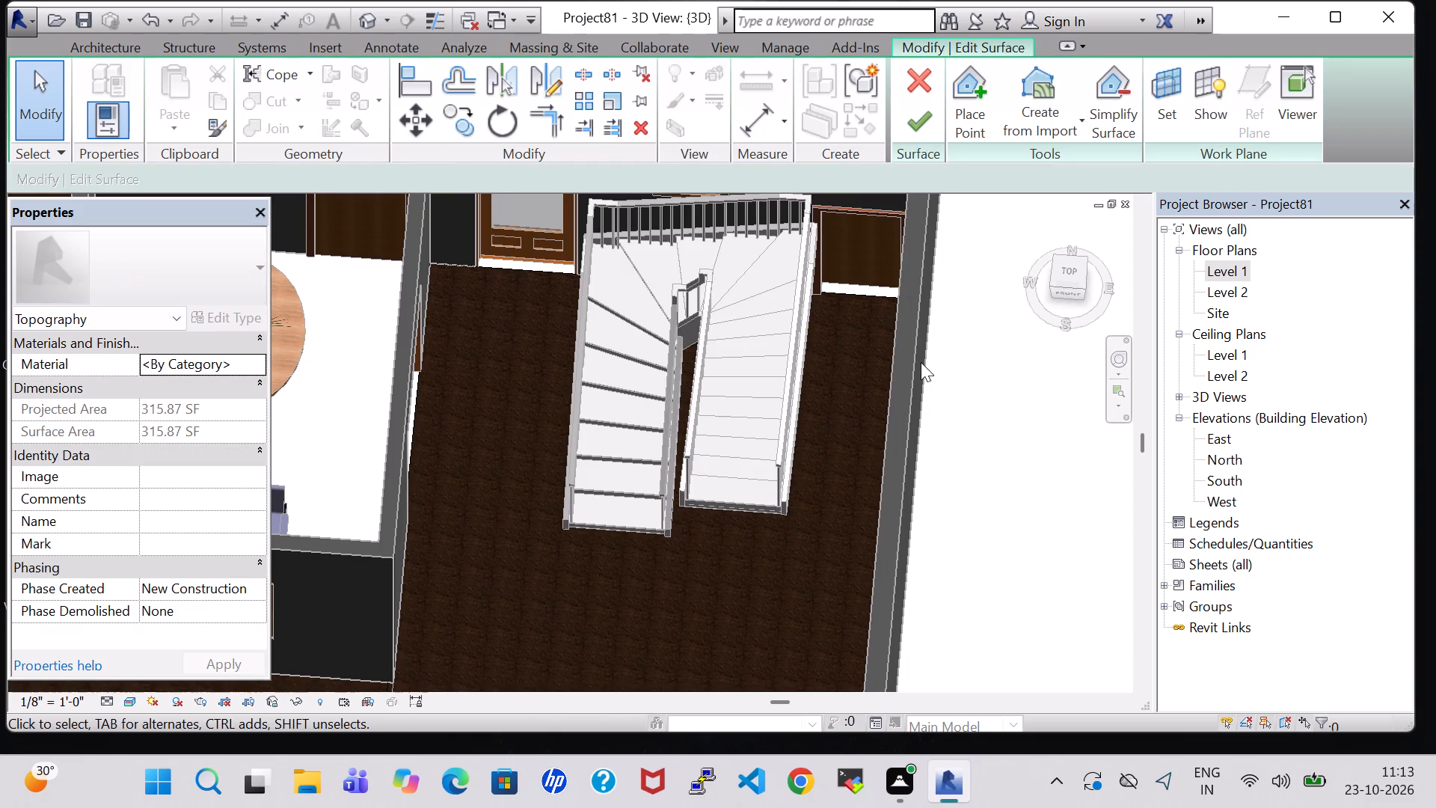
pyautogui.click(965, 120)
pyautogui.moveTo(945, 480); pyautogui.dragTo(1007, 483, button='middle')
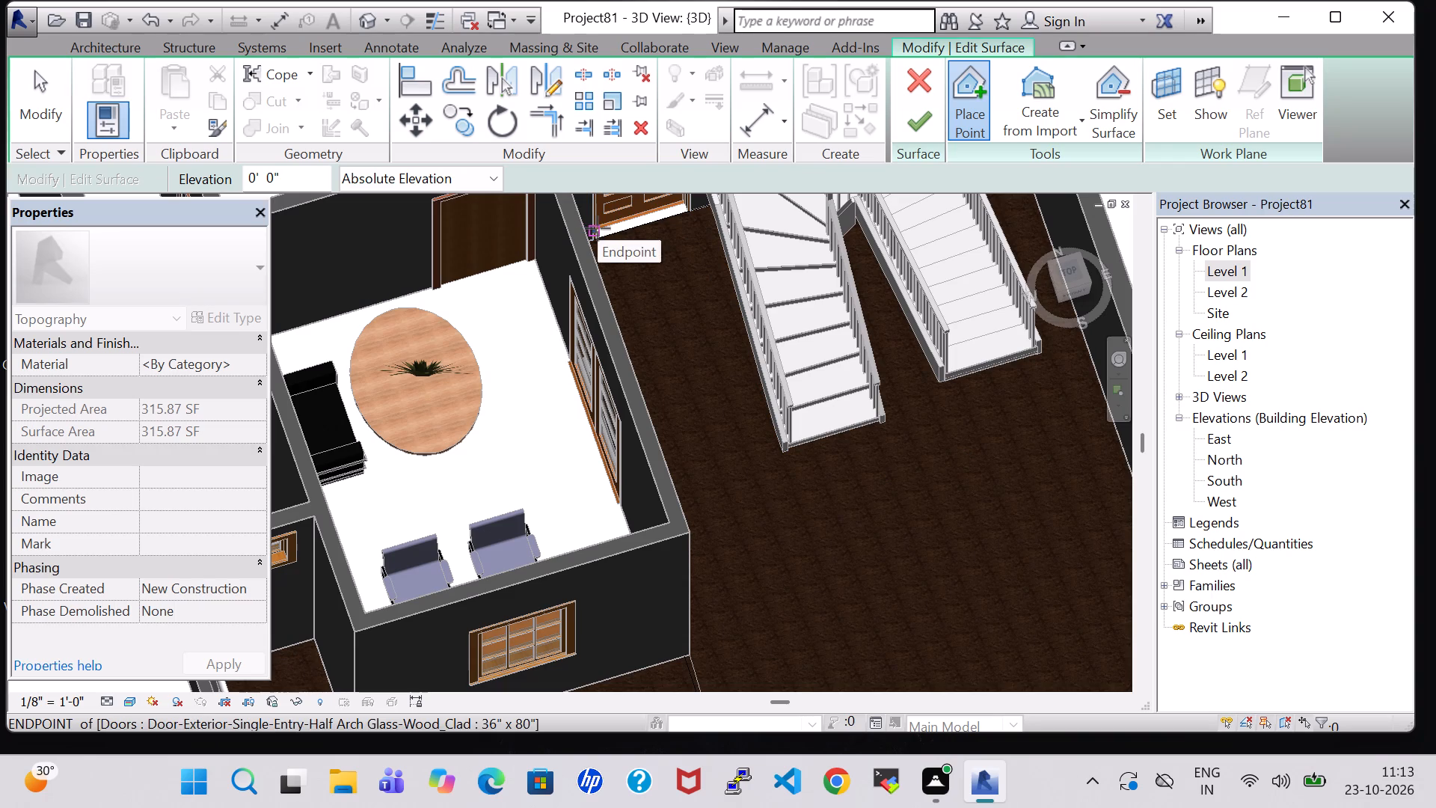
pyautogui.click(598, 228)
pyautogui.moveTo(678, 243); pyautogui.dragTo(516, 426, button='middle')
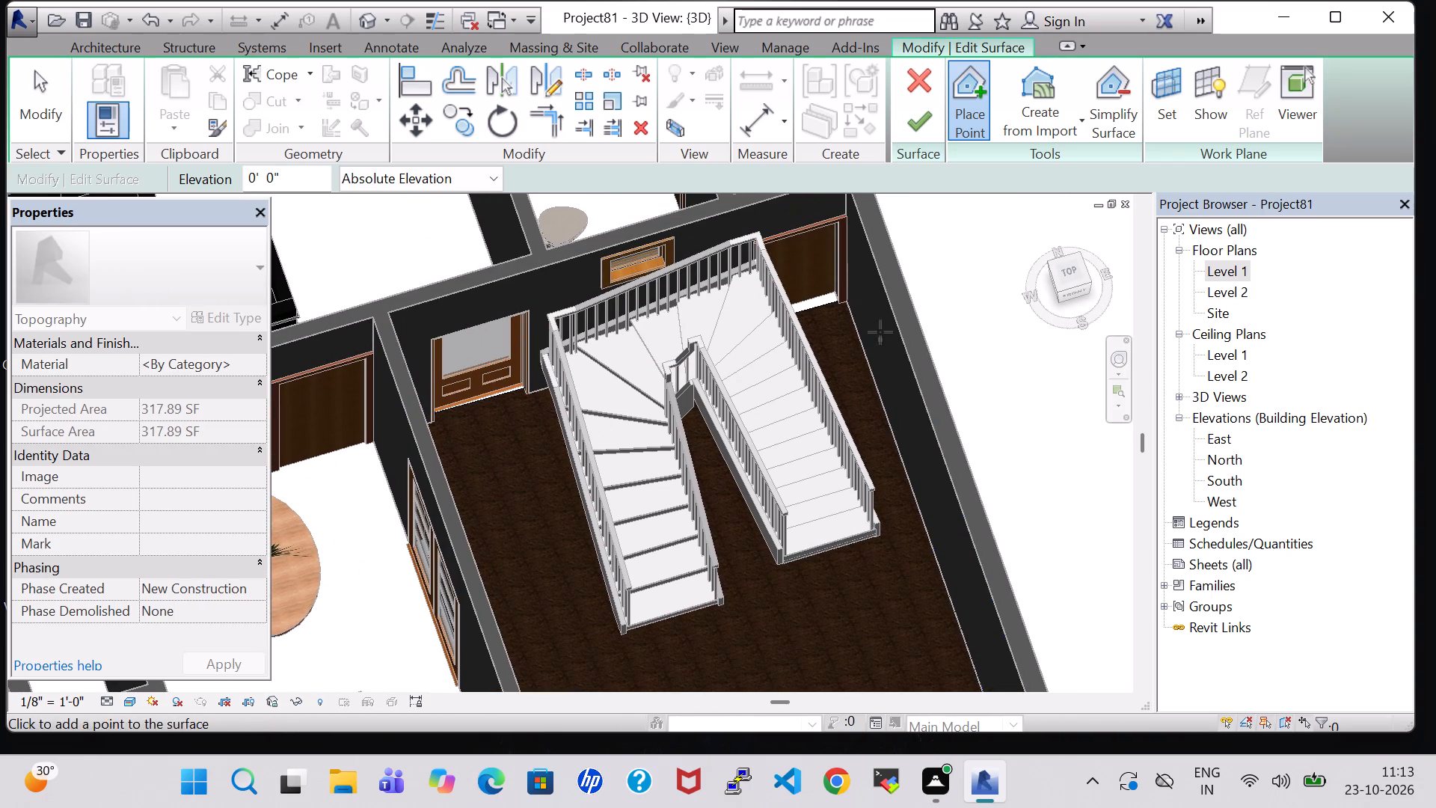
pyautogui.click(839, 292)
pyautogui.click(930, 111)
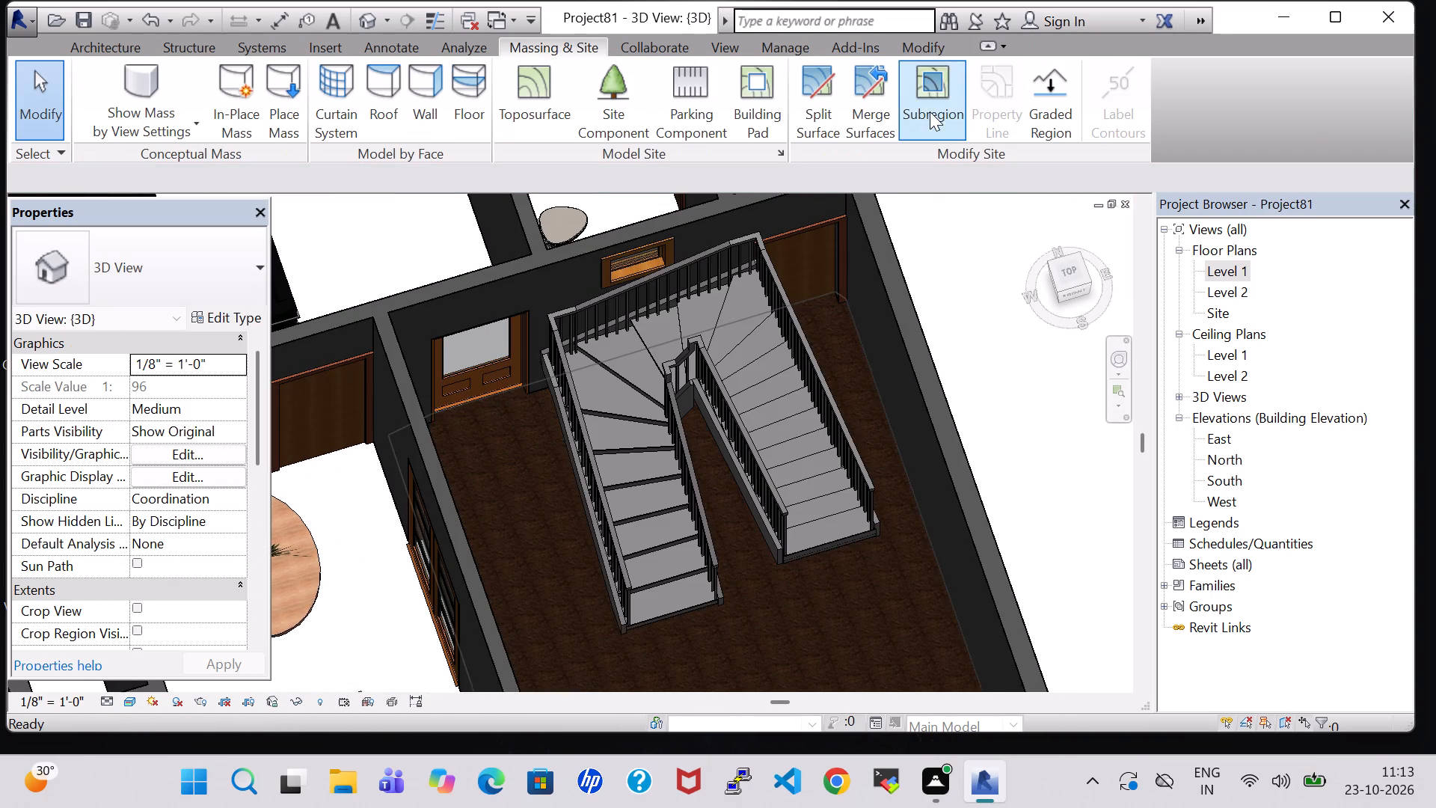
# Examine the winder stair's position relative to the doors and outer side wall in the 3D view and the Level 1 plan.
pyautogui.keyDown('shift'); pyautogui.moveTo(1060, 419); pyautogui.dragTo(984, 330, button='middle'); pyautogui.keyUp('shift')
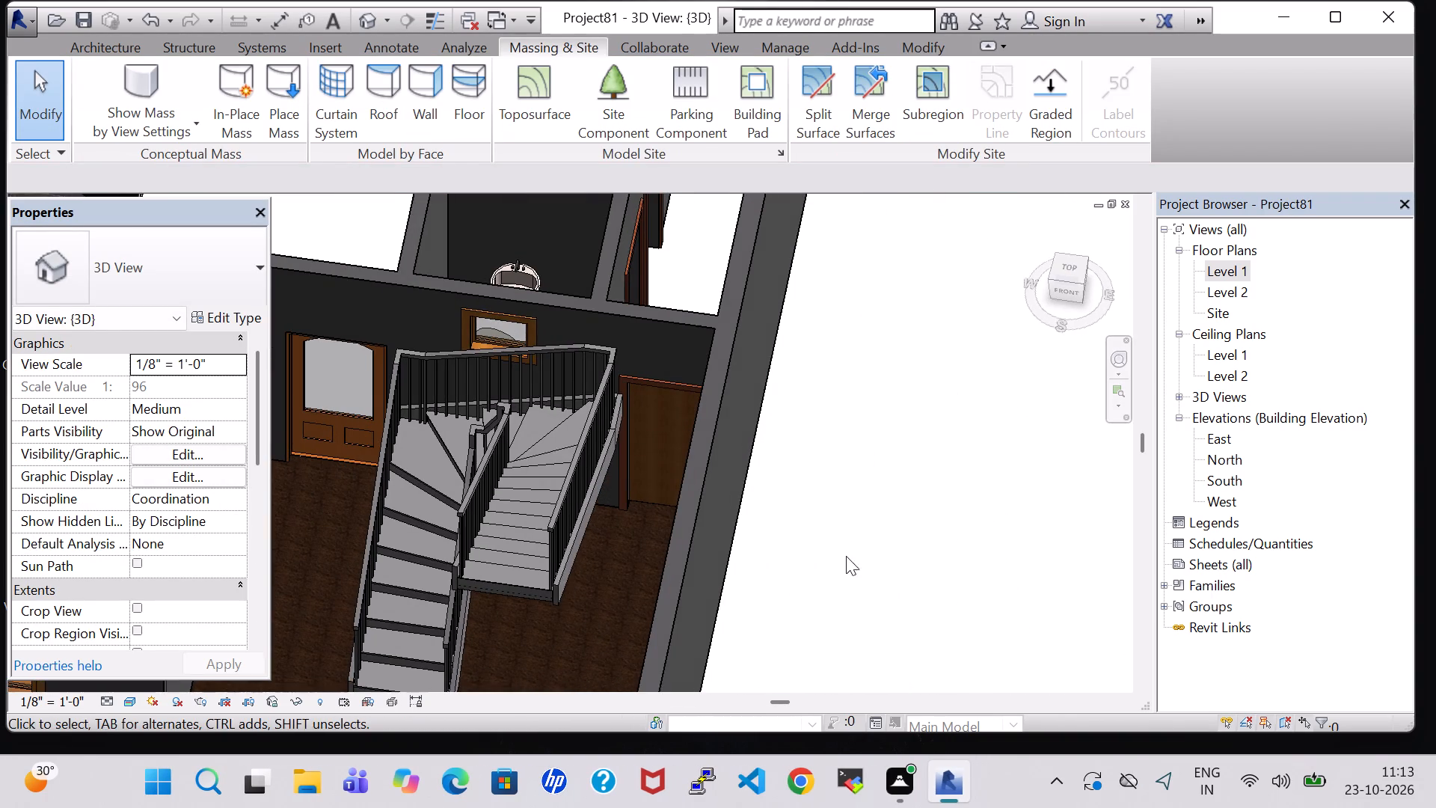
pyautogui.moveTo(846, 558); pyautogui.dragTo(886, 364, button='middle')
pyautogui.scroll(1, 852, 456)
pyautogui.moveTo(800, 417); pyautogui.dragTo(936, 546, button='middle')
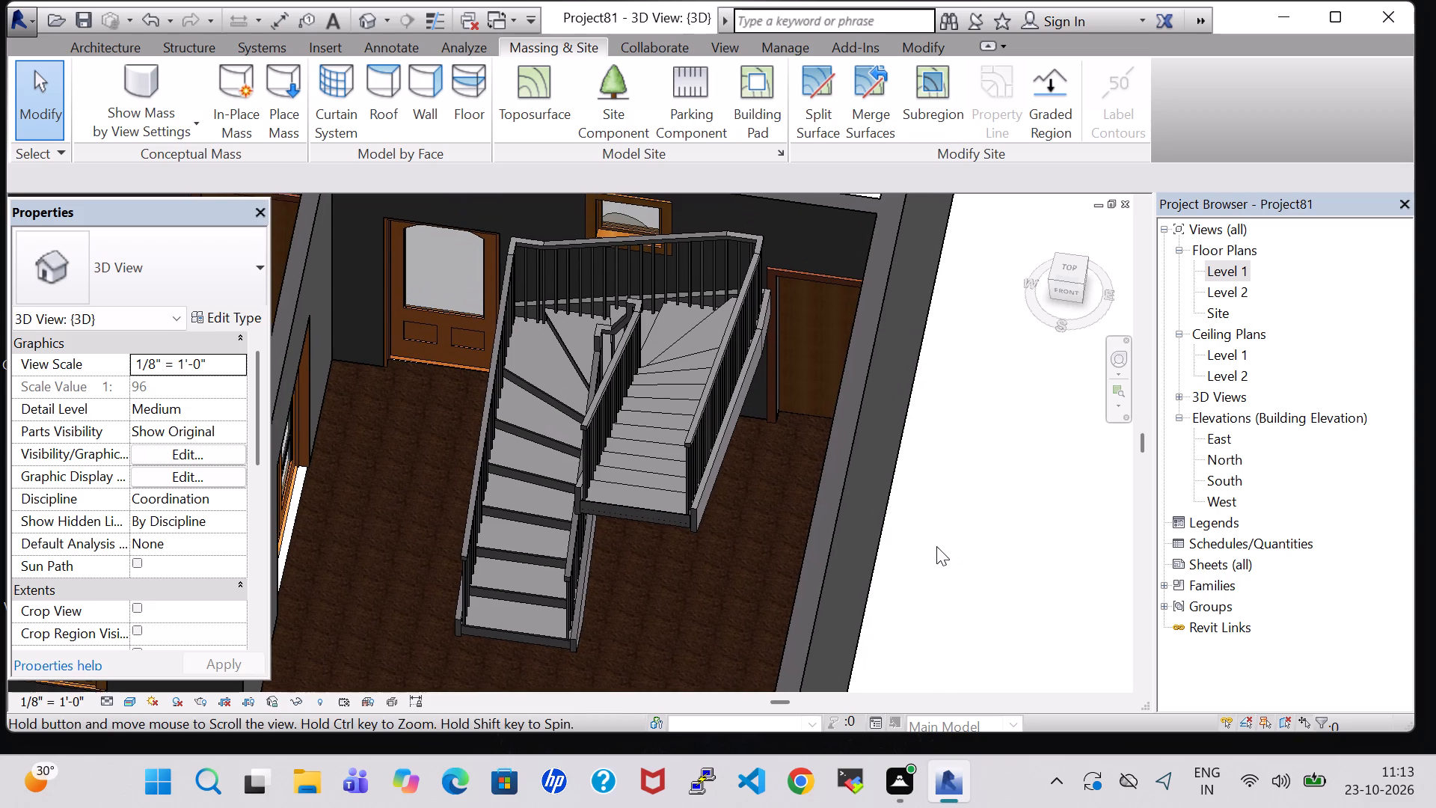
pyautogui.scroll(1, 936, 546)
pyautogui.doubleClick(1215, 270)
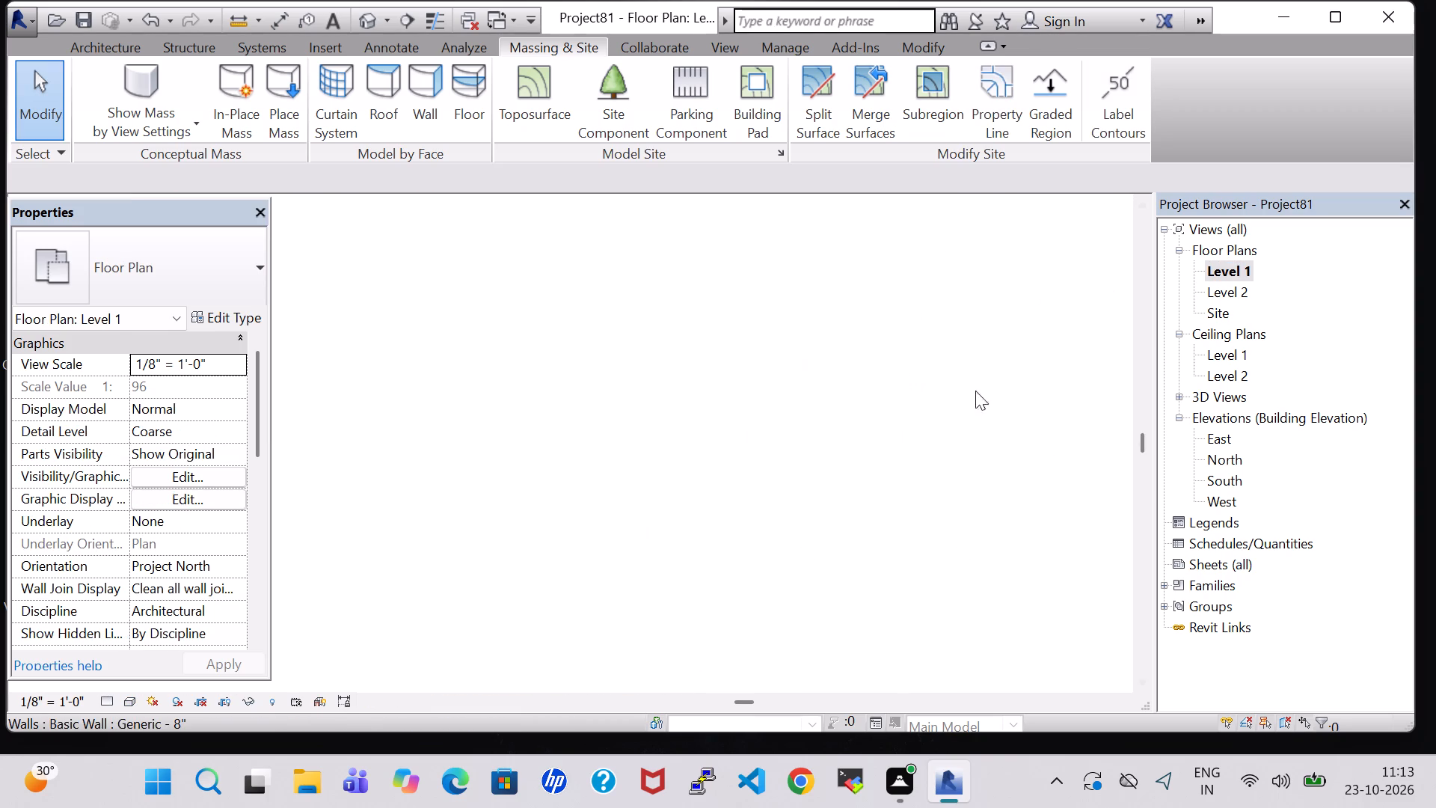
pyautogui.scroll(-3, 966, 401)
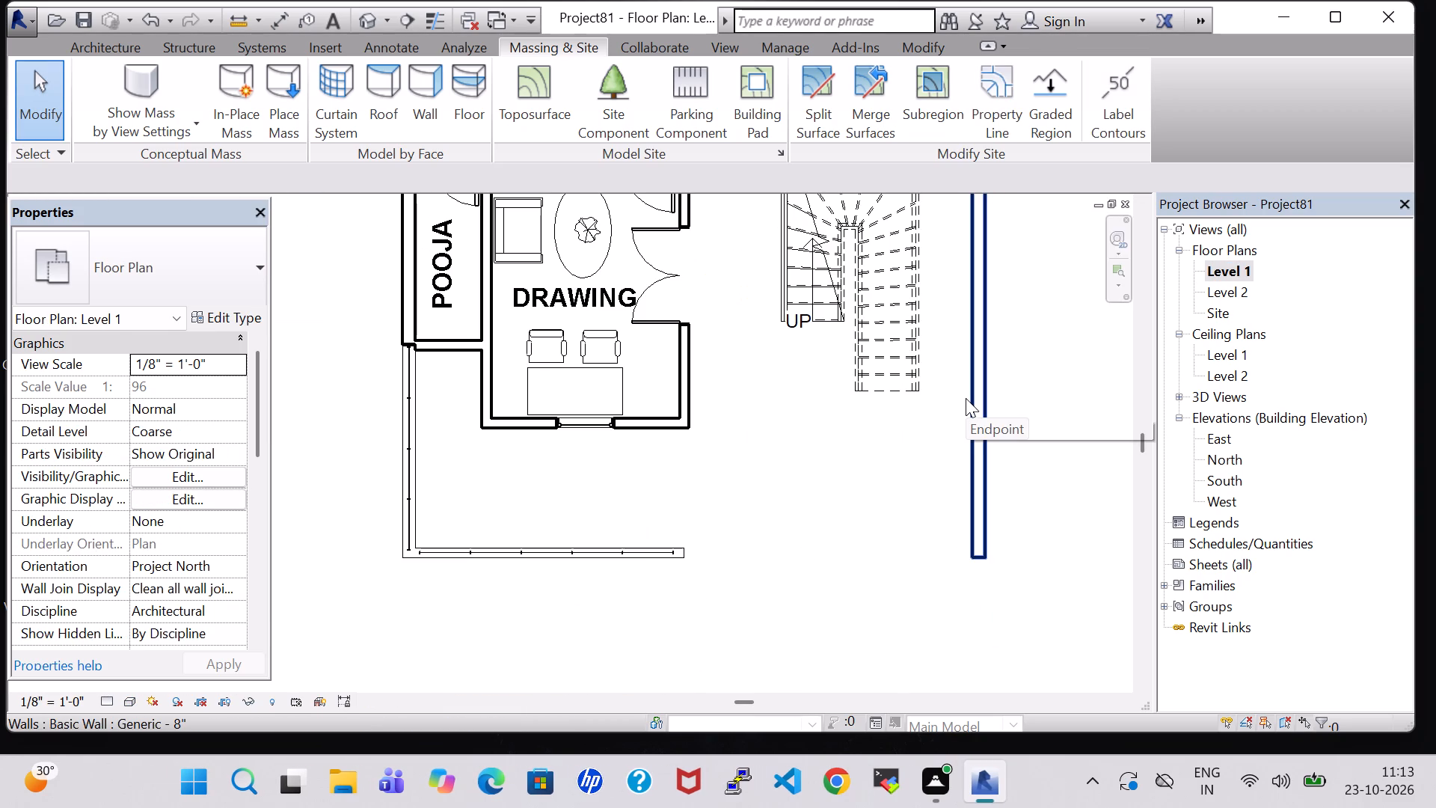
pyautogui.click(376, 16)
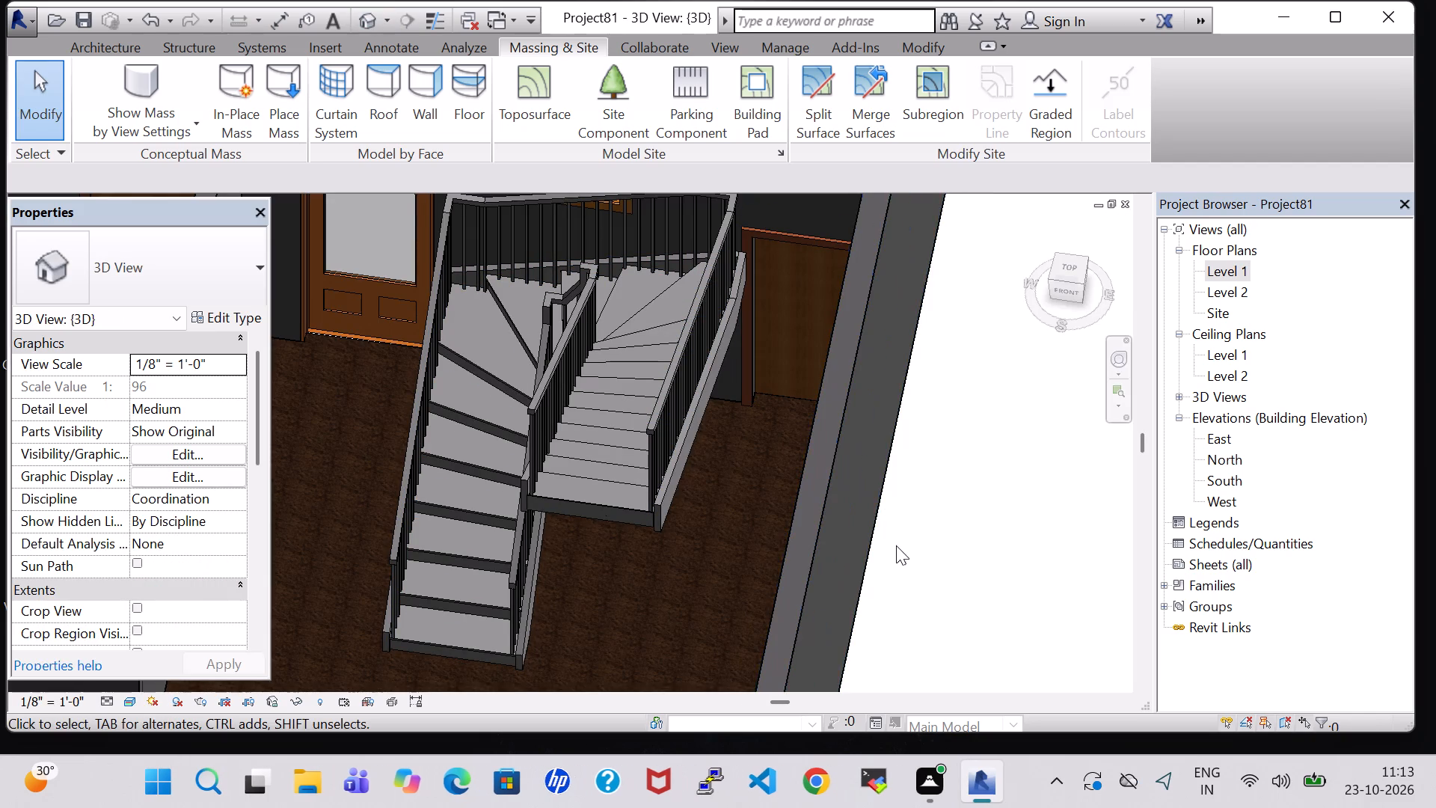
pyautogui.middleClick(897, 553)
pyautogui.keyDown('shift'); pyautogui.middleClick(897, 553); pyautogui.keyUp('shift')
pyautogui.scroll(5, 673, 548)
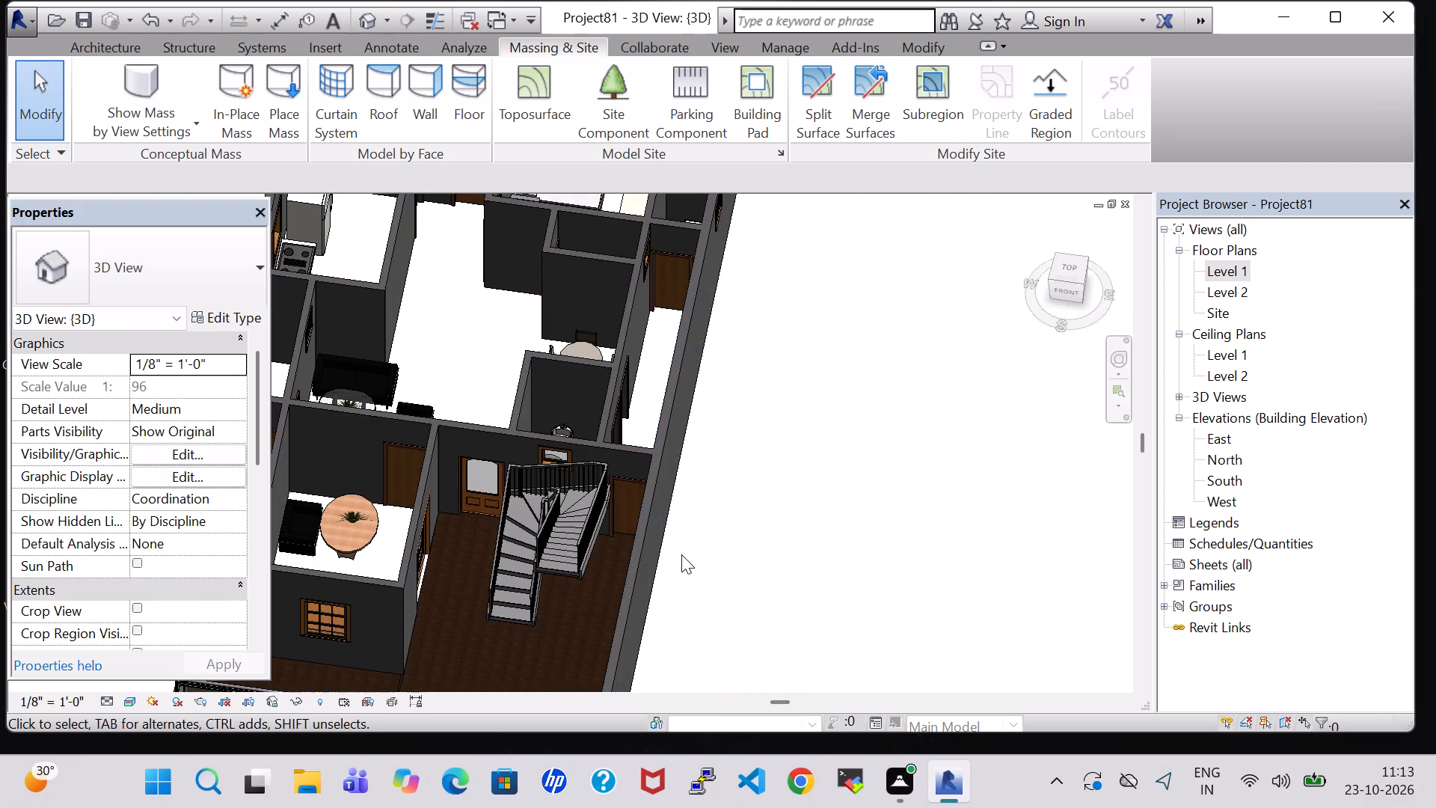
pyautogui.keyDown('shift'); pyautogui.moveTo(737, 679); pyautogui.dragTo(748, 572, button='middle'); pyautogui.keyUp('shift')
pyautogui.keyDown('shift'); pyautogui.scroll(1, 748, 554); pyautogui.keyUp('shift')
pyautogui.scroll(4, 741, 544)
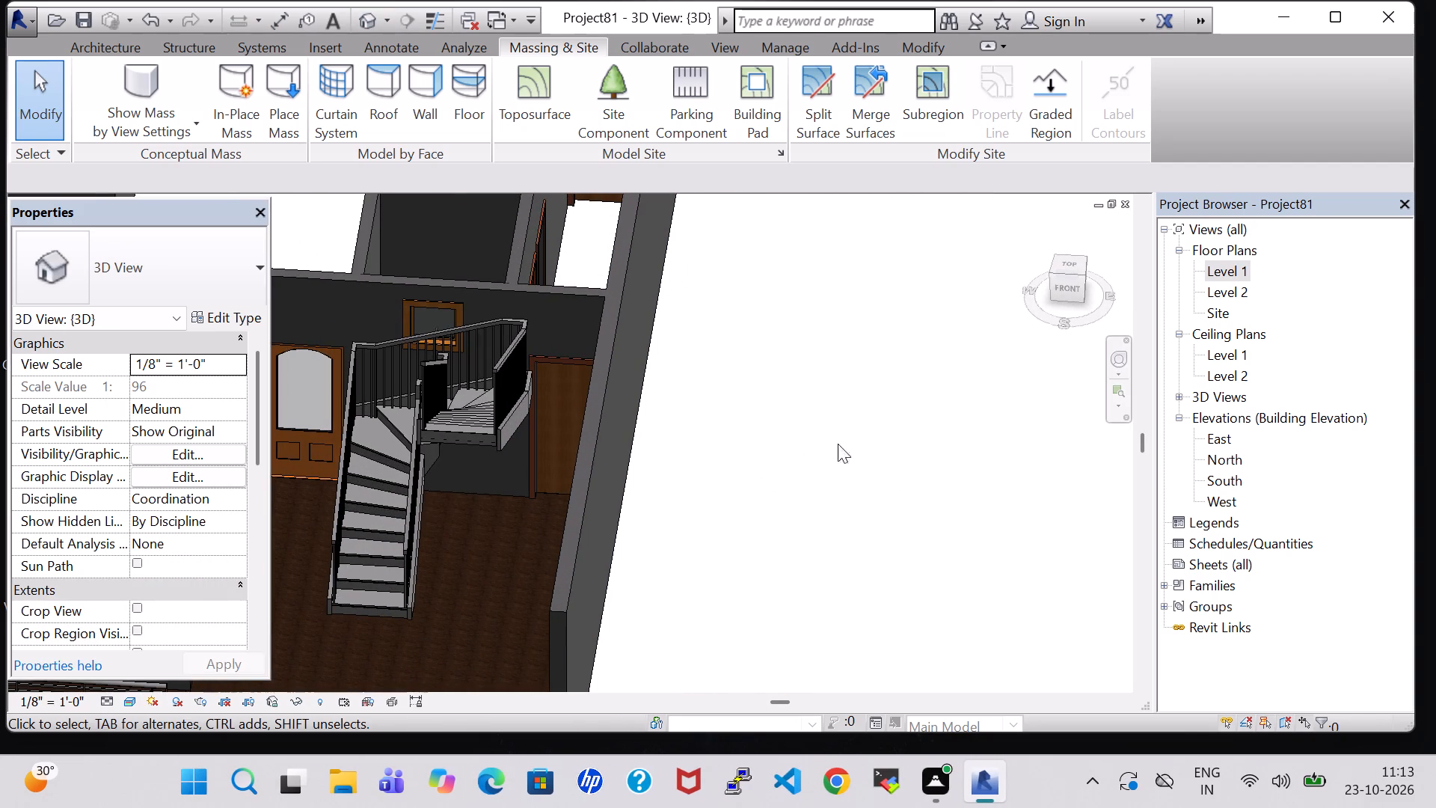
pyautogui.doubleClick(1230, 276)
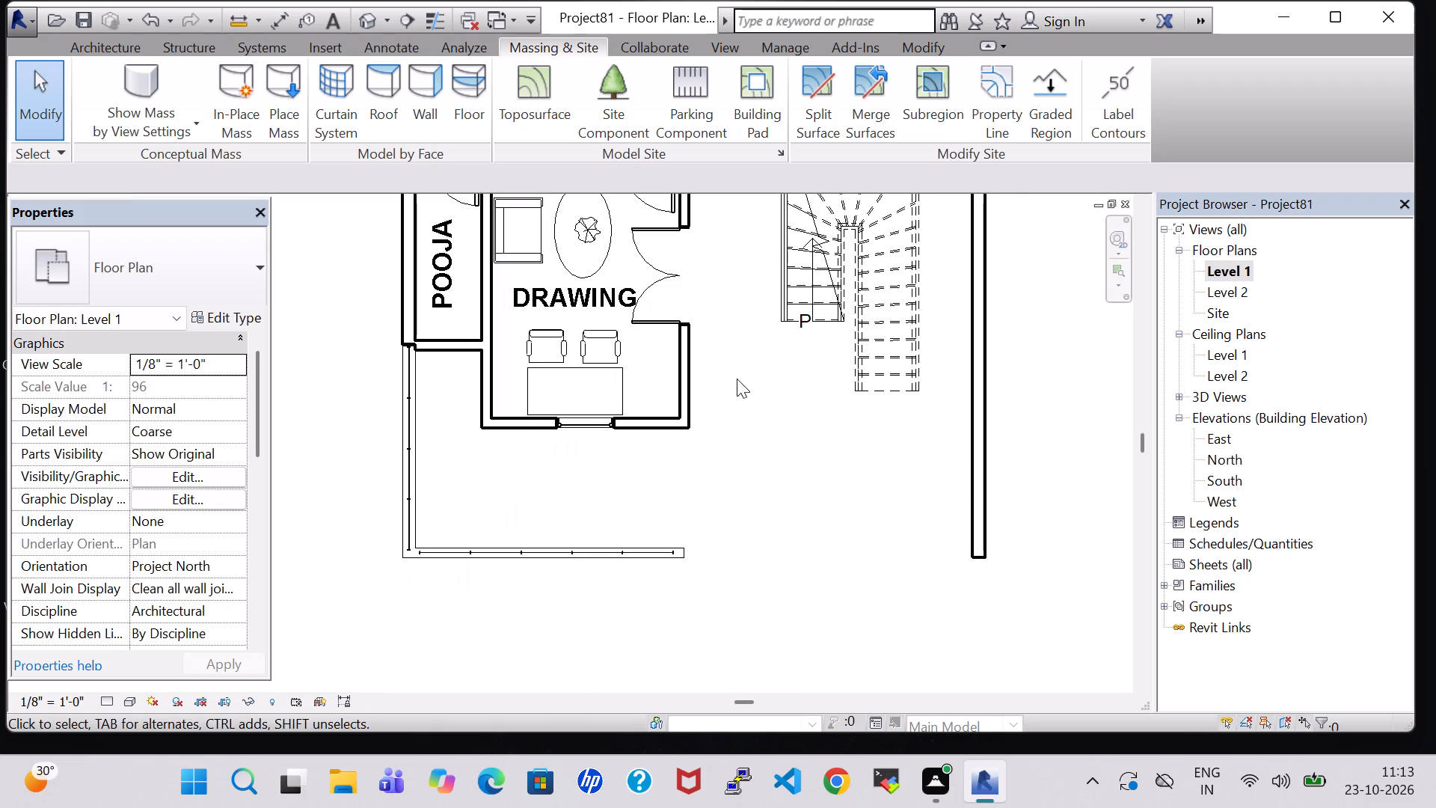
pyautogui.scroll(4, 785, 414)
pyautogui.moveTo(785, 450); pyautogui.dragTo(771, 518, button='middle')
pyautogui.scroll(-3, 756, 569)
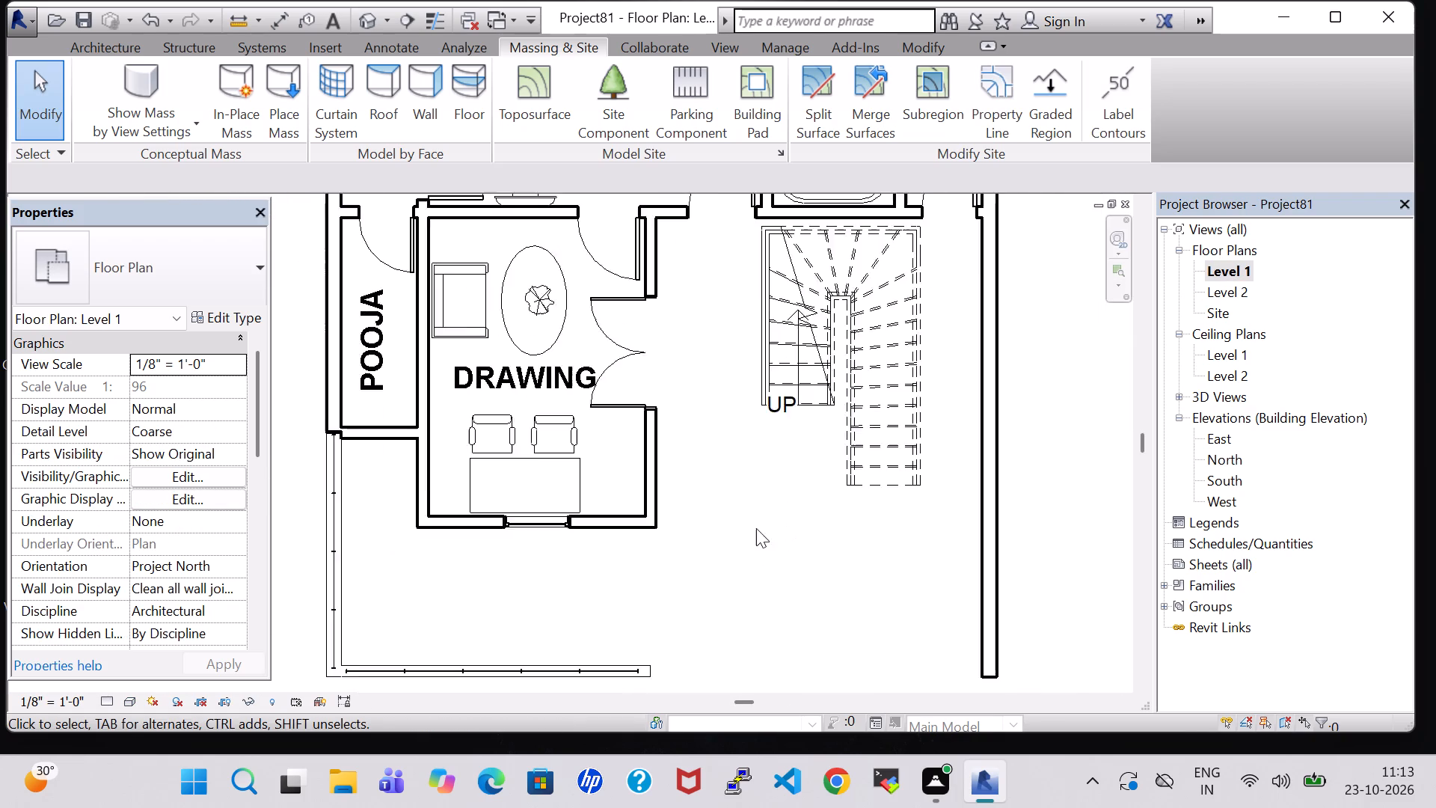
pyautogui.scroll(-2, 756, 528)
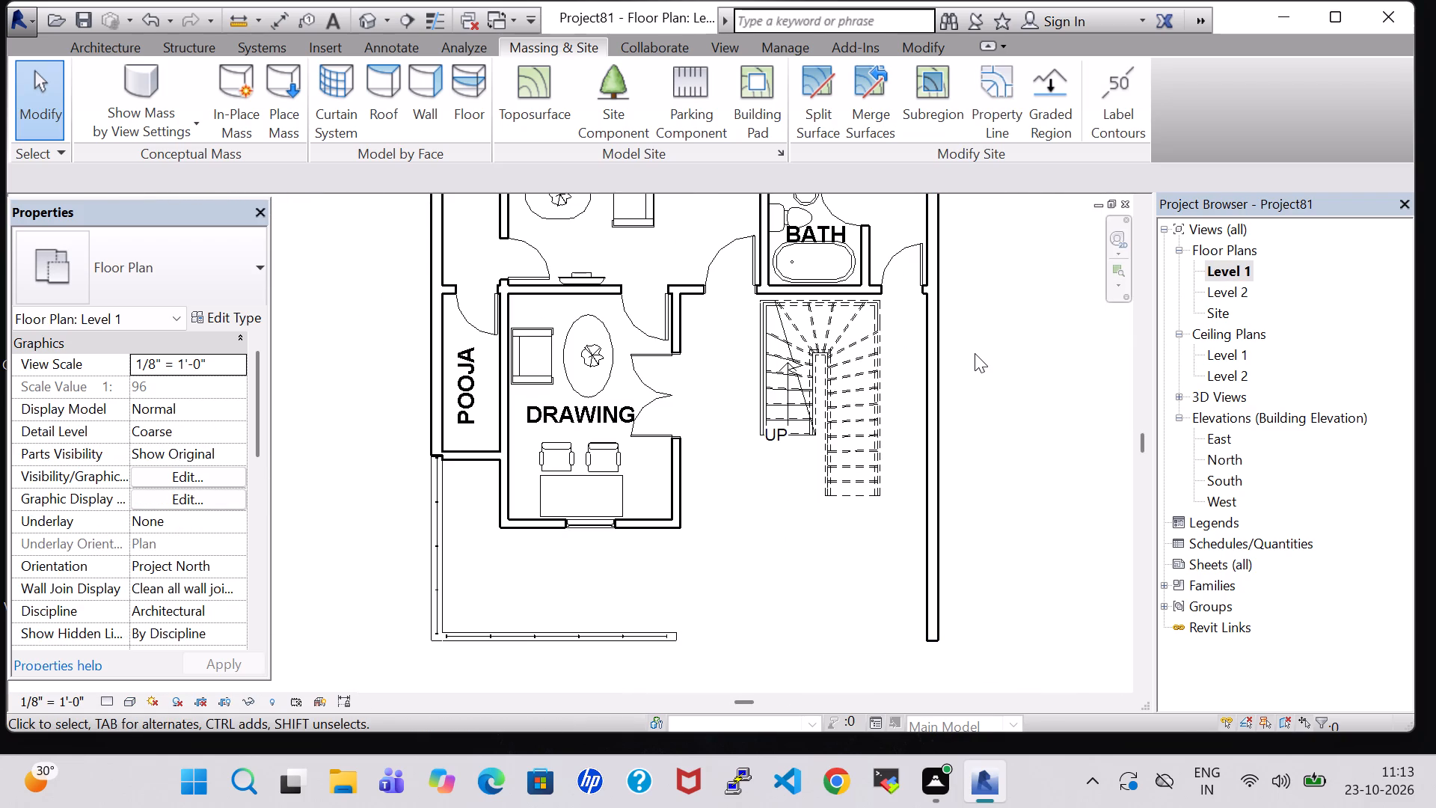
pyautogui.click(810, 385)
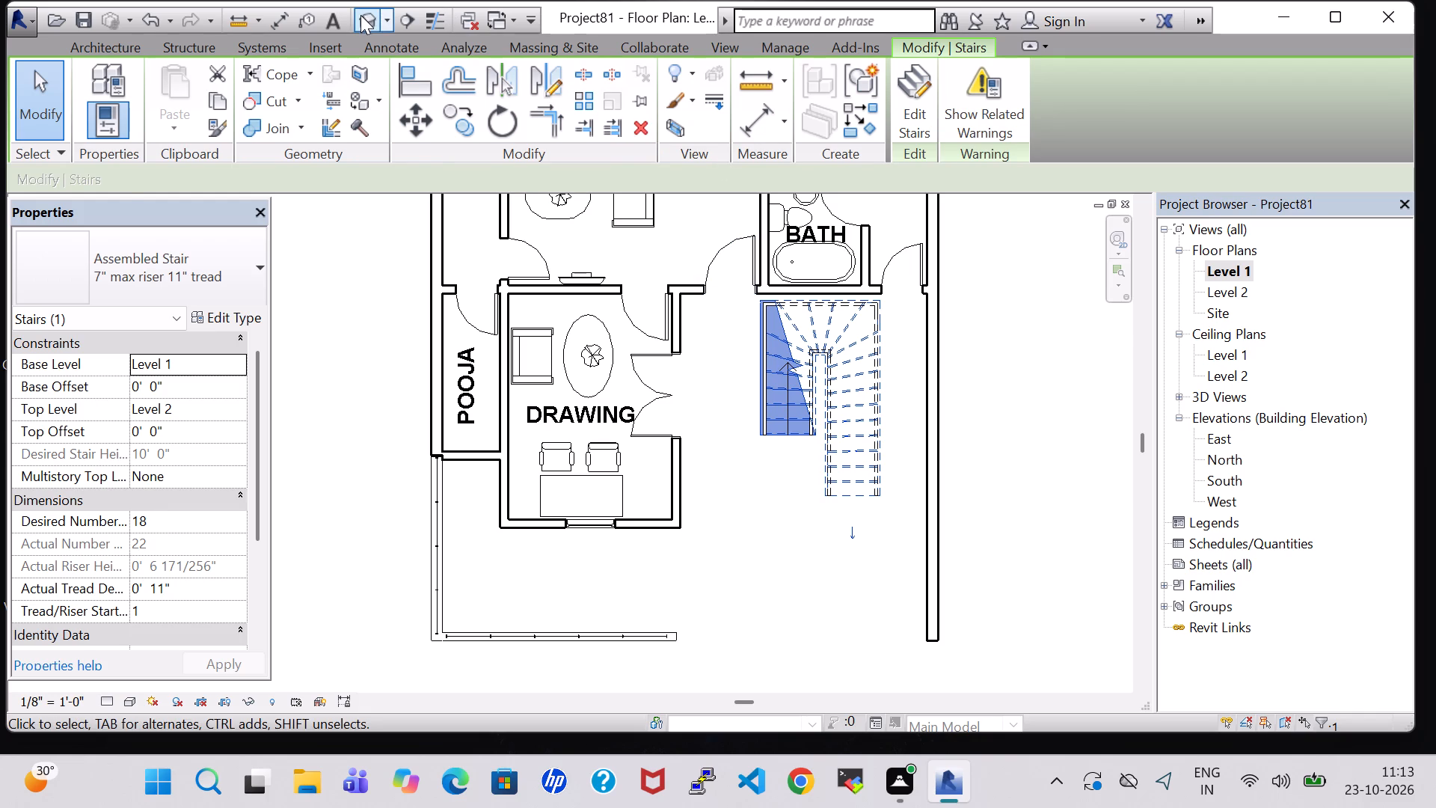
pyautogui.click(360, 15)
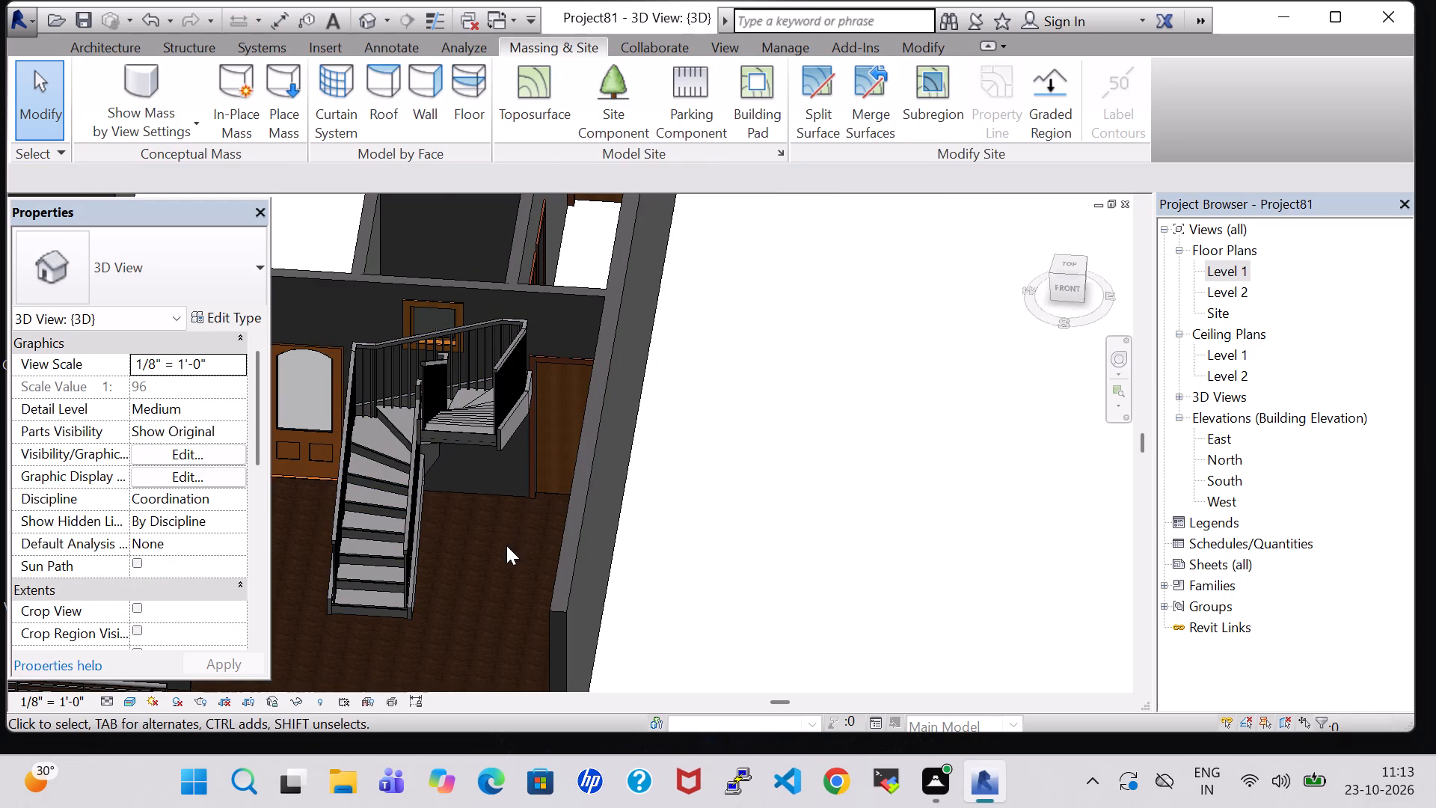
pyautogui.keyDown('shift'); pyautogui.moveTo(464, 574); pyautogui.dragTo(469, 531, button='middle'); pyautogui.keyUp('shift')
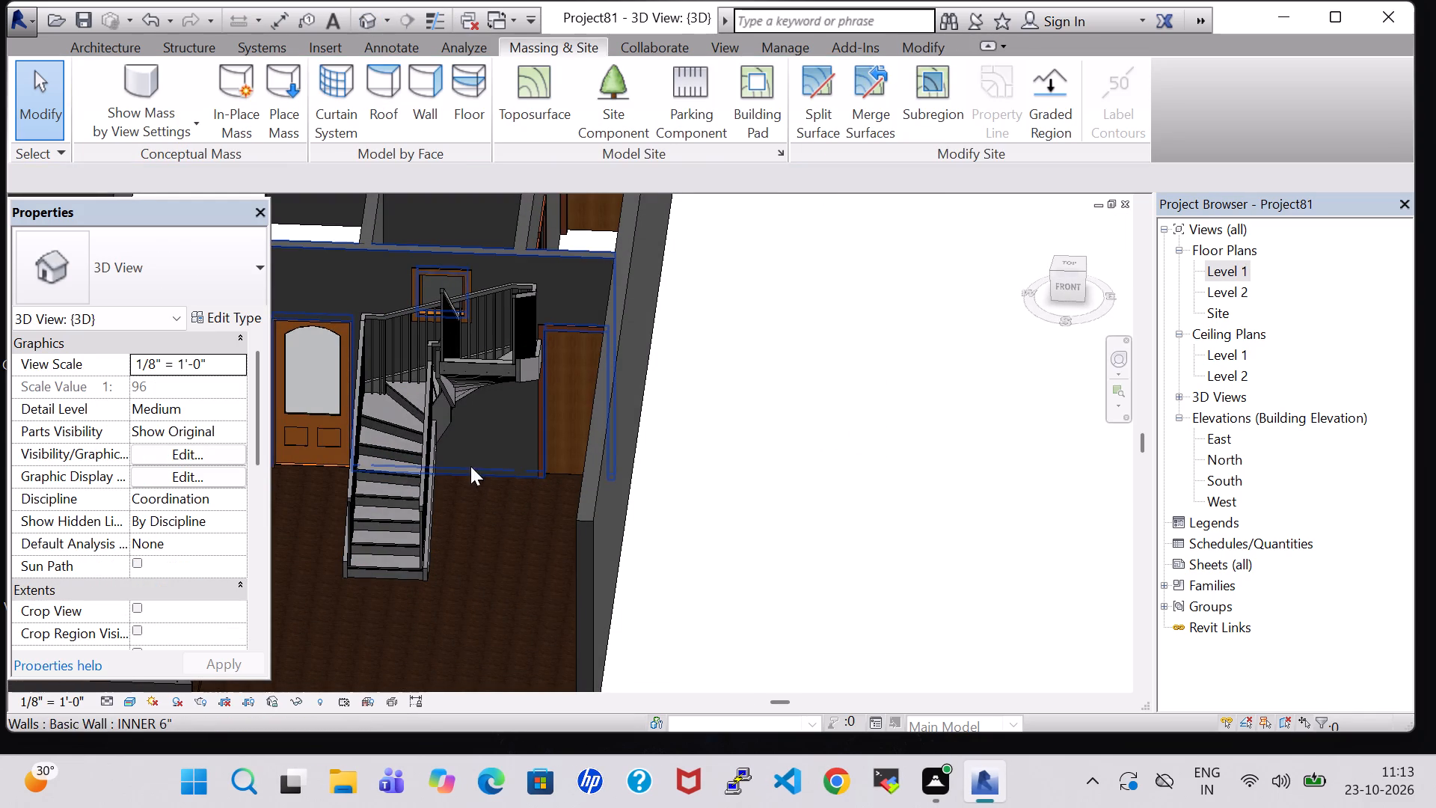
# Nudge the winder stair slightly towards the outer side wall in the Level 1 plan.
pyautogui.doubleClick(1215, 271)
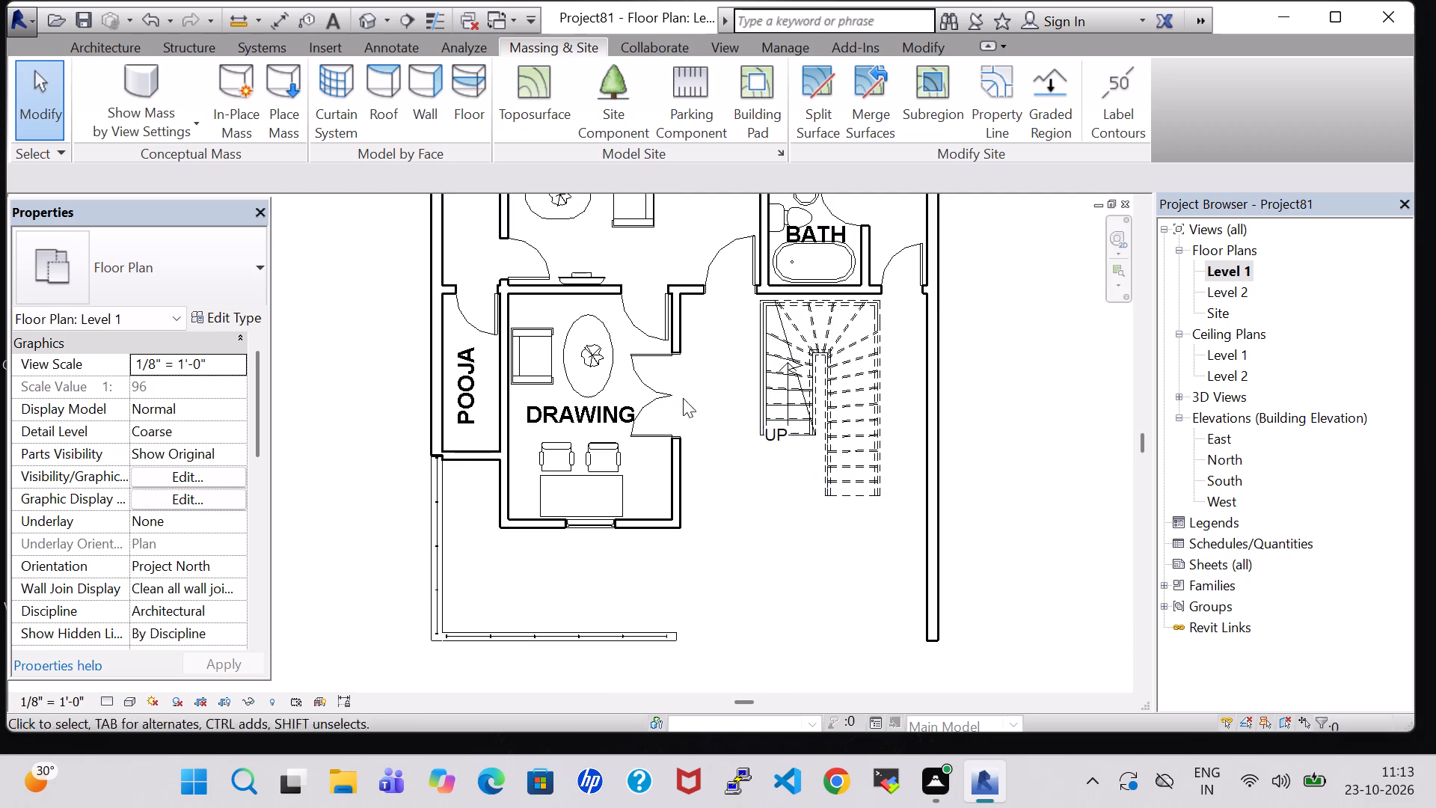
pyautogui.click(844, 414)
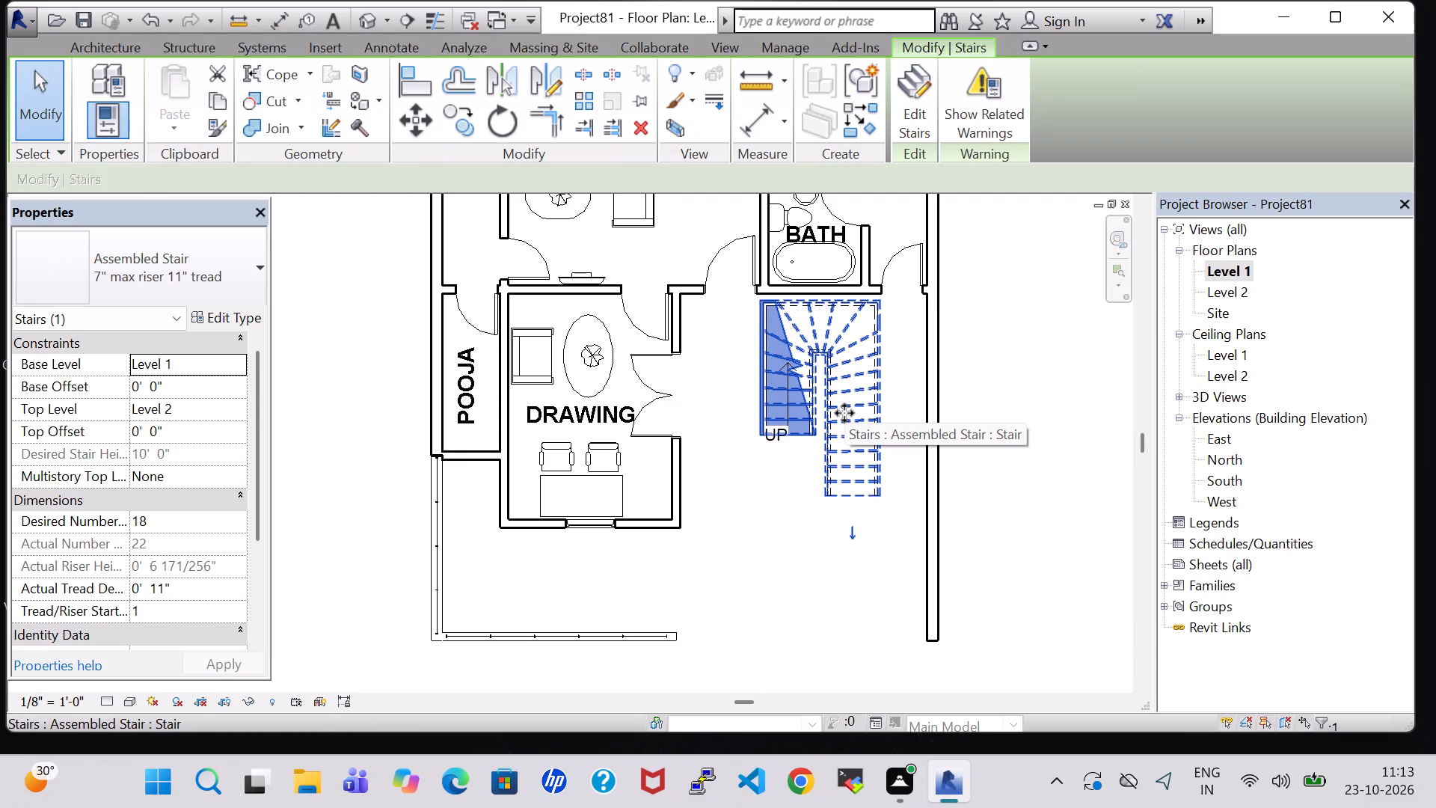
pyautogui.press('Right')
pyautogui.press('Right')
pyautogui.press('Right')
pyautogui.press('Right')
pyautogui.press('Right')
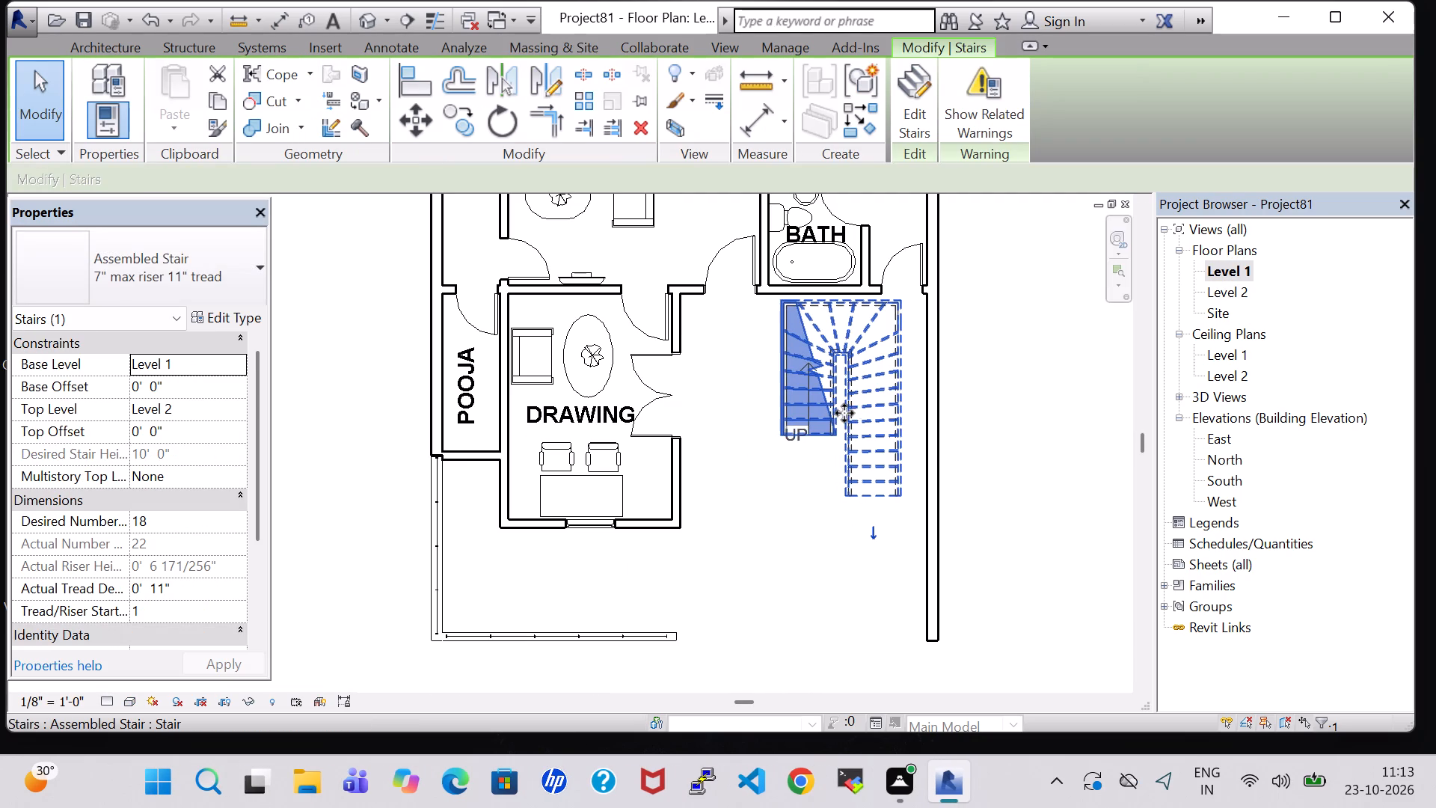
# Nudge the winder stair further towards the outer side wall in the Level 1 plan.
pyautogui.press('Right')
pyautogui.press('Right')
pyautogui.press('Right')
pyautogui.press('Right')
pyautogui.press('Right')
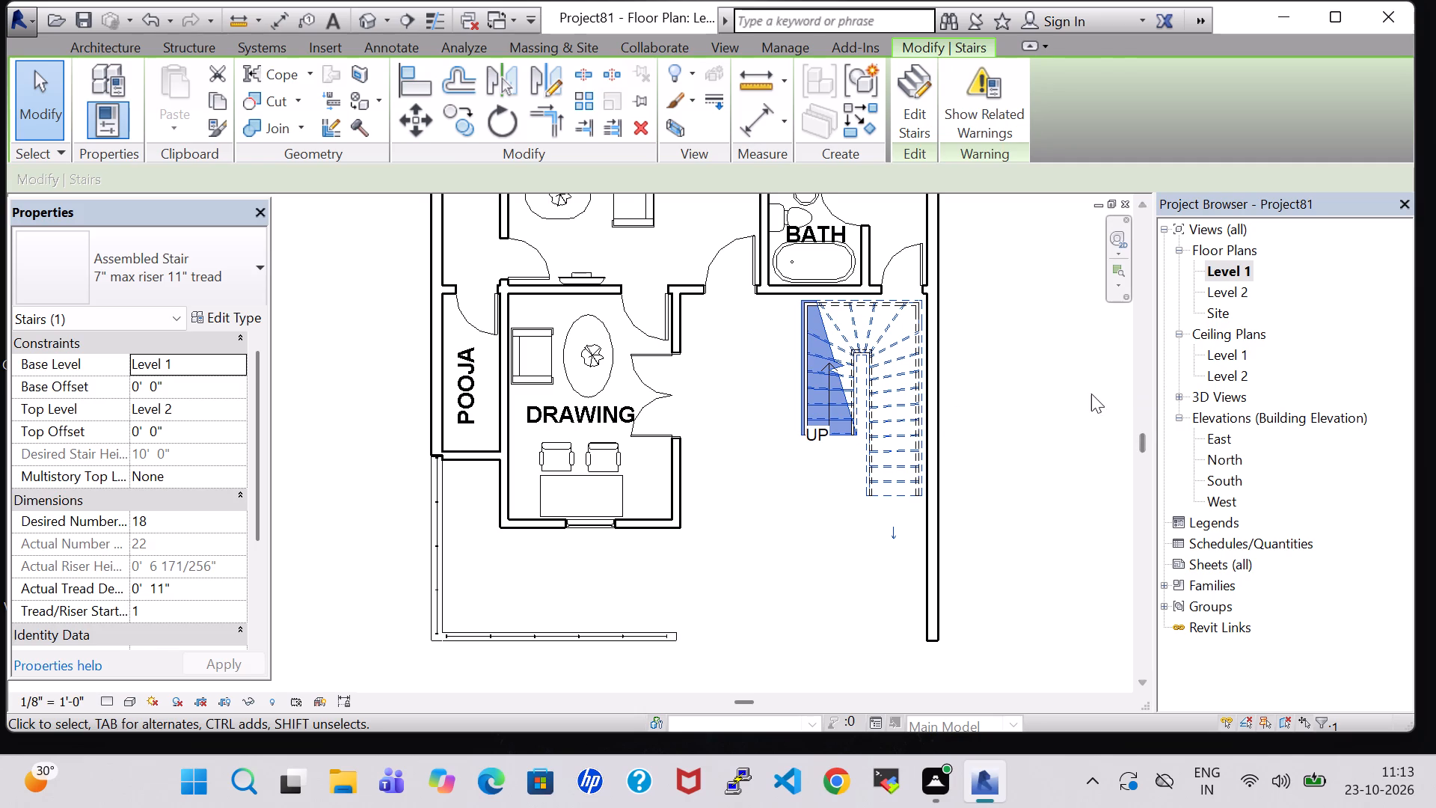
pyautogui.click(1070, 391)
# Examine the moved winder stair against the outer side wall and the doors in the 3D view.
pyautogui.click(358, 14)
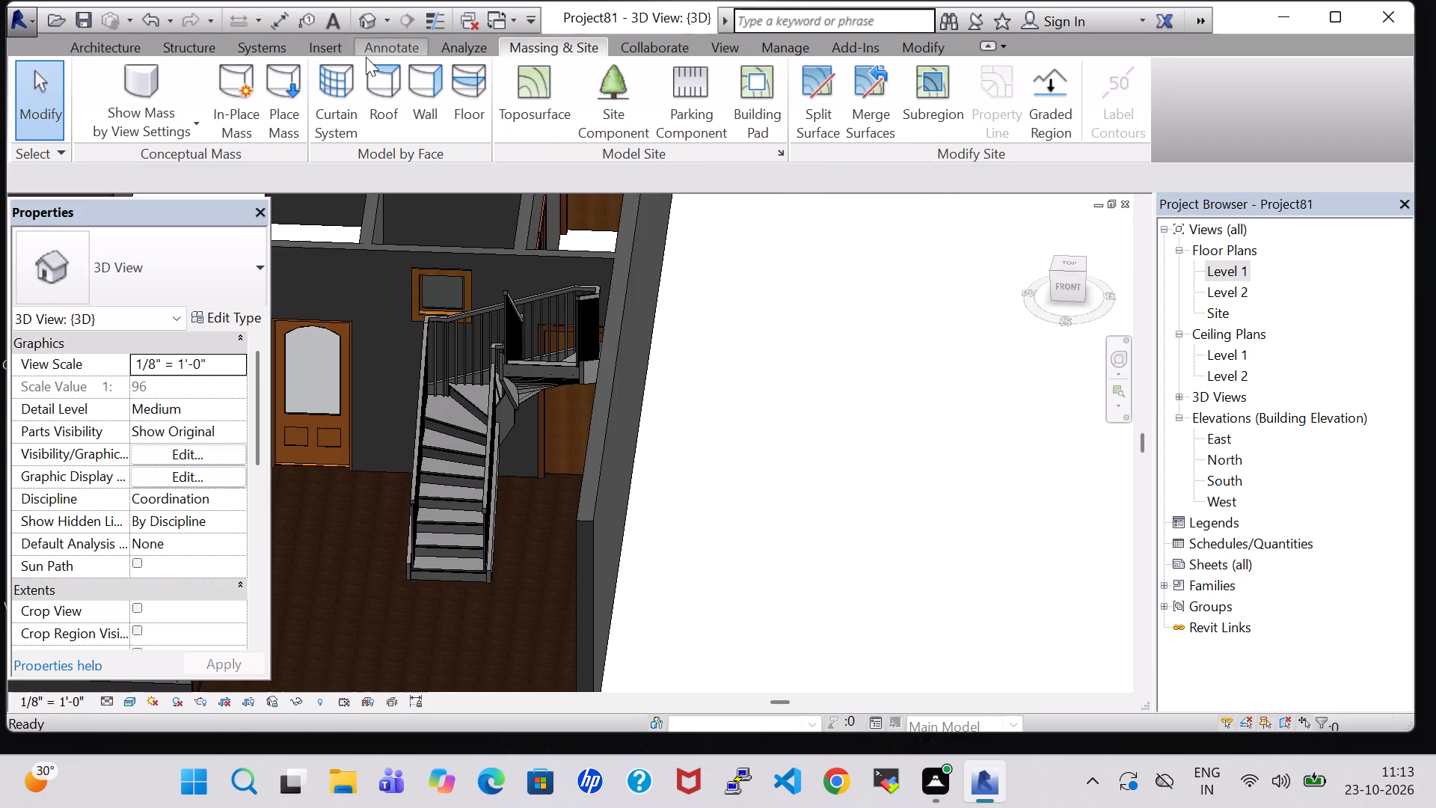
pyautogui.scroll(1, 674, 465)
pyautogui.keyDown('shift'); pyautogui.moveTo(674, 465); pyautogui.dragTo(786, 453, button='middle'); pyautogui.keyUp('shift')
pyautogui.moveTo(806, 418); pyautogui.dragTo(810, 558, button='middle')
pyautogui.keyDown('shift'); pyautogui.moveTo(810, 560); pyautogui.dragTo(823, 492, button='middle'); pyautogui.keyUp('shift')
pyautogui.keyDown('shift'); pyautogui.scroll(1, 810, 560); pyautogui.keyUp('shift')
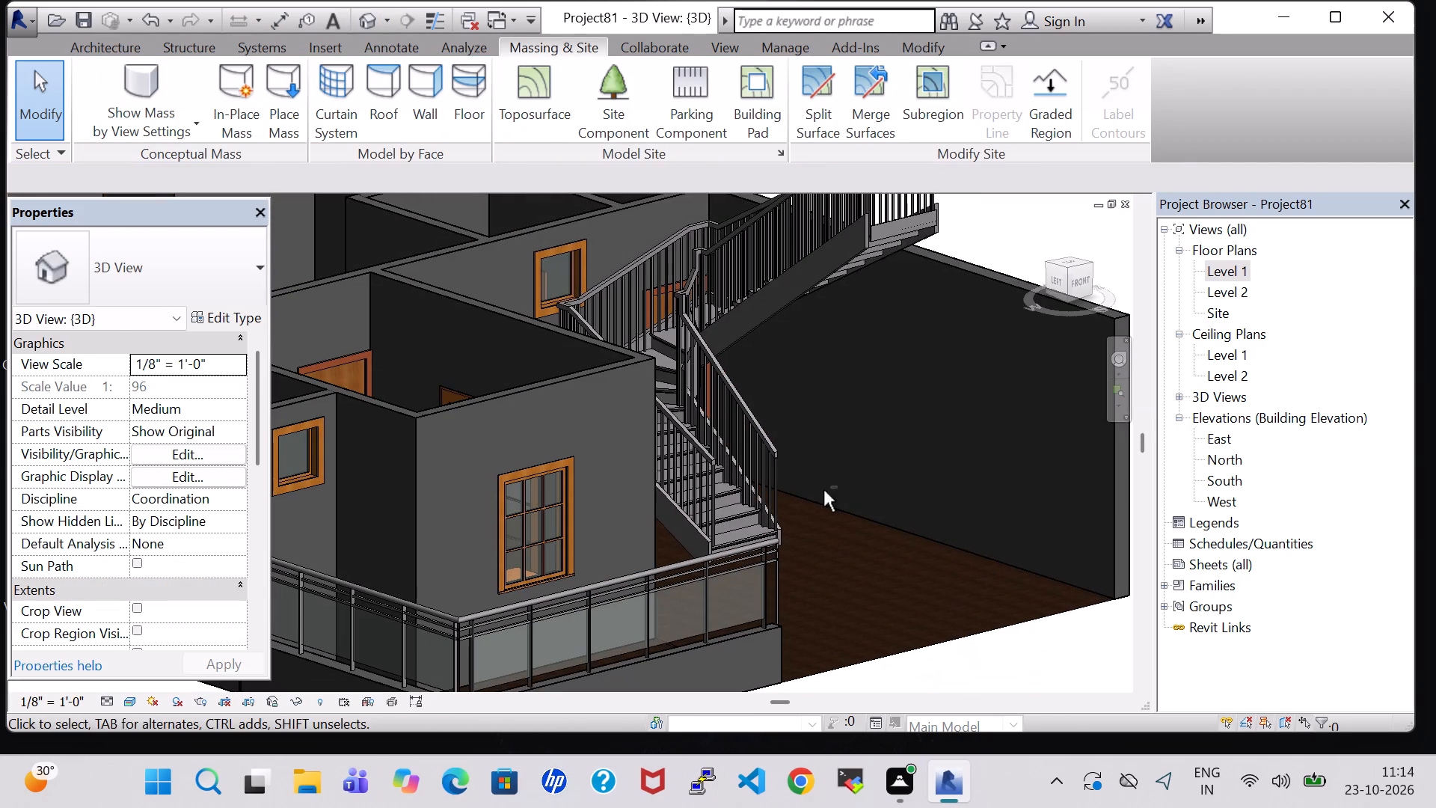
pyautogui.moveTo(821, 485); pyautogui.dragTo(747, 507, button='middle')
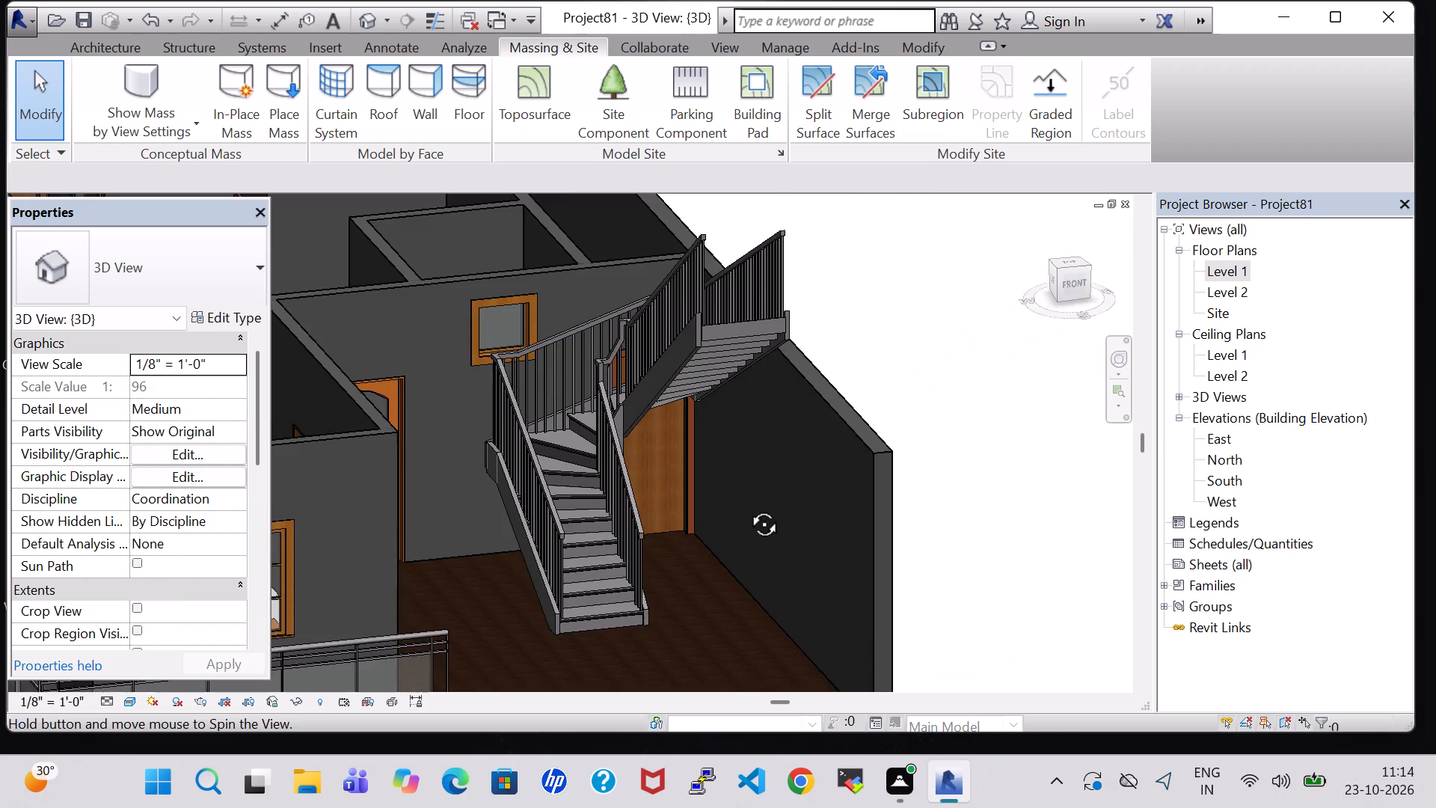
pyautogui.moveTo(747, 507); pyautogui.dragTo(688, 530, button='middle')
pyautogui.scroll(-5, 754, 486)
# Split the outer side wall in the Level 1 plan where it meets the cross wall behind the winder stair.
pyautogui.doubleClick(1237, 276)
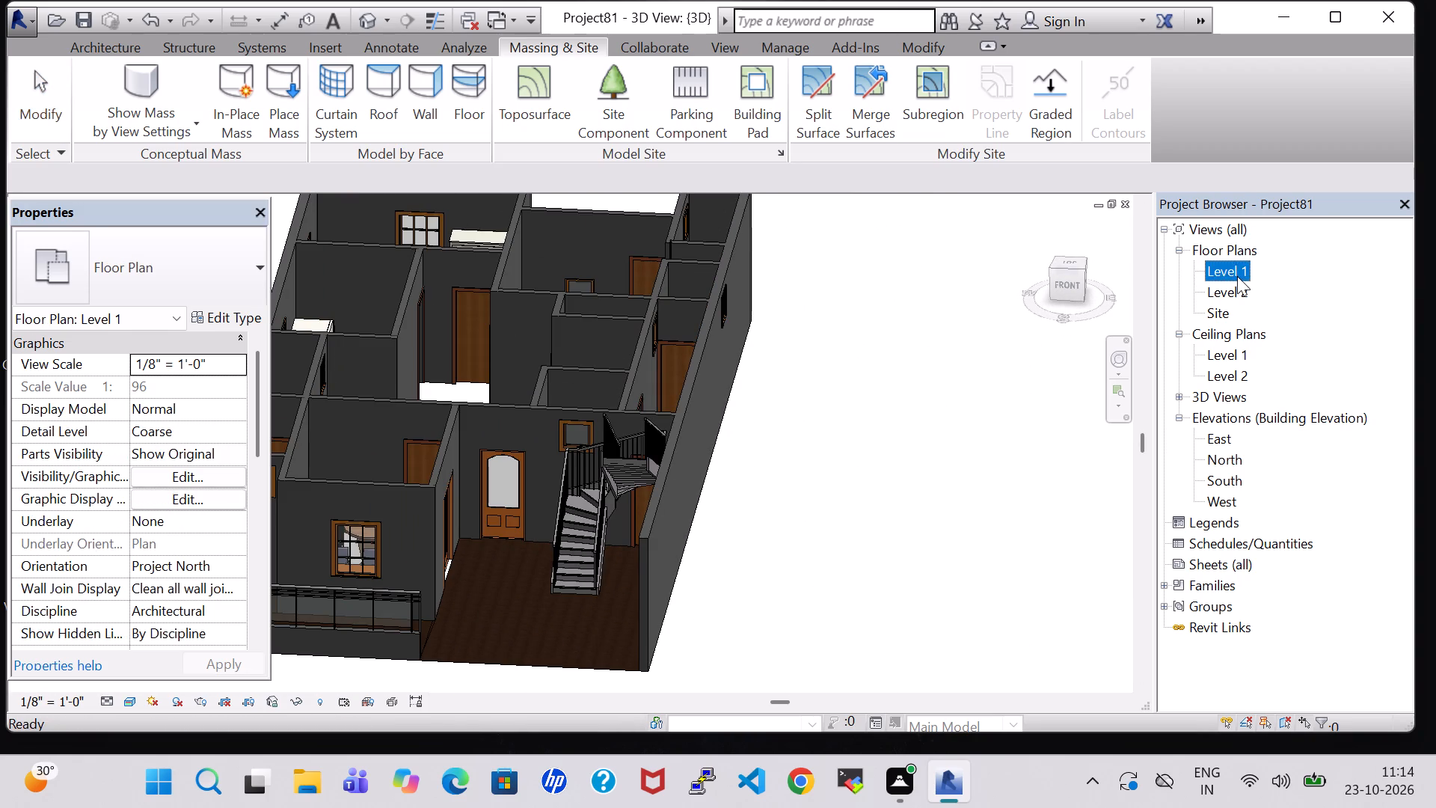
pyautogui.scroll(-2, 985, 383)
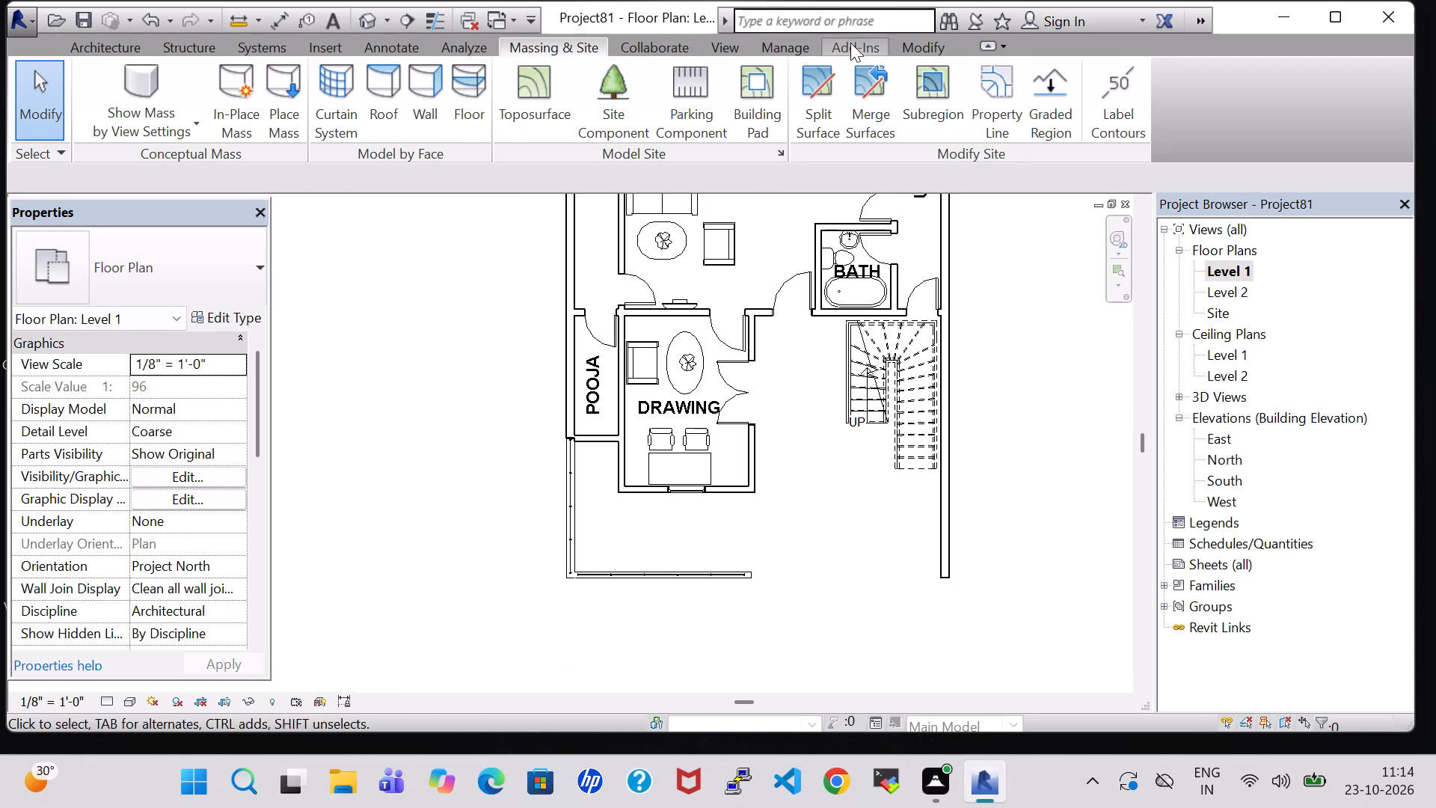
pyautogui.click(917, 48)
pyautogui.click(580, 75)
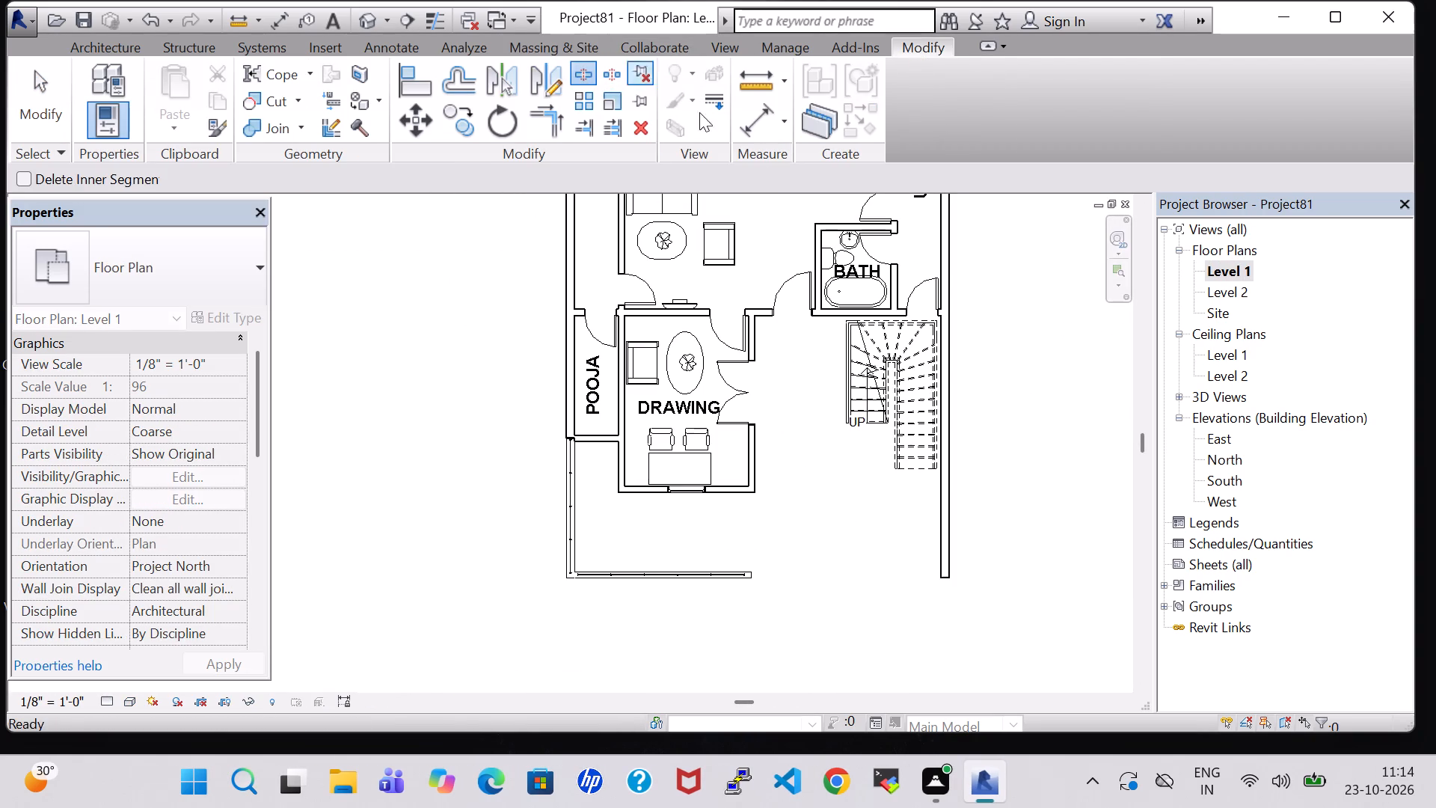
pyautogui.click(950, 314)
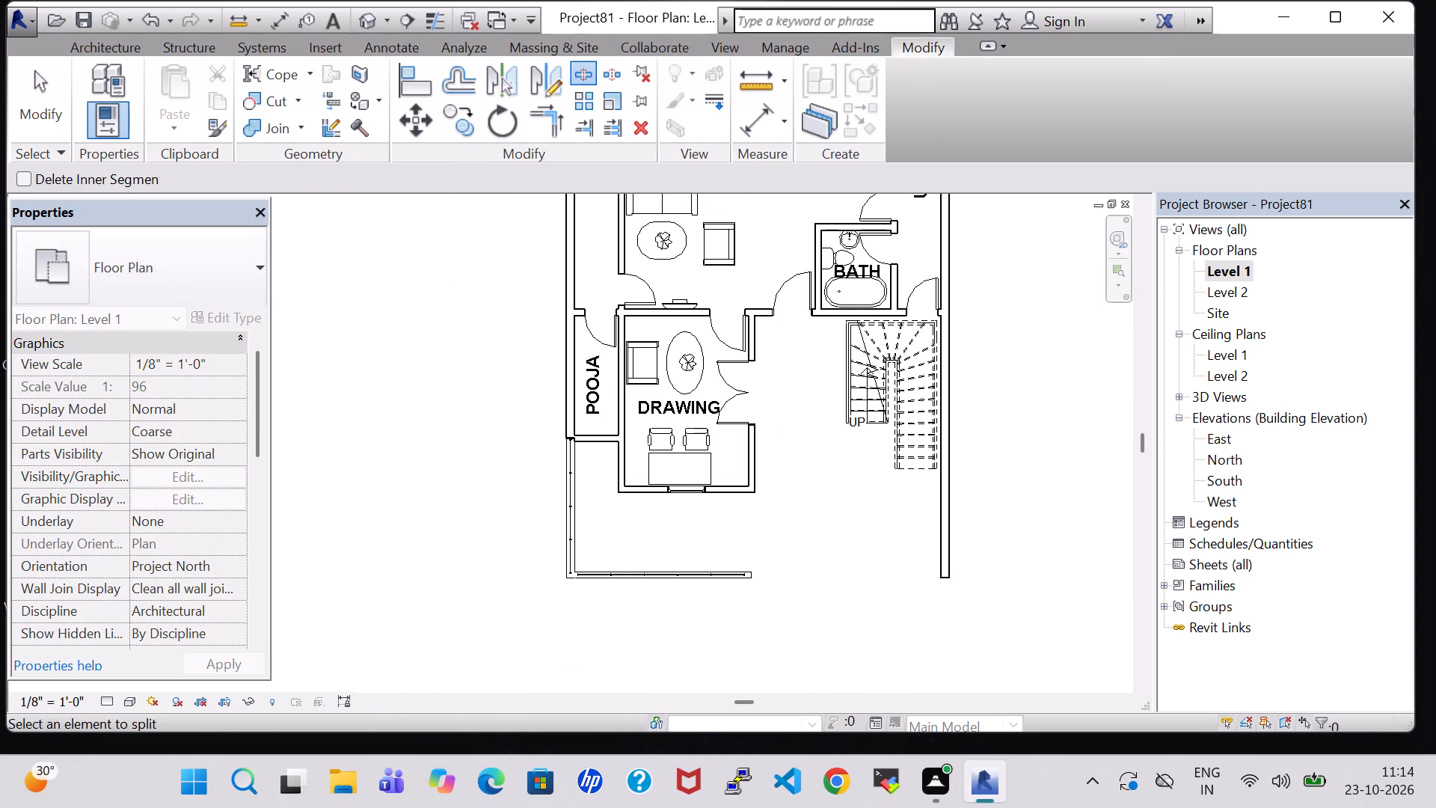
pyautogui.press('Escape')
pyautogui.press('Escape')
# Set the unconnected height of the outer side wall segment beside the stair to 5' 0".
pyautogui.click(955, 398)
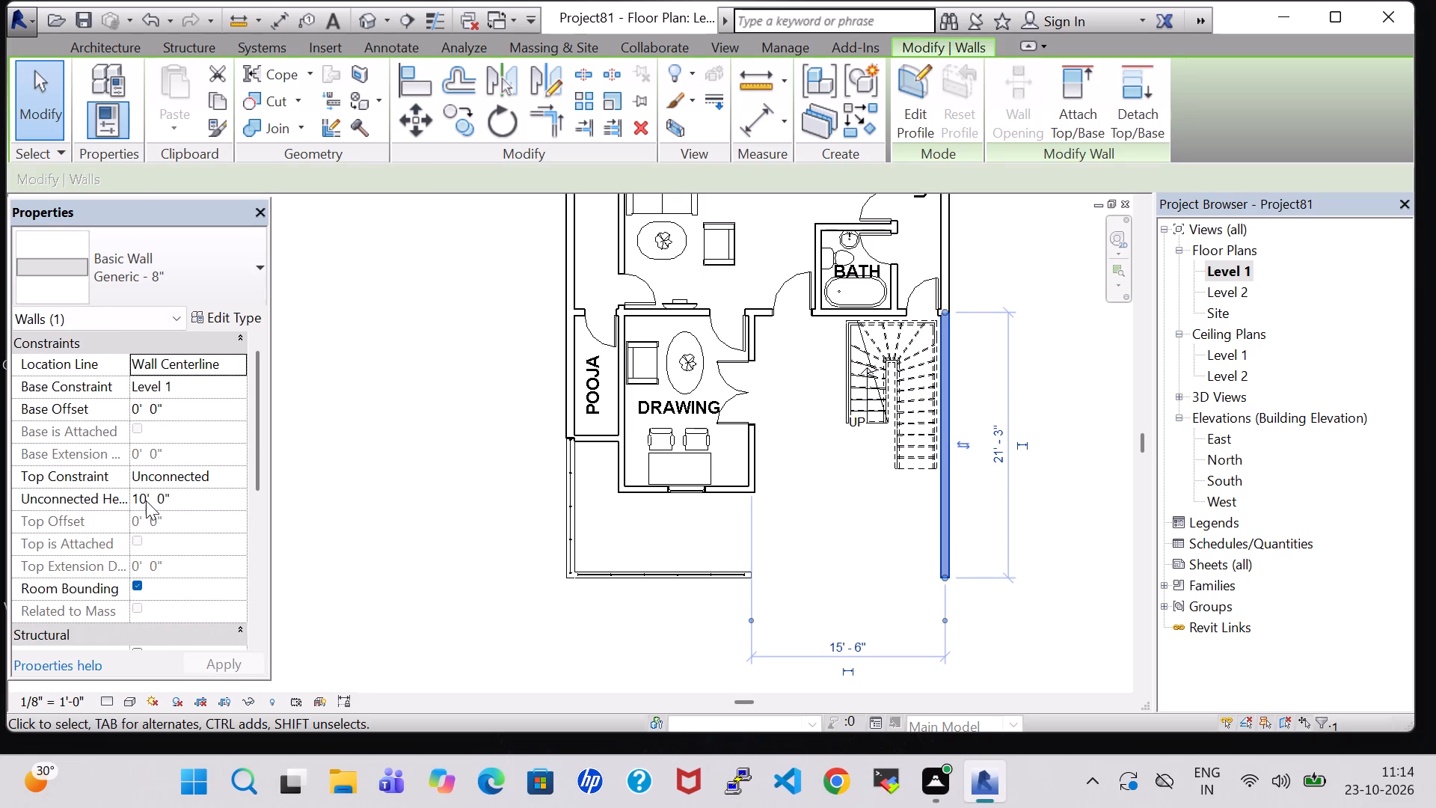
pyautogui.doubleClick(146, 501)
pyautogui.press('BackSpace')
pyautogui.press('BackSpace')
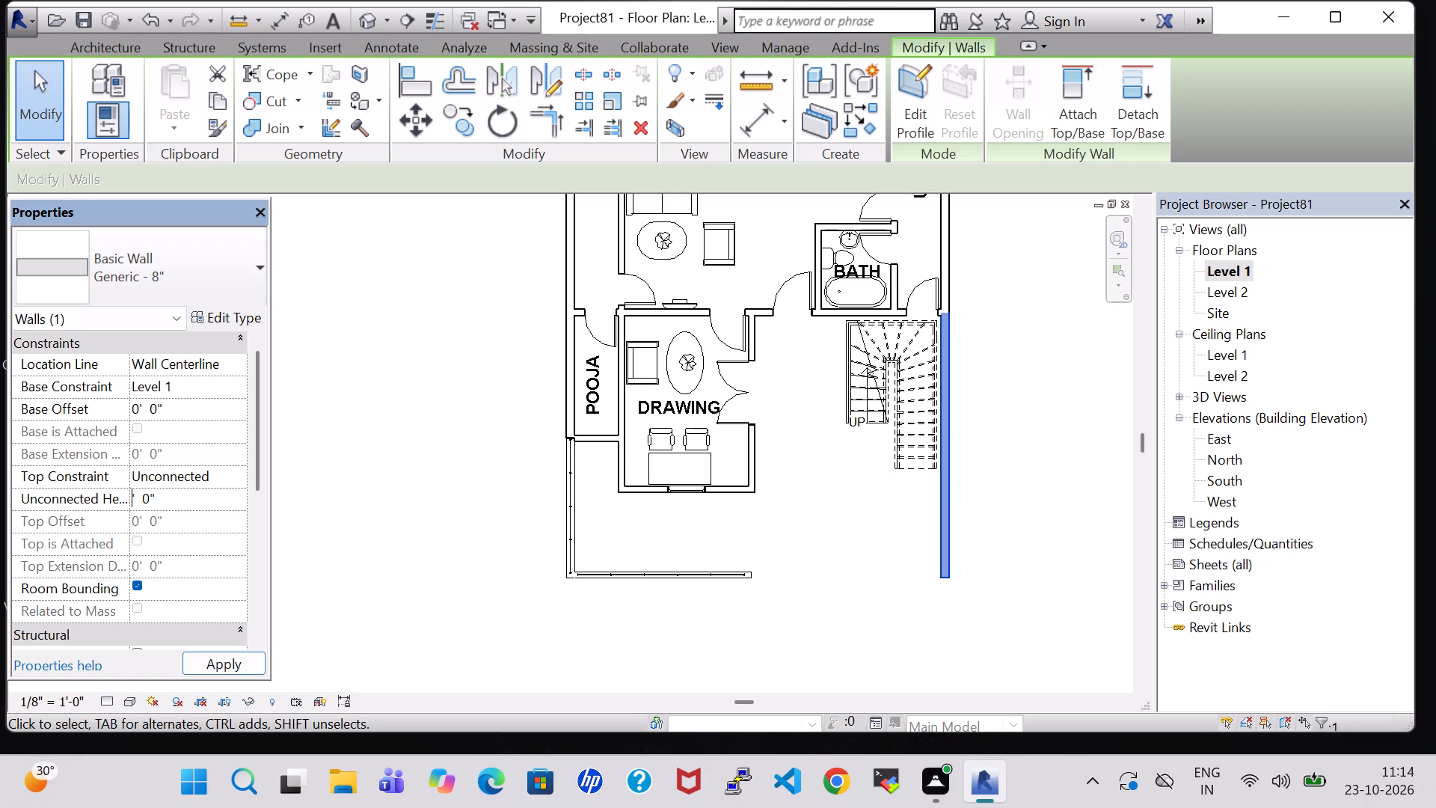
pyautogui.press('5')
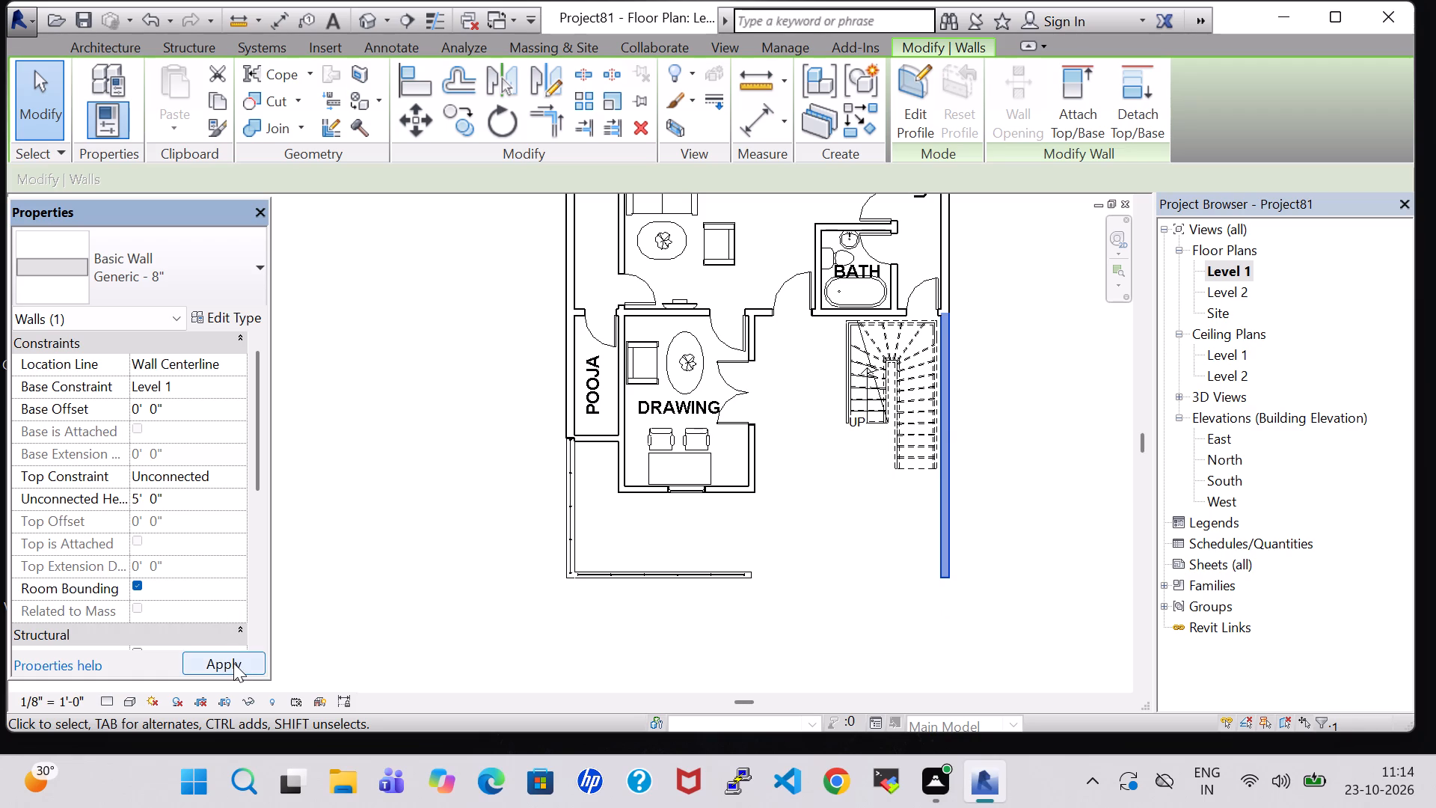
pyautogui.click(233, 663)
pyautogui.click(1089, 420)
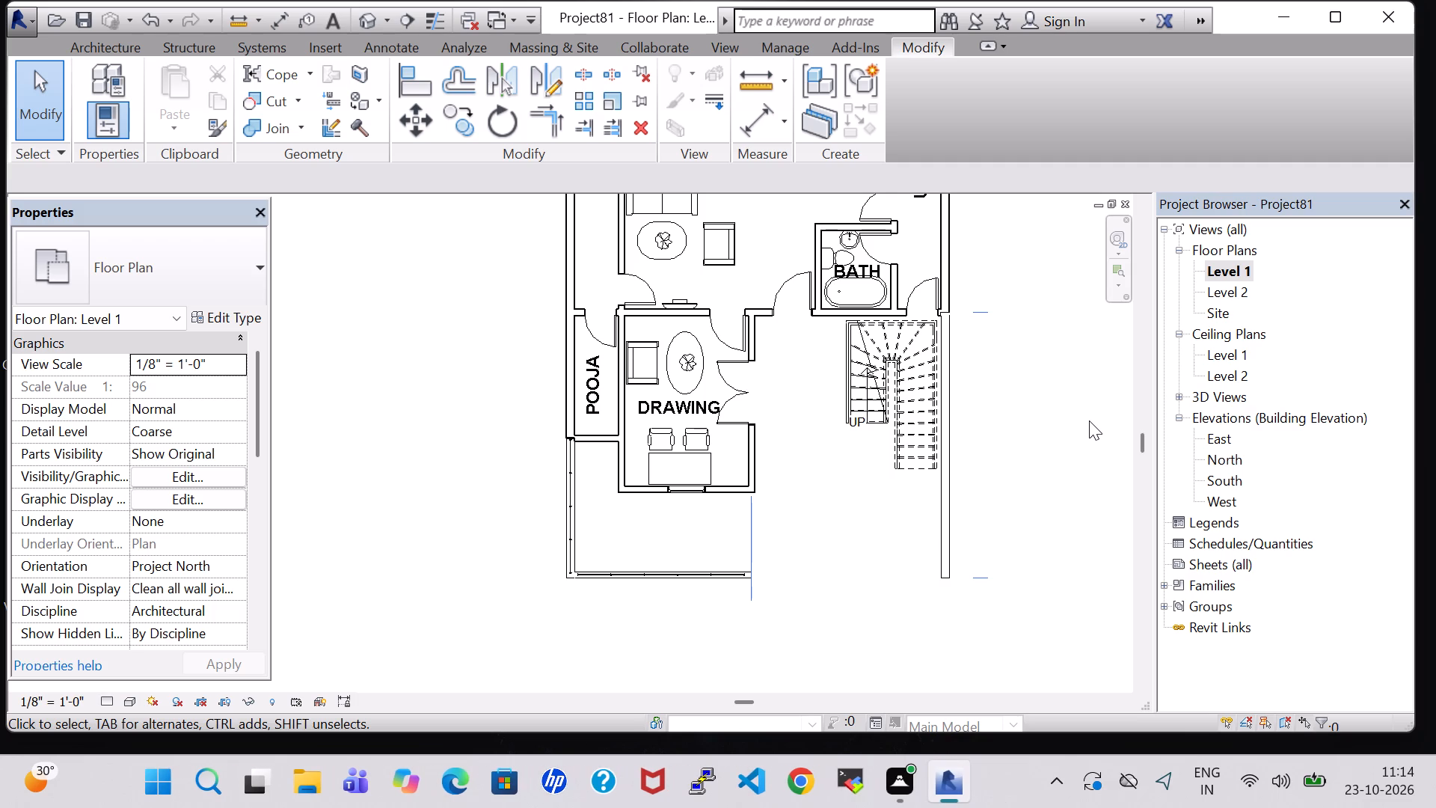
# Examine the lowered side wall segment beside the stair from several angles in the 3D view.
pyautogui.click(954, 522)
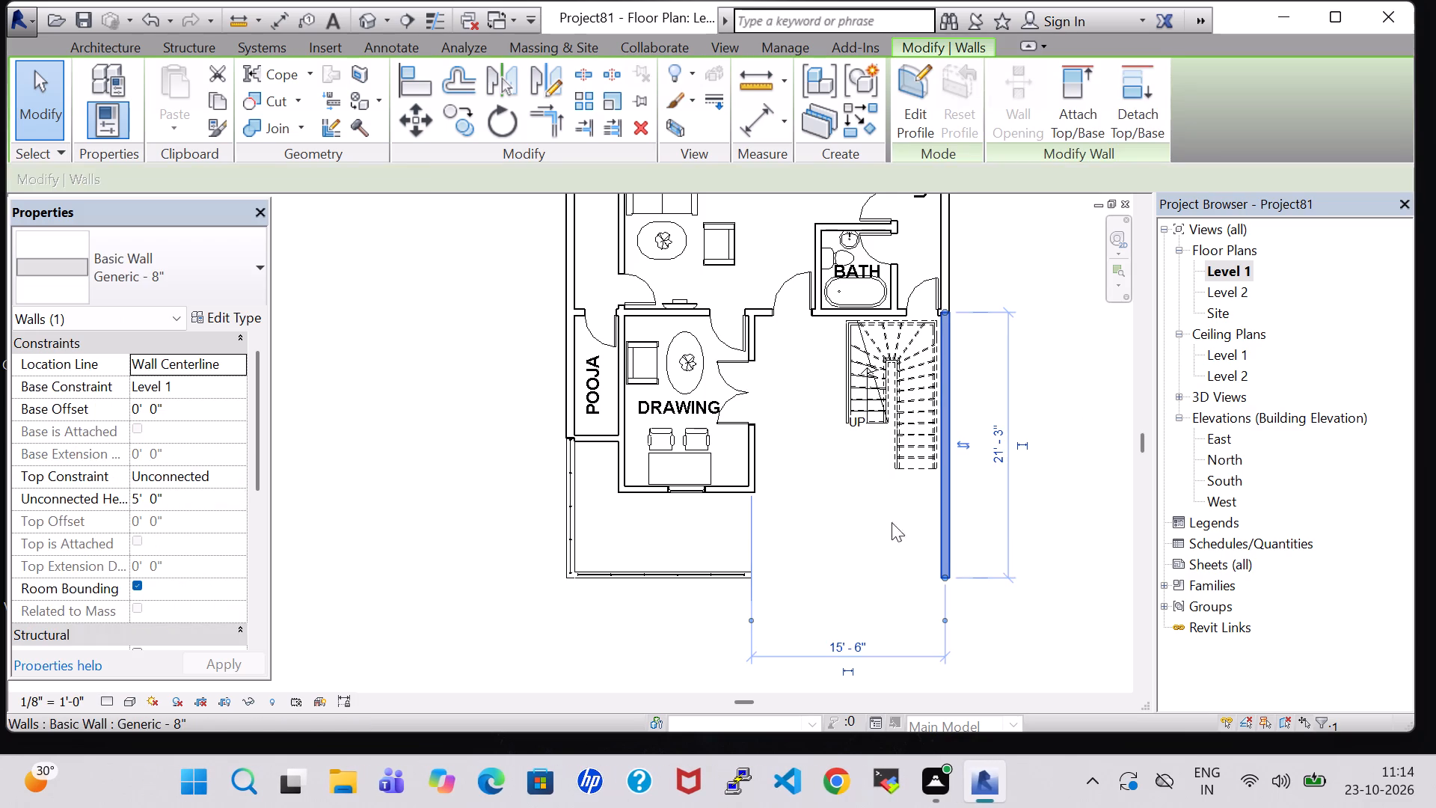
pyautogui.click(775, 519)
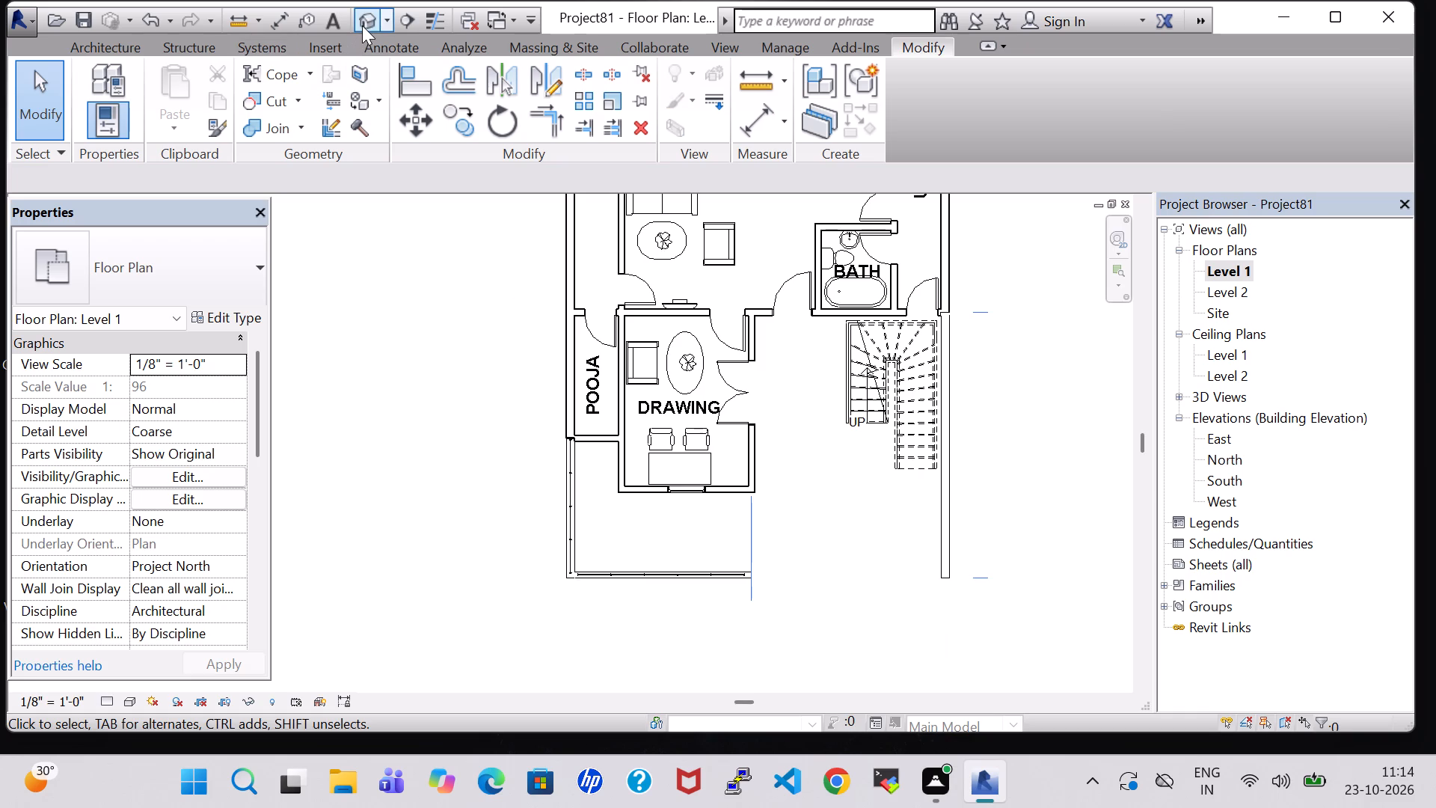
pyautogui.click(362, 25)
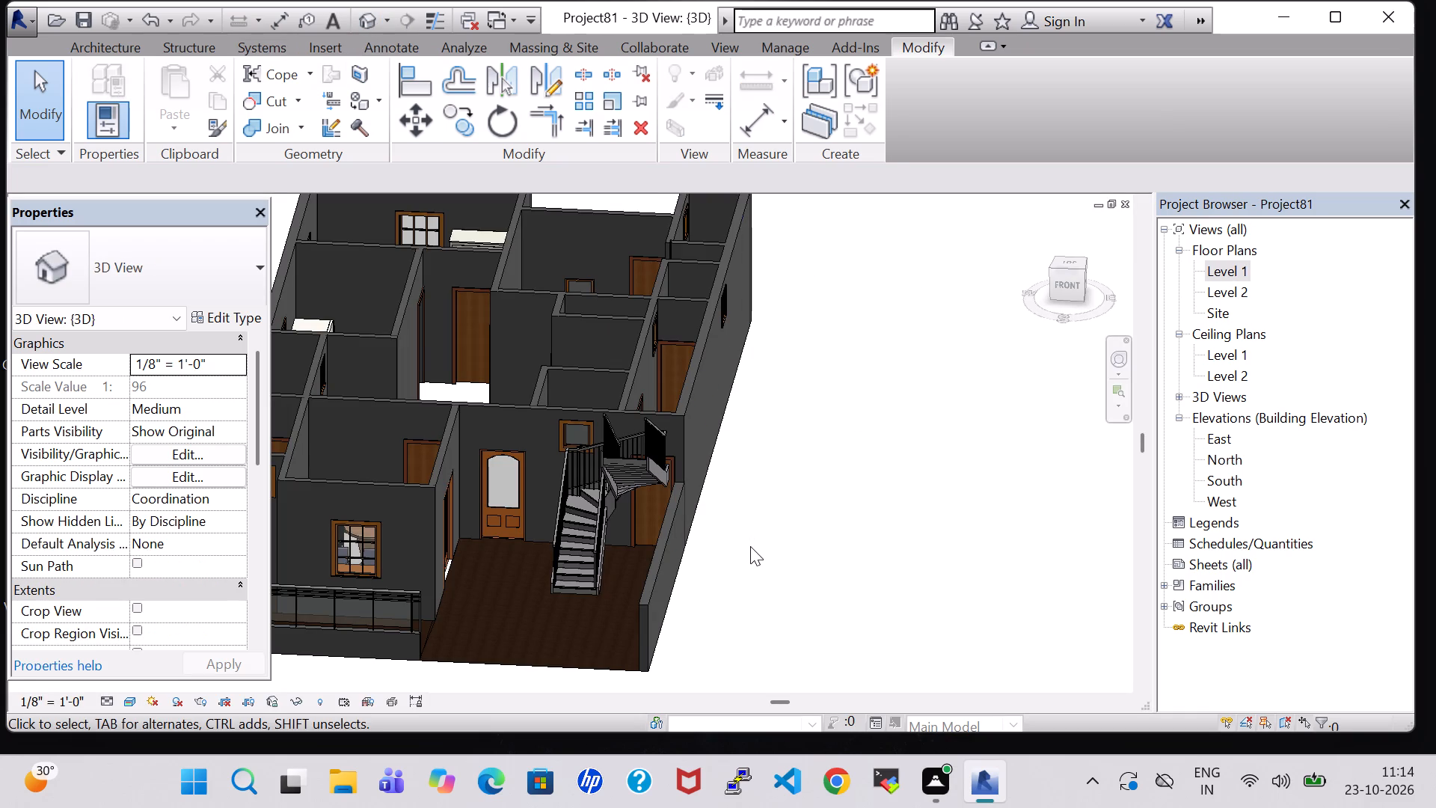
pyautogui.keyDown('shift'); pyautogui.moveTo(750, 546); pyautogui.dragTo(762, 433, button='middle'); pyautogui.keyUp('shift')
pyautogui.keyDown('shift'); pyautogui.middleClick(762, 432); pyautogui.keyUp('shift')
pyautogui.keyDown('shift'); pyautogui.moveTo(765, 454); pyautogui.dragTo(772, 477, button='middle'); pyautogui.keyUp('shift')
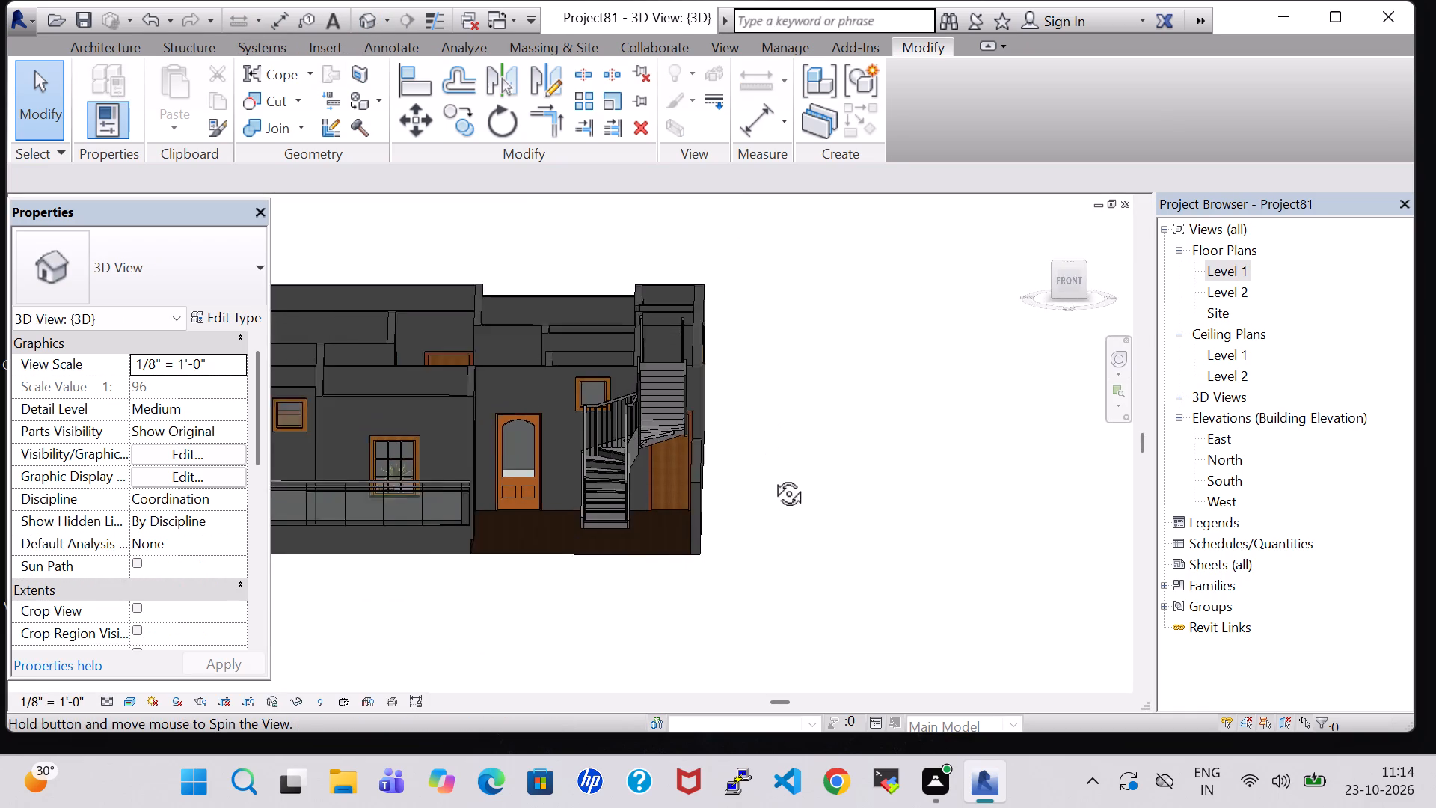
pyautogui.keyDown('shift'); pyautogui.moveTo(772, 477); pyautogui.dragTo(794, 540, button='middle'); pyautogui.keyUp('shift')
pyautogui.keyDown('shift'); pyautogui.moveTo(799, 539); pyautogui.dragTo(785, 496, button='middle'); pyautogui.keyUp('shift')
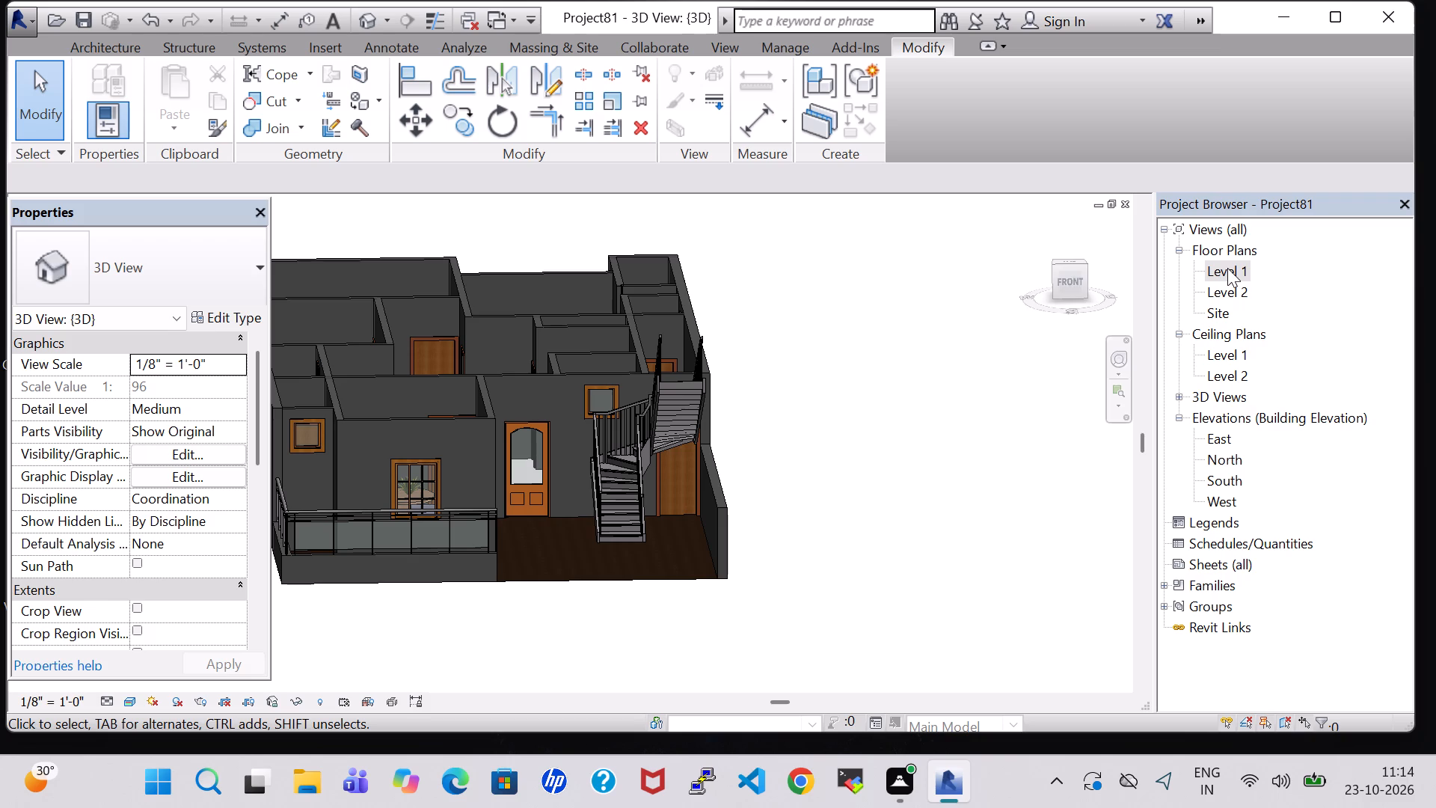
pyautogui.keyDown('shift'); pyautogui.moveTo(884, 414); pyautogui.dragTo(764, 485, button='middle'); pyautogui.keyUp('shift')
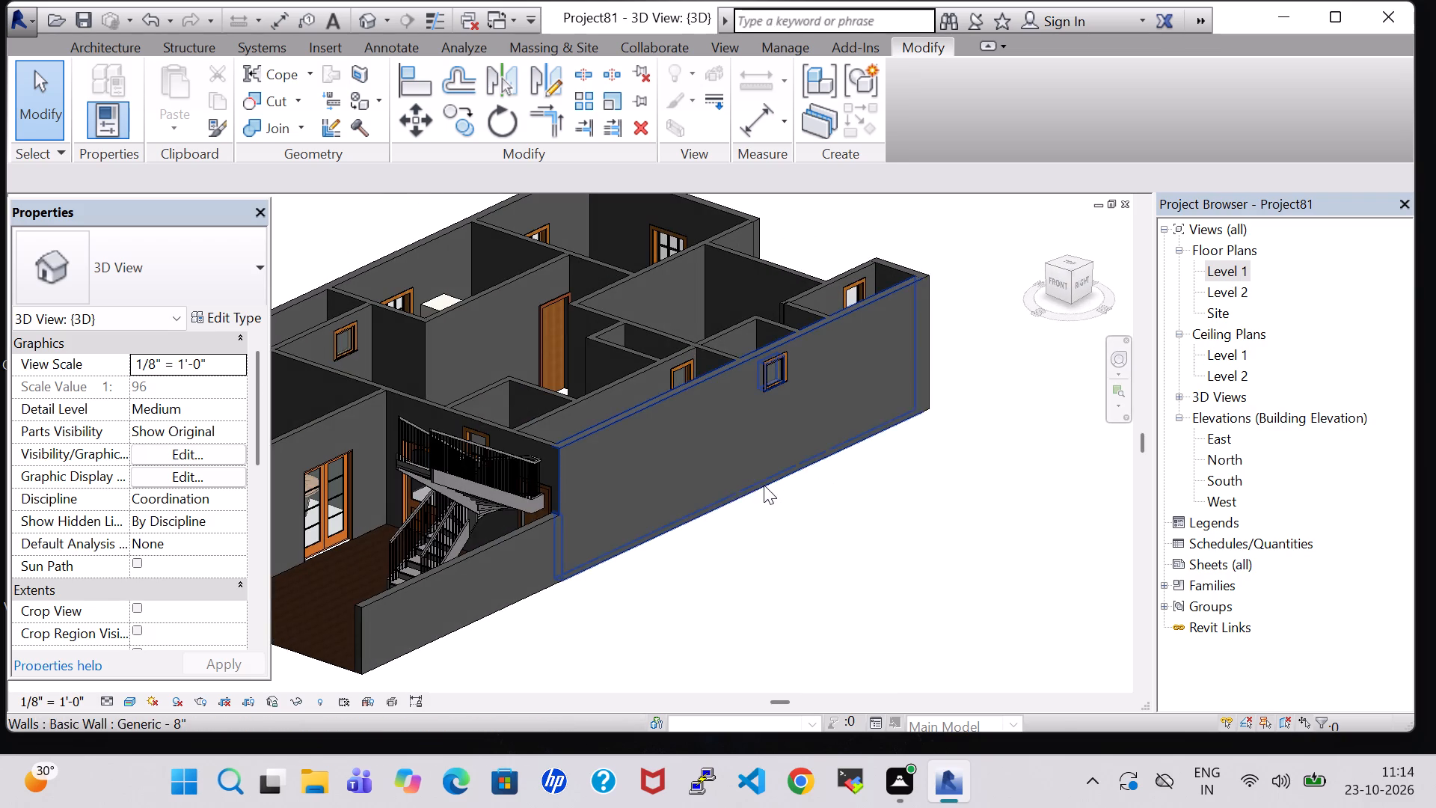
pyautogui.scroll(3, 625, 492)
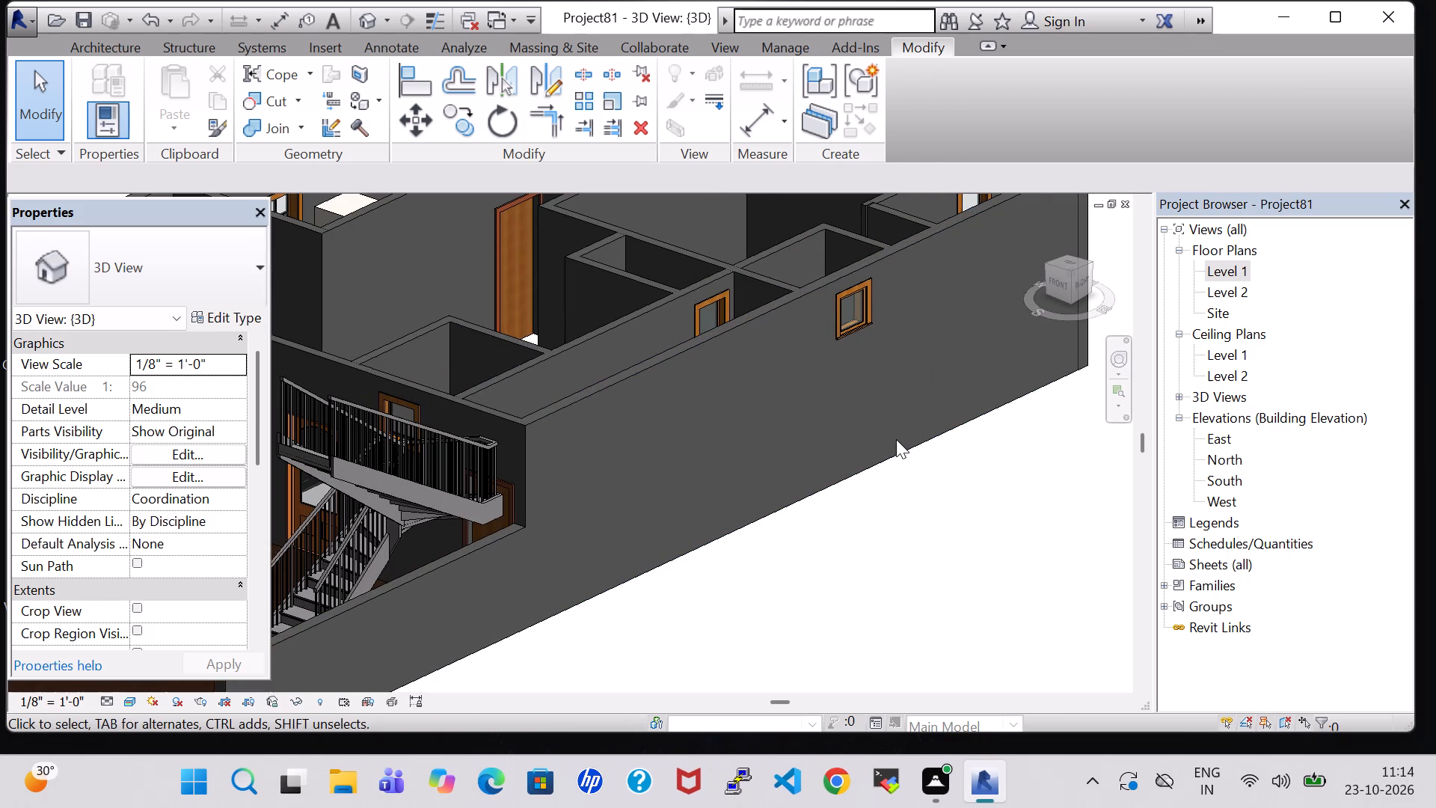
pyautogui.scroll(-3, 896, 439)
# Set the unconnected height of the outer side wall segment beside the stair to 7' 0" from the Level 1 plan.
pyautogui.doubleClick(1232, 273)
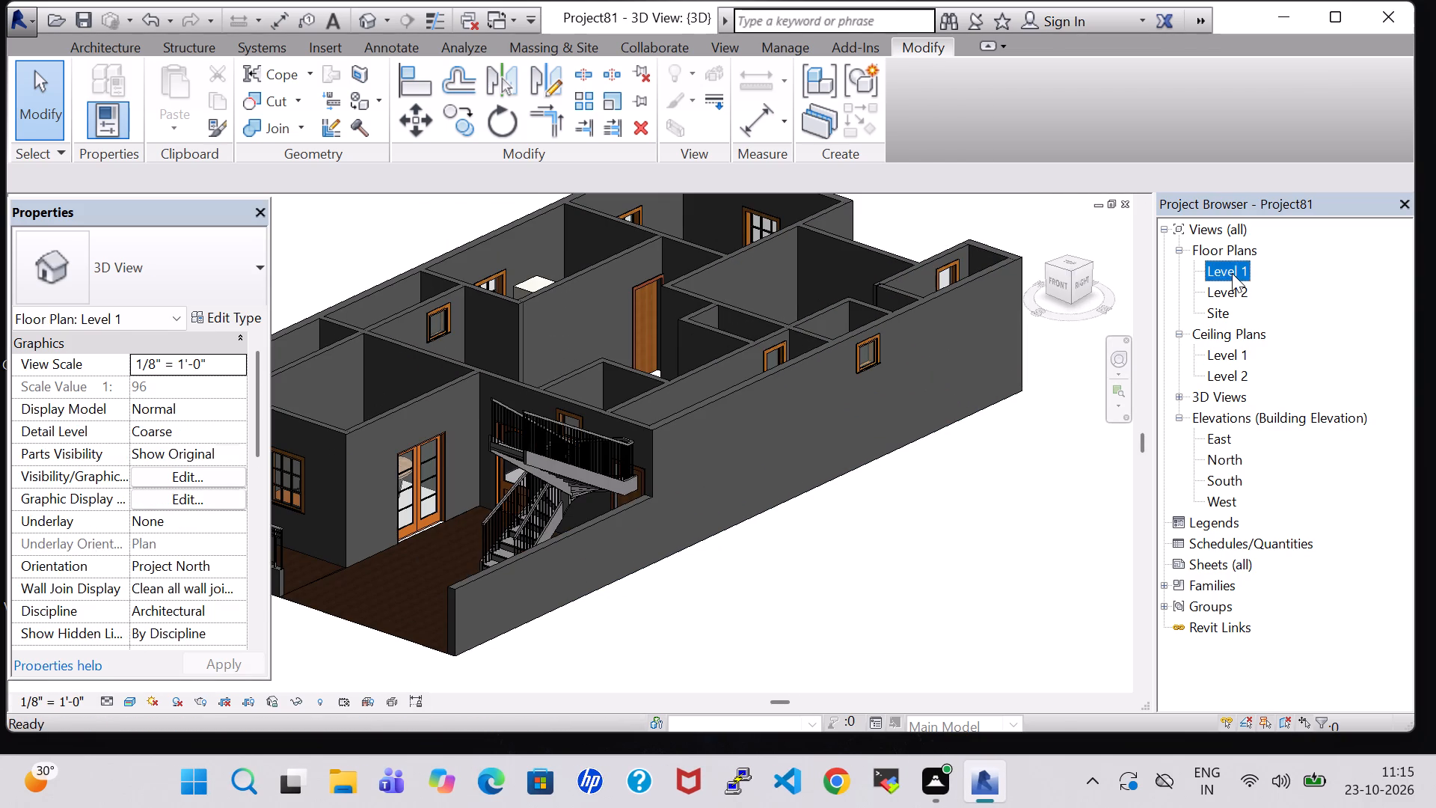
pyautogui.click(945, 483)
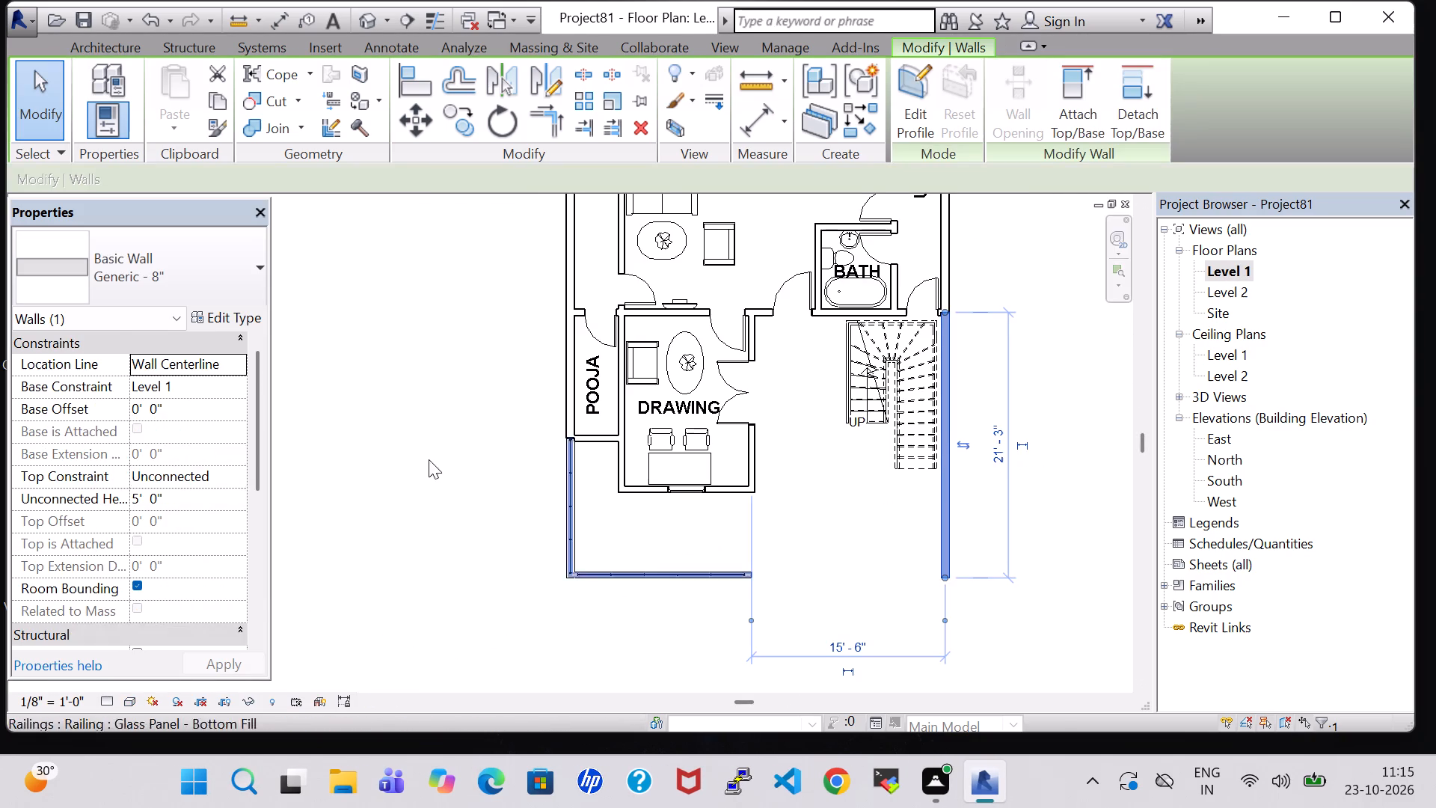
pyautogui.doubleClick(138, 501)
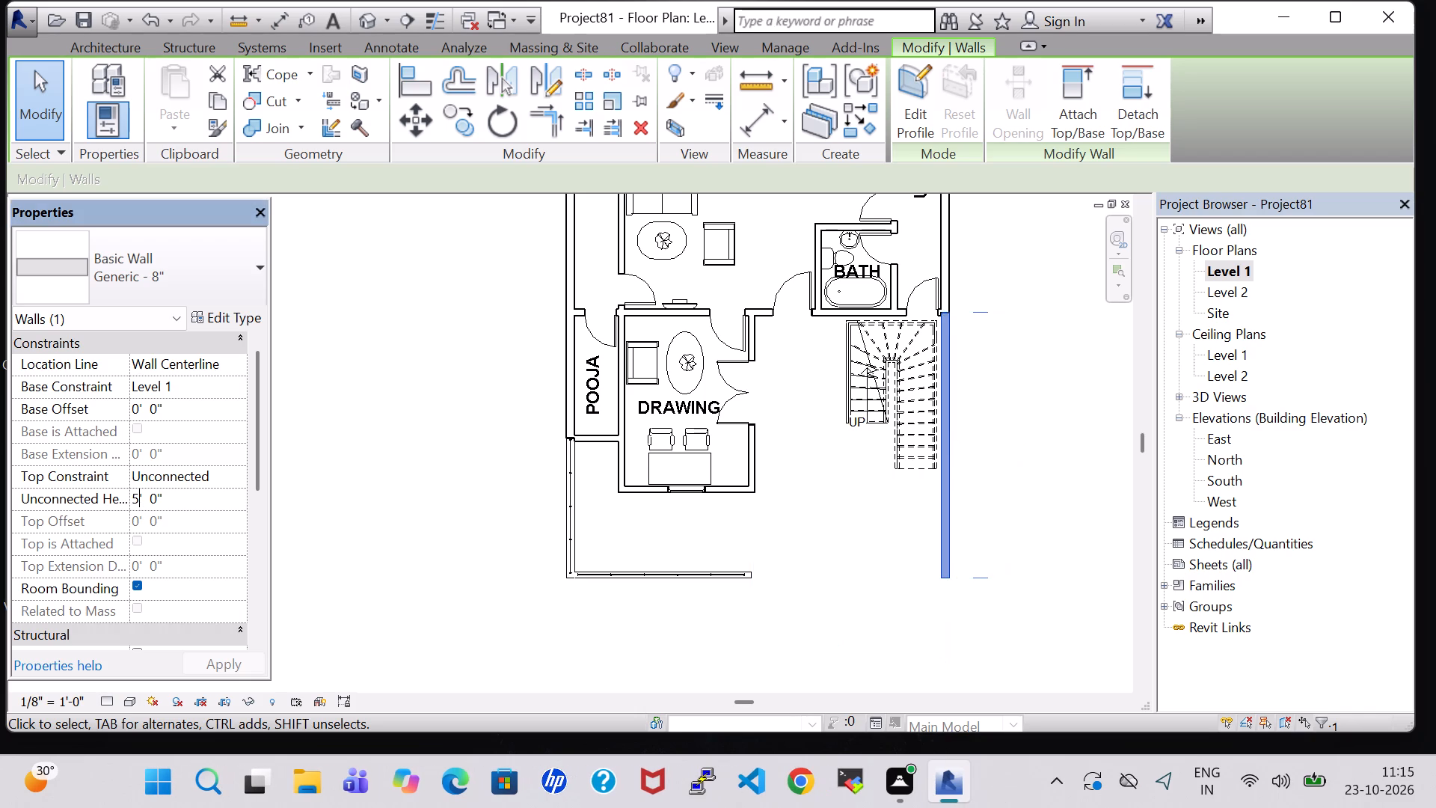
pyautogui.press('BackSpace')
pyautogui.press('7')
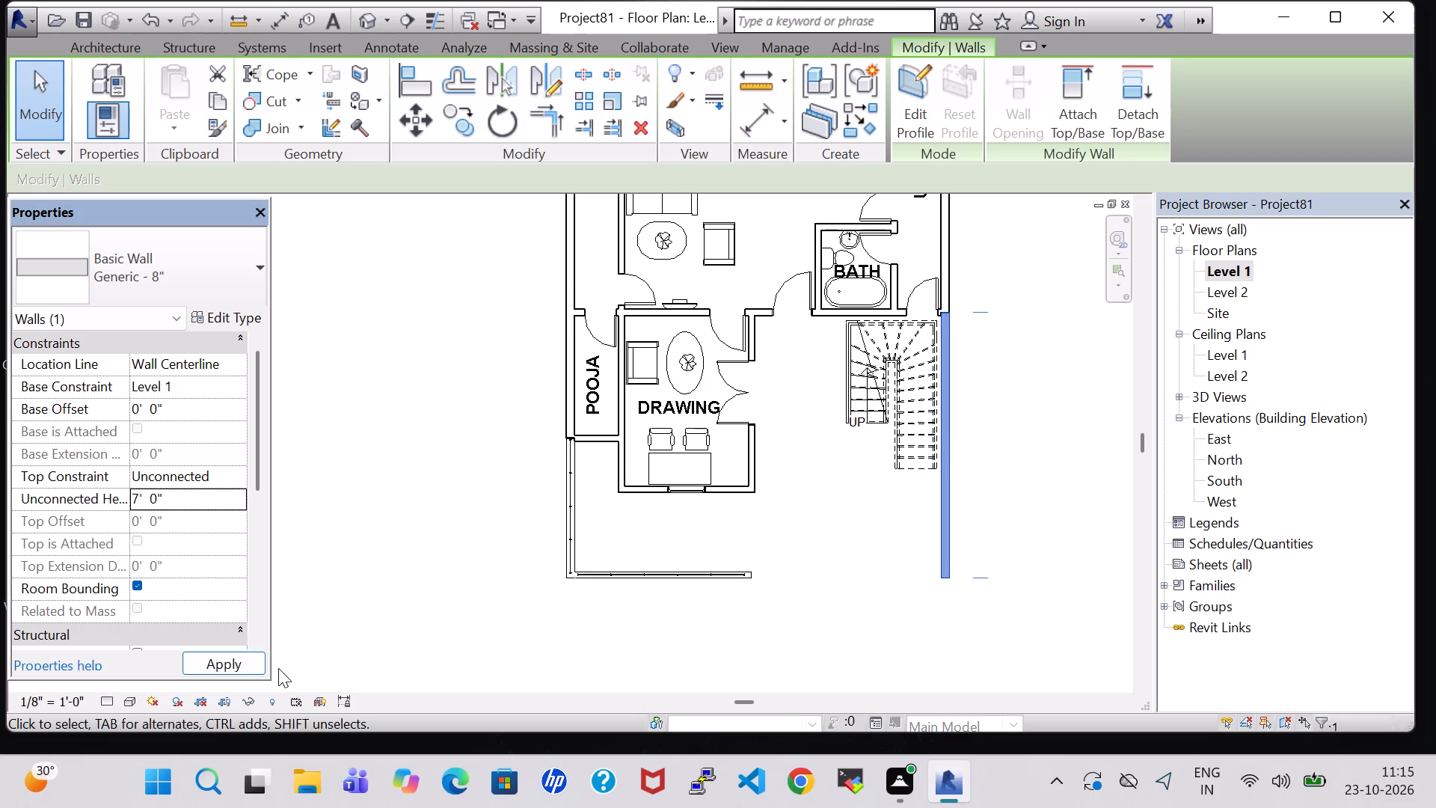
pyautogui.click(231, 664)
pyautogui.click(1077, 542)
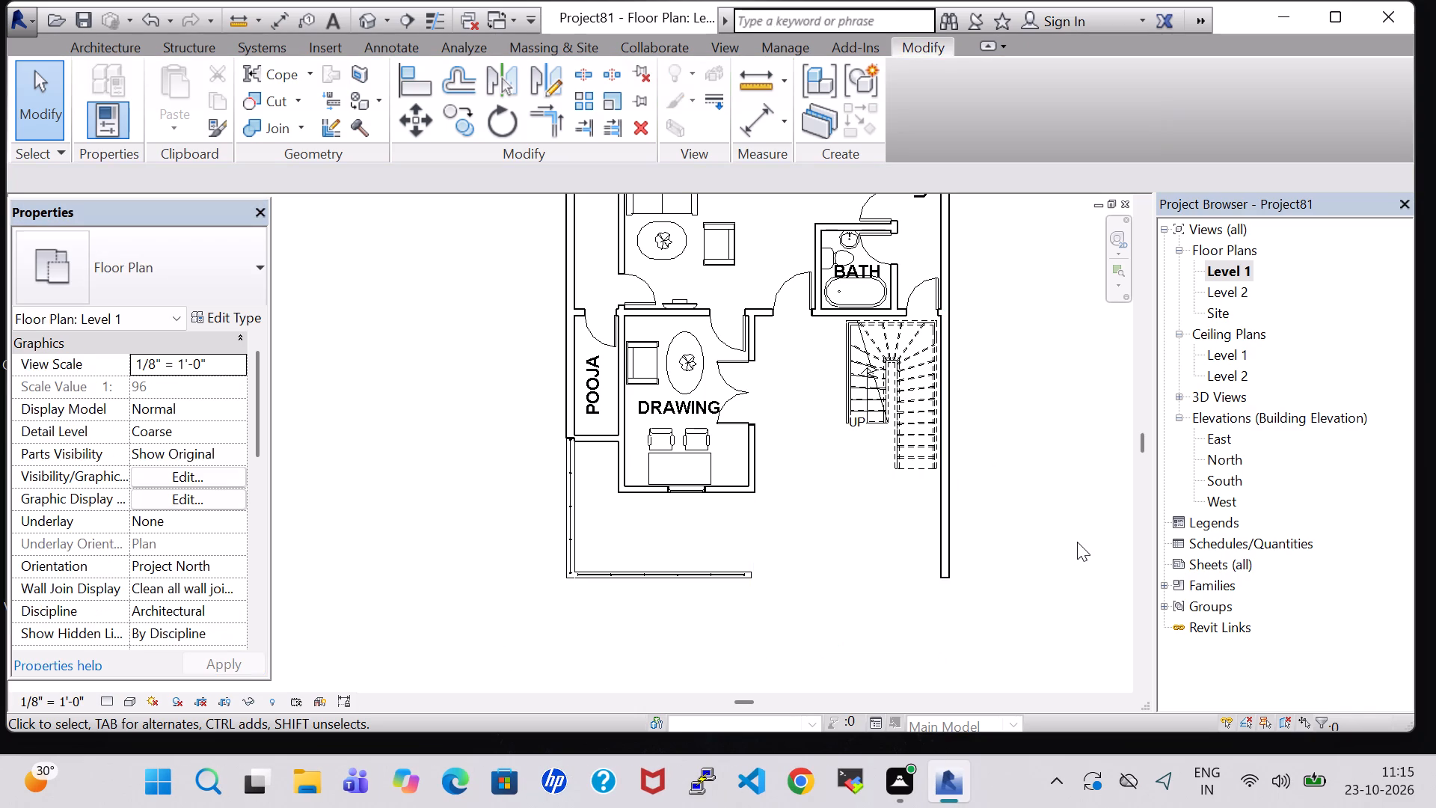
# Examine the side wall segment's new height, the winder stair and the door behind it in the 3D view.
pyautogui.click(370, 16)
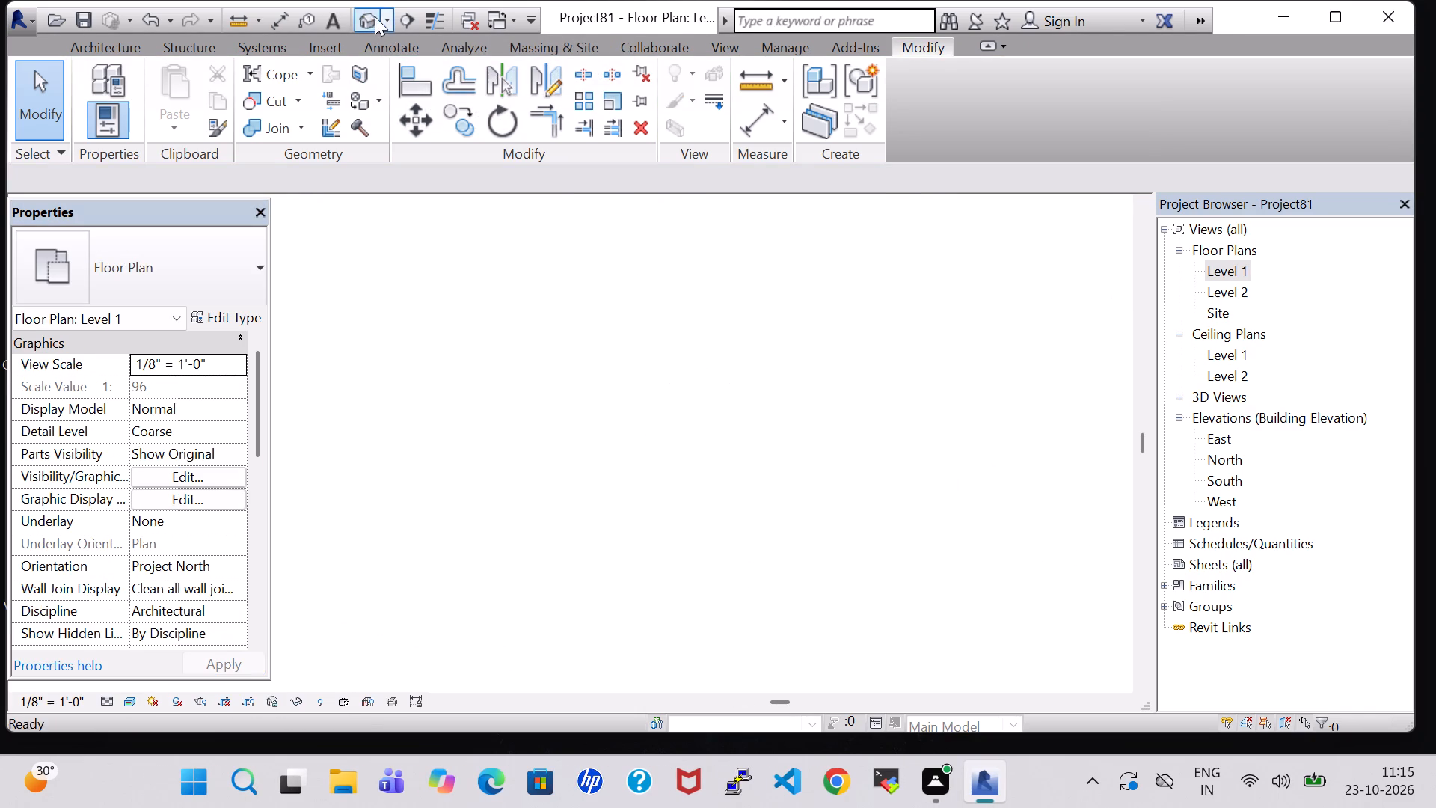
pyautogui.keyDown('shift'); pyautogui.moveTo(728, 611); pyautogui.dragTo(753, 611, button='middle'); pyautogui.keyUp('shift')
pyautogui.keyDown('shift'); pyautogui.moveTo(768, 611); pyautogui.dragTo(790, 611, button='middle'); pyautogui.keyUp('shift')
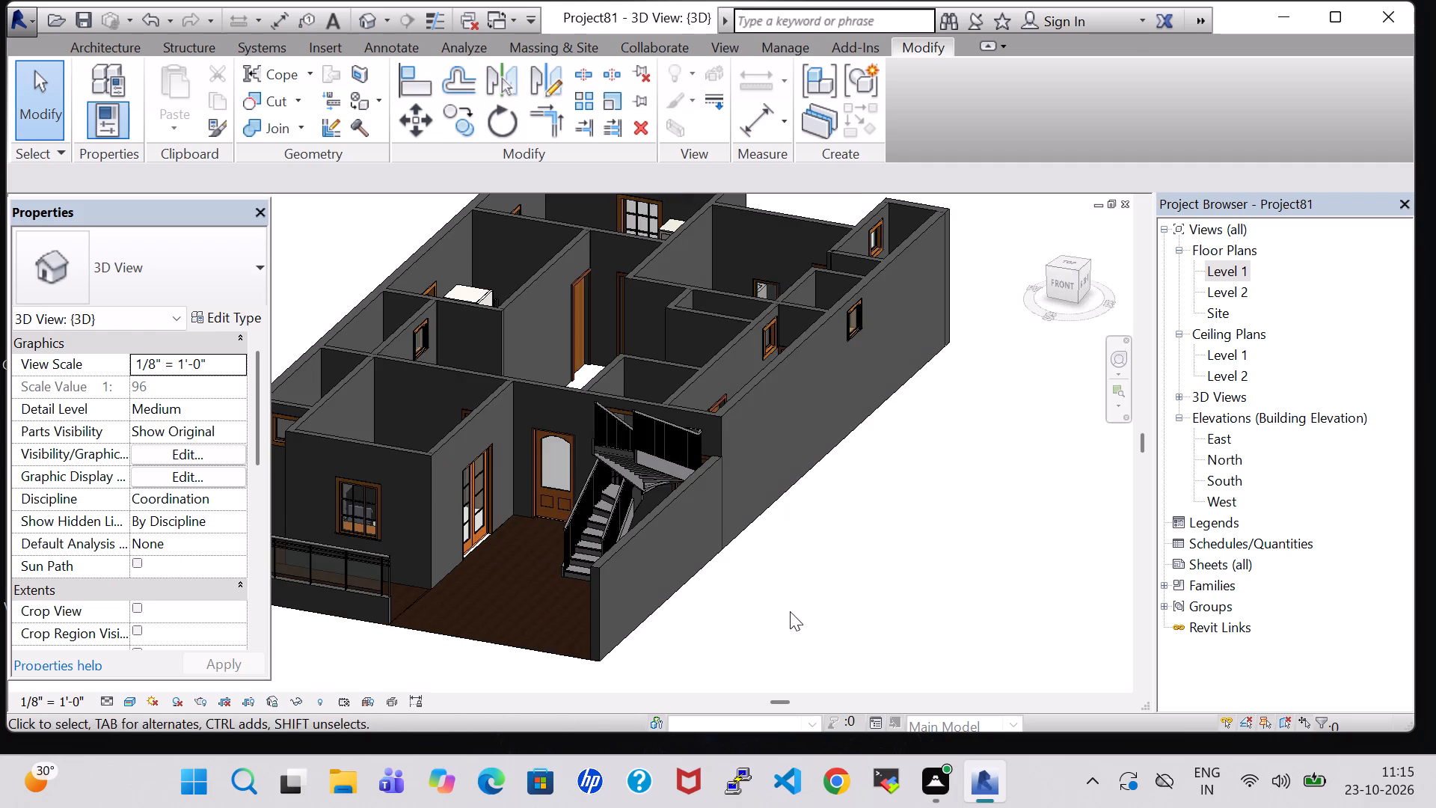
pyautogui.keyDown('shift'); pyautogui.moveTo(790, 581); pyautogui.dragTo(886, 564, button='middle'); pyautogui.keyUp('shift')
pyautogui.keyDown('shift'); pyautogui.scroll(1, 833, 574); pyautogui.keyUp('shift')
pyautogui.moveTo(943, 515); pyautogui.dragTo(906, 487, button='middle')
pyautogui.keyDown('shift'); pyautogui.scroll(1, 936, 512); pyautogui.keyUp('shift')
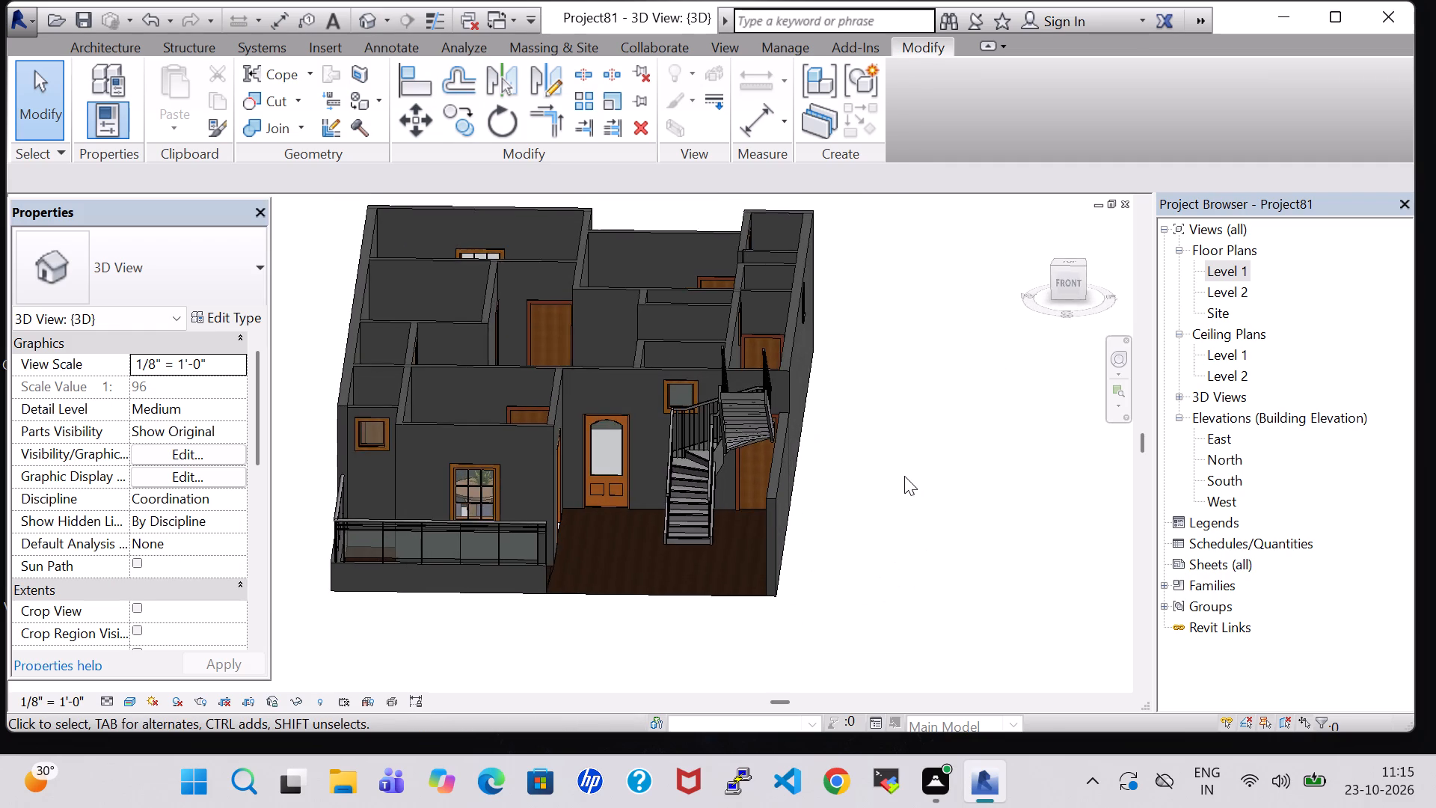
pyautogui.scroll(4, 887, 476)
pyautogui.moveTo(855, 497); pyautogui.dragTo(852, 465, button='middle')
pyautogui.keyDown('shift'); pyautogui.scroll(1, 855, 497); pyautogui.keyUp('shift')
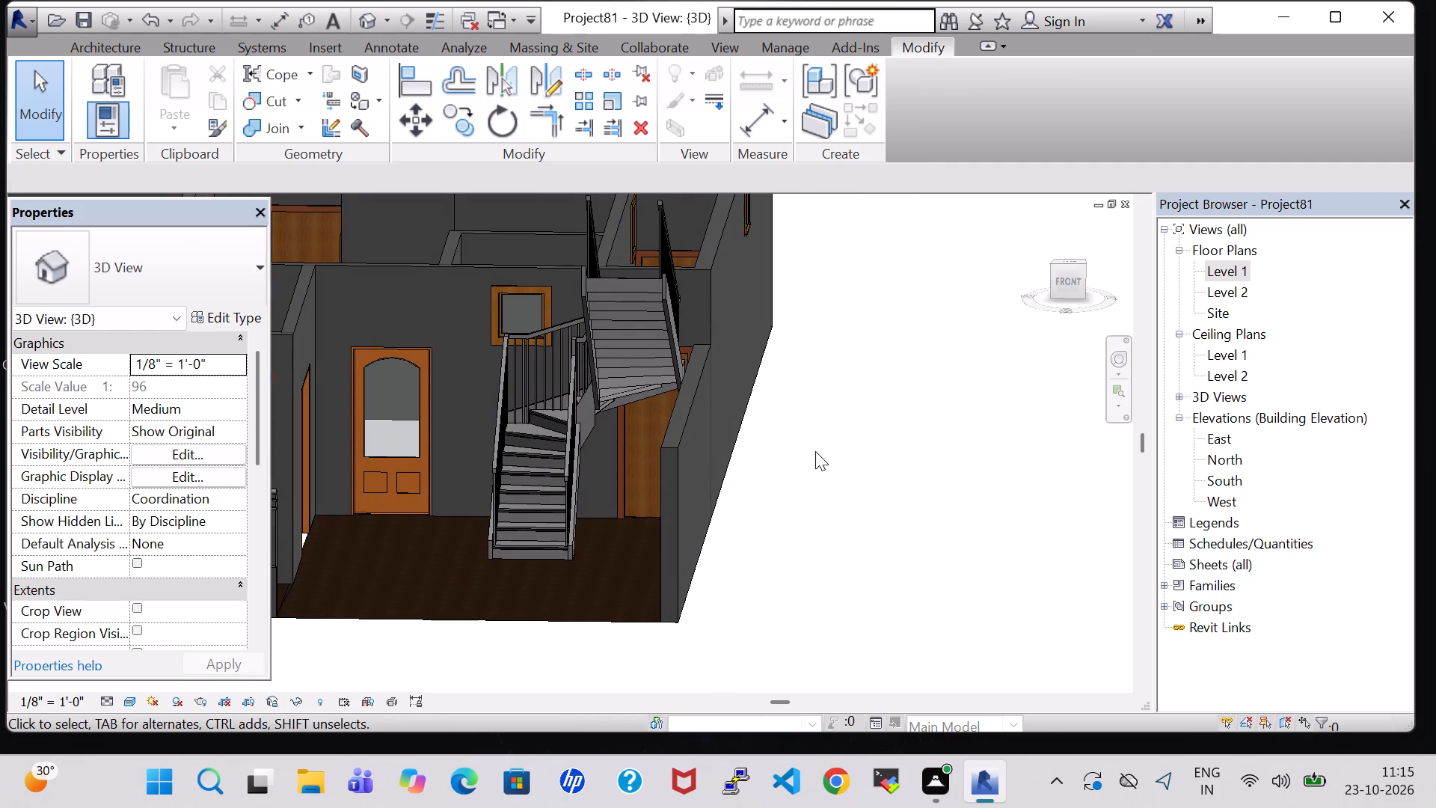
pyautogui.middleClick(815, 451)
pyautogui.middleClick(825, 454)
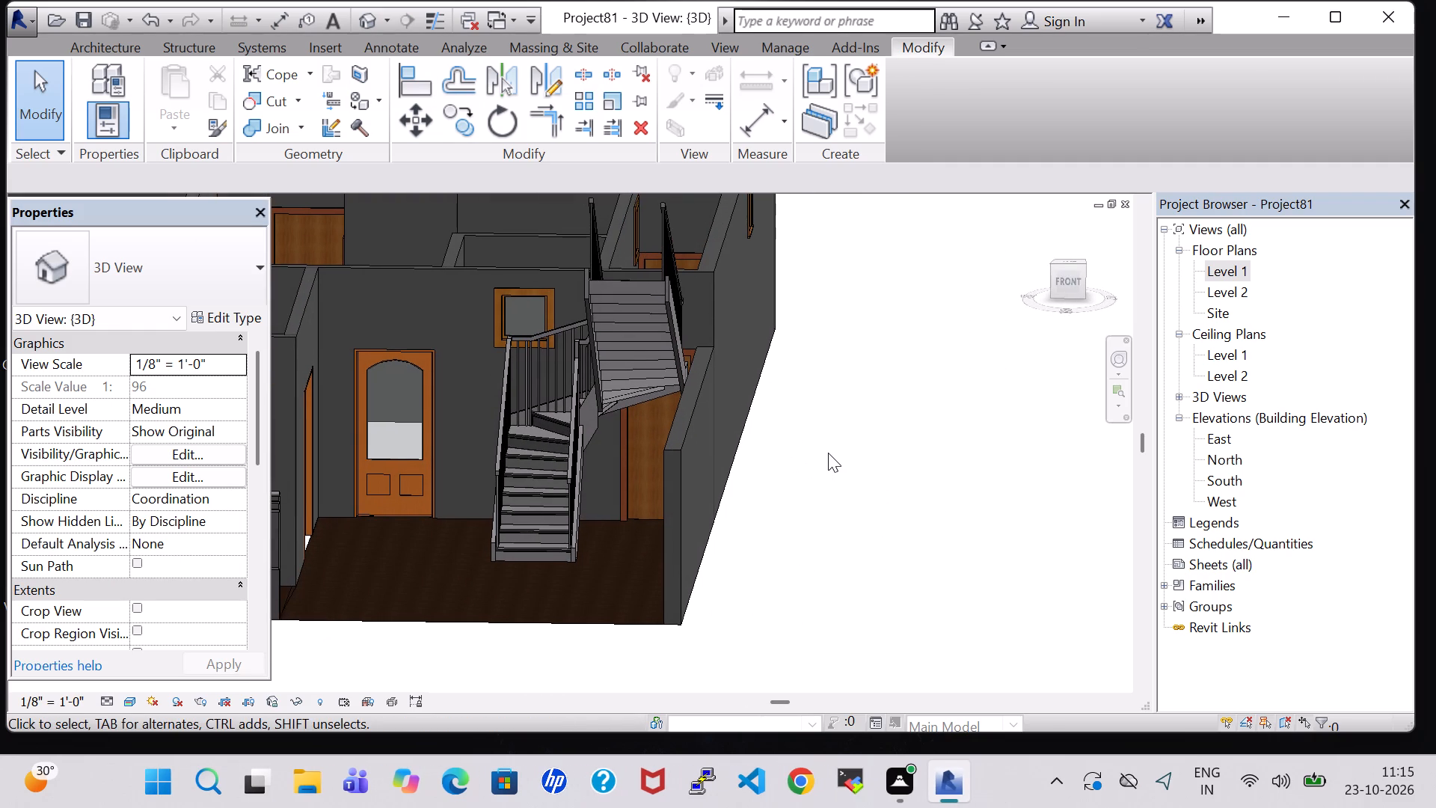
pyautogui.keyDown('shift'); pyautogui.moveTo(823, 446); pyautogui.dragTo(896, 485, button='middle'); pyautogui.keyUp('shift')
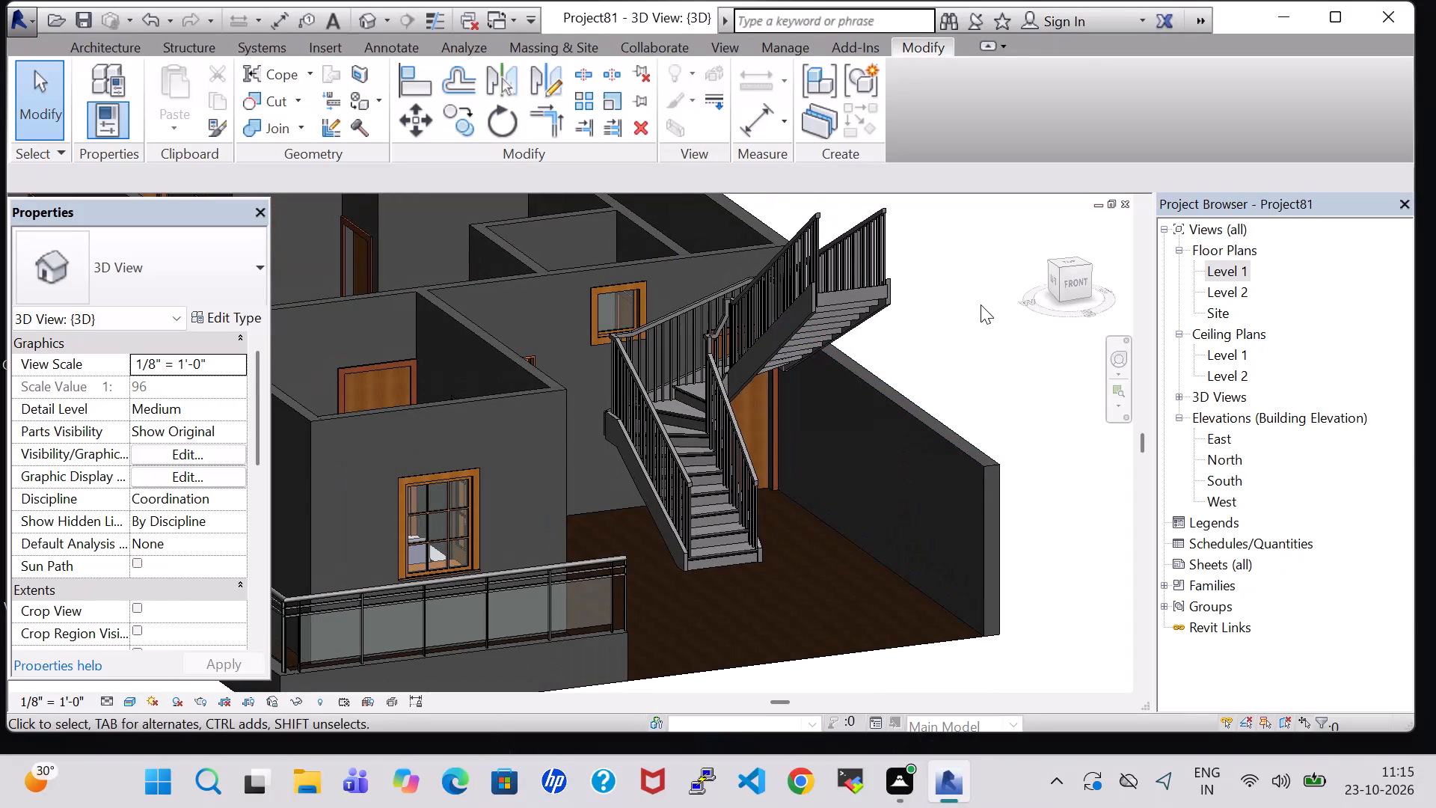
pyautogui.keyDown('shift'); pyautogui.moveTo(978, 304); pyautogui.dragTo(975, 414, button='middle'); pyautogui.keyUp('shift')
pyautogui.keyDown('shift'); pyautogui.moveTo(966, 400); pyautogui.dragTo(923, 484, button='middle'); pyautogui.keyUp('shift')
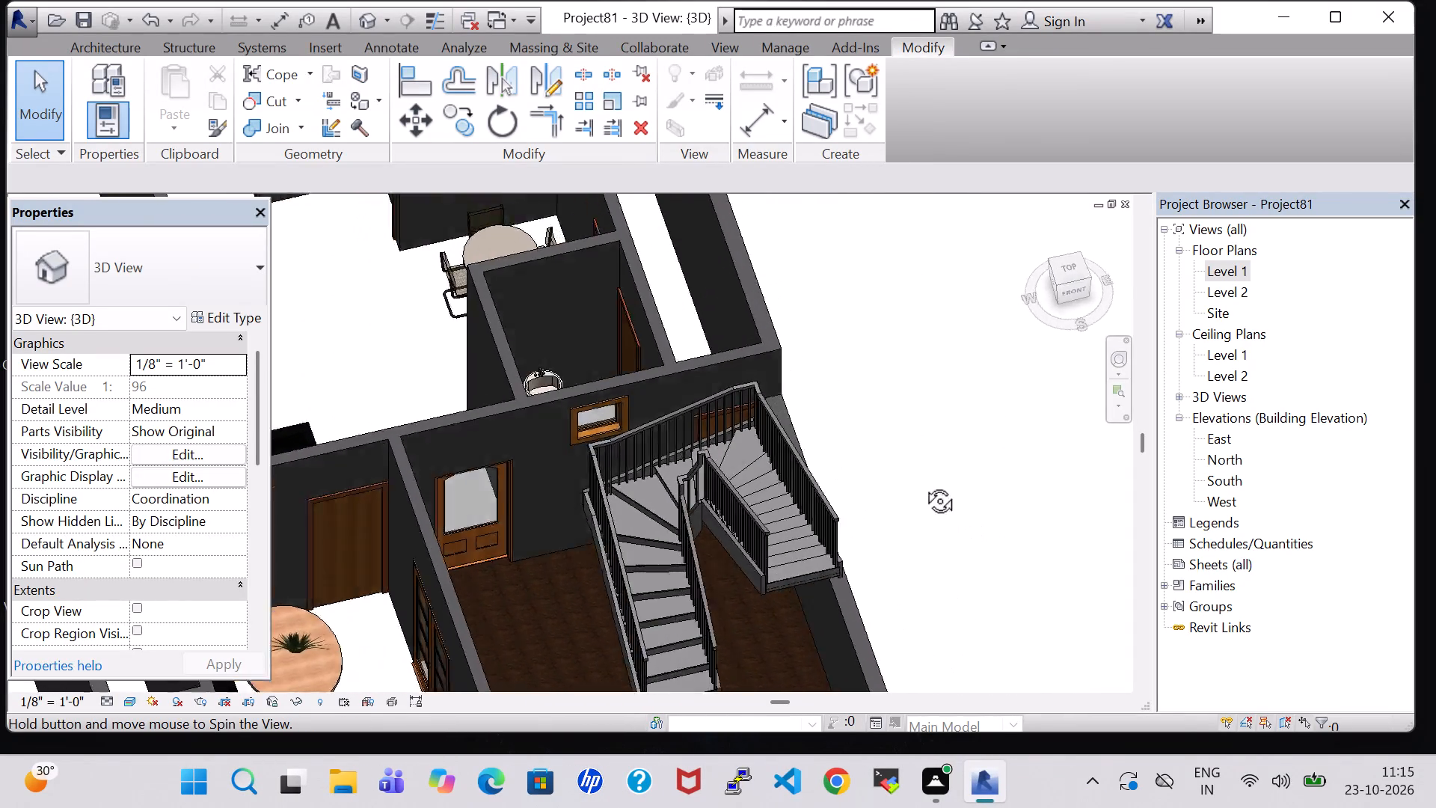
pyautogui.keyDown('shift'); pyautogui.moveTo(923, 484); pyautogui.dragTo(900, 340, button='middle'); pyautogui.keyUp('shift')
# Duplicate the Single-Flush type of the door behind the stair as 30" x 80" 2 and set its height to 5' 8".
pyautogui.click(634, 533)
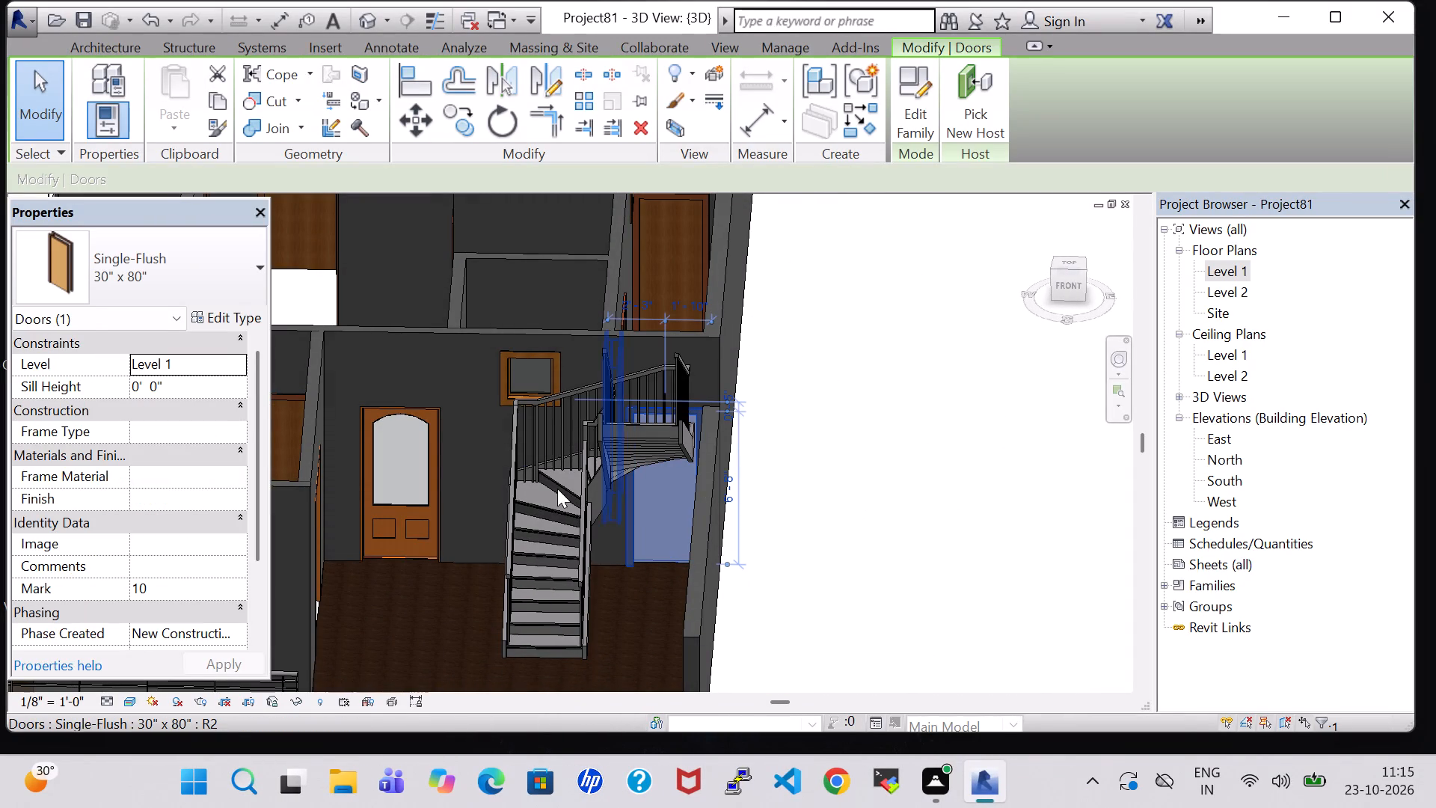
pyautogui.click(217, 307)
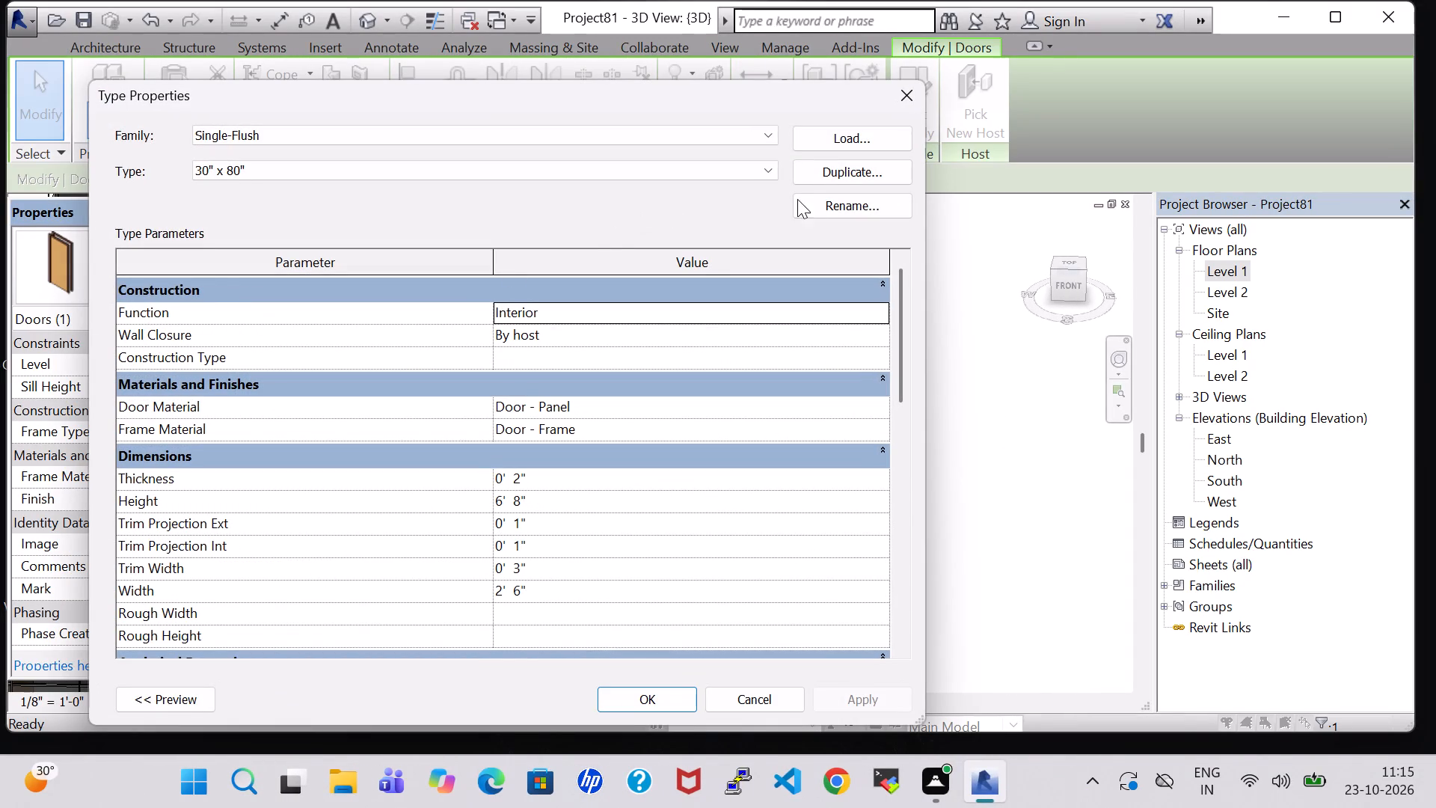
pyautogui.click(808, 177)
pyautogui.click(532, 452)
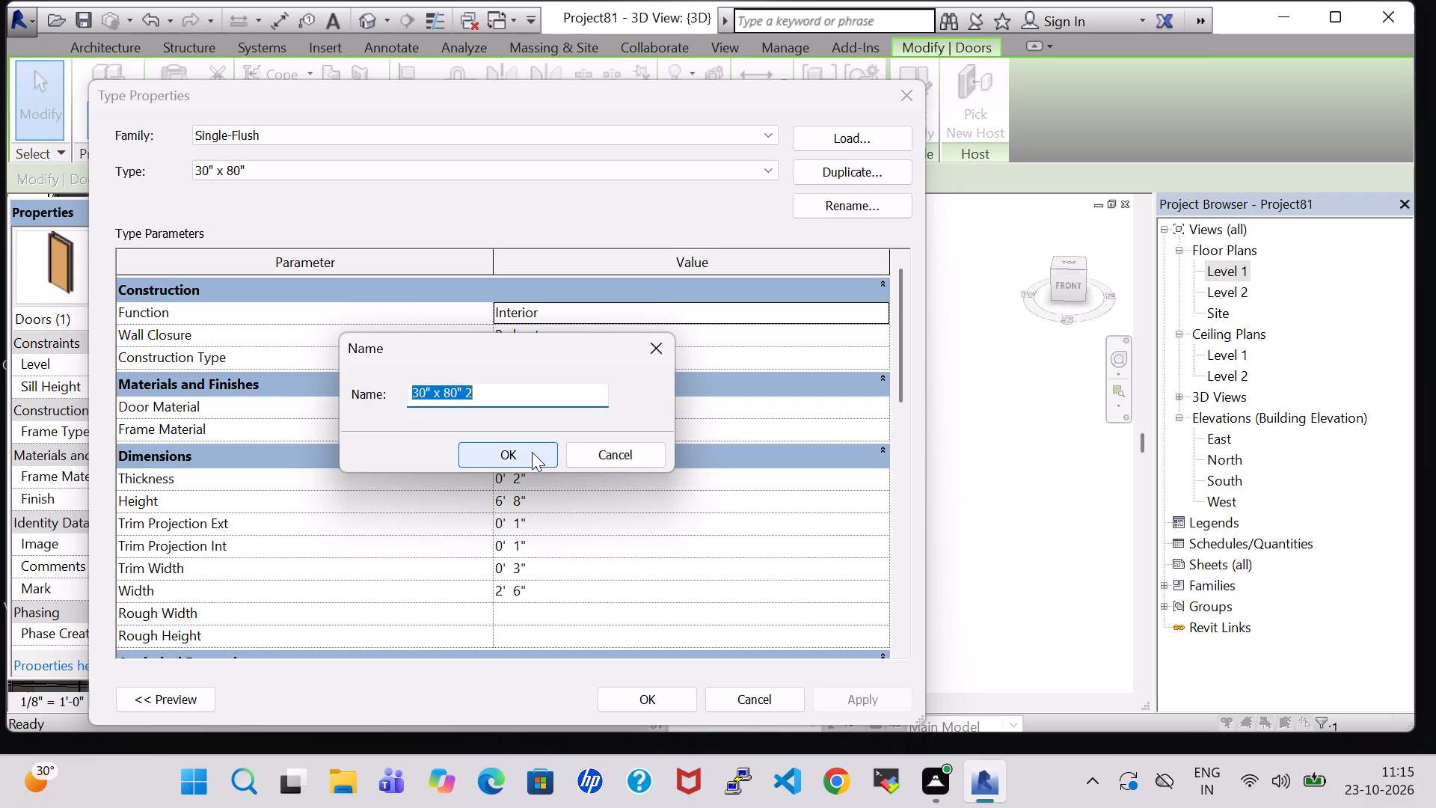
pyautogui.click(504, 504)
pyautogui.press('BackSpace')
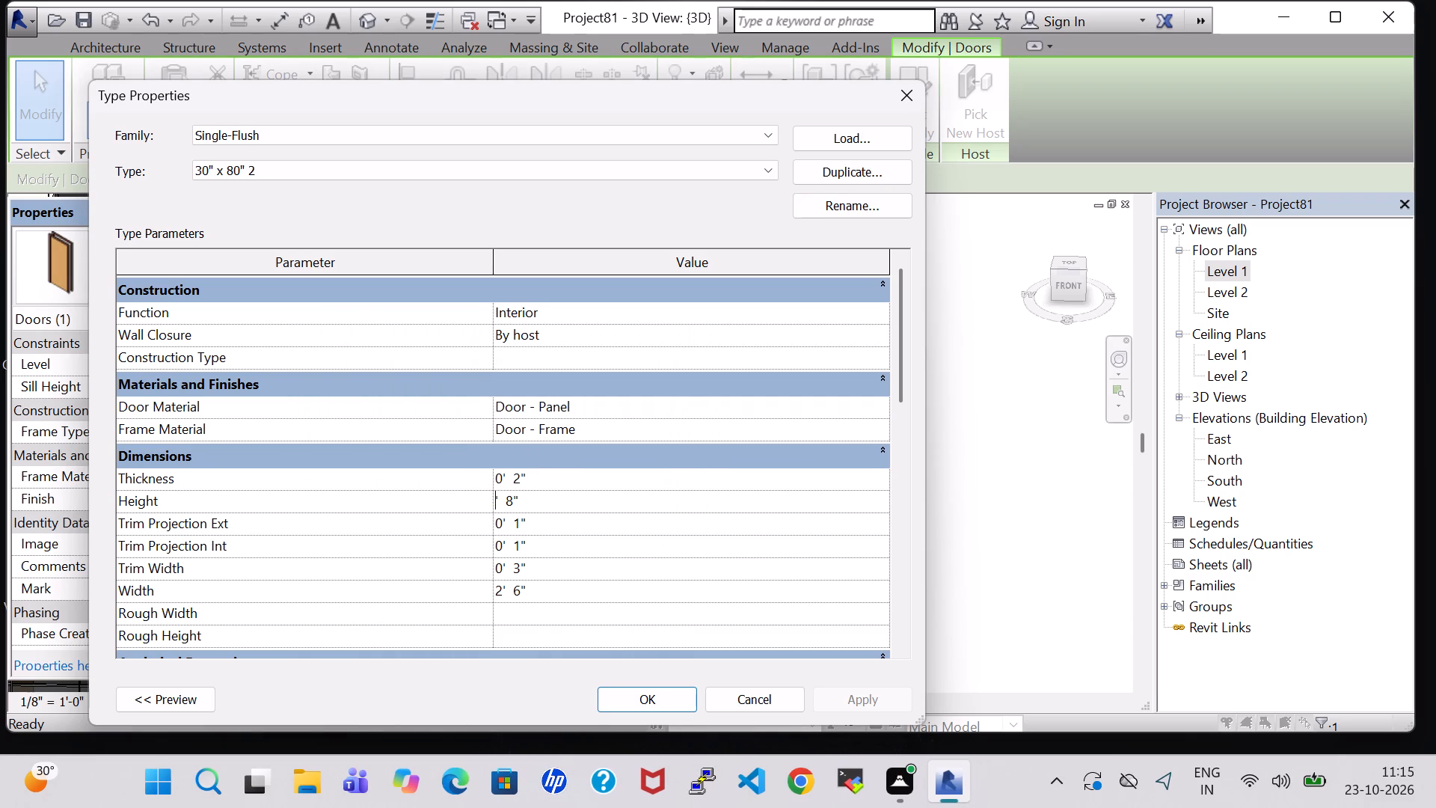
pyautogui.press('5')
pyautogui.click(649, 703)
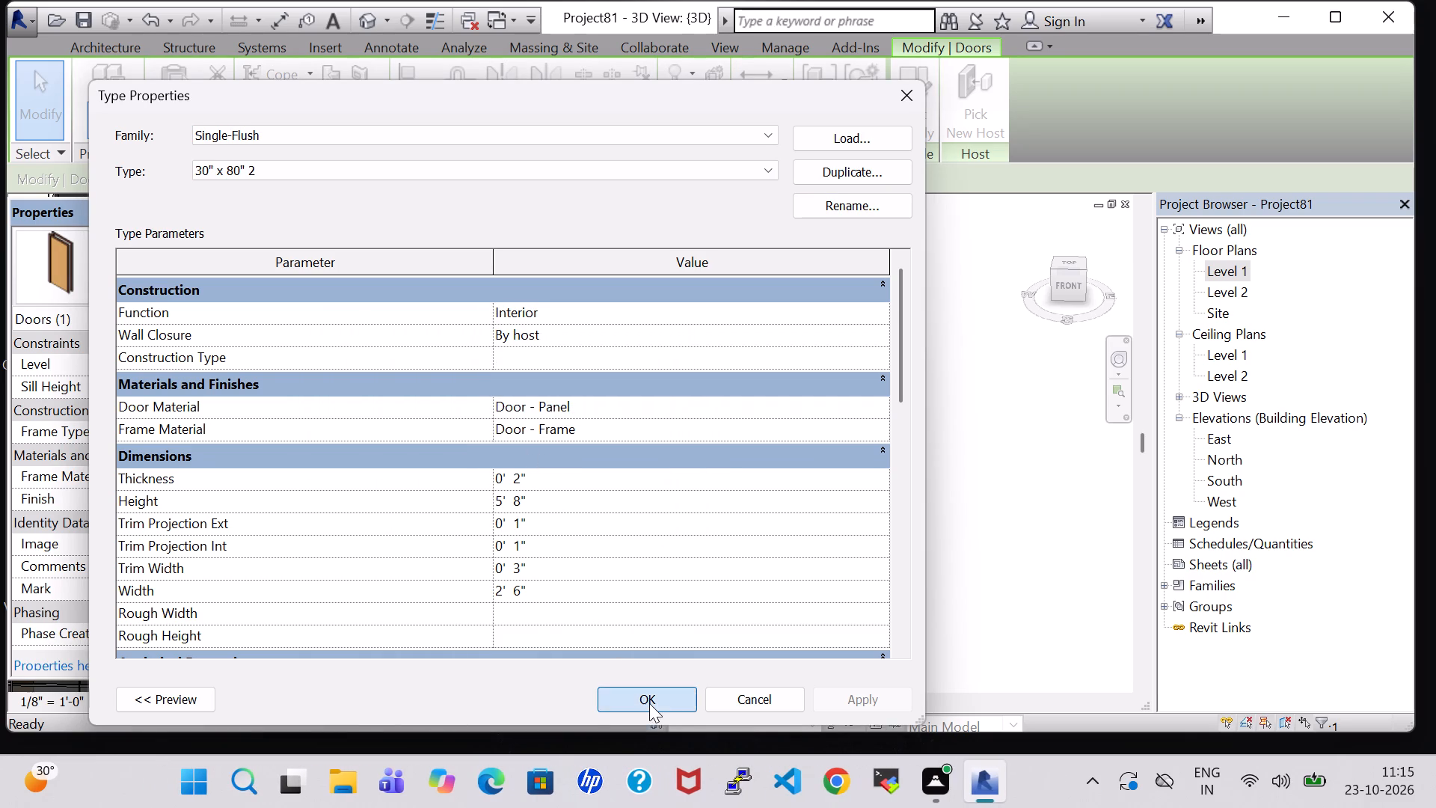
pyautogui.click(873, 600)
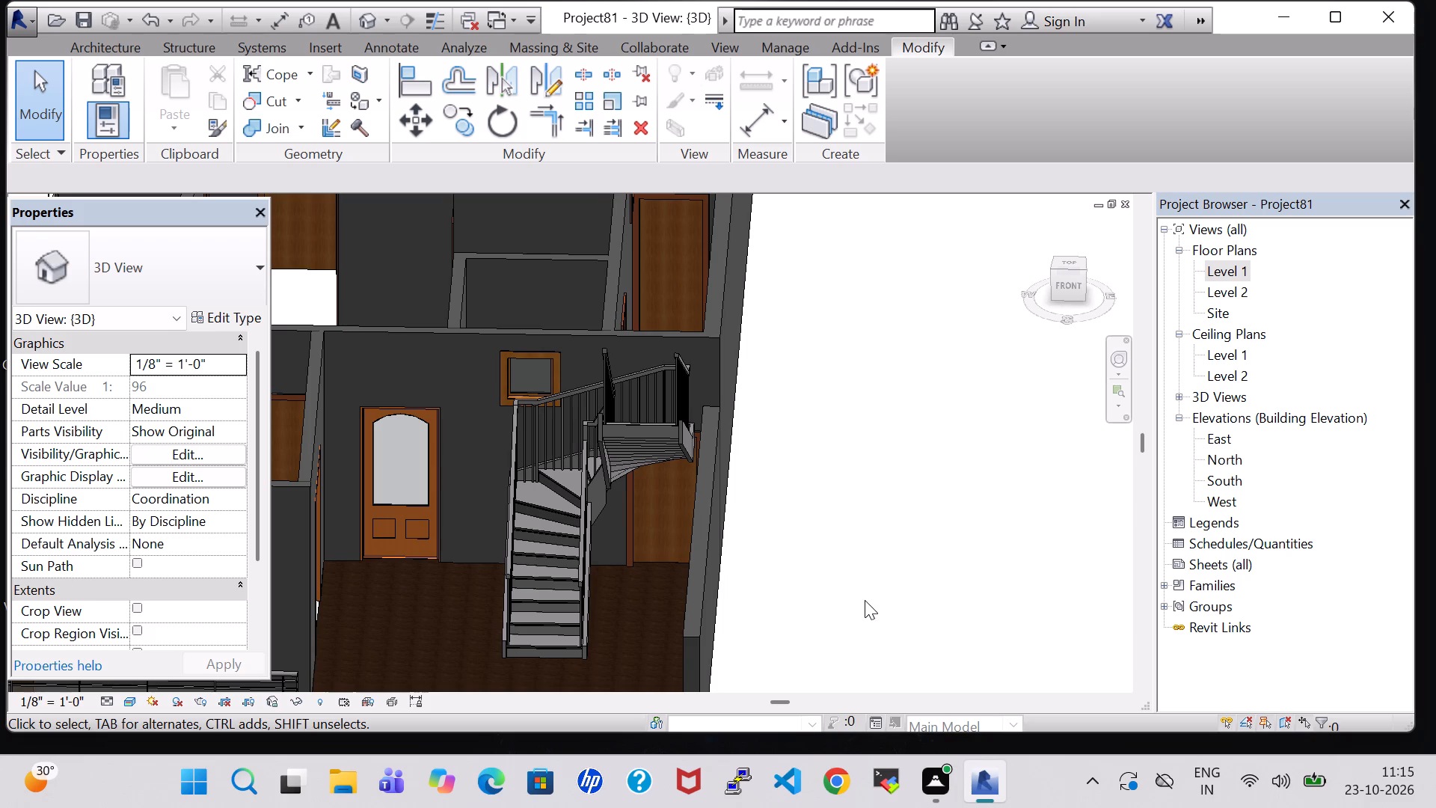
# Nudge the resized door behind the stair slightly away from the outer side wall in the 3D view.
pyautogui.keyDown('shift'); pyautogui.moveTo(855, 587); pyautogui.dragTo(854, 452, button='middle'); pyautogui.keyUp('shift')
pyautogui.keyDown('shift'); pyautogui.scroll(1, 852, 580); pyautogui.keyUp('shift')
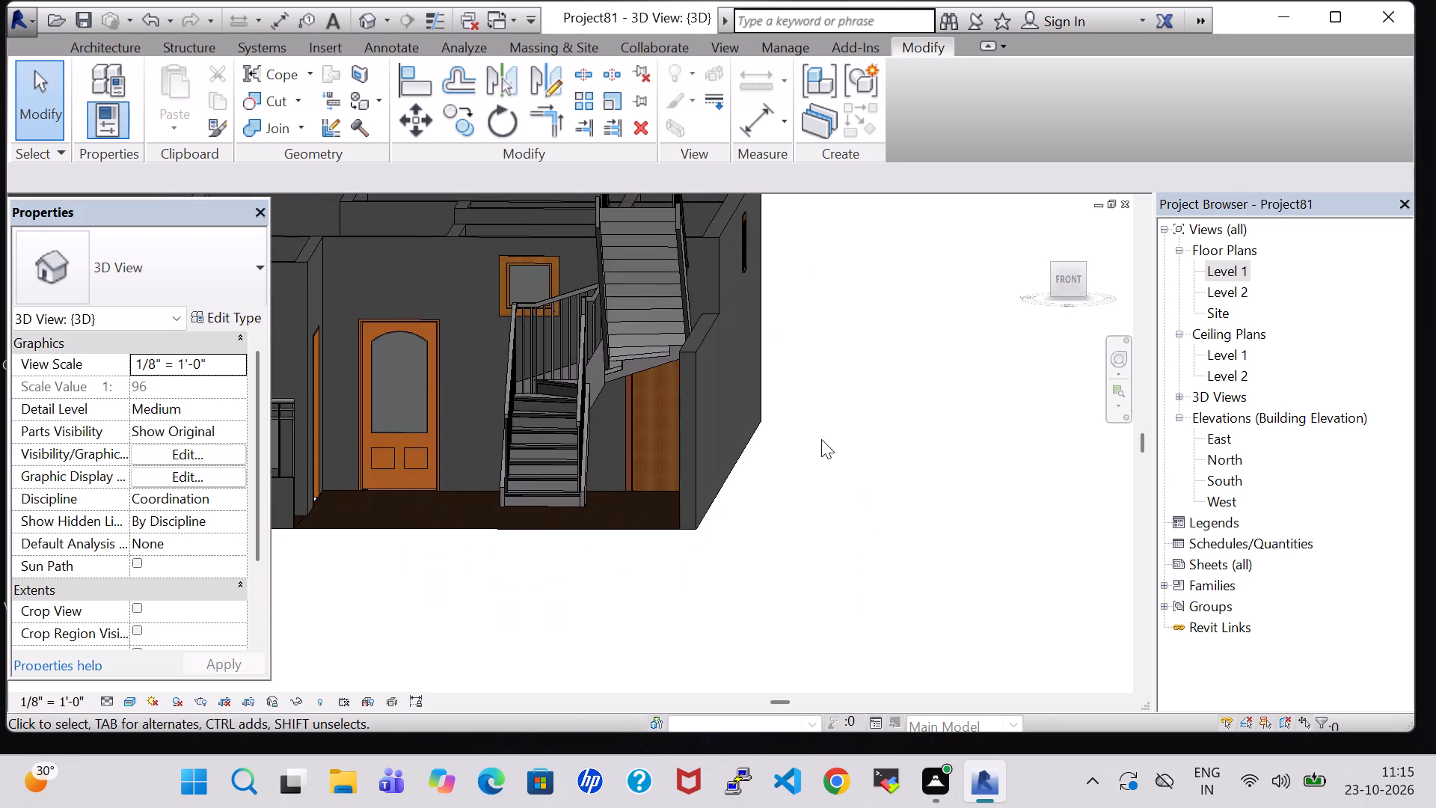
pyautogui.keyDown('shift'); pyautogui.moveTo(829, 439); pyautogui.dragTo(845, 461, button='middle'); pyautogui.keyUp('shift')
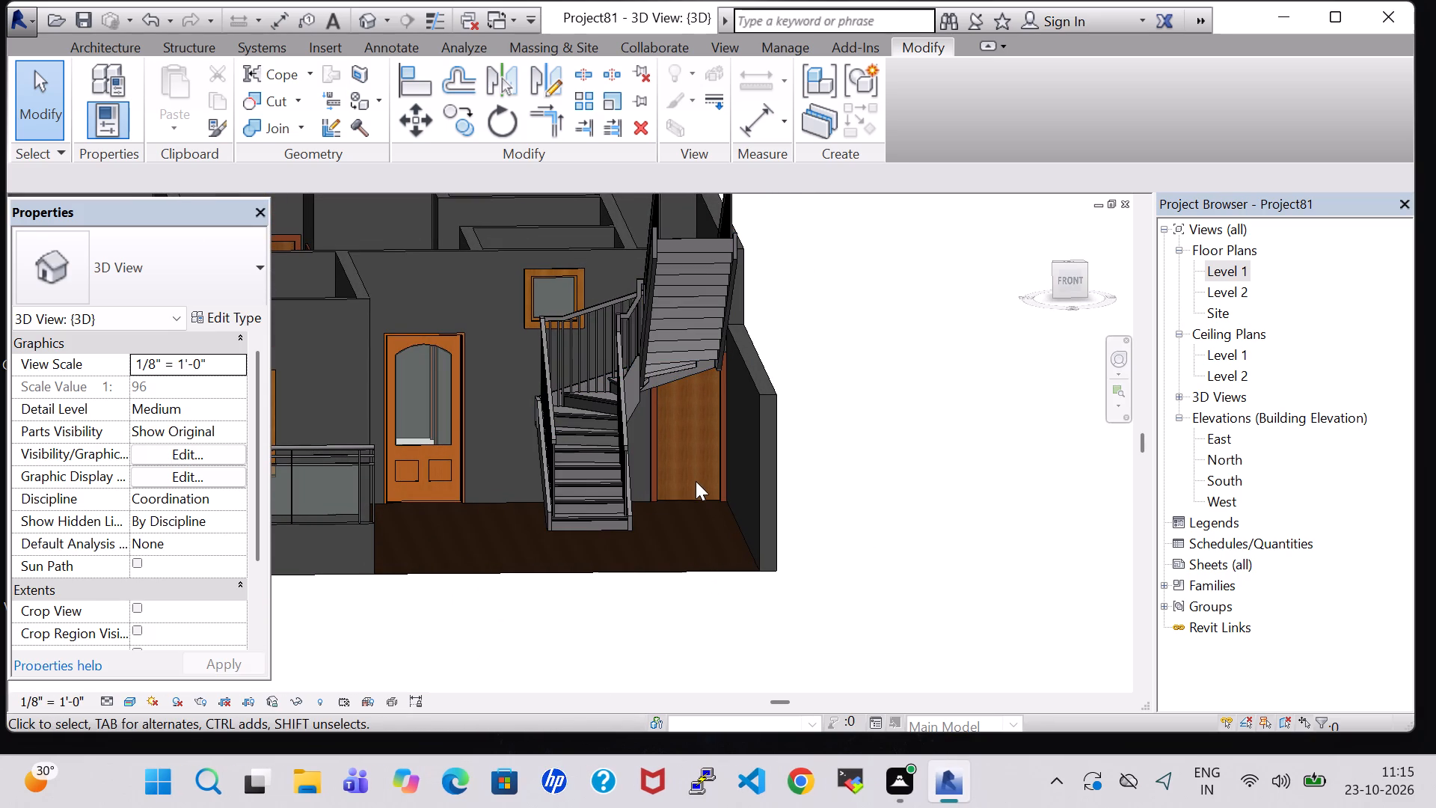
pyautogui.scroll(5, 708, 504)
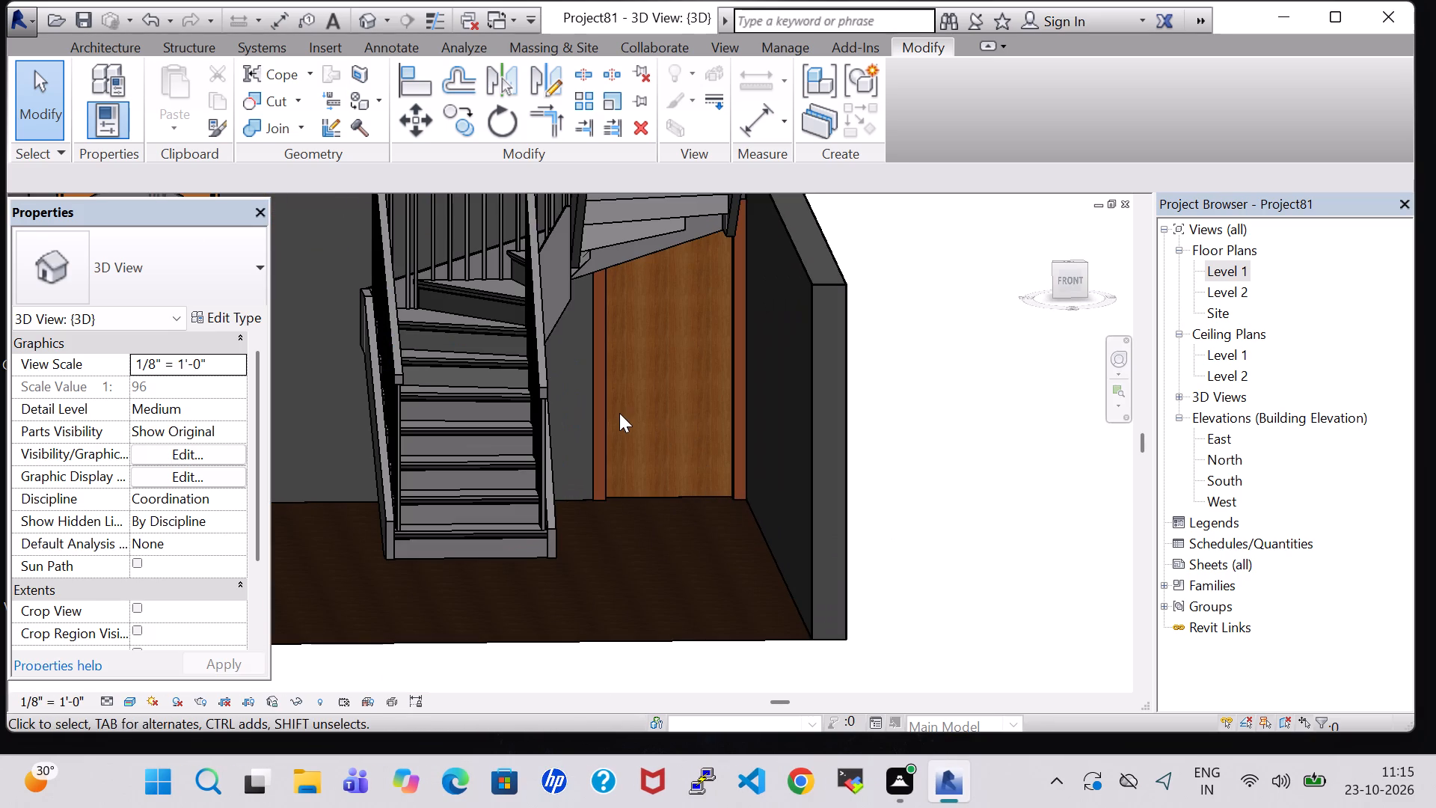
pyautogui.click(598, 408)
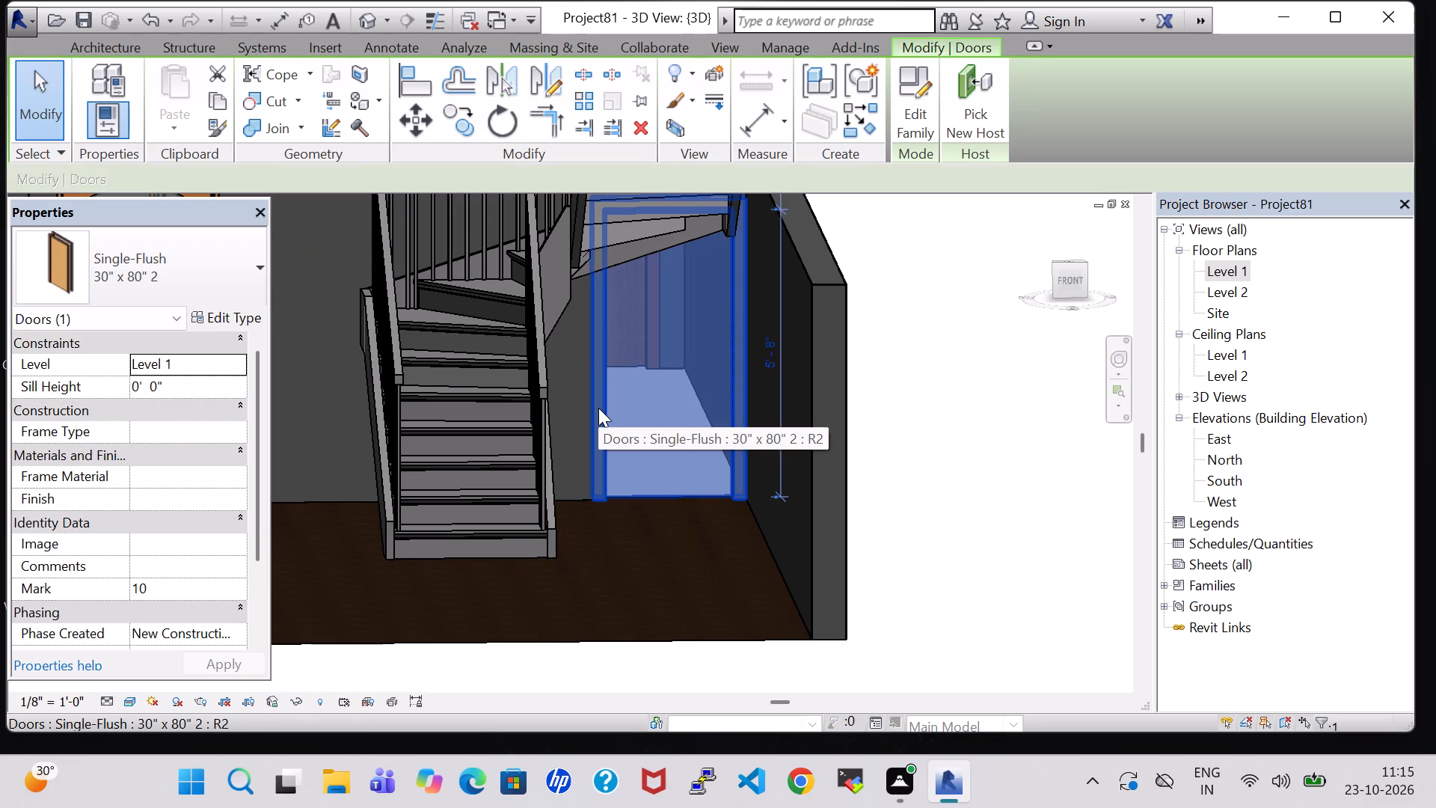
pyautogui.press('Left')
pyautogui.click(954, 403)
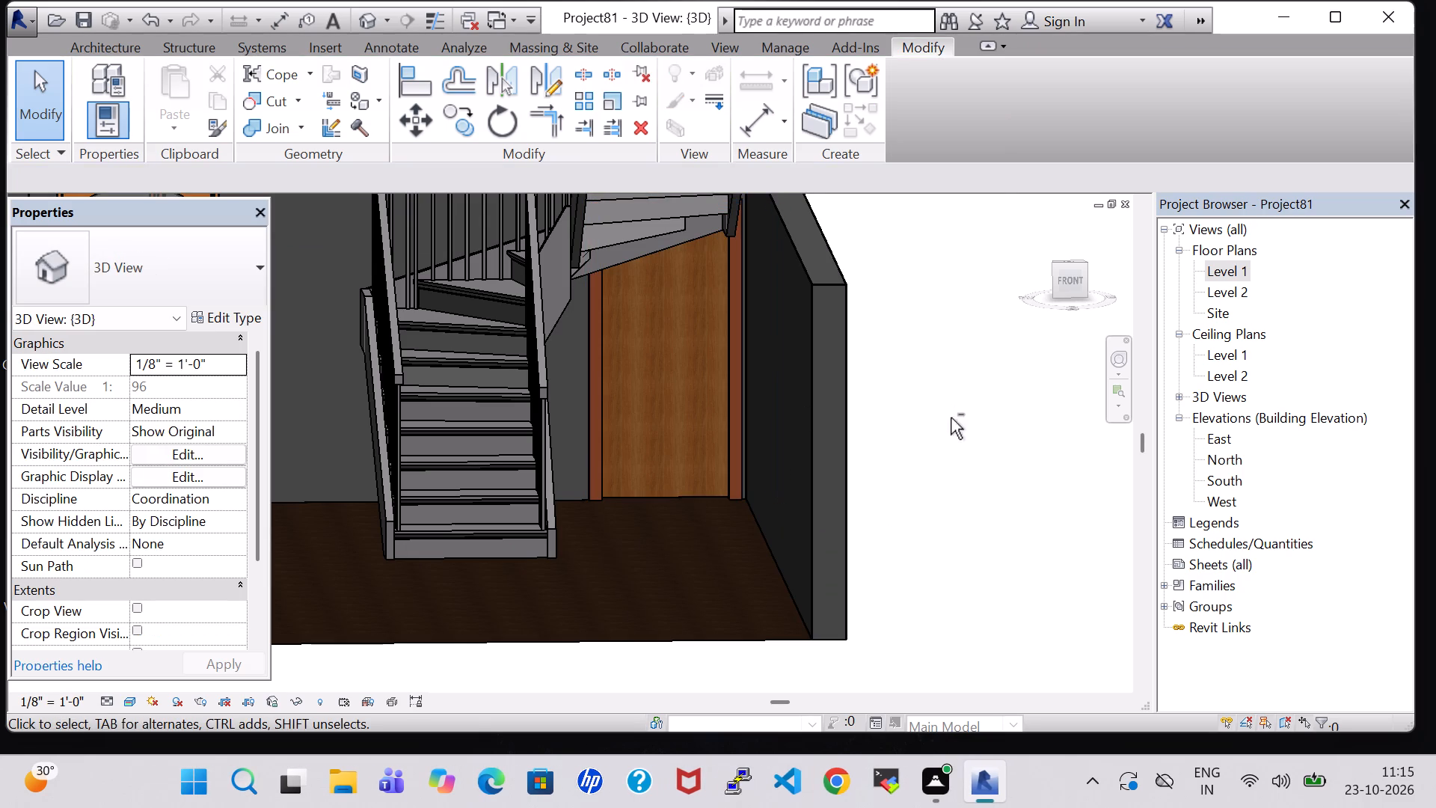
# Examine the shifted door in the 3D view, and the stair and open front area in the Level 1 plan.
pyautogui.keyDown('shift'); pyautogui.moveTo(951, 417); pyautogui.dragTo(913, 423, button='middle'); pyautogui.keyUp('shift')
pyautogui.keyDown('shift'); pyautogui.moveTo(916, 423); pyautogui.dragTo(955, 429, button='middle'); pyautogui.keyUp('shift')
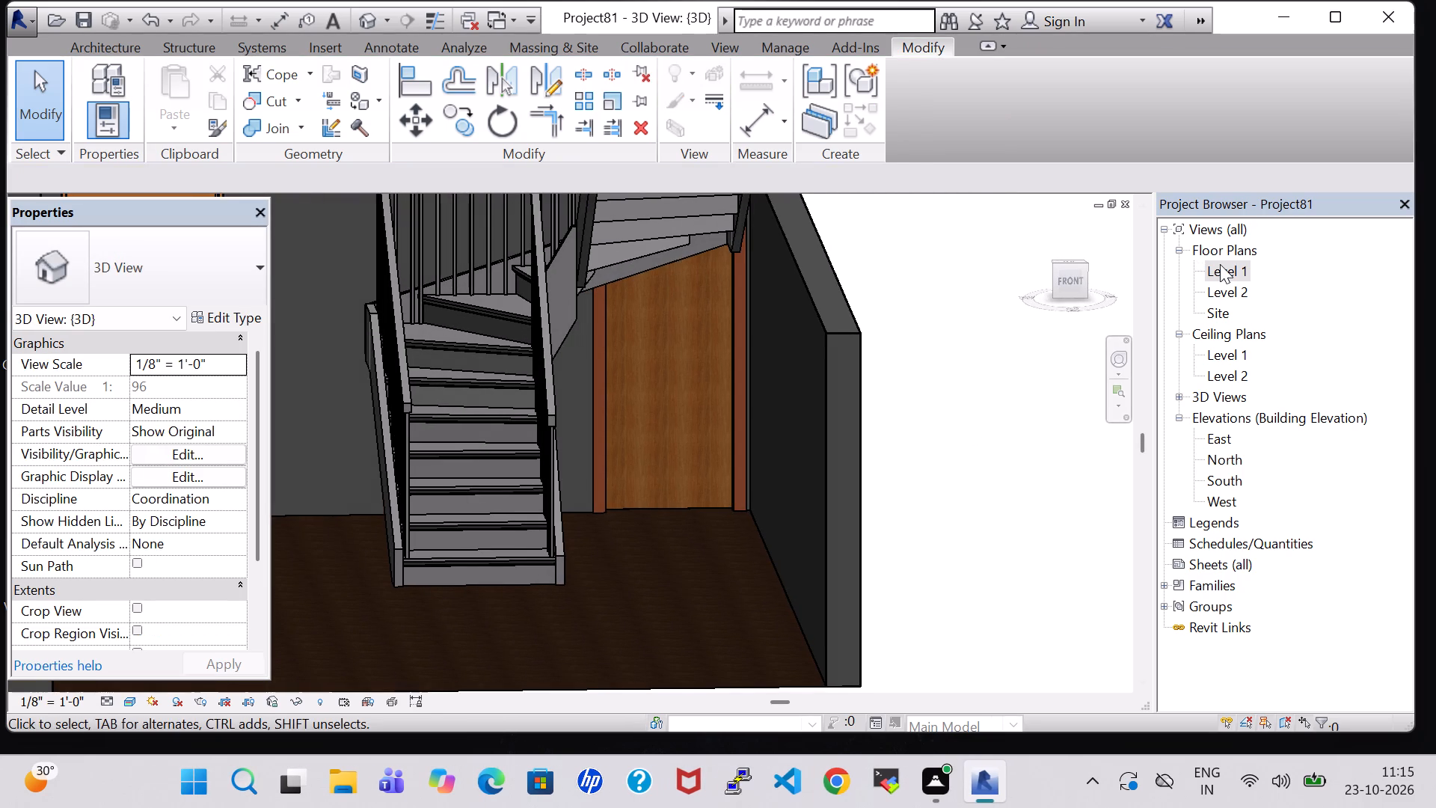
pyautogui.doubleClick(1220, 264)
pyautogui.scroll(-3, 939, 349)
pyautogui.scroll(1, 940, 349)
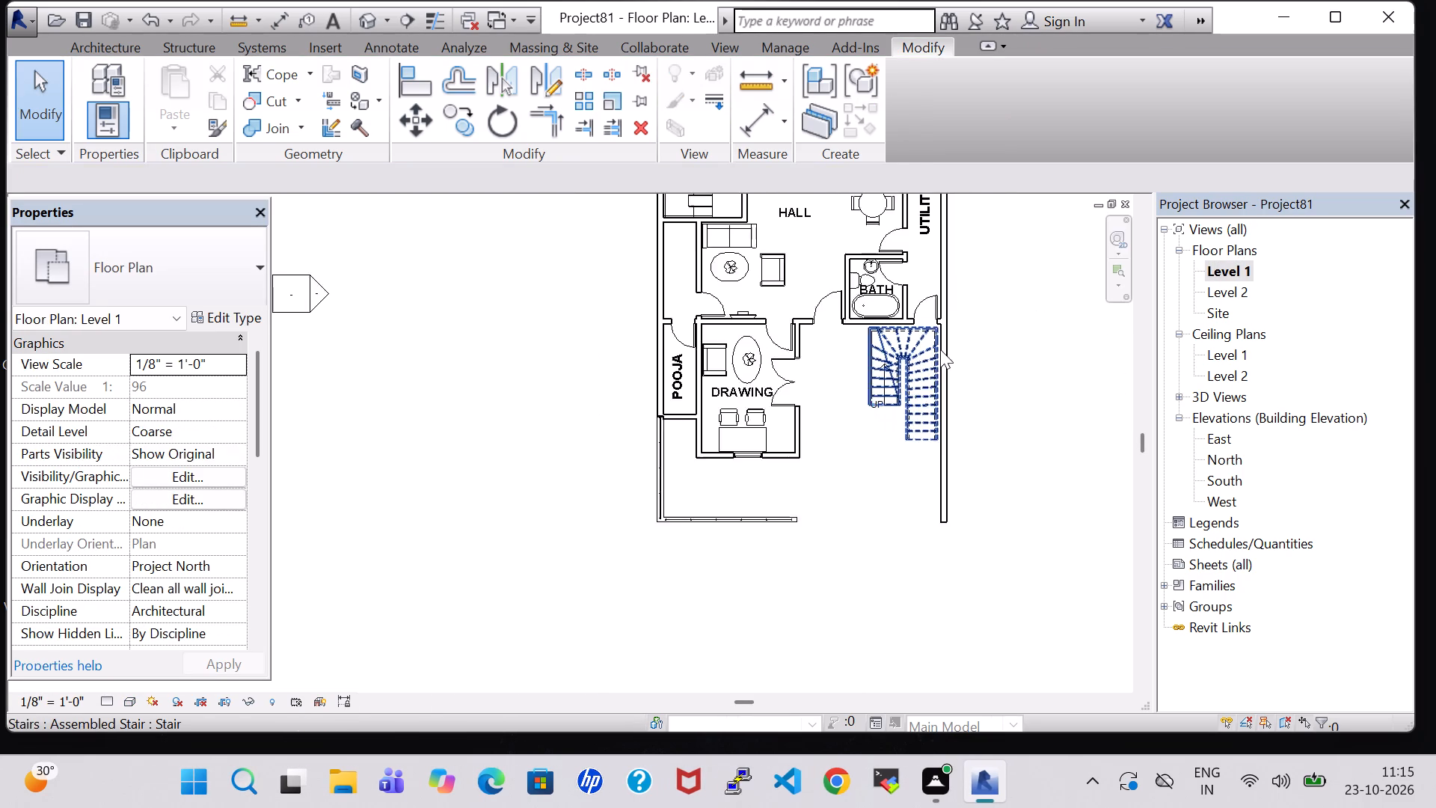
pyautogui.scroll(2, 940, 349)
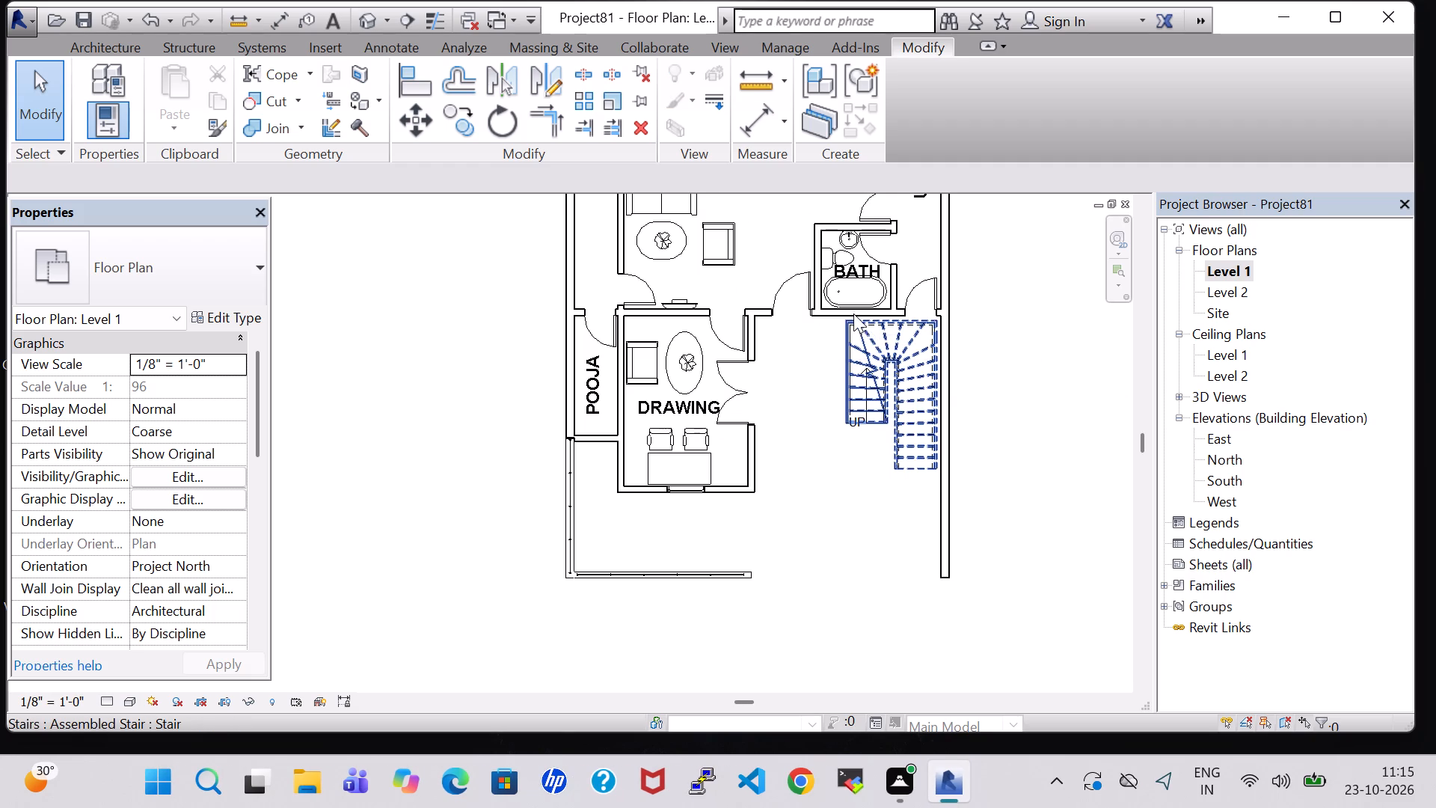
pyautogui.click(1032, 322)
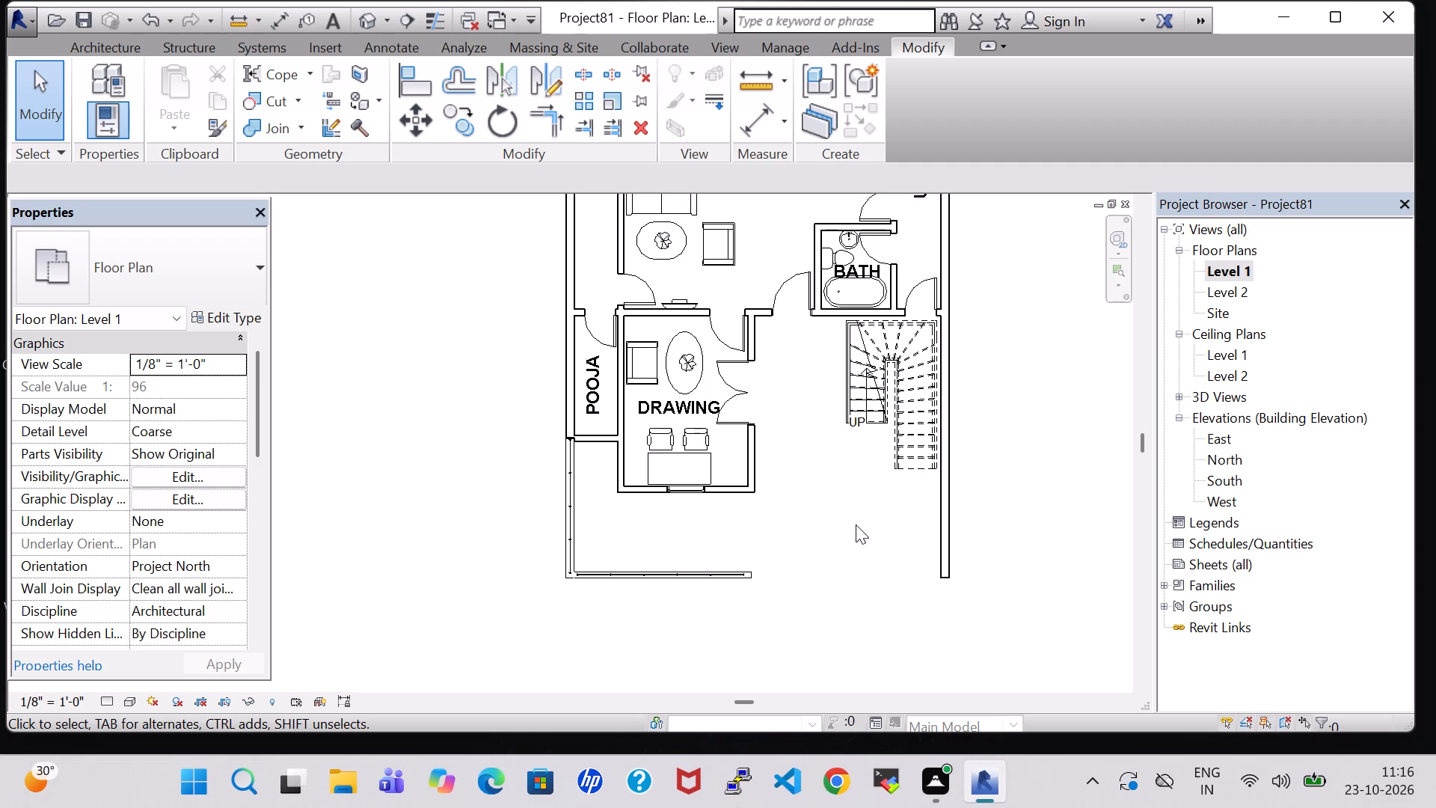
pyautogui.scroll(3, 856, 512)
pyautogui.moveTo(1010, 254); pyautogui.dragTo(1023, 259, button='middle')
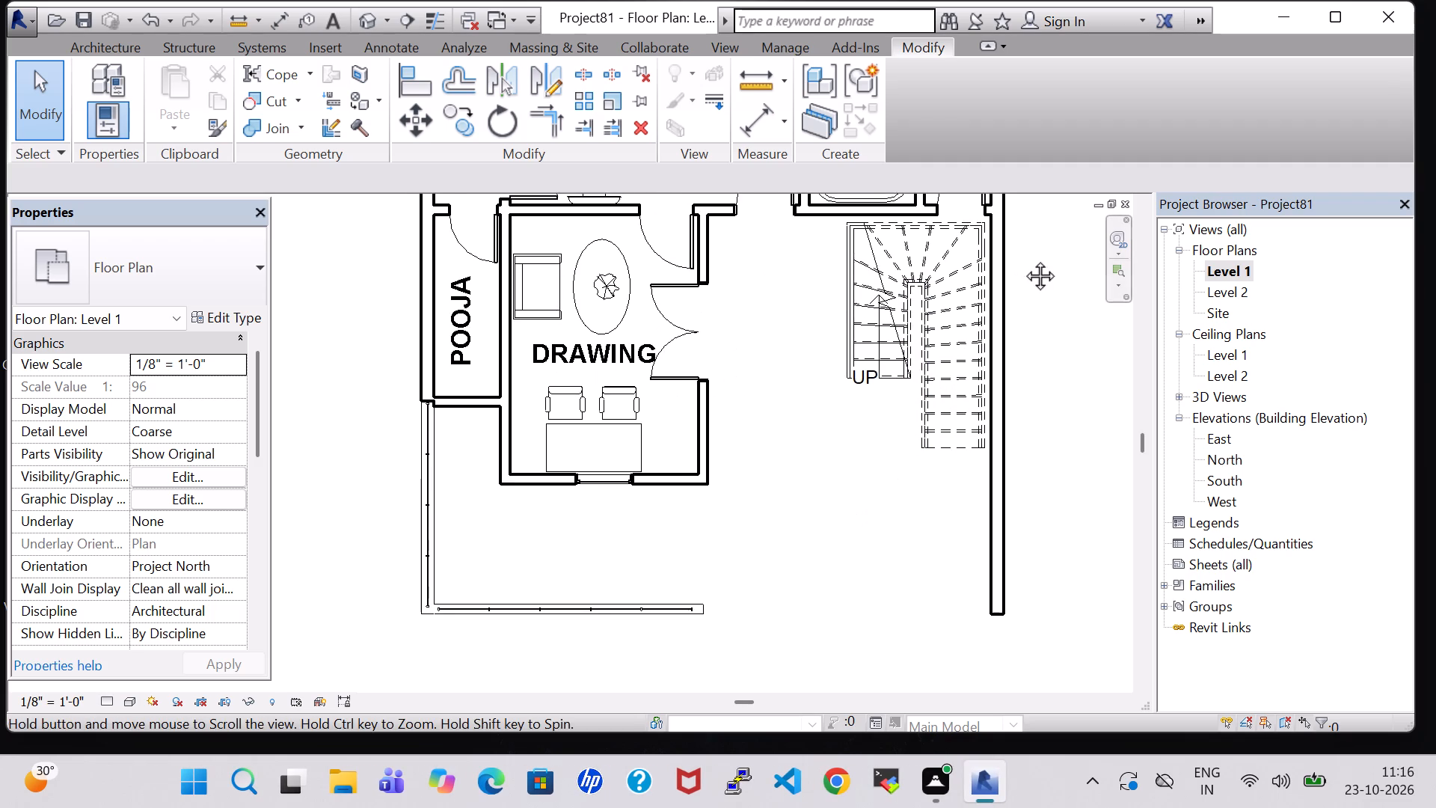
pyautogui.moveTo(1023, 259); pyautogui.dragTo(1022, 302, button='middle')
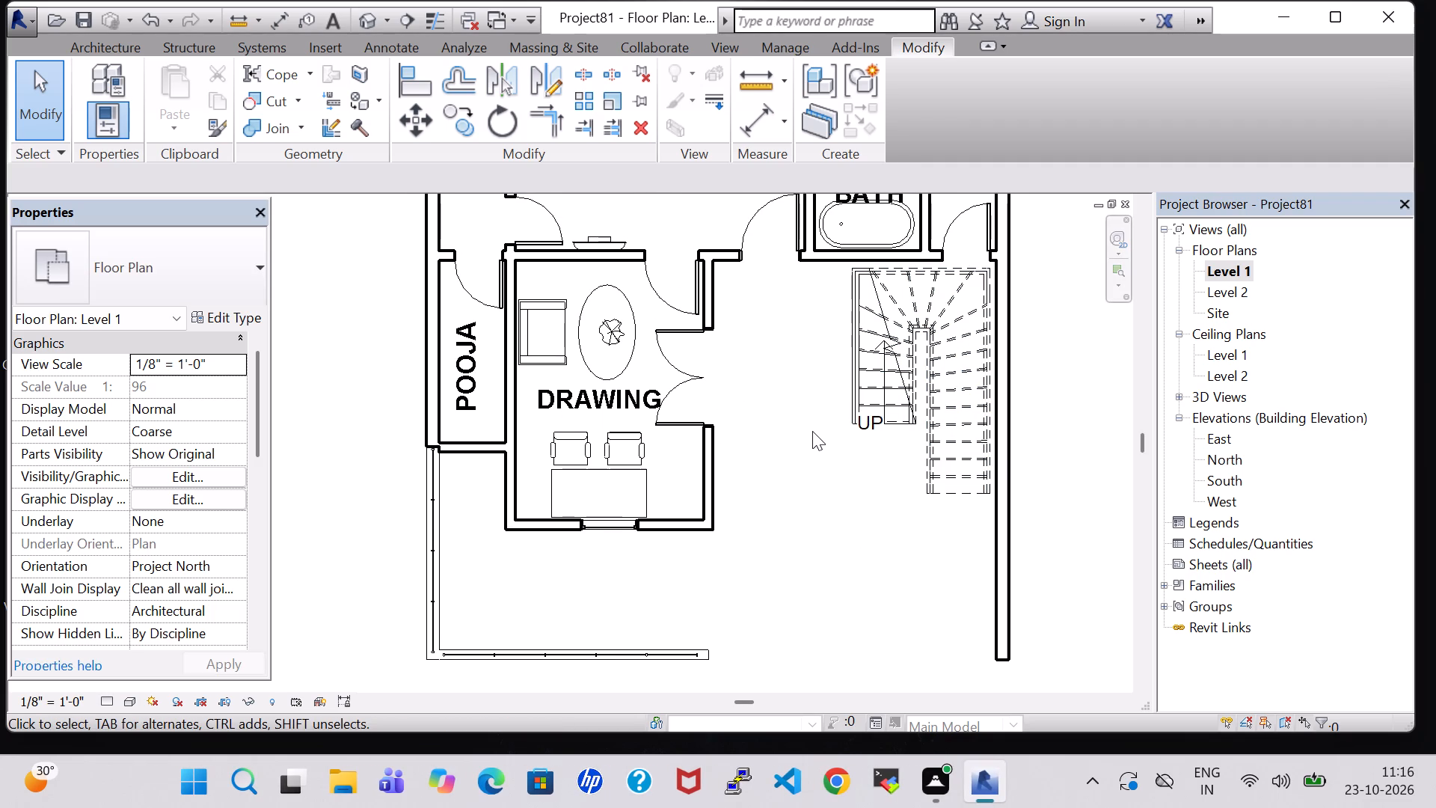
pyautogui.scroll(-2, 805, 421)
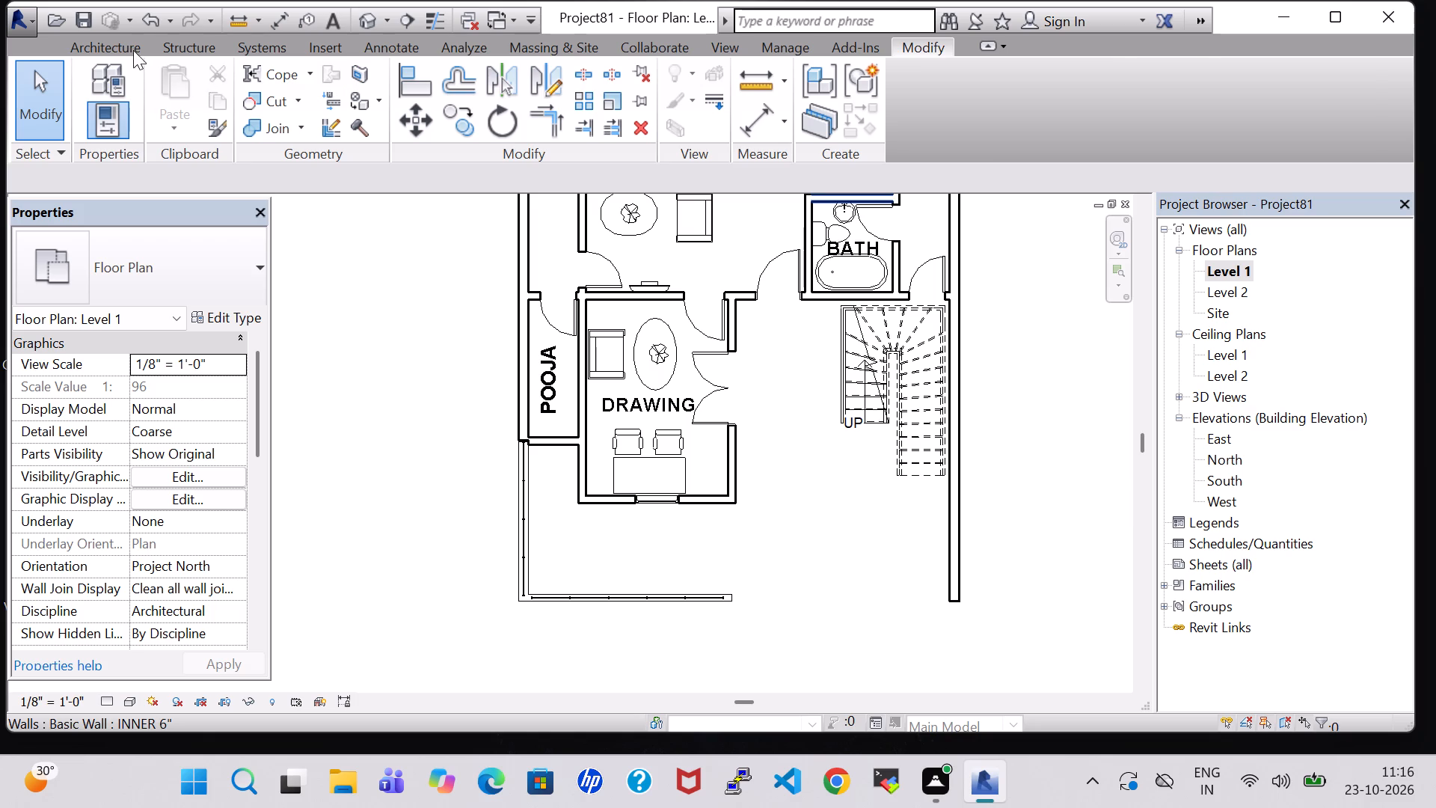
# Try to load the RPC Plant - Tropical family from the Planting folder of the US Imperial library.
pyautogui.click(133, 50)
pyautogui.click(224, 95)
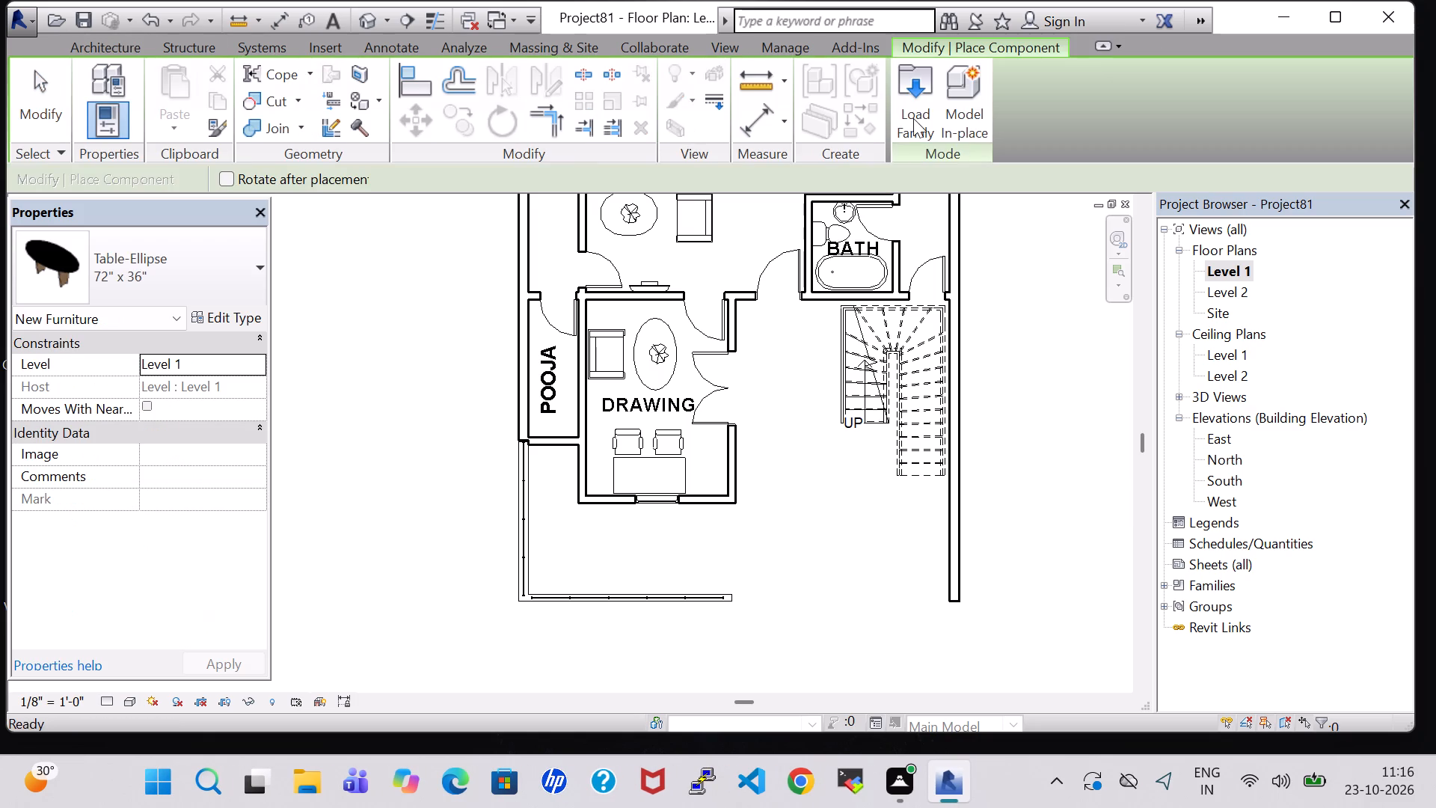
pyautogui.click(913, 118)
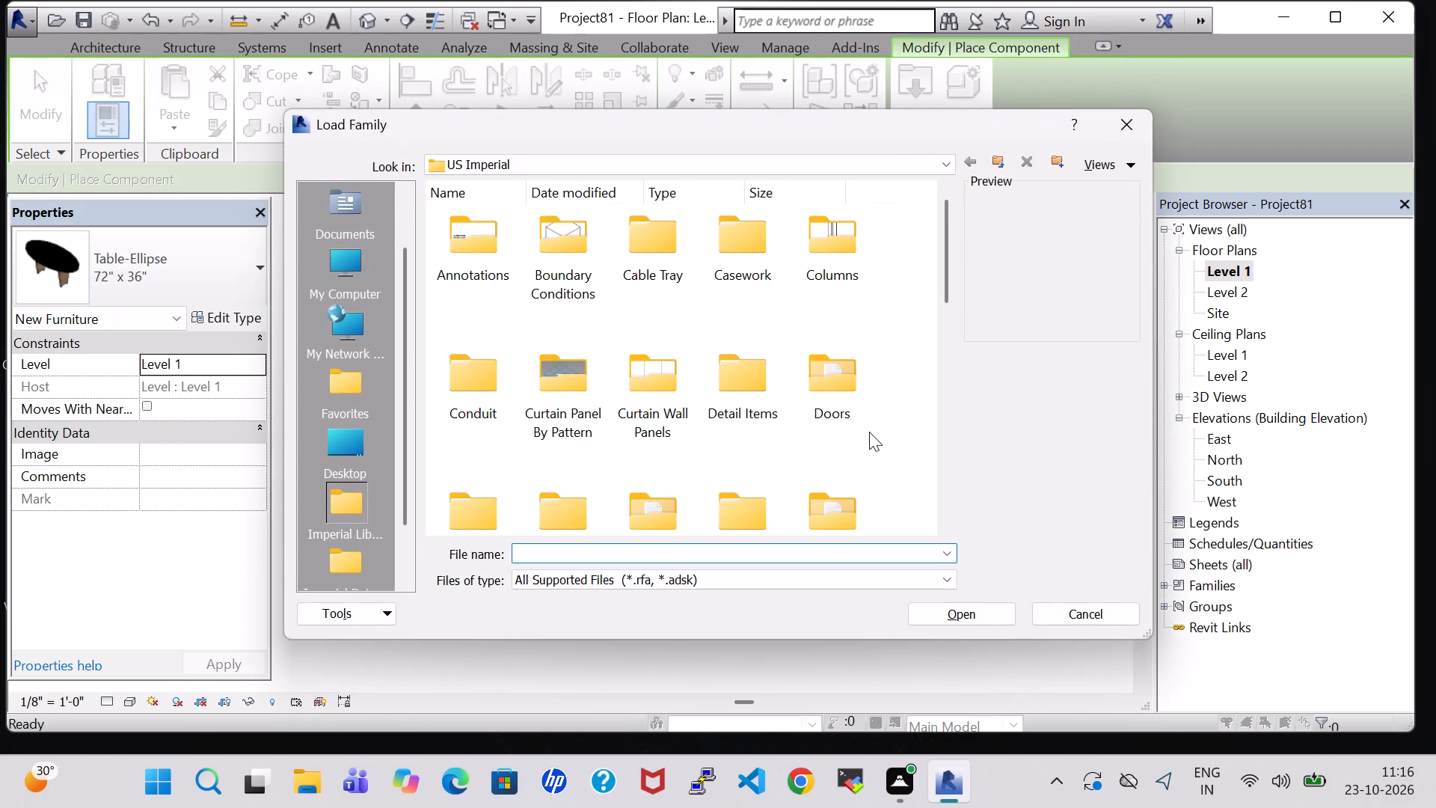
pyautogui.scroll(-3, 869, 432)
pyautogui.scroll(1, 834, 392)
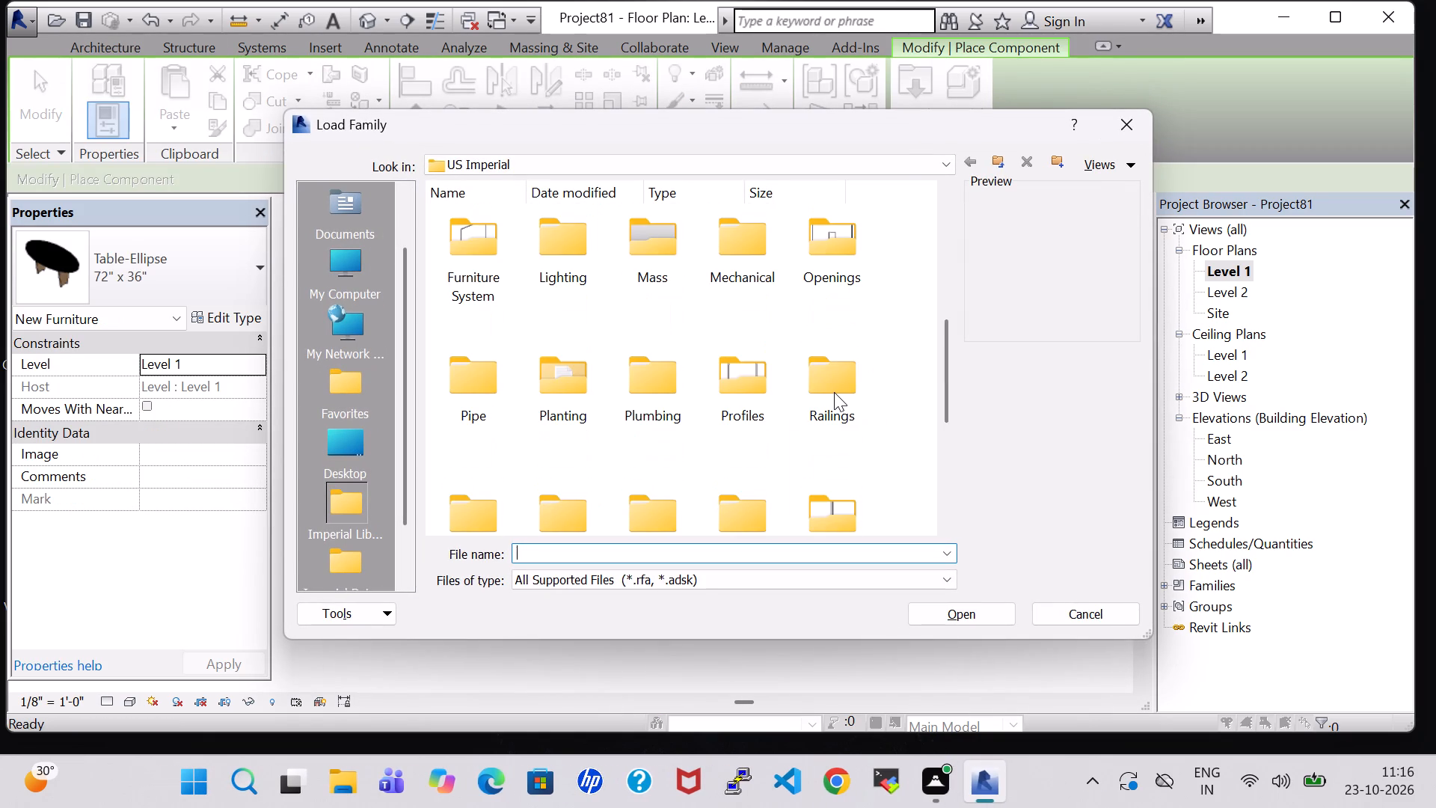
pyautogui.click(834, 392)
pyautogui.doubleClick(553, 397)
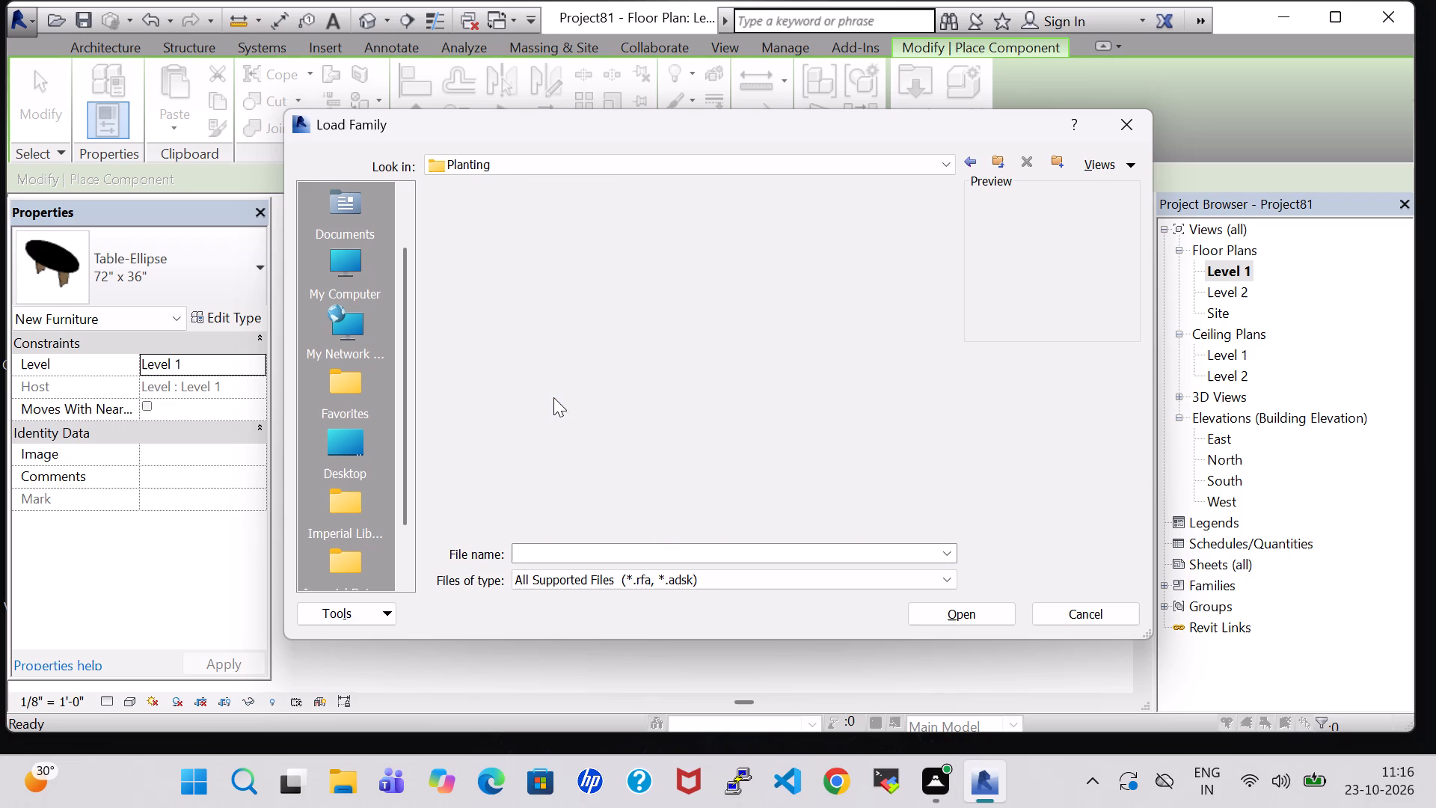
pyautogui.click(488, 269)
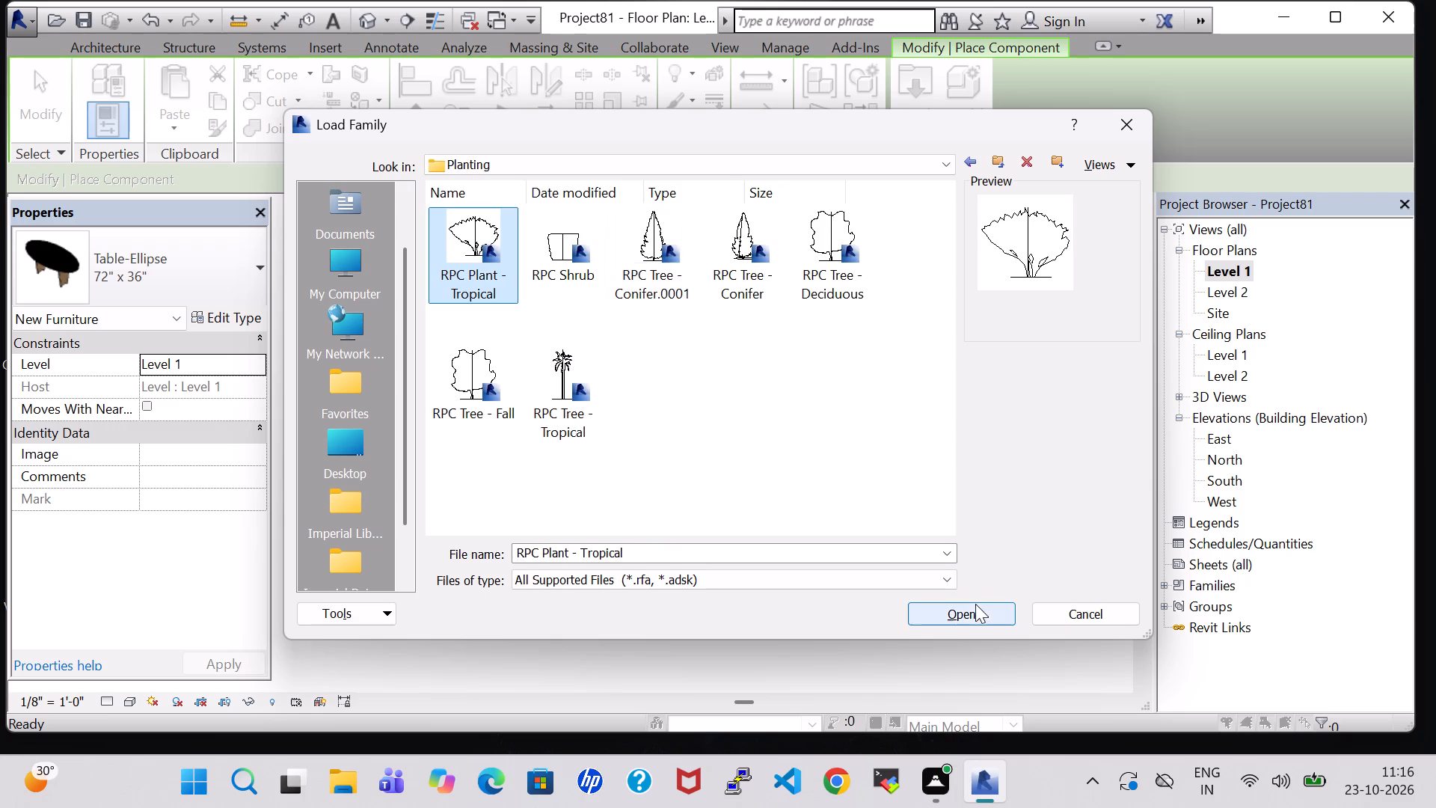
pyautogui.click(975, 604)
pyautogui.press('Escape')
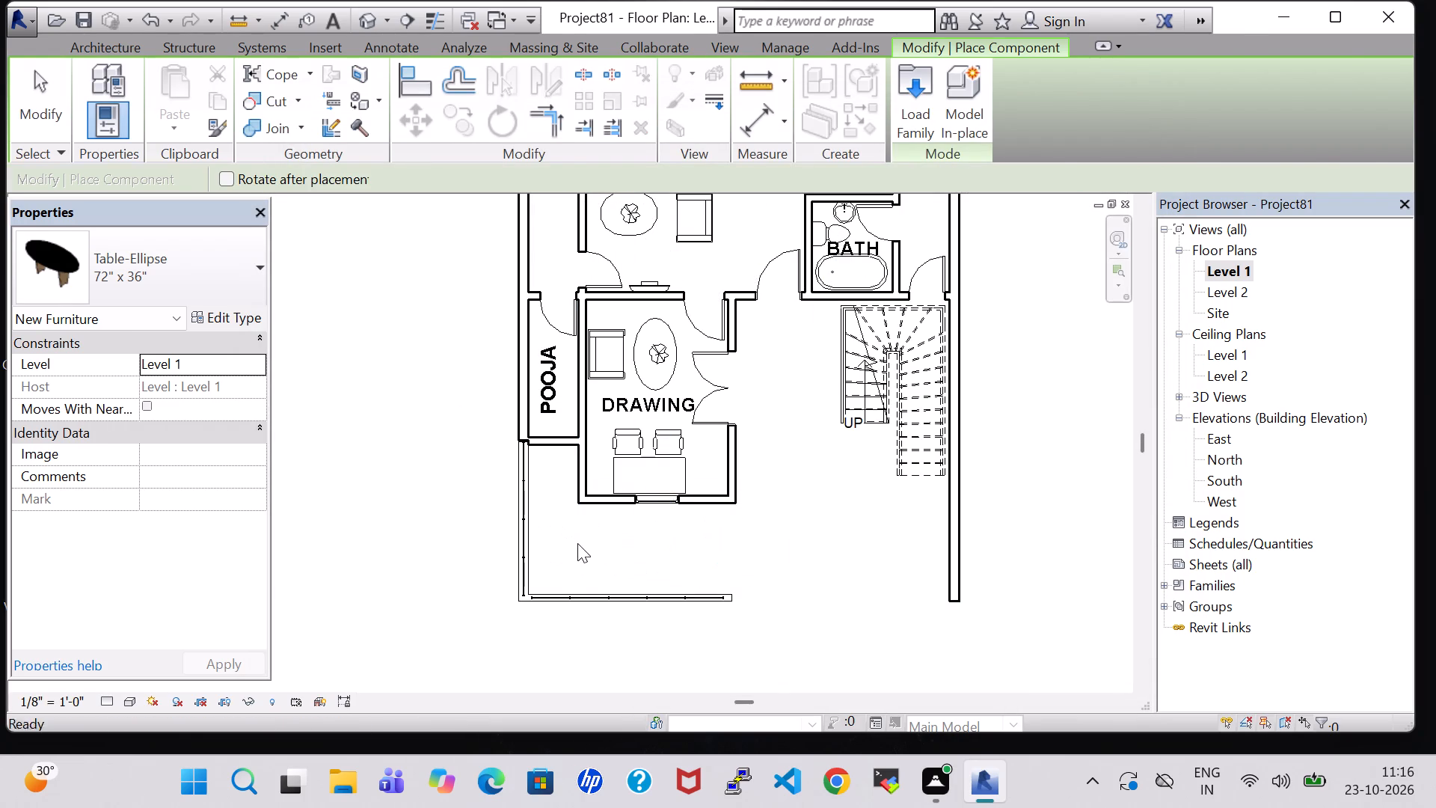
# Using the drawing room's Agave - 1.5' plant as source, place five similar plants inside the glass-railed front walls, the side ones about 2' 3" from the drawing room wall.
pyautogui.click(655, 357)
pyautogui.rightClick(655, 357)
pyautogui.click(766, 410)
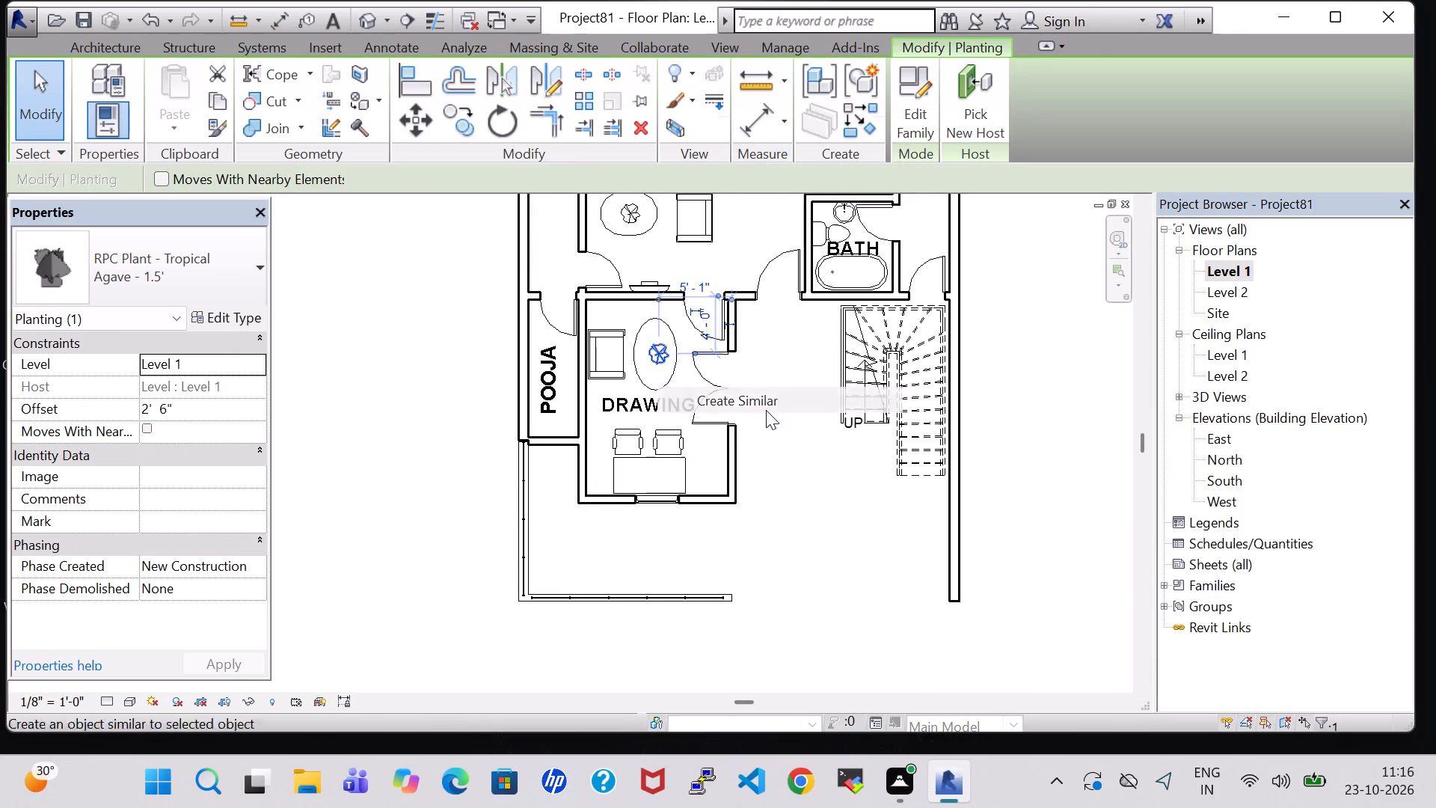
pyautogui.scroll(3, 543, 534)
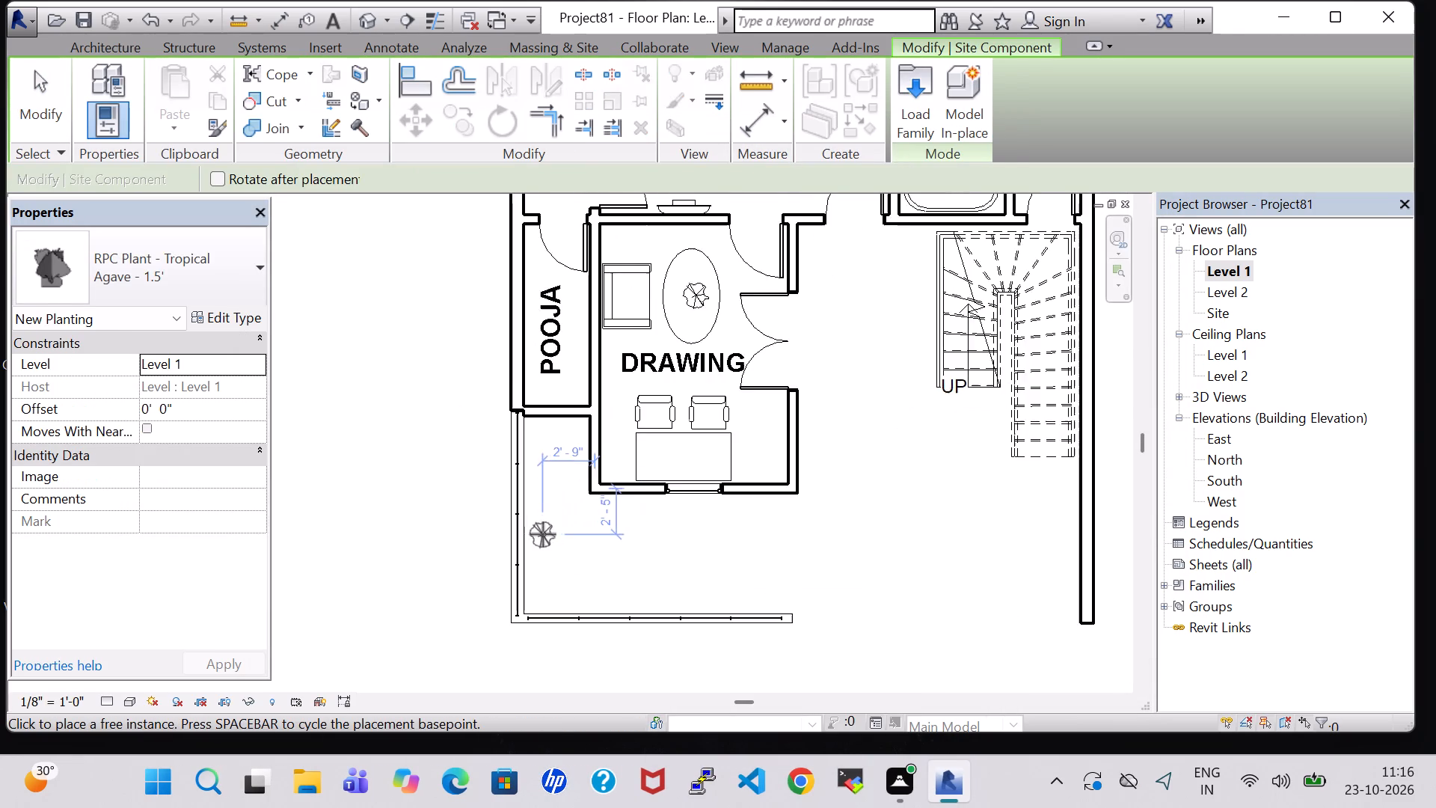
pyautogui.click(553, 441)
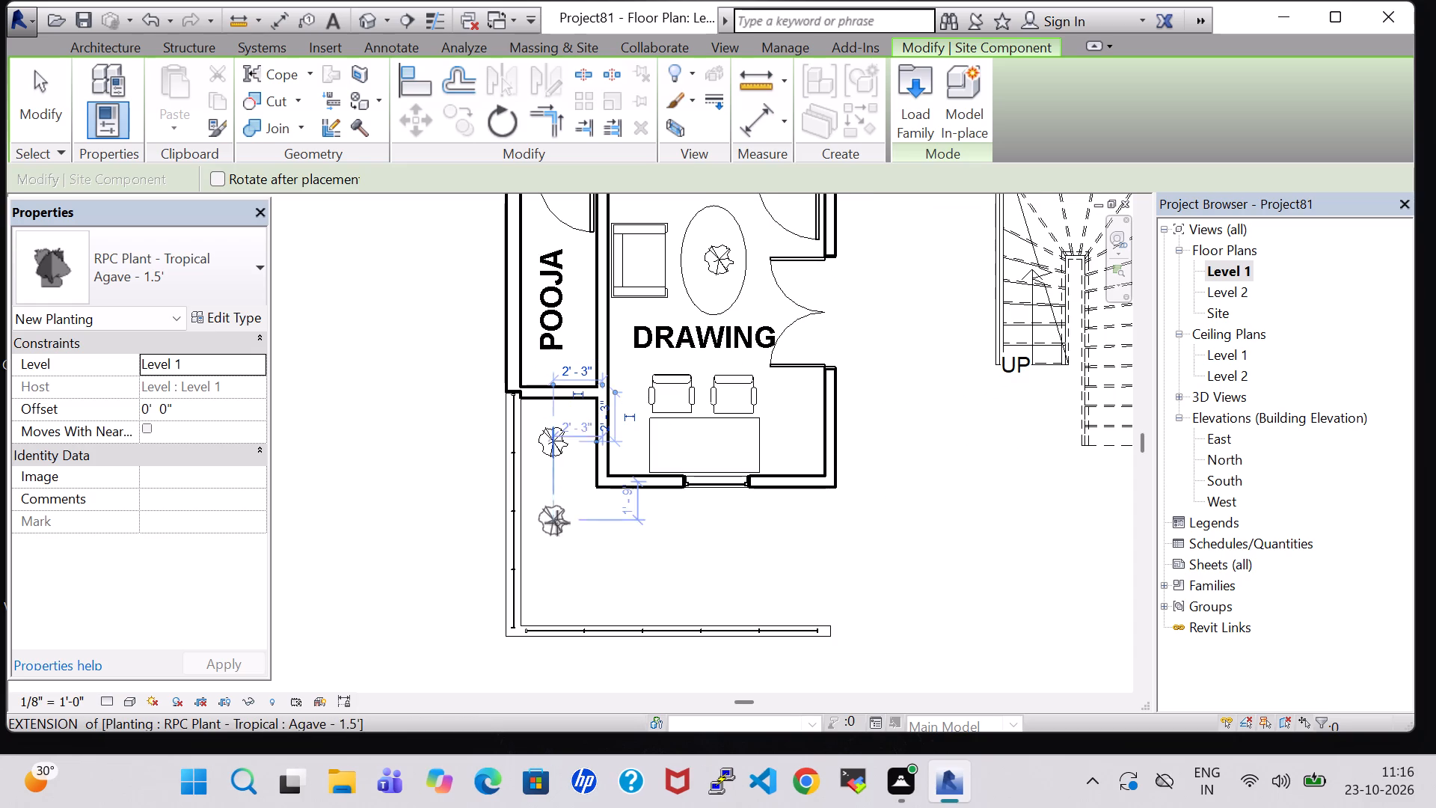
pyautogui.click(550, 539)
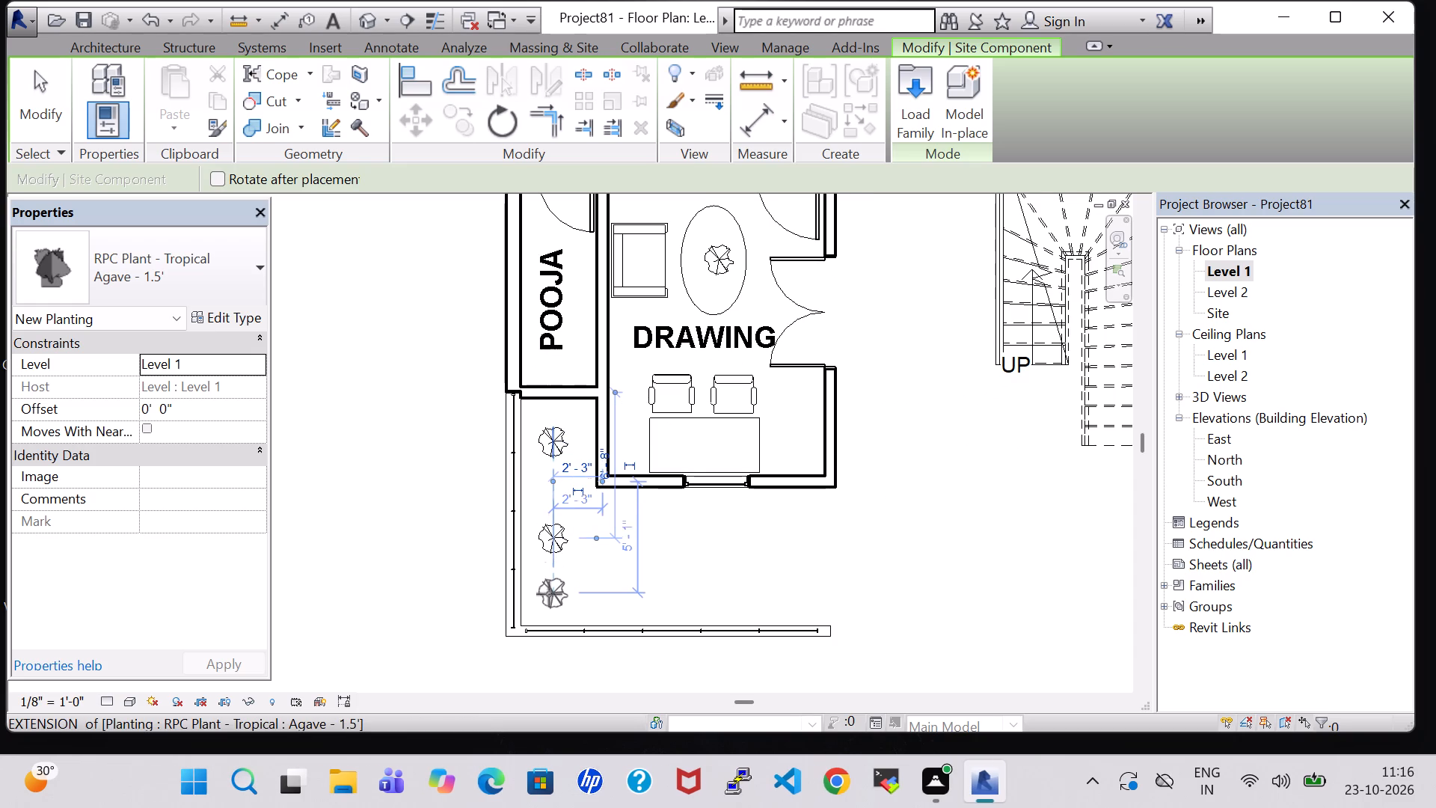
pyautogui.click(549, 598)
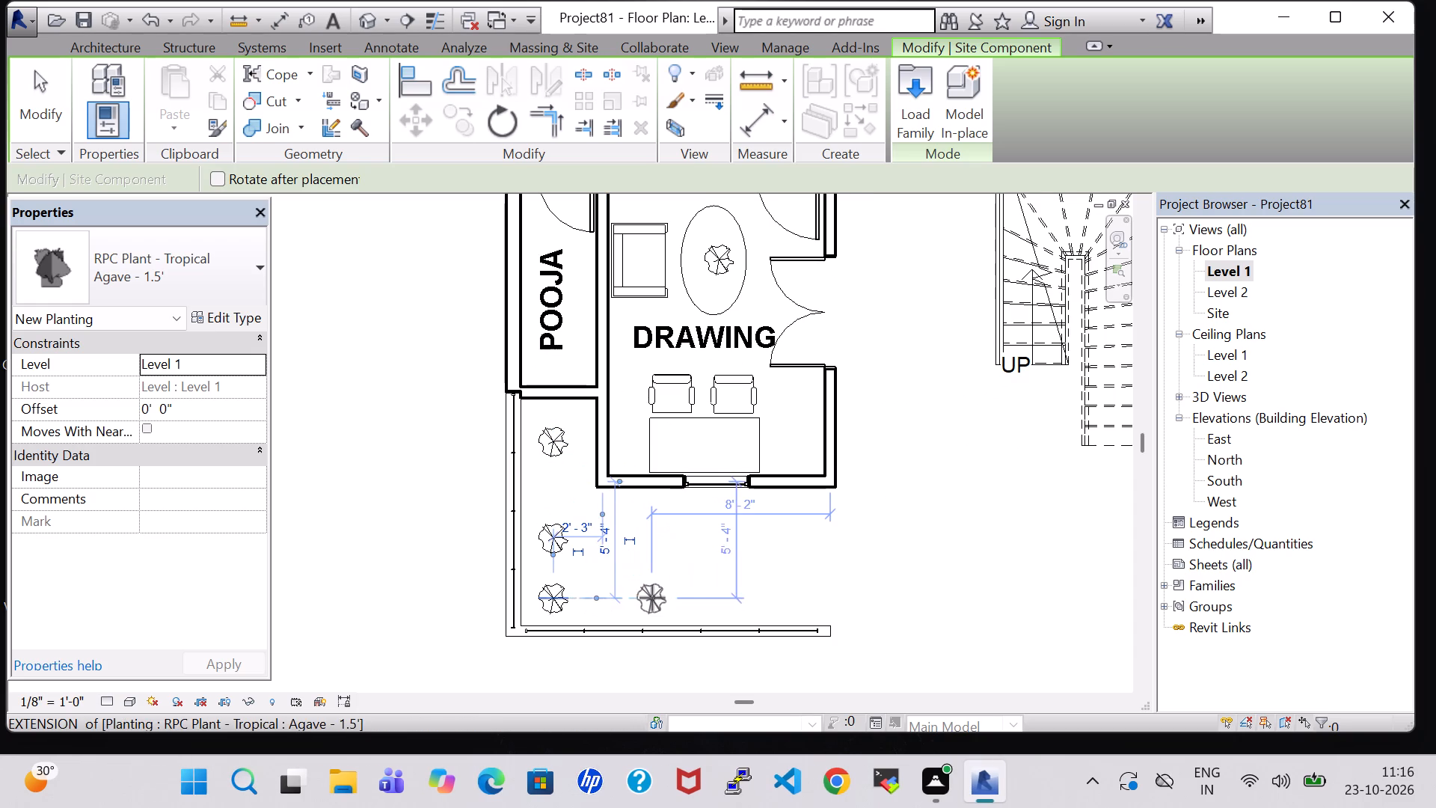
pyautogui.click(633, 598)
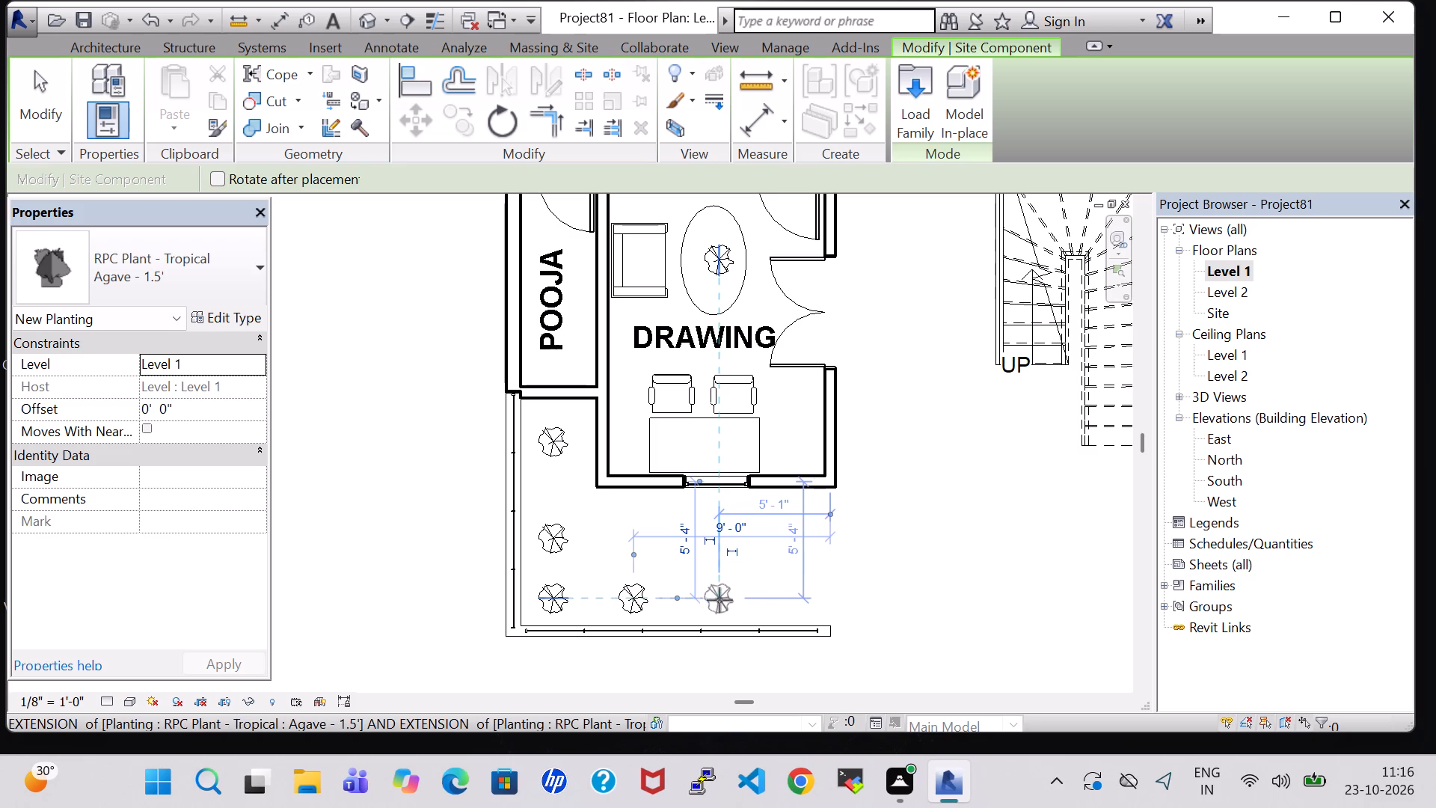
pyautogui.click(763, 600)
pyautogui.press('Escape')
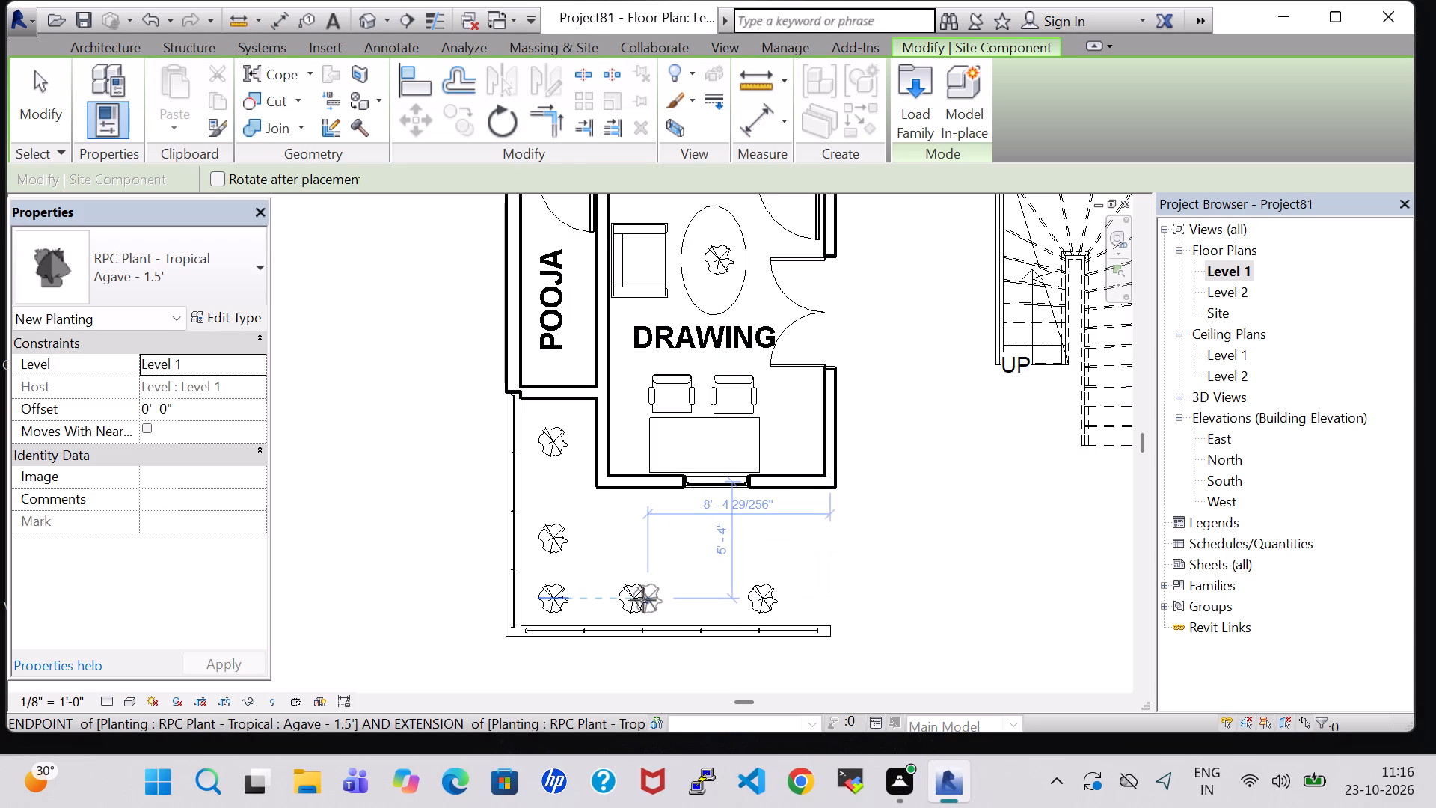
pyautogui.press('Escape')
# Nudge the three plants along the front wall toward the stair side, spacing them out with the corner one 1' 9" from the drawing room wall line.
pyautogui.click(643, 600)
pyautogui.press('Right')
pyautogui.press('Right')
pyautogui.press('Right')
pyautogui.press('Right')
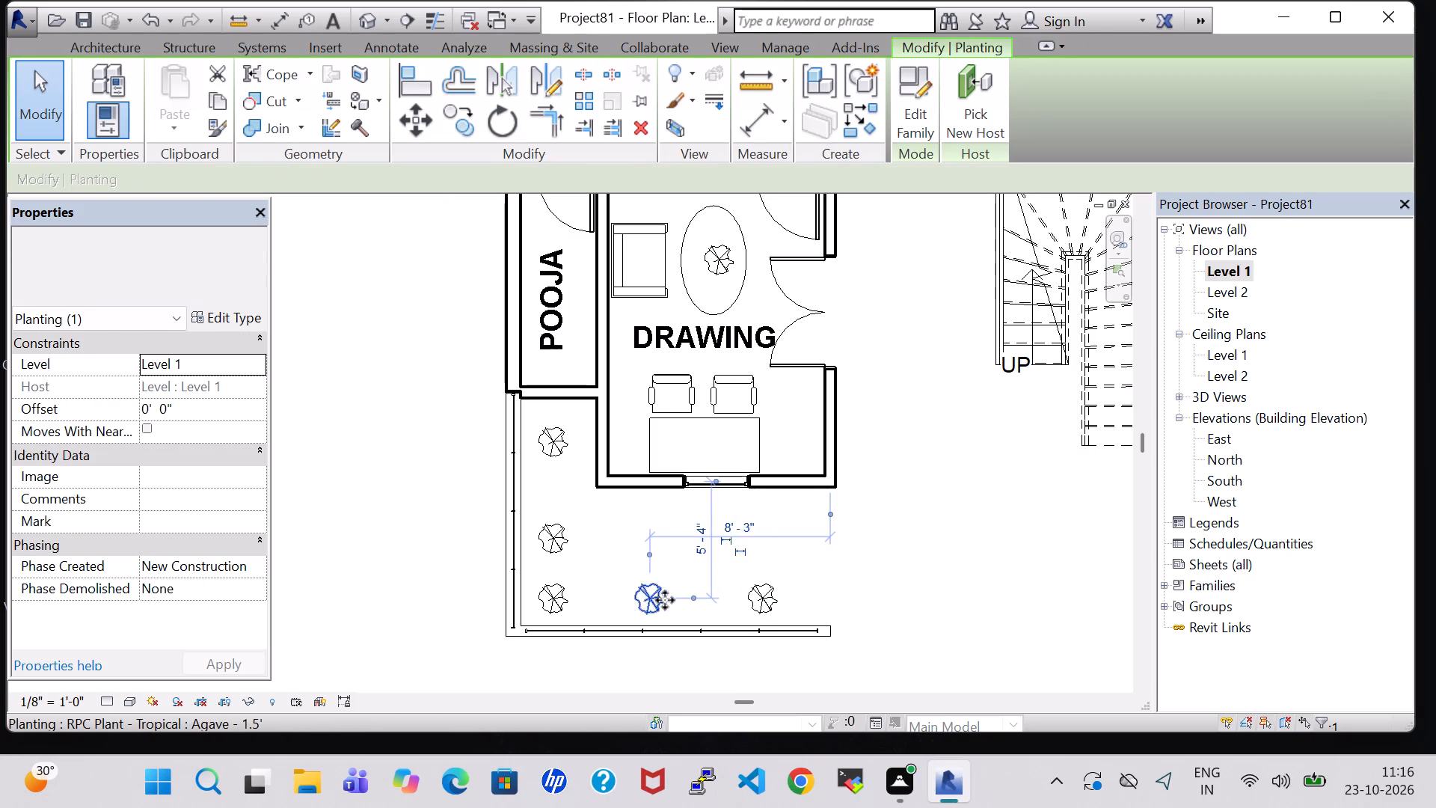
pyautogui.click(770, 600)
pyautogui.press('Right')
pyautogui.press('Right')
pyautogui.press('Right')
pyautogui.click(644, 587)
pyautogui.press('Right')
pyautogui.press('Right')
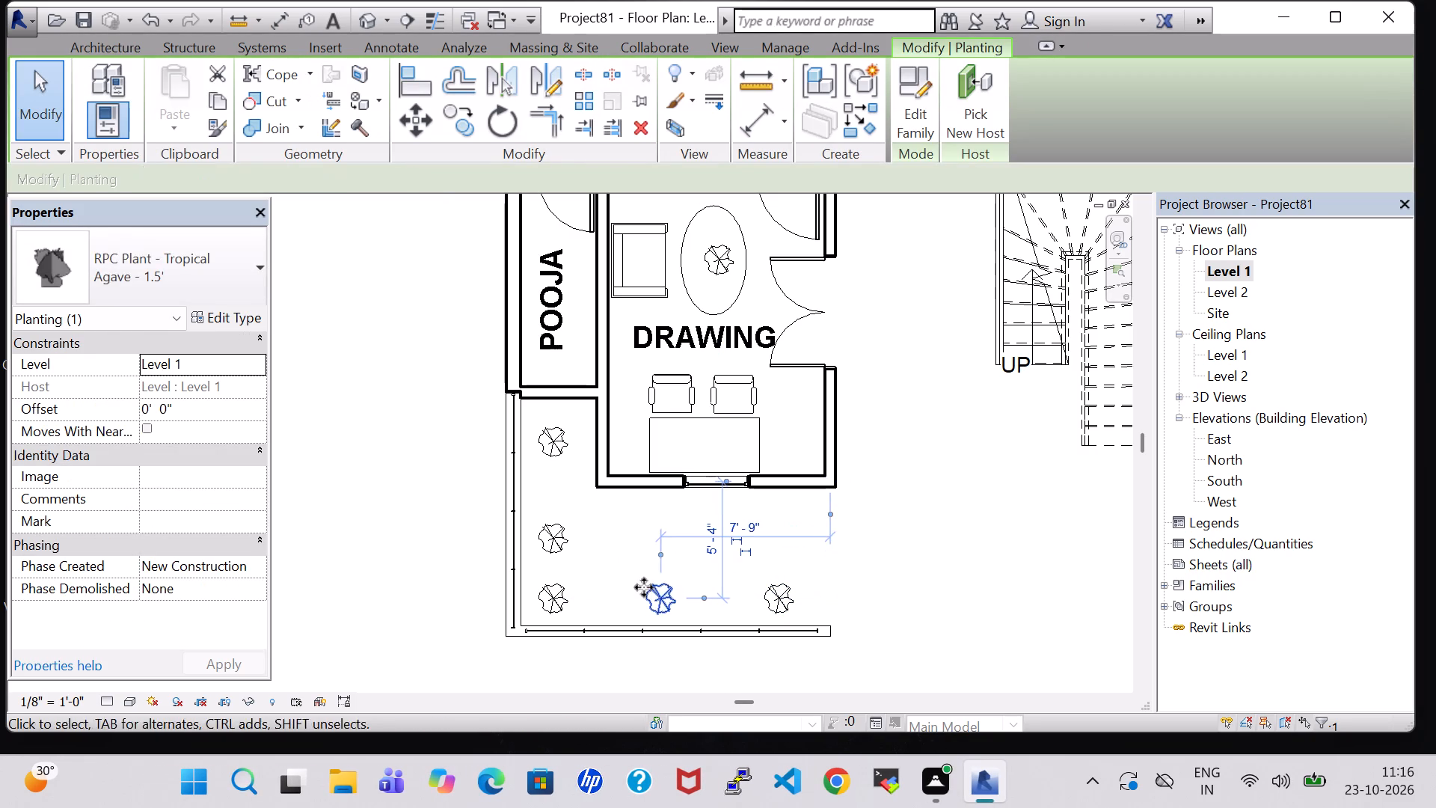
pyautogui.click(557, 591)
pyautogui.press('Right')
pyautogui.press('Right')
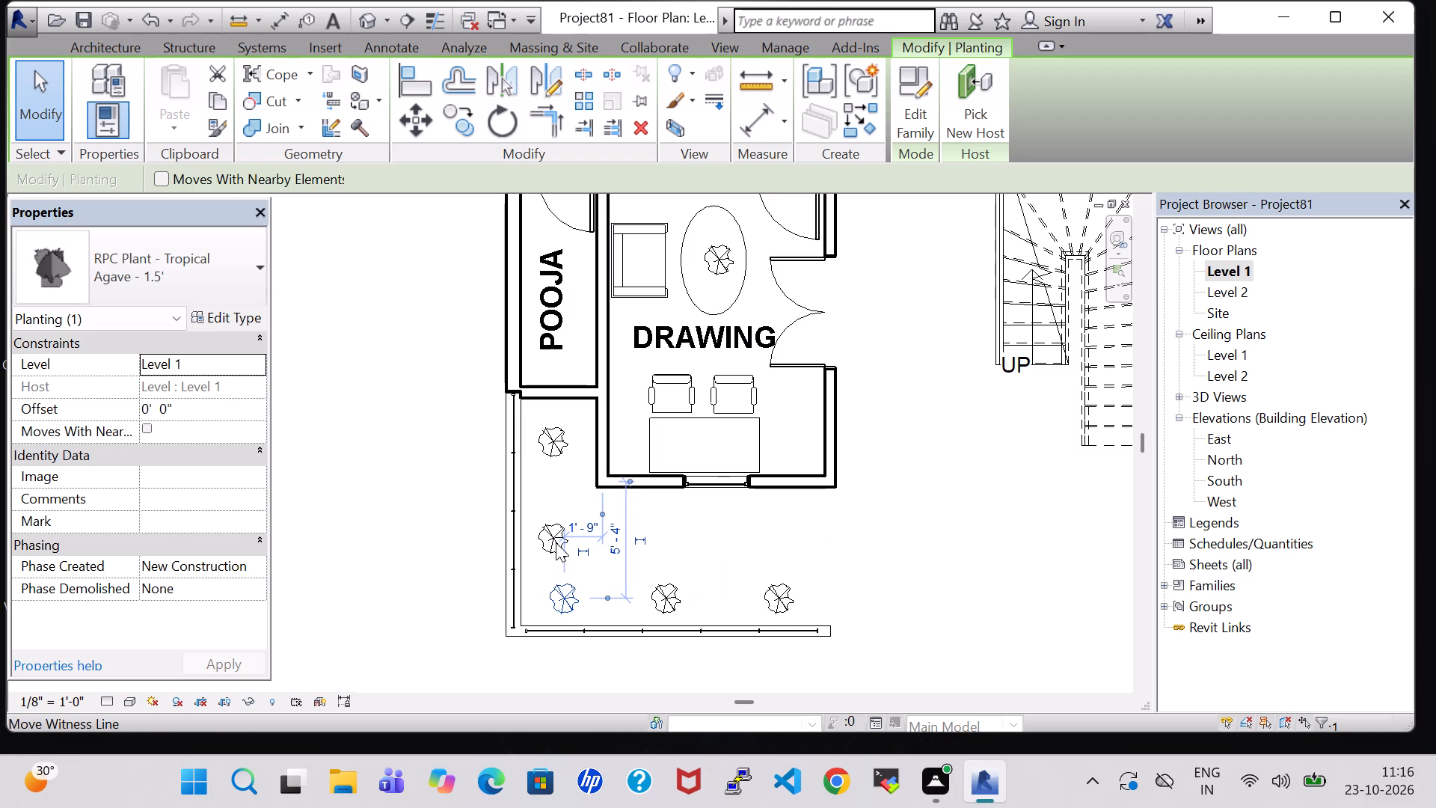
pyautogui.click(556, 542)
pyautogui.click(728, 535)
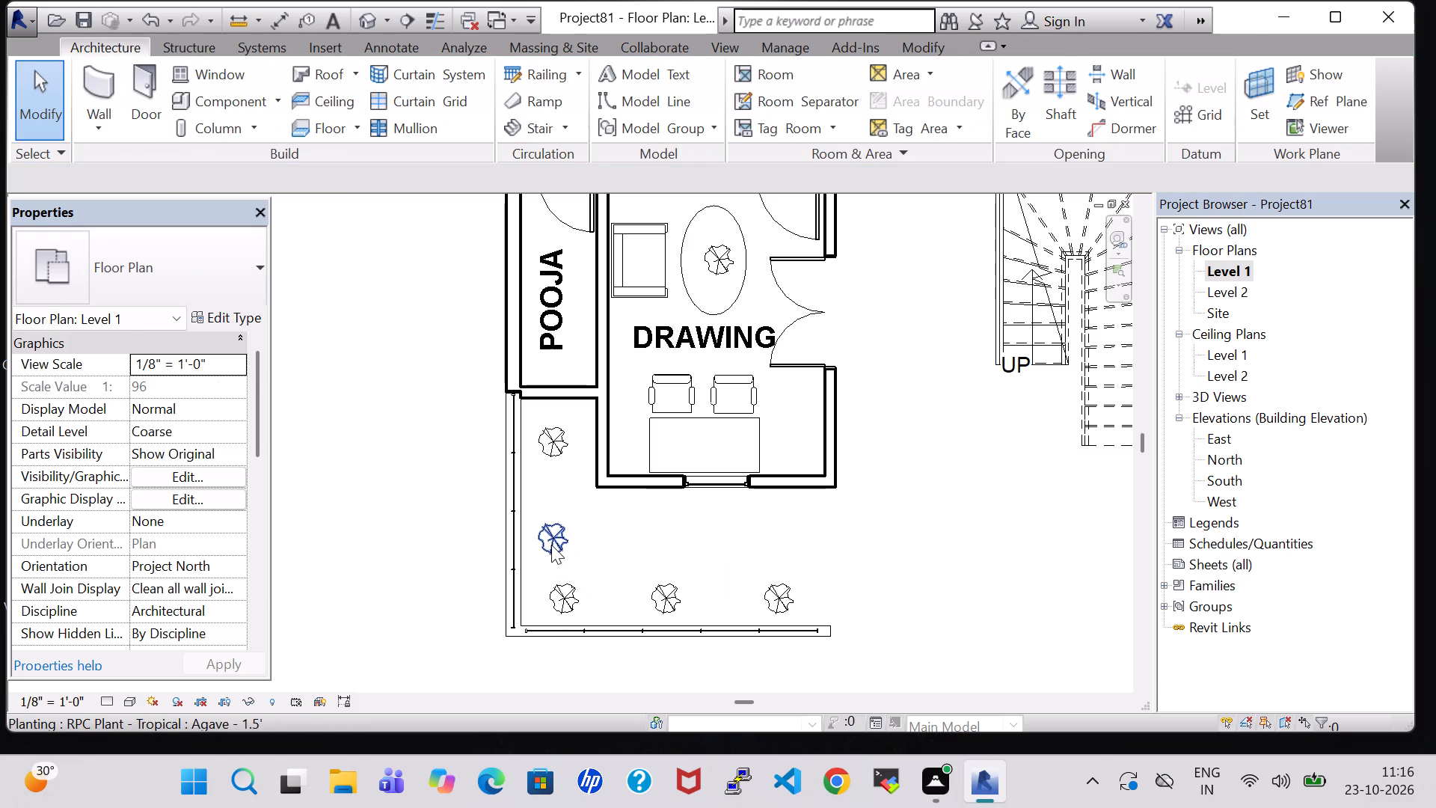
# Nudge the second side plant slightly away from the corner plant, toward the pooja room.
pyautogui.click(551, 545)
pyautogui.press('Up')
pyautogui.press('Up')
pyautogui.click(696, 562)
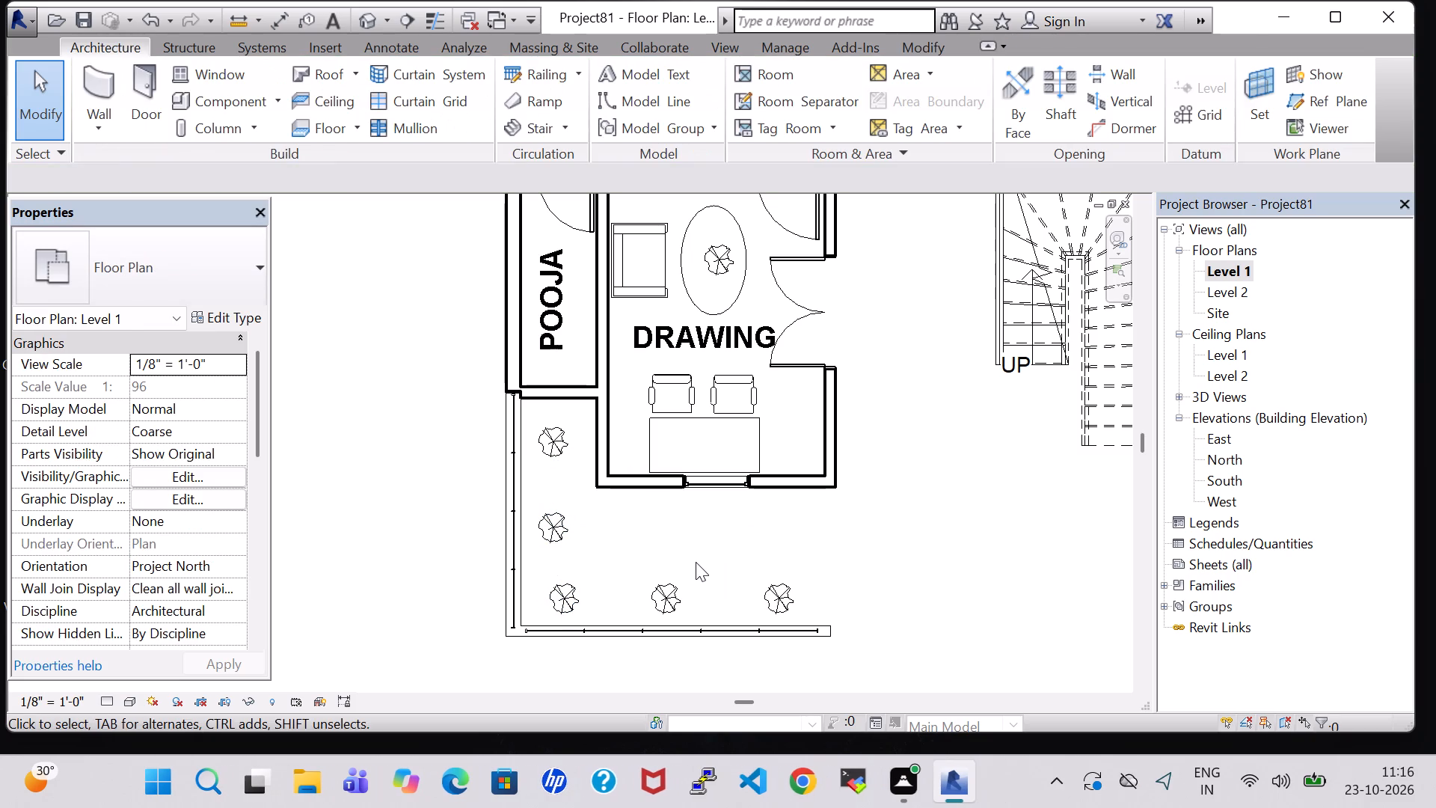
# Change the side plants to Jungle Flame - 3' nearest the pooja room and Crane Lily - 3' below it, and the corner plant to Jungle Flame - 3'.
pyautogui.click(575, 453)
pyautogui.click(181, 265)
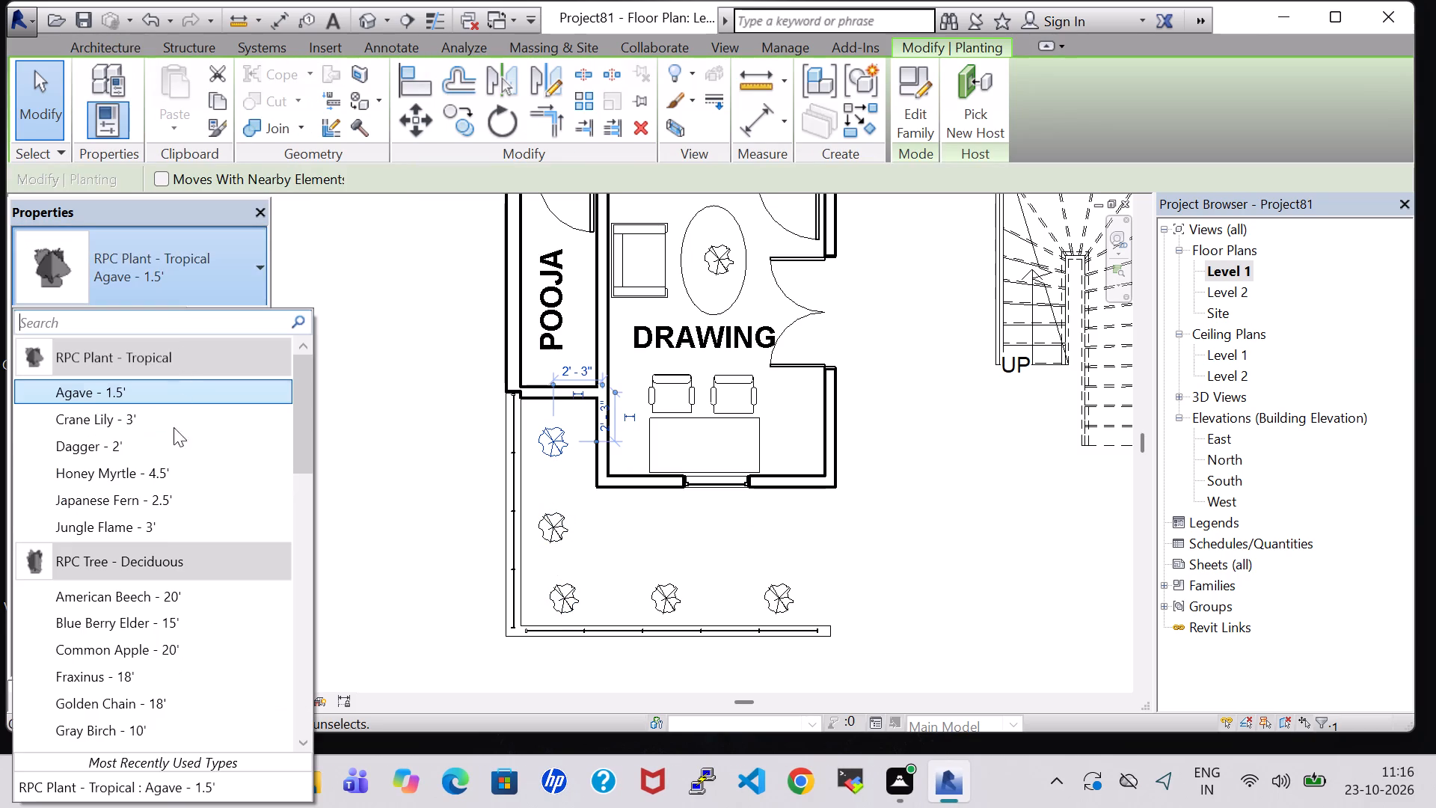
pyautogui.click(168, 519)
pyautogui.click(546, 520)
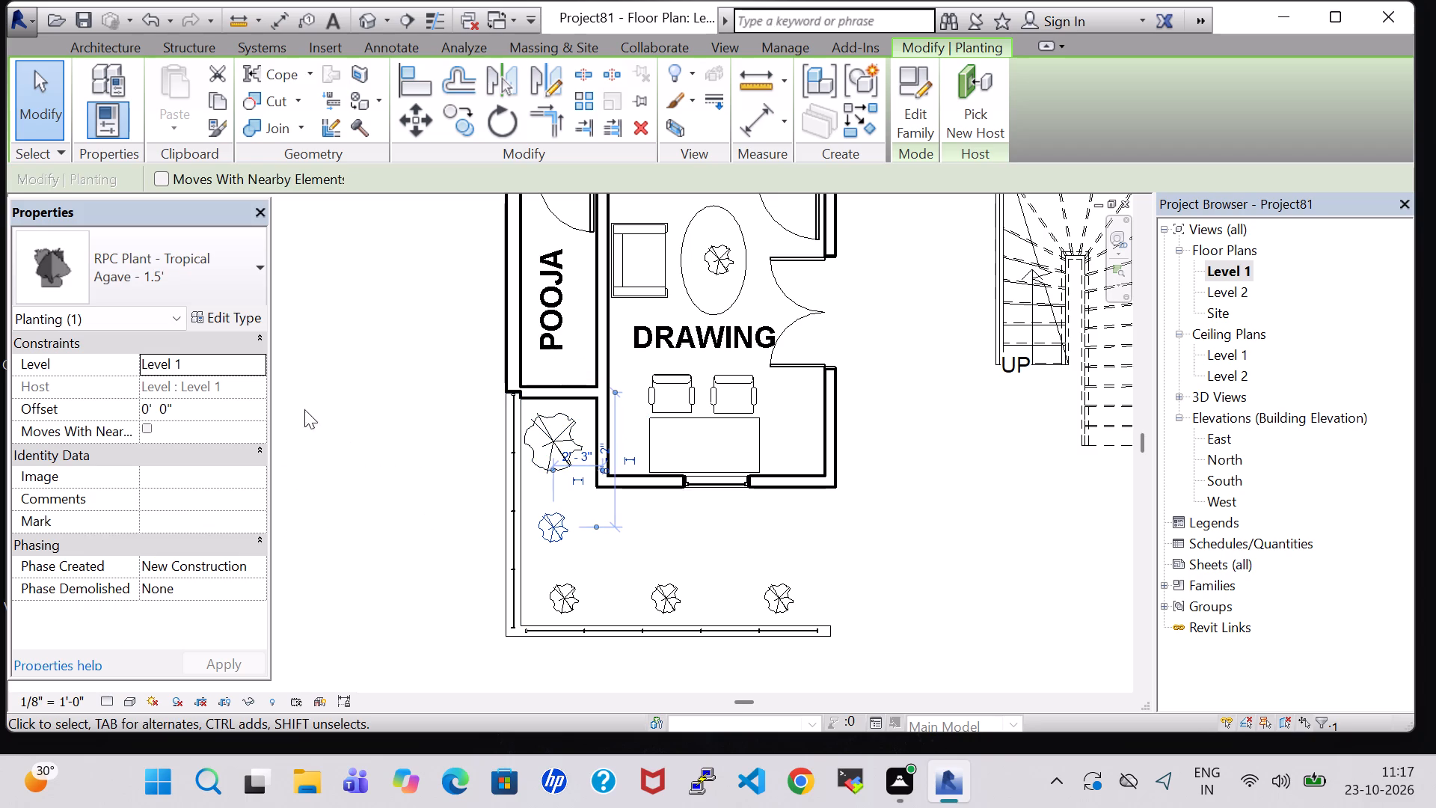
pyautogui.click(194, 259)
pyautogui.click(191, 423)
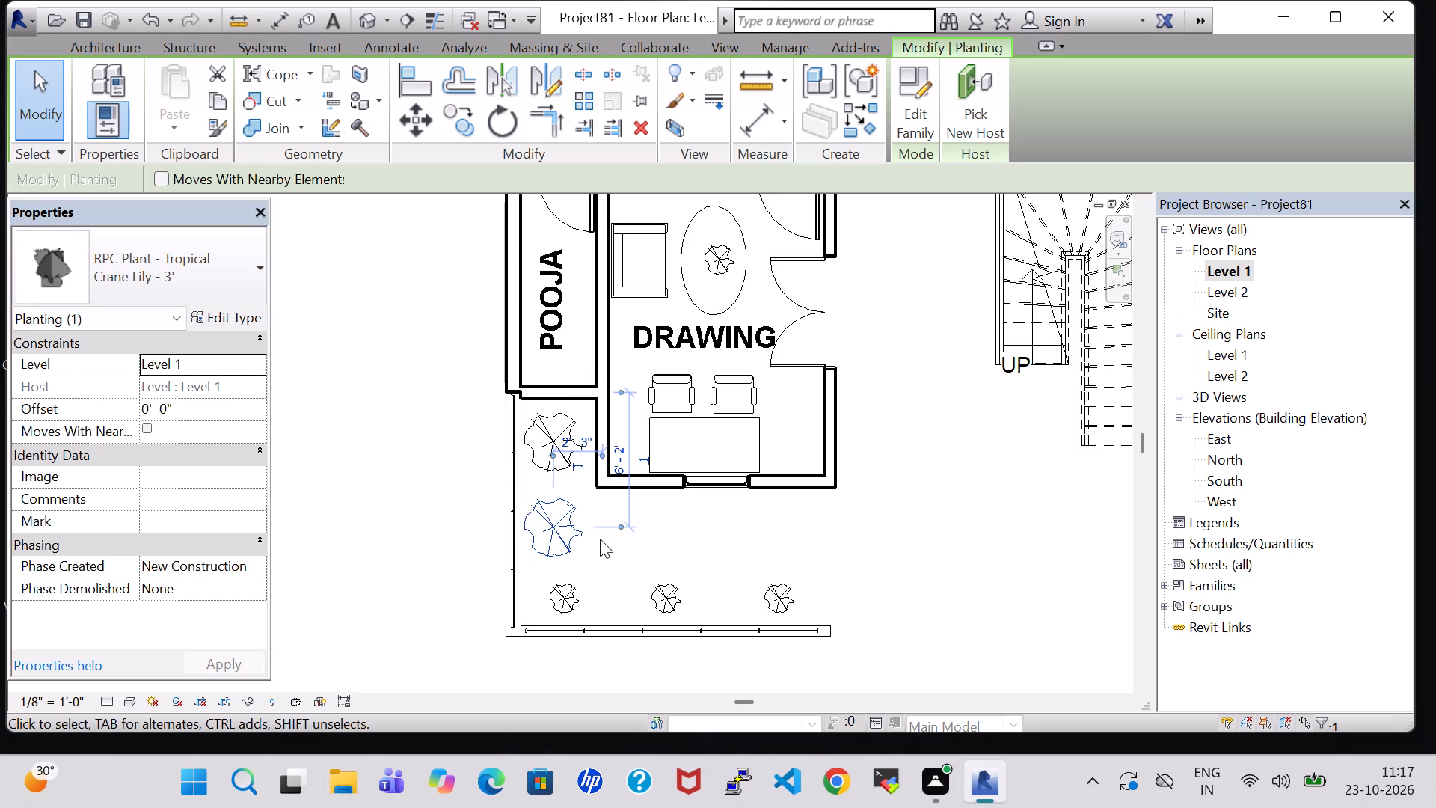
pyautogui.click(568, 608)
pyautogui.click(228, 294)
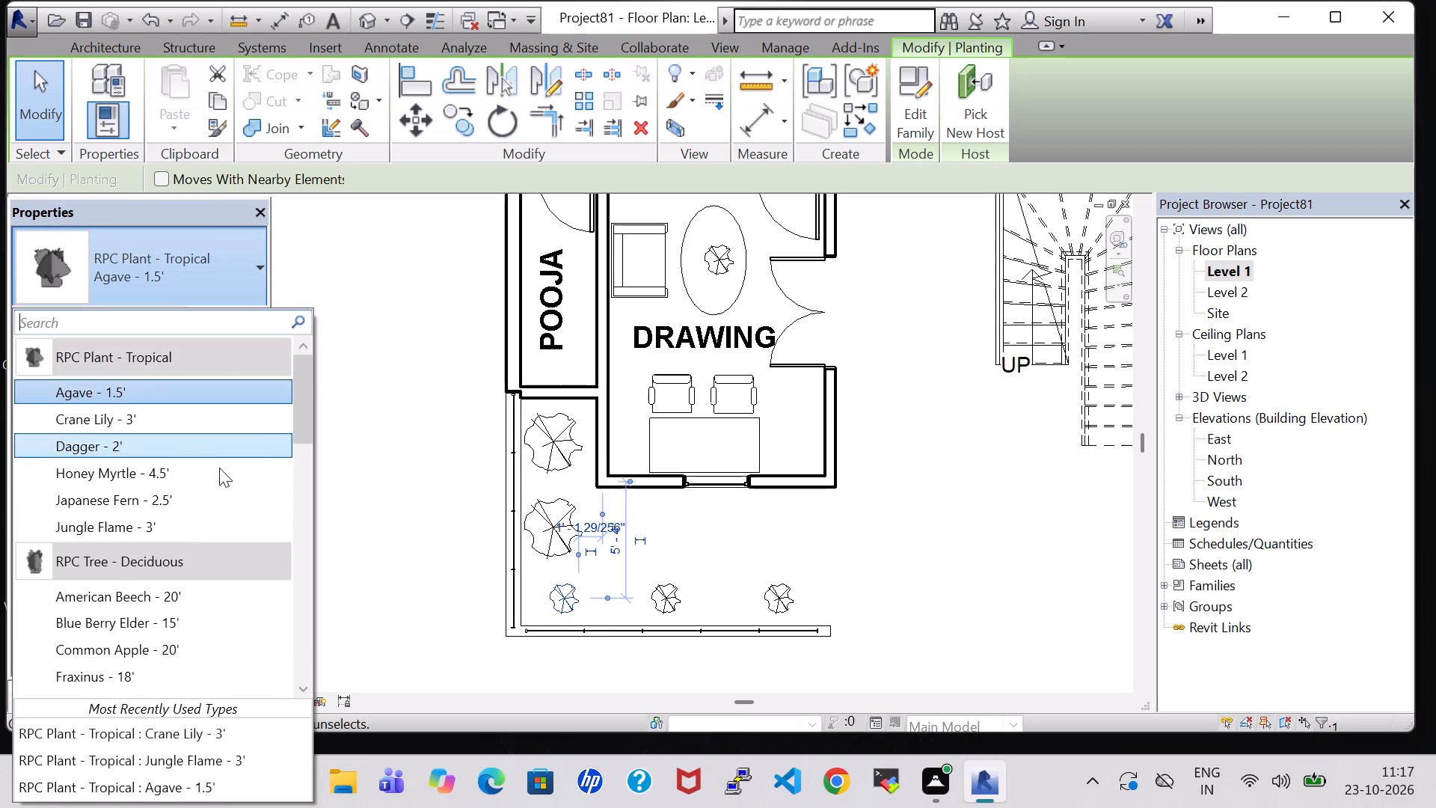
pyautogui.click(184, 530)
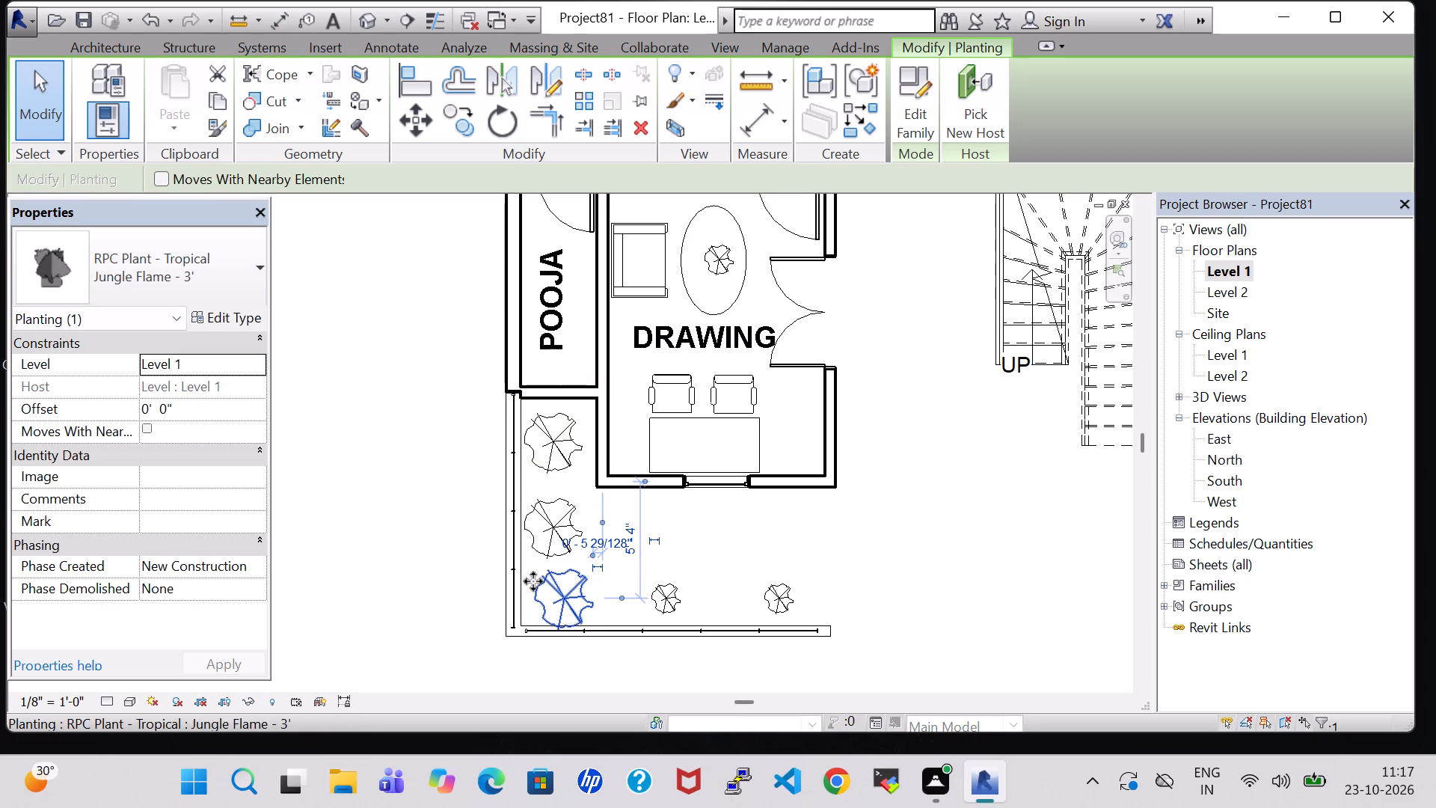
# Nudge the three enlarged side plants toward the pooja room, the Crane Lily 5' 5" from its wall, and the corner one 4' 10" from the drawing room's front wall.
pyautogui.press('Up')
pyautogui.click(544, 504)
pyautogui.press('Up')
pyautogui.press('Up')
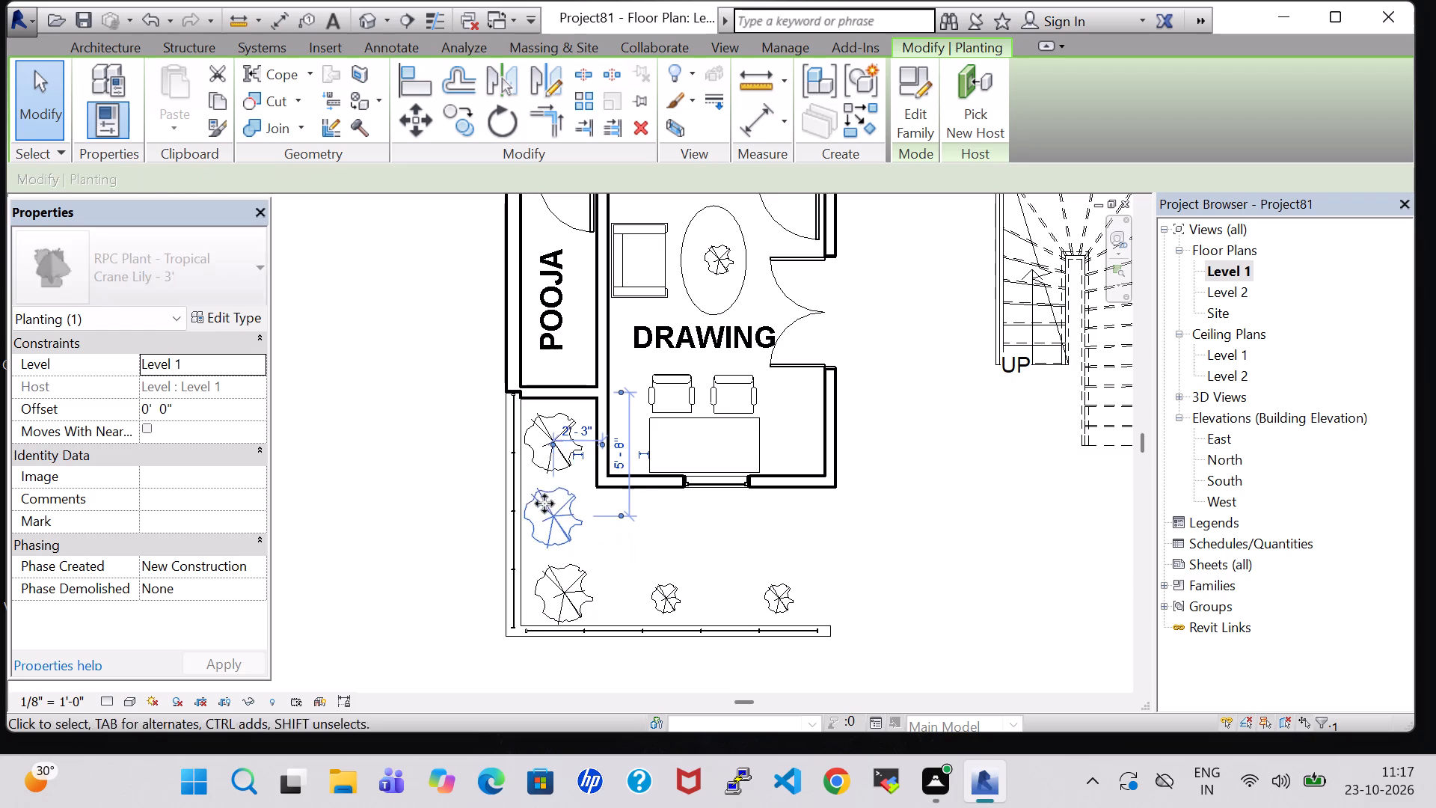
pyautogui.click(547, 416)
pyautogui.press('Up')
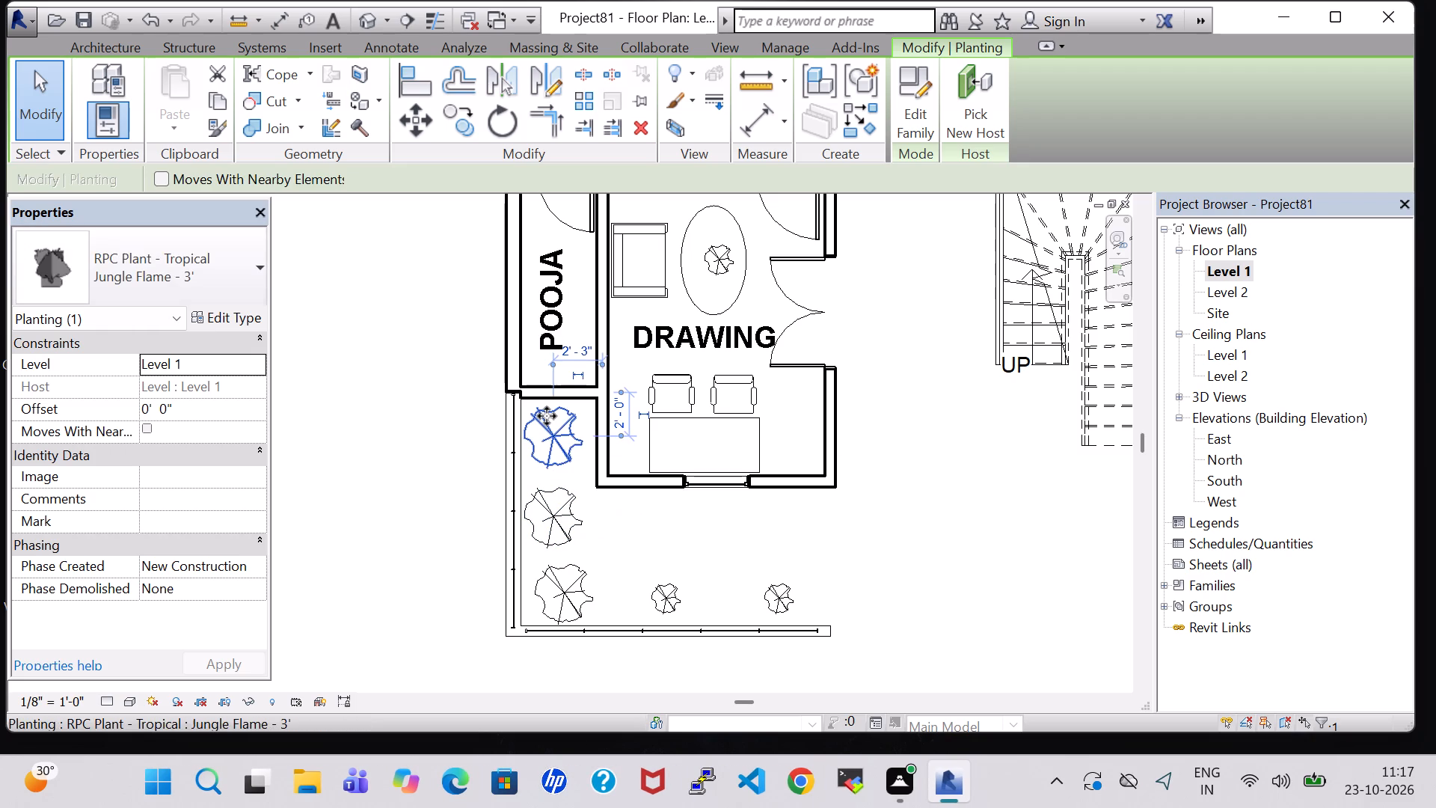
pyautogui.press('Up')
pyautogui.click(575, 494)
pyautogui.press('Up')
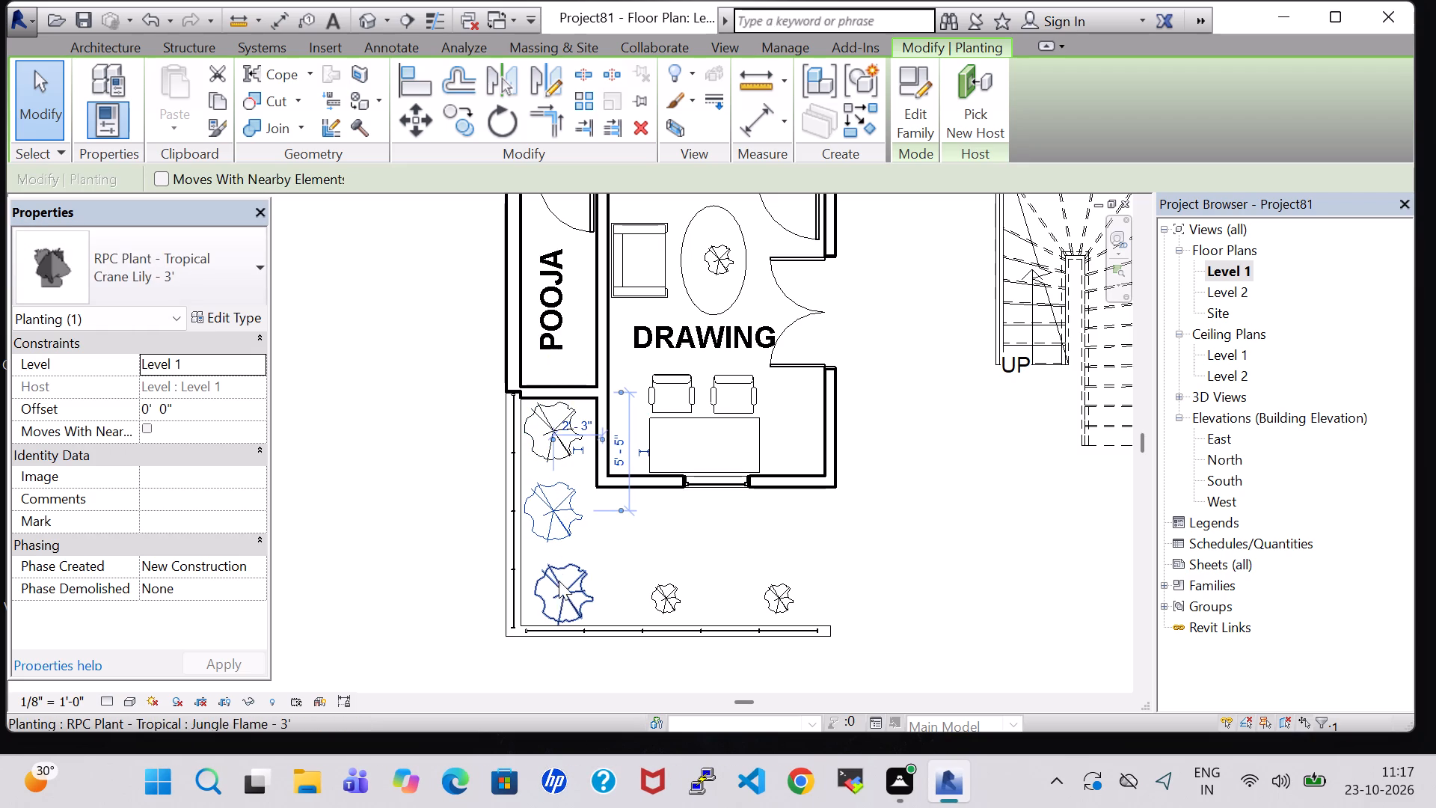
pyautogui.click(559, 587)
pyautogui.press('Left')
pyautogui.press('Up')
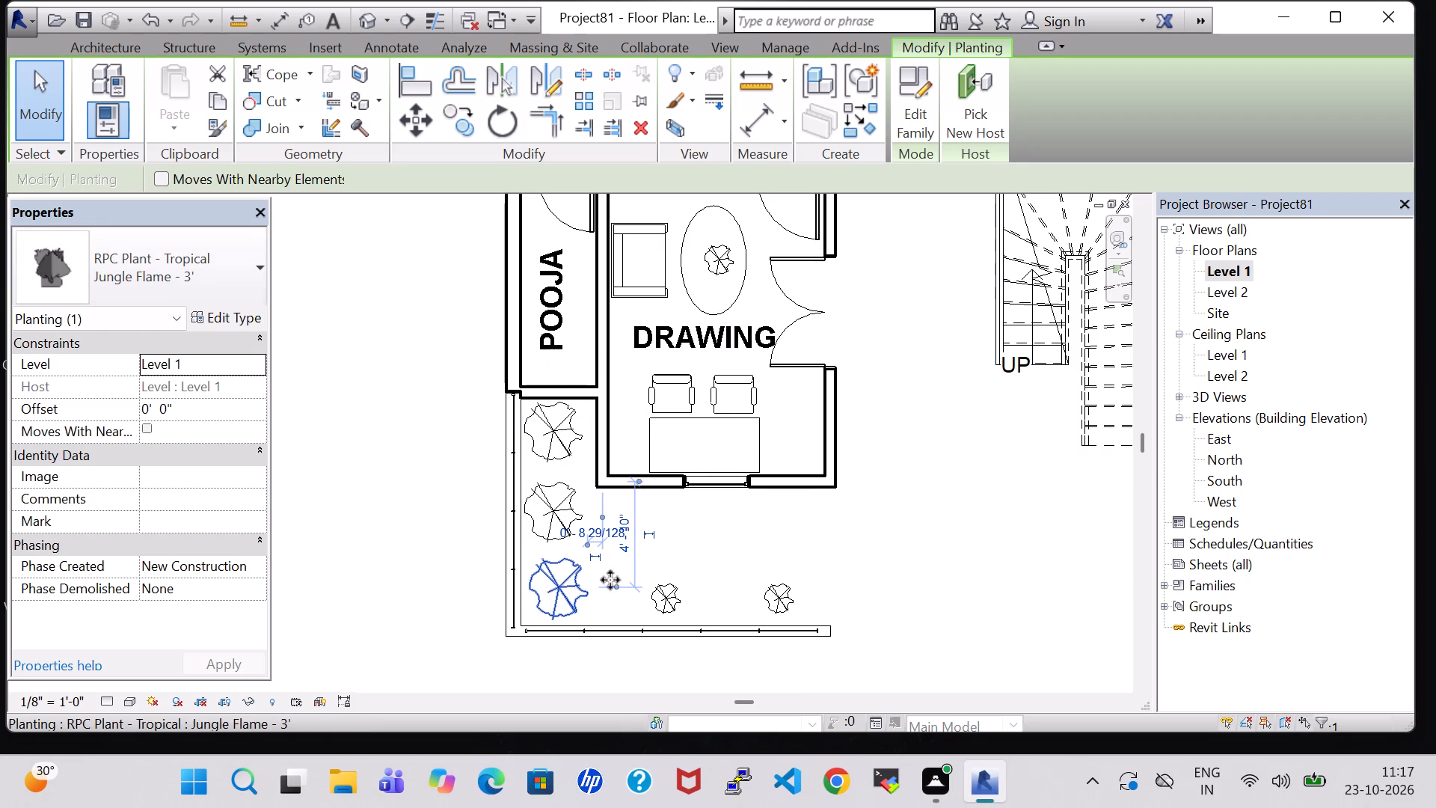
# Change the middle front-wall plant to Crane Lily - 3' and nudge it to 4' 10" from the drawing room wall and 8' 0" from its stair-side corner.
pyautogui.click(670, 596)
pyautogui.click(219, 266)
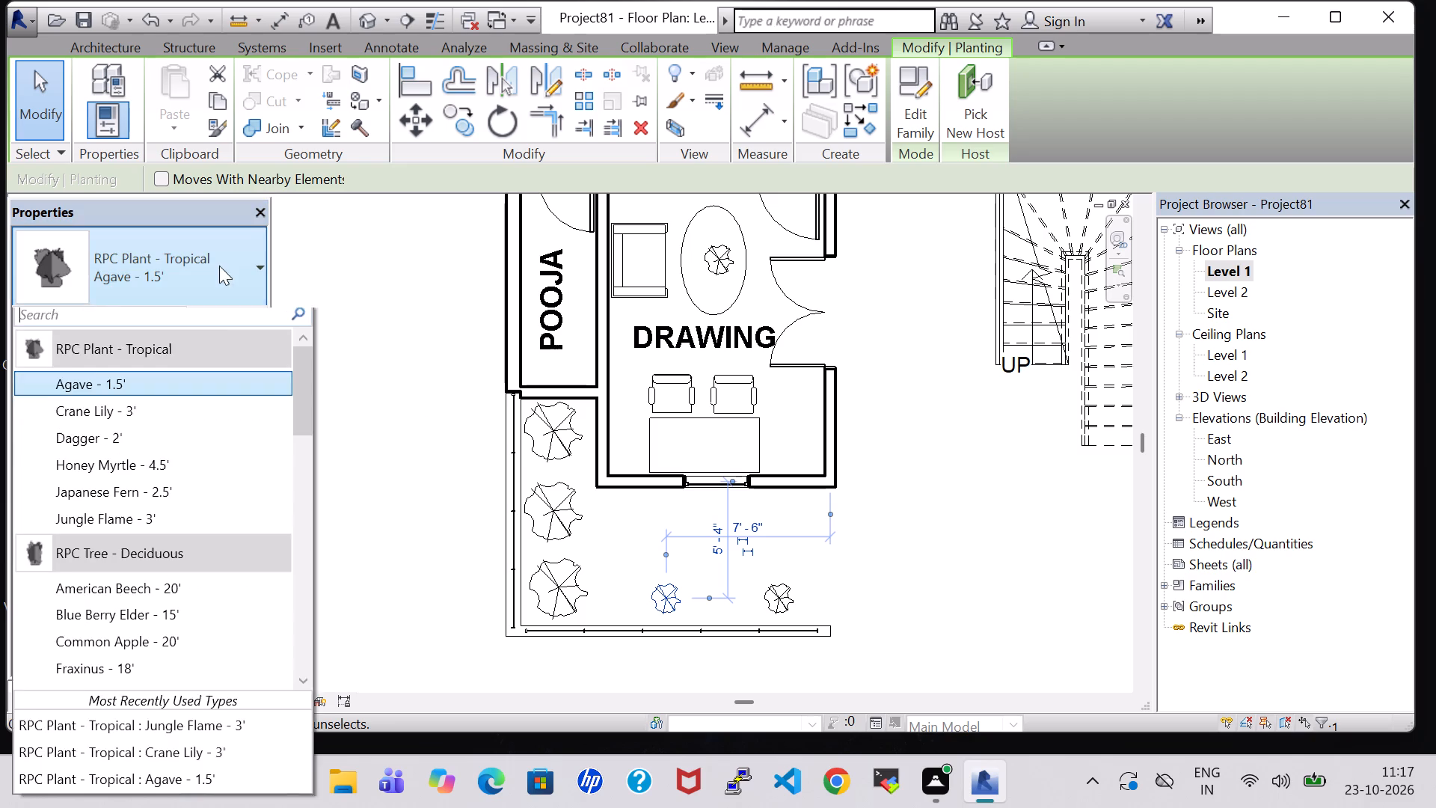
pyautogui.click(206, 424)
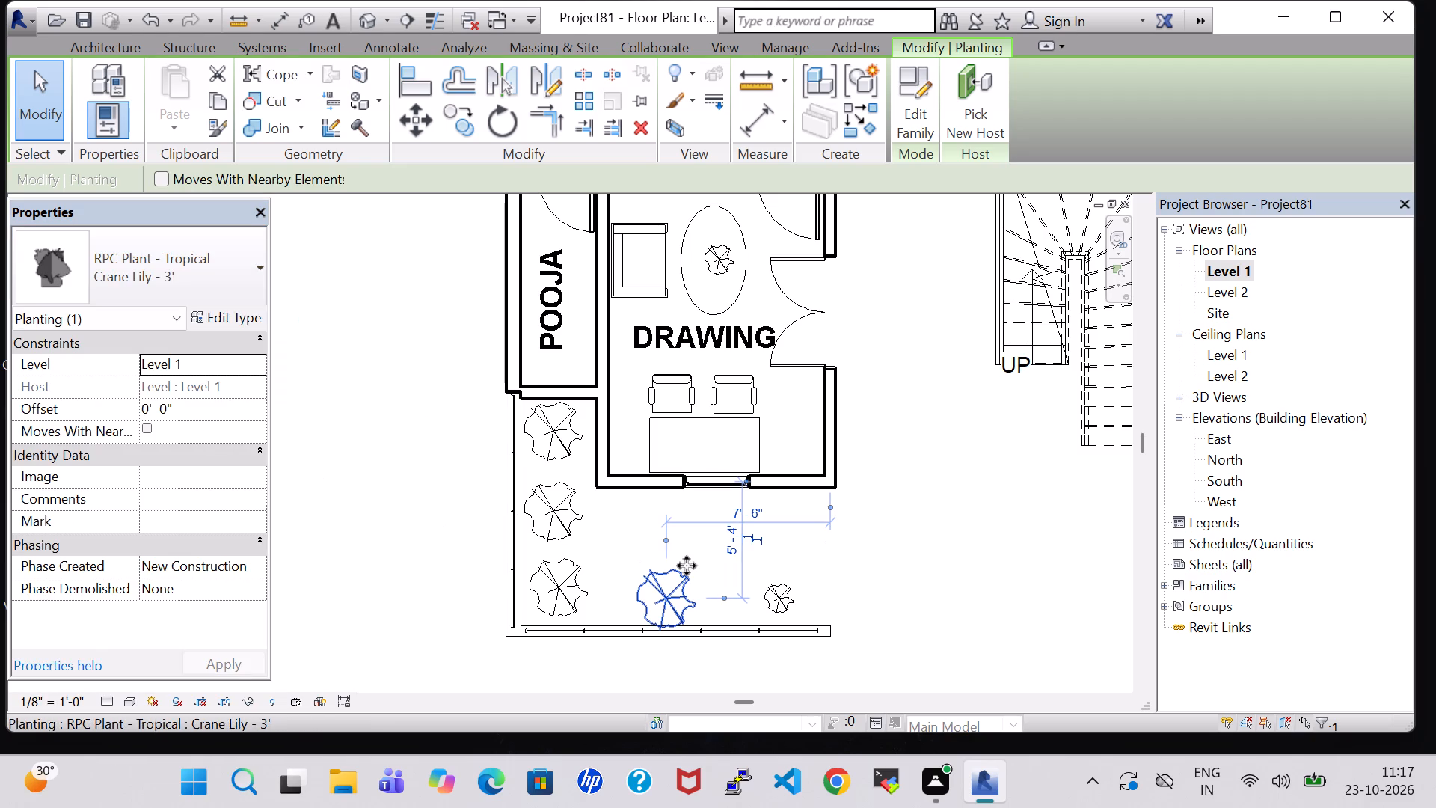
pyautogui.press('Up')
pyautogui.press('Up')
pyautogui.press('Left')
pyautogui.press('Left')
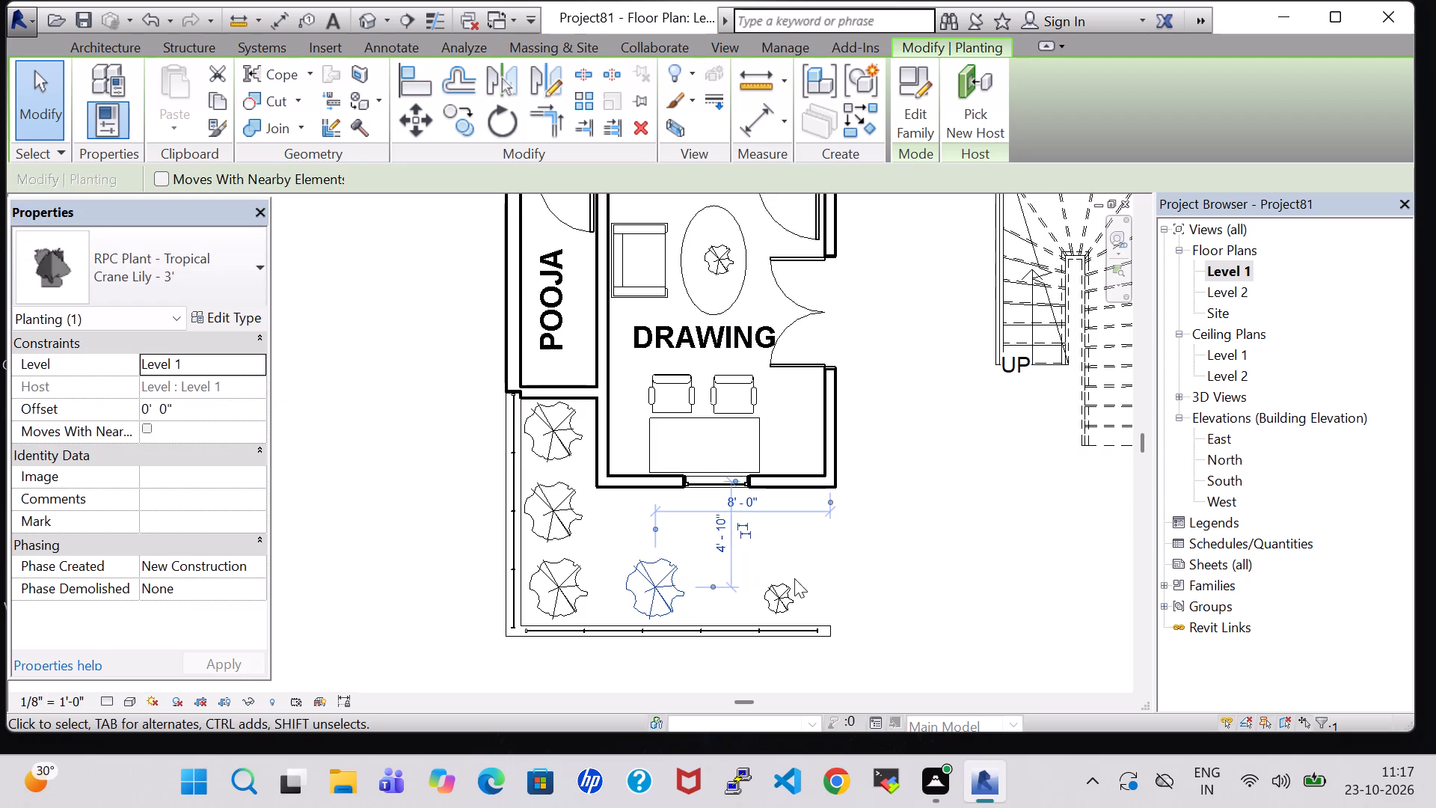
# Change the stair-side front plant to Jungle Flame - 3' and nudge it inward, 4' 10" from the drawing room's front wall.
pyautogui.click(776, 590)
pyautogui.click(221, 249)
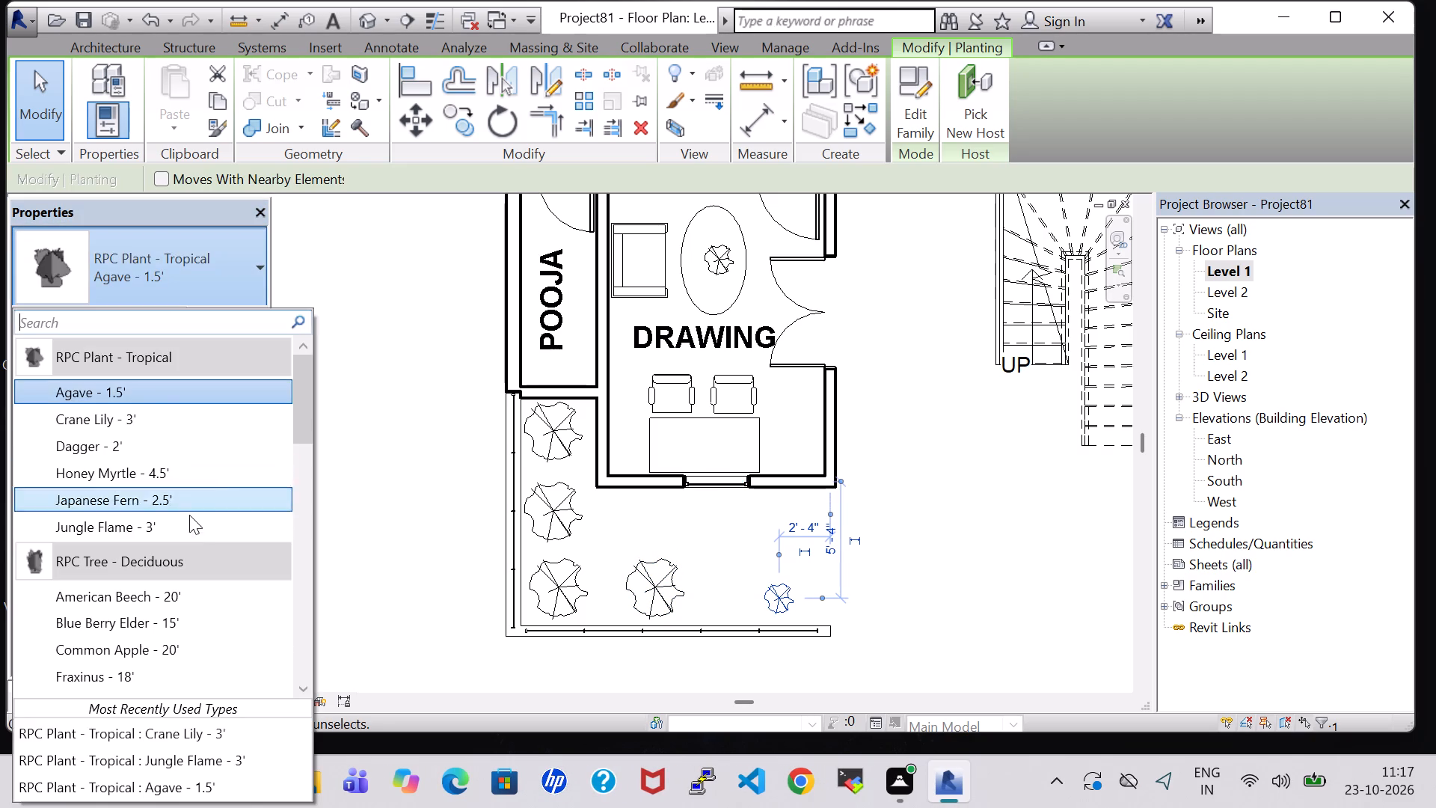
pyautogui.click(191, 533)
pyautogui.press('Up')
pyautogui.press('Up')
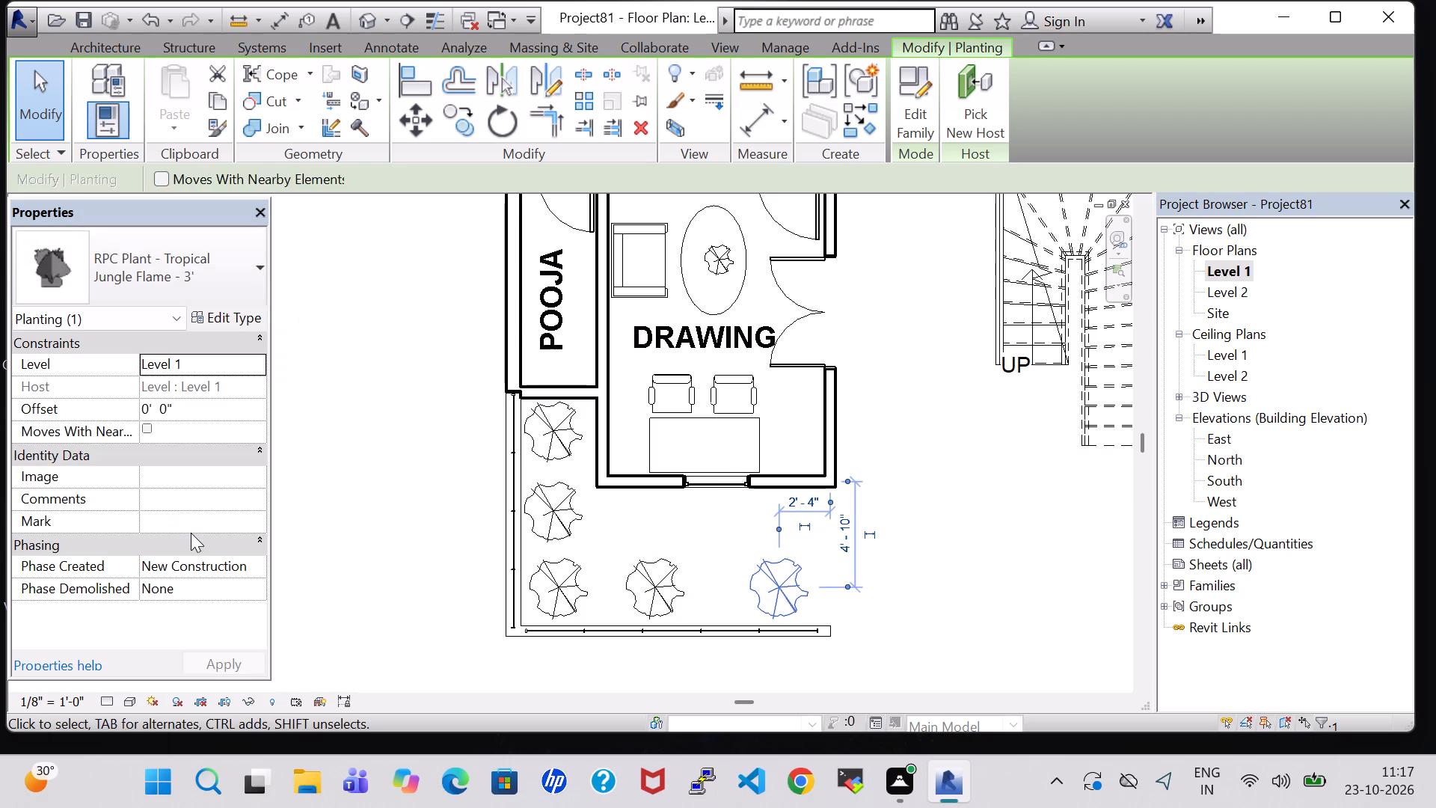
pyautogui.press('Left')
pyautogui.press('Left')
# Nudge the middle front-wall Crane Lily back toward the stair side, evening the gaps between its neighbours.
pyautogui.click(638, 595)
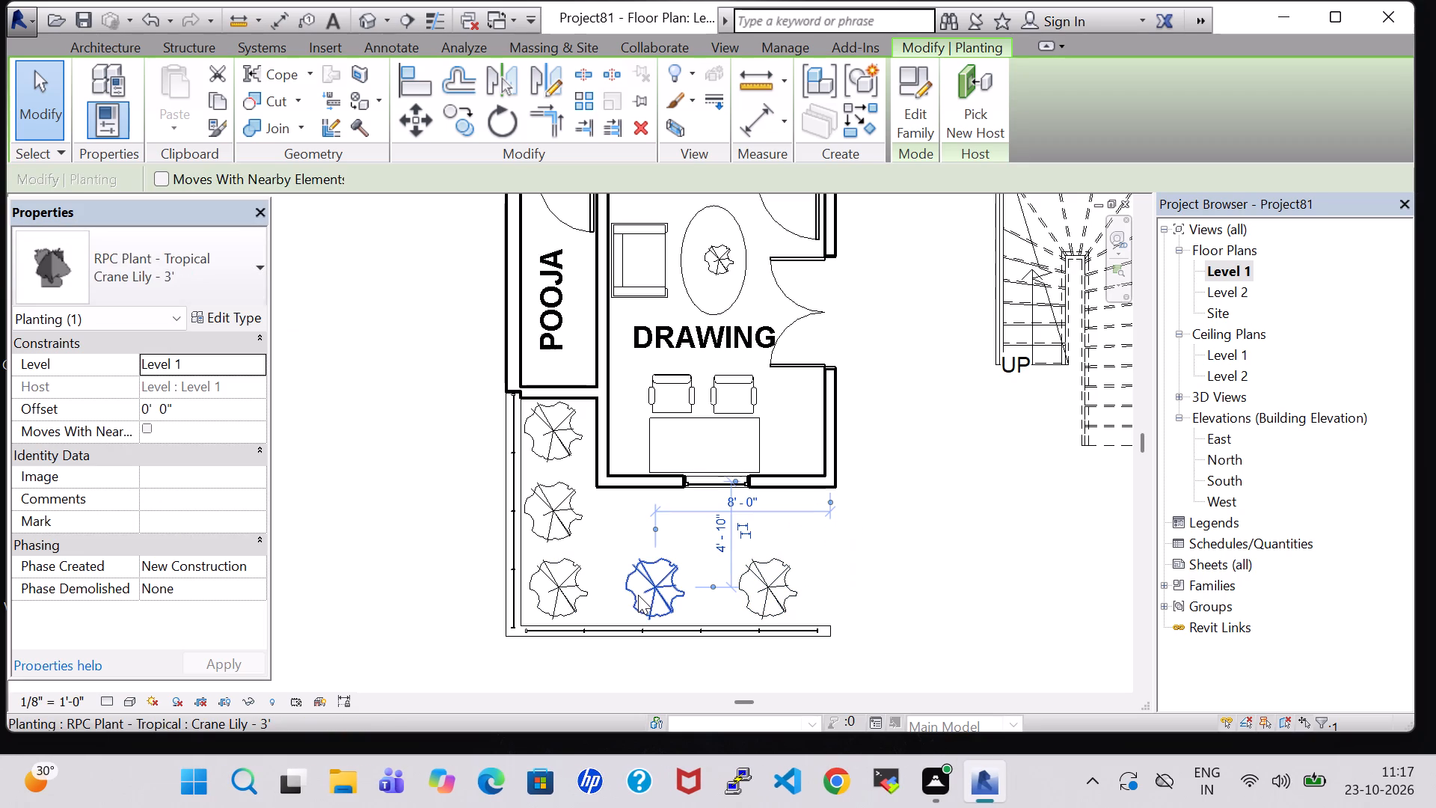
pyautogui.press('Right')
pyautogui.press('Right')
pyautogui.click(862, 576)
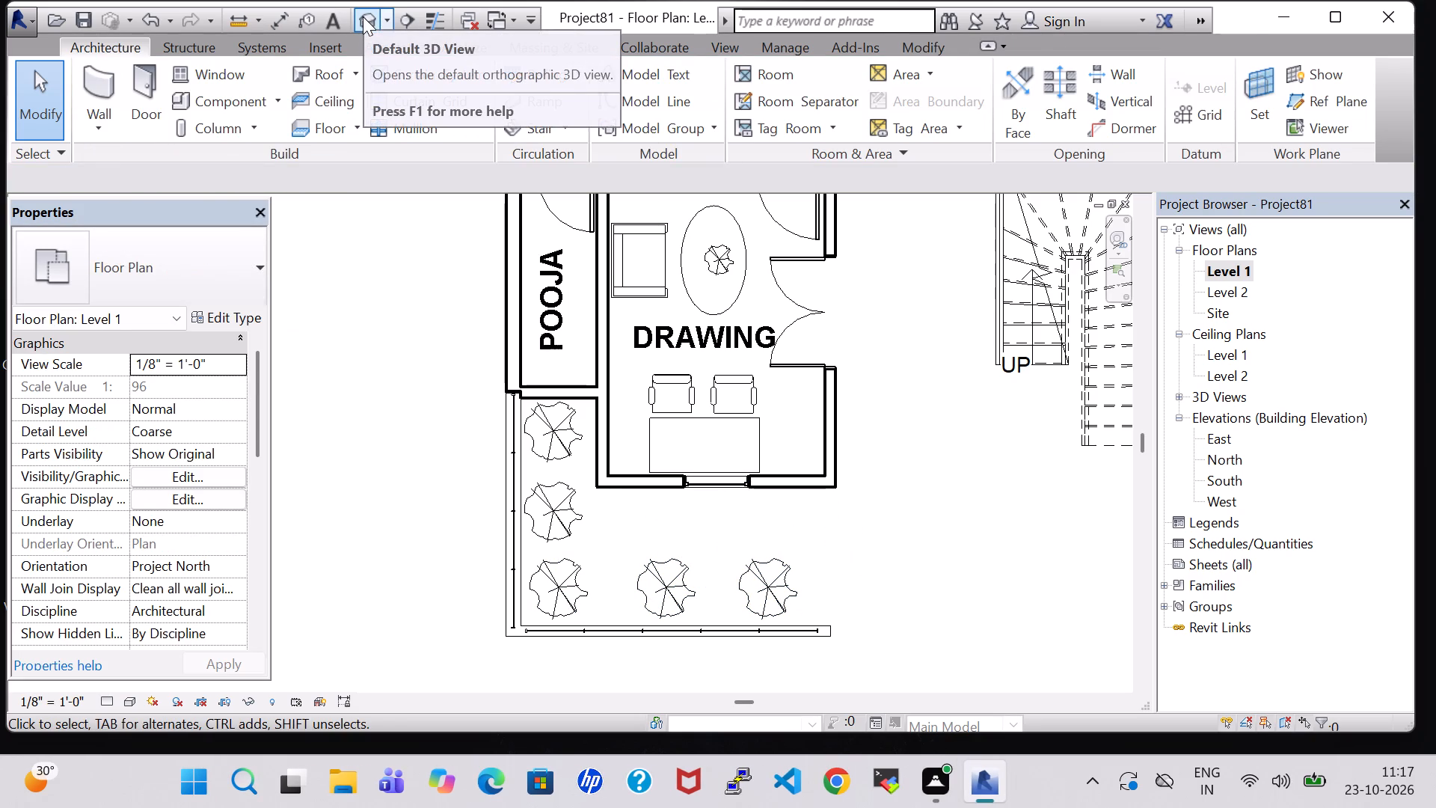
# Load the Seating-Auditorium family from the Furniture > Seating folder of the US Imperial library.
pyautogui.click(206, 104)
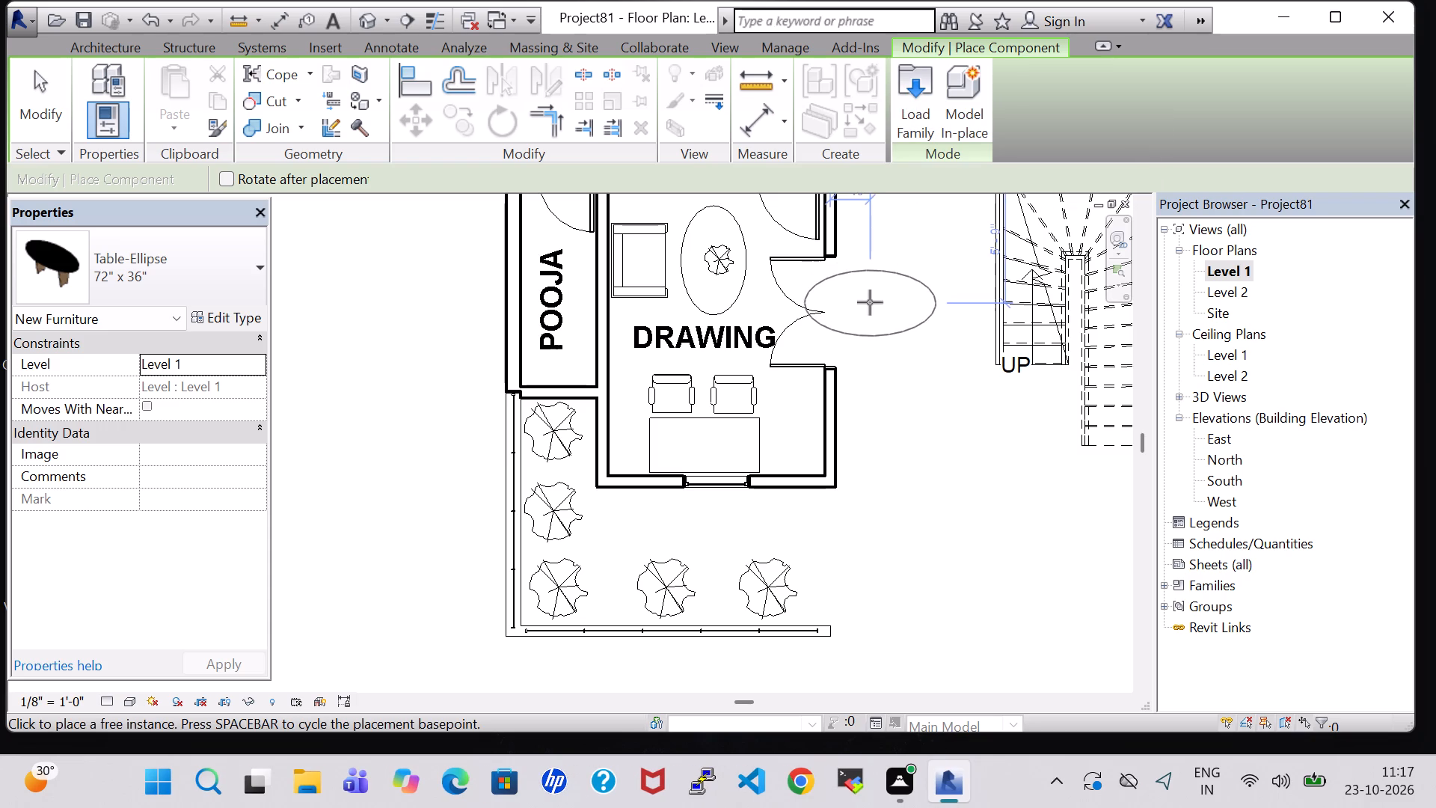
pyautogui.press('Escape')
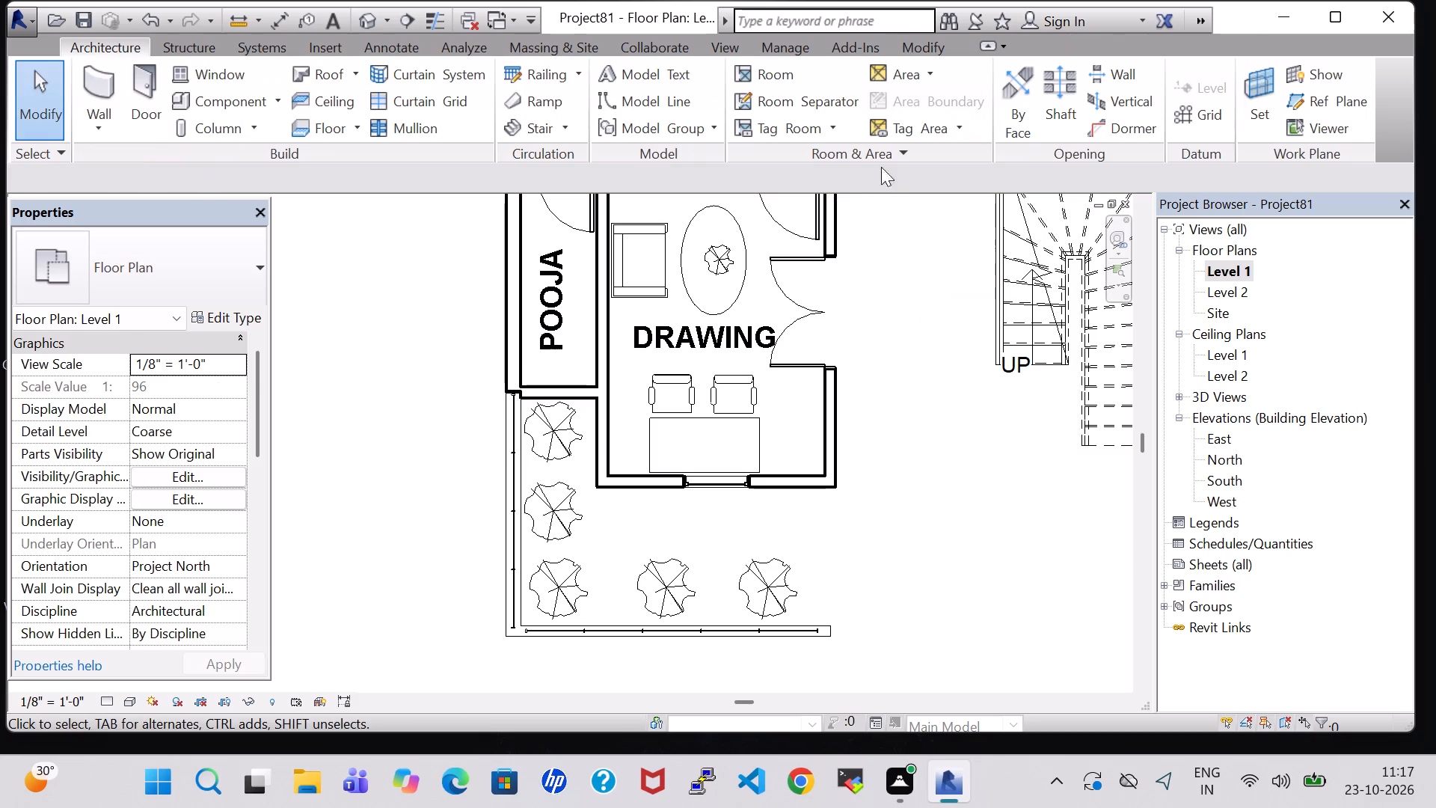
pyautogui.click(260, 96)
pyautogui.click(919, 111)
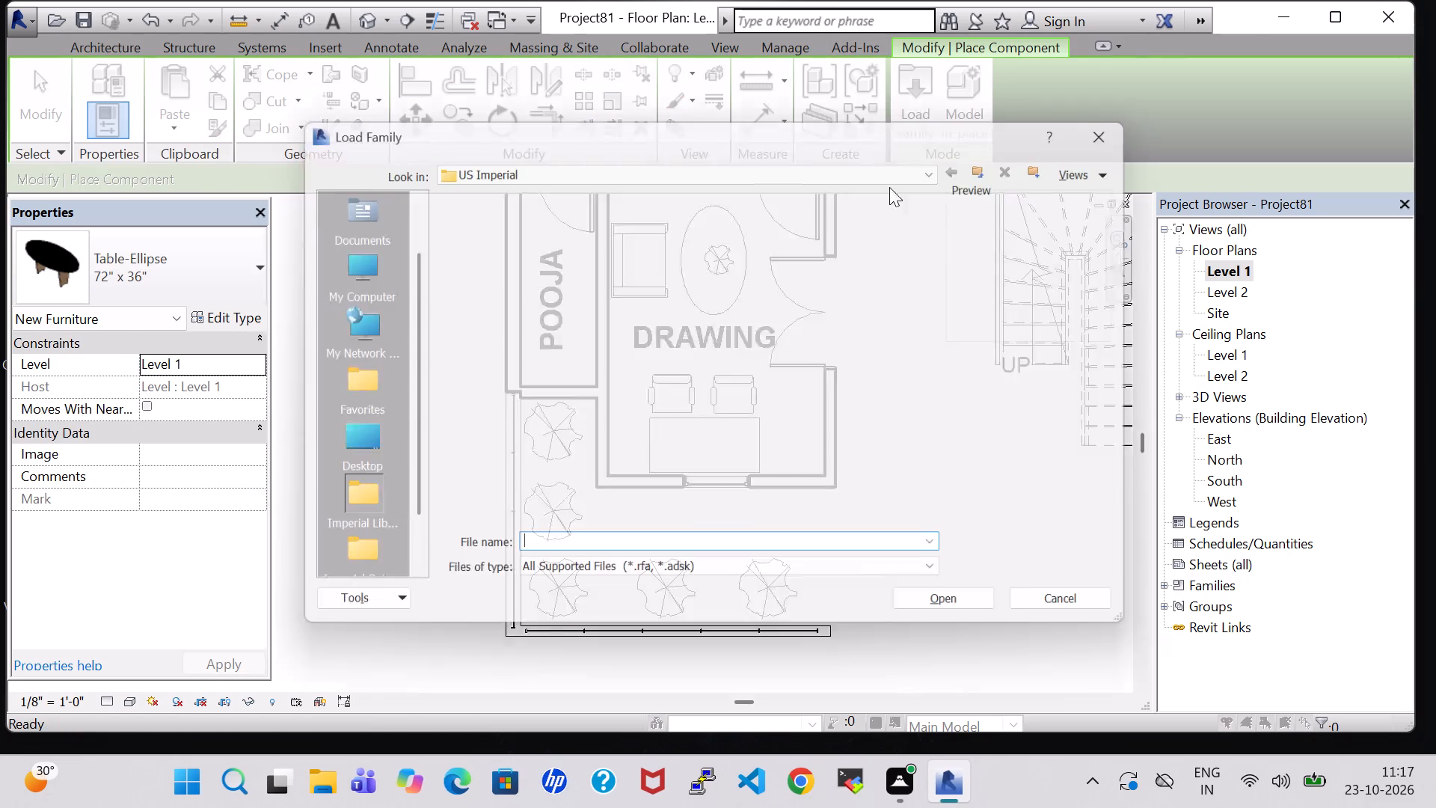
pyautogui.click(834, 505)
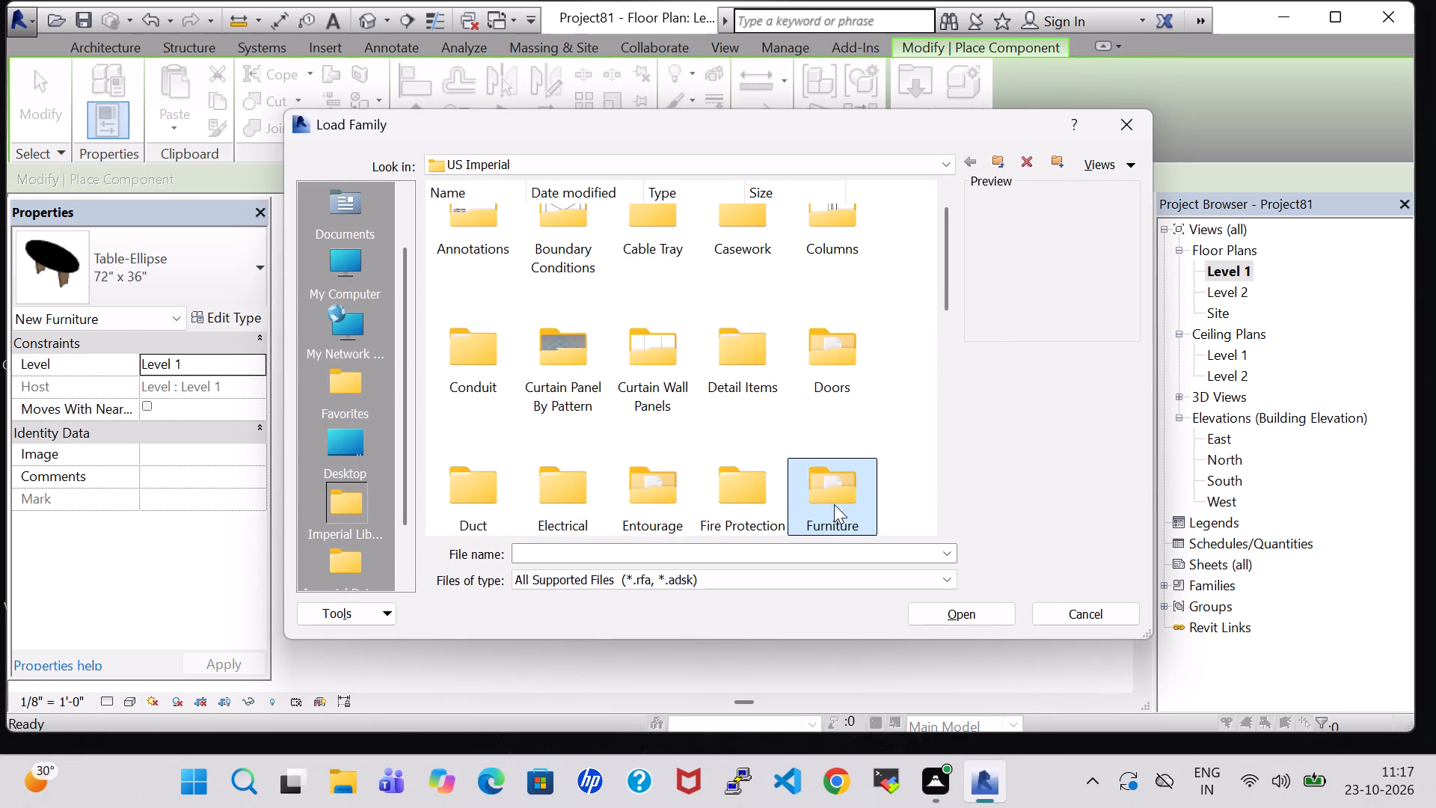
pyautogui.doubleClick(834, 504)
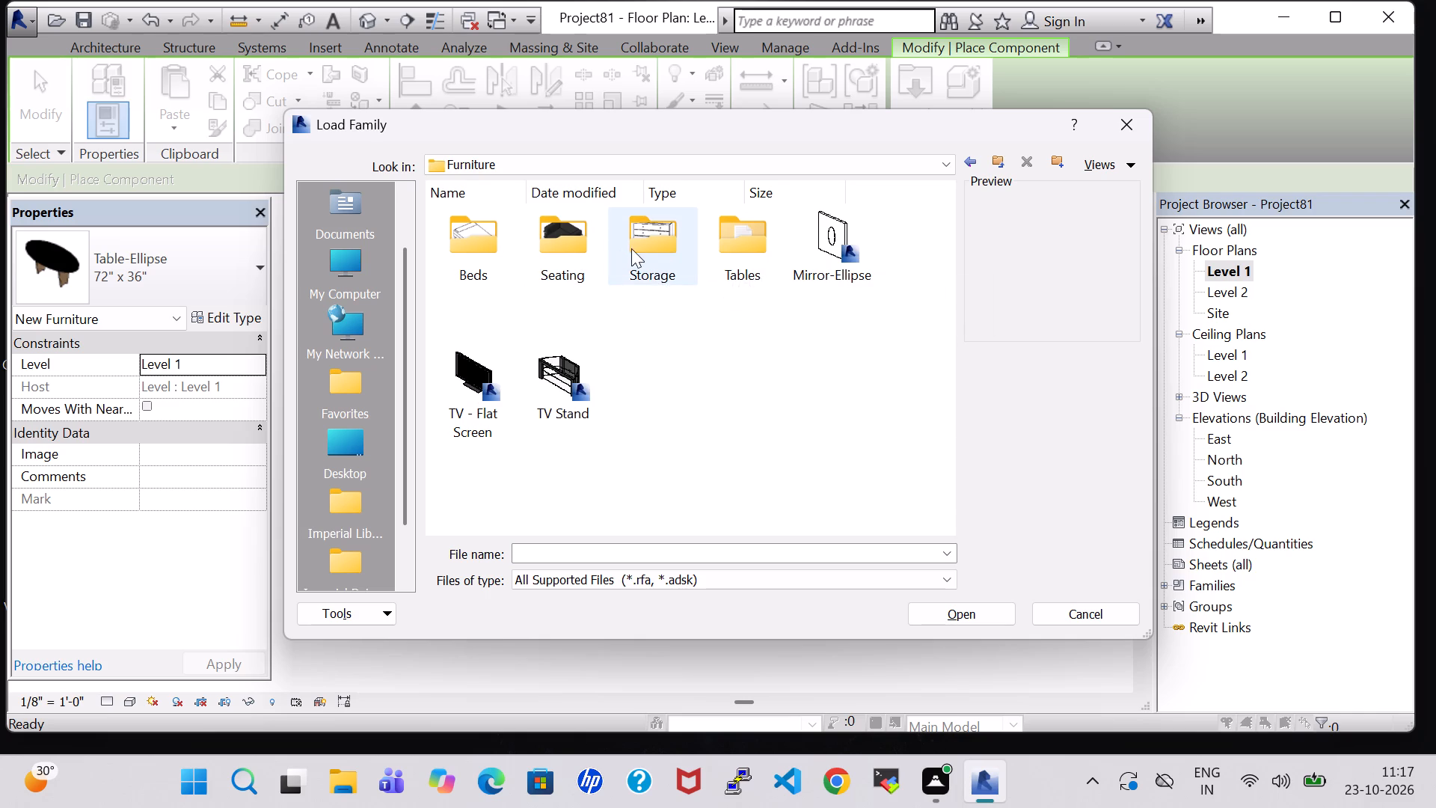
pyautogui.doubleClick(541, 241)
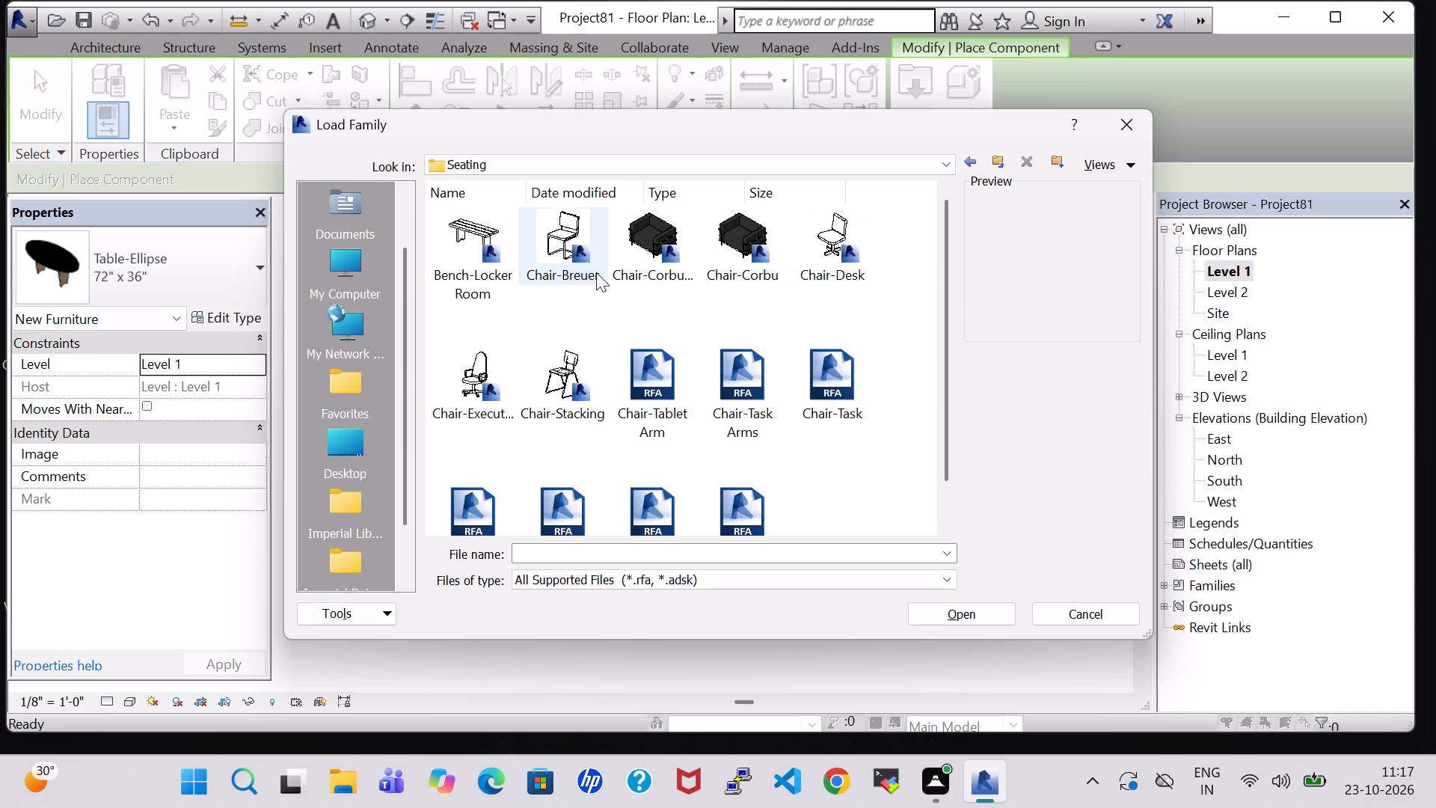
pyautogui.click(461, 509)
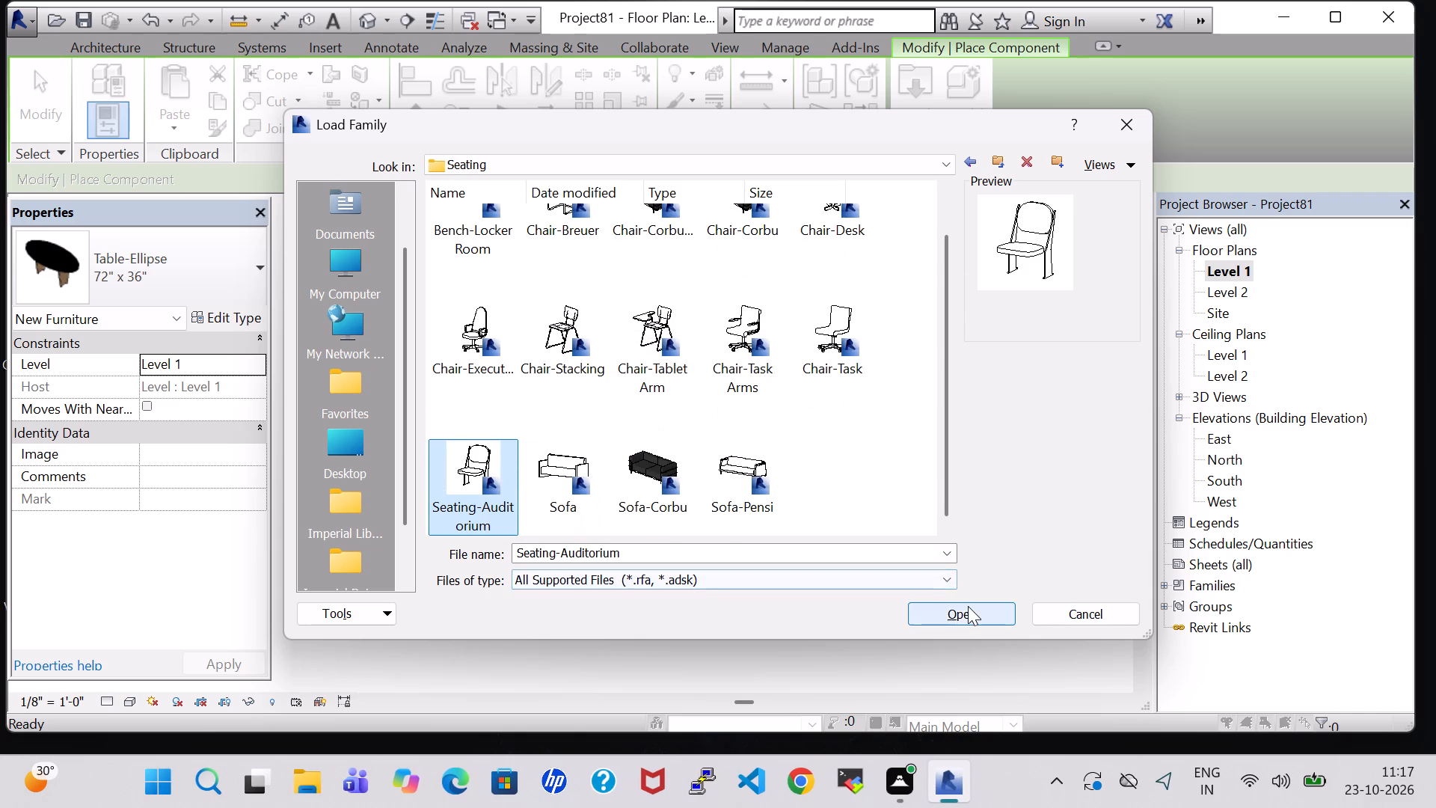
pyautogui.click(968, 606)
# Place two 18" x 24" x 30" auditorium seats facing each other outside the drawing room window, the first about 8' 9" from the room's stair-side corner line.
pyautogui.scroll(3, 649, 524)
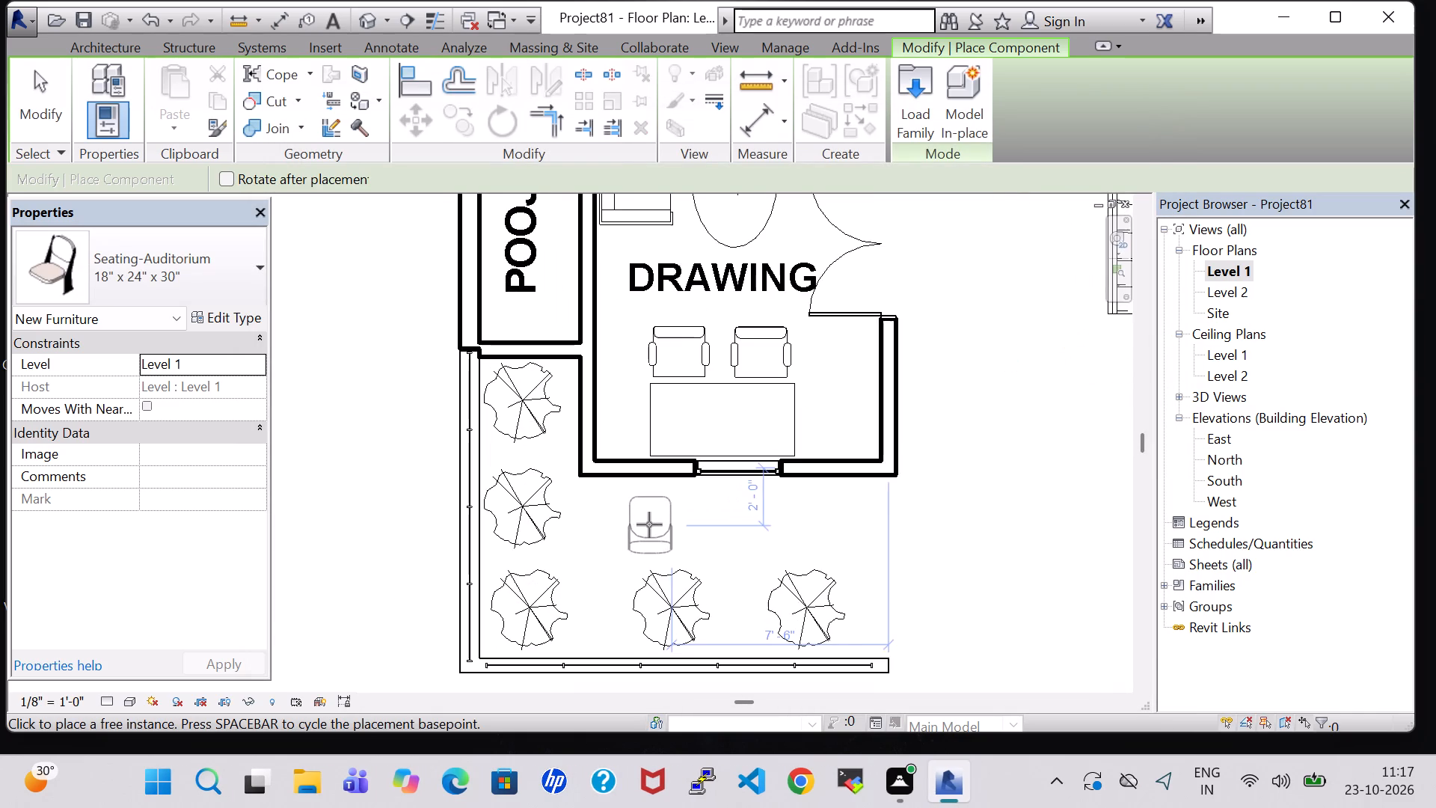
pyautogui.press('space')
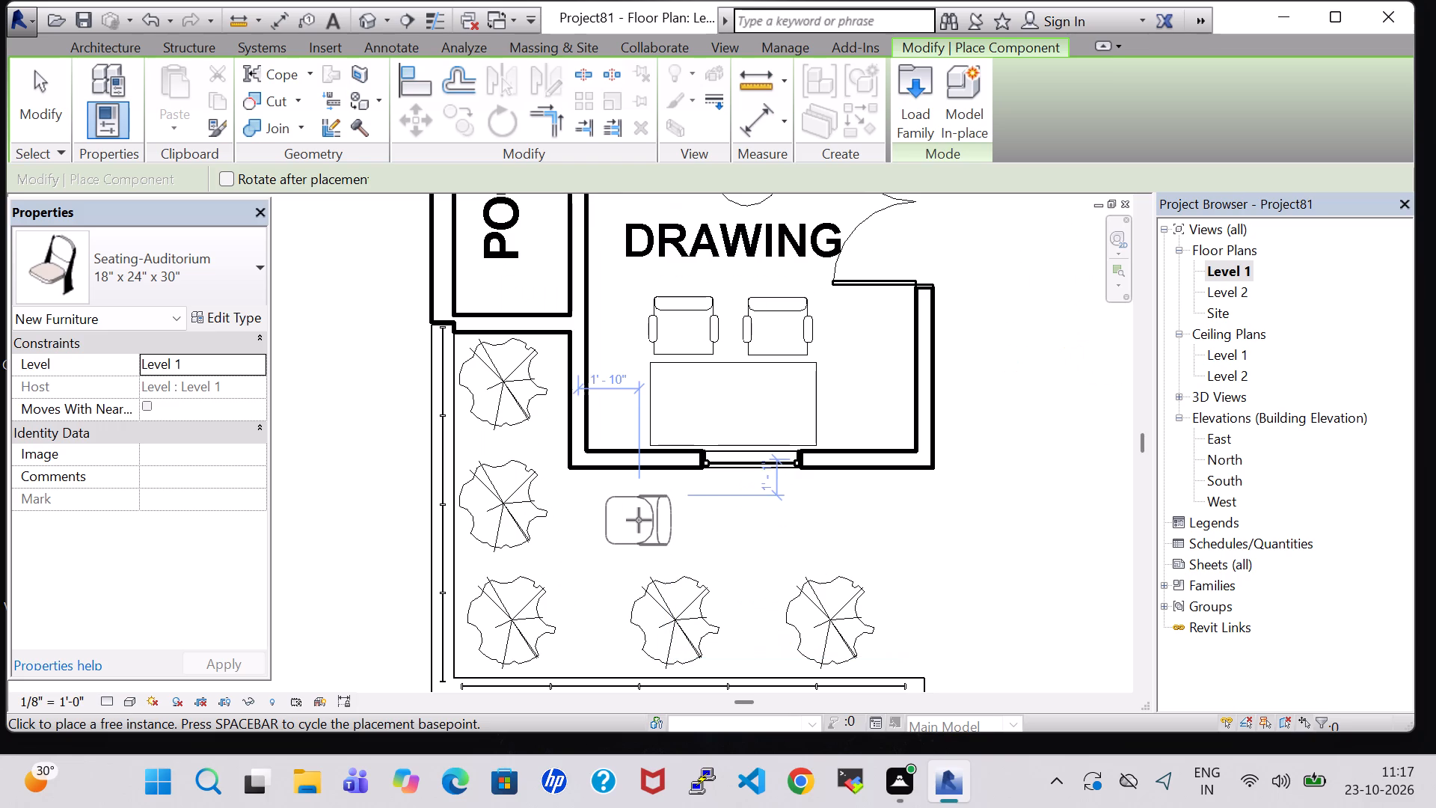
pyautogui.press('space')
pyautogui.press('space')
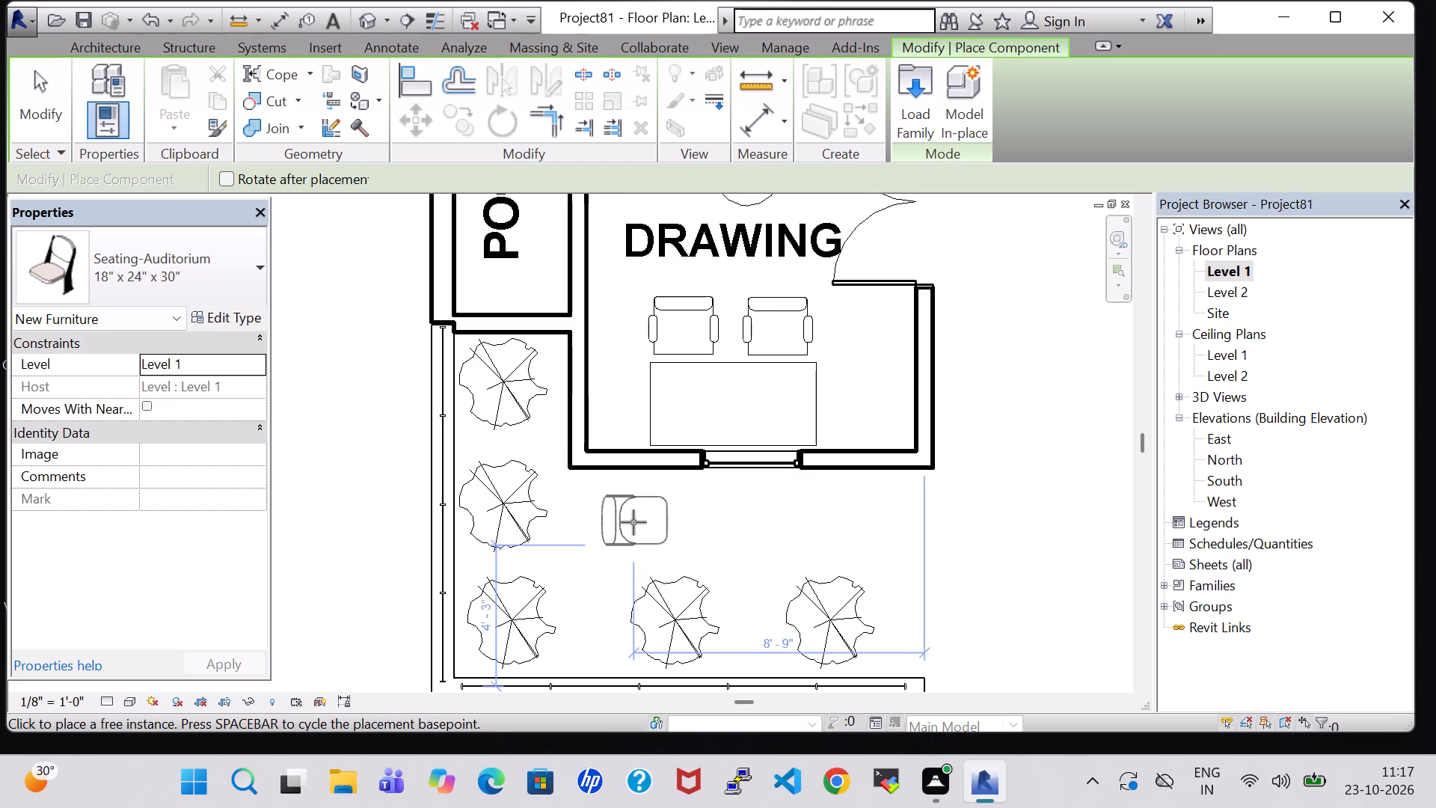
pyautogui.click(633, 522)
pyautogui.press('space')
pyautogui.press('space')
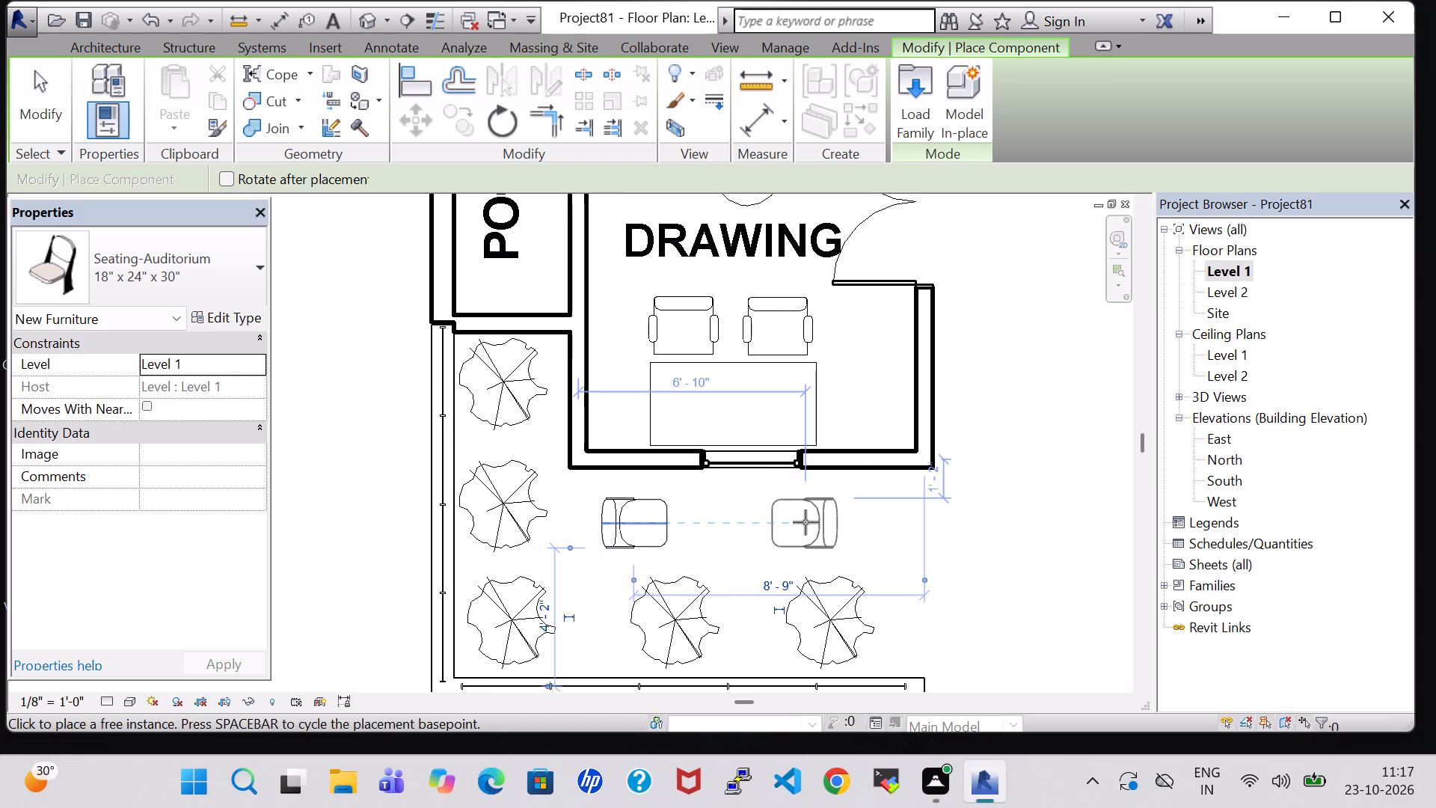
pyautogui.click(806, 522)
pyautogui.press('Escape')
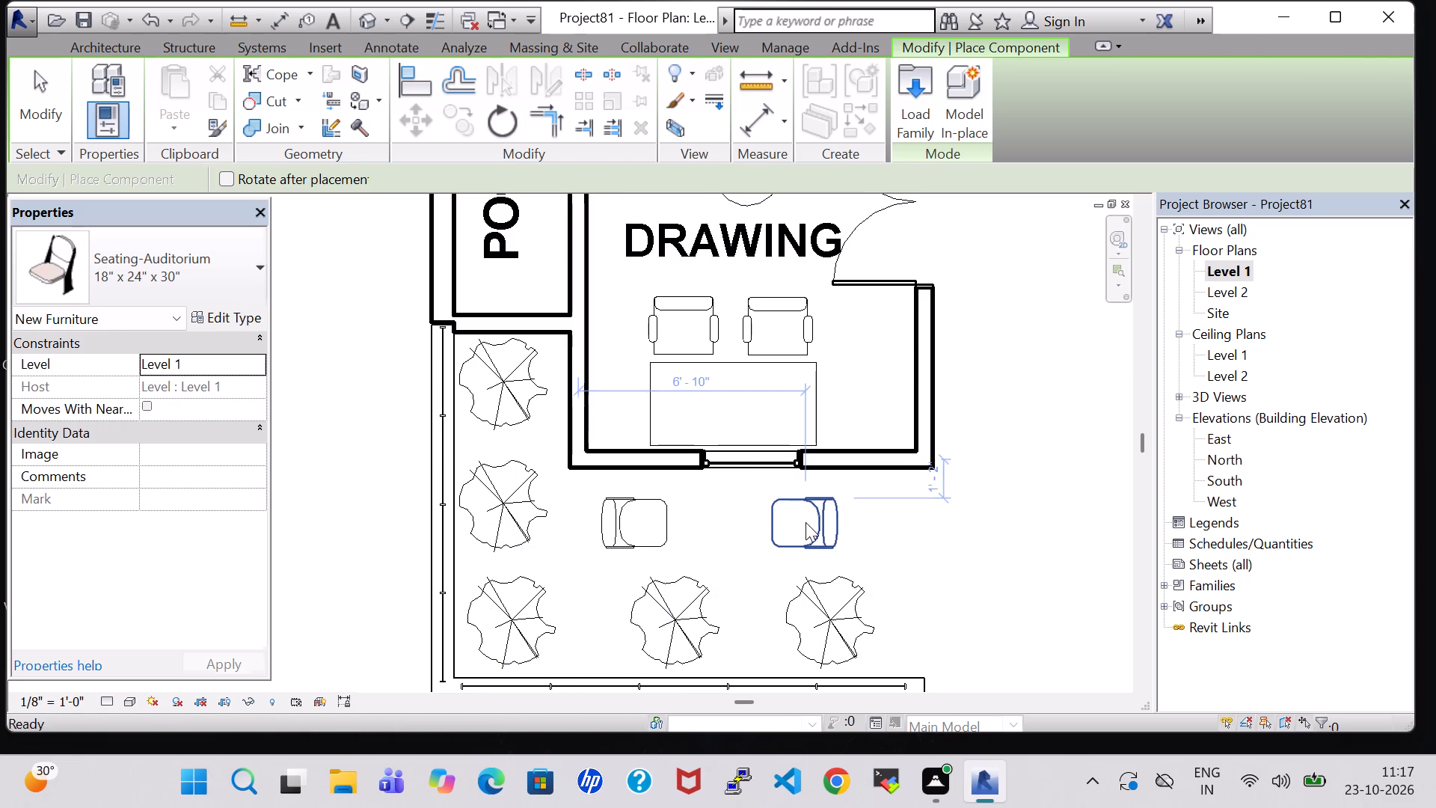
pyautogui.press('Escape')
# Place a matching 24" x 24" x 24" Table-Coffee between the two sit-out seats, 2' 0" from the drawing room's front wall line.
pyautogui.scroll(-5, 809, 495)
pyautogui.moveTo(895, 351); pyautogui.dragTo(874, 531, button='middle')
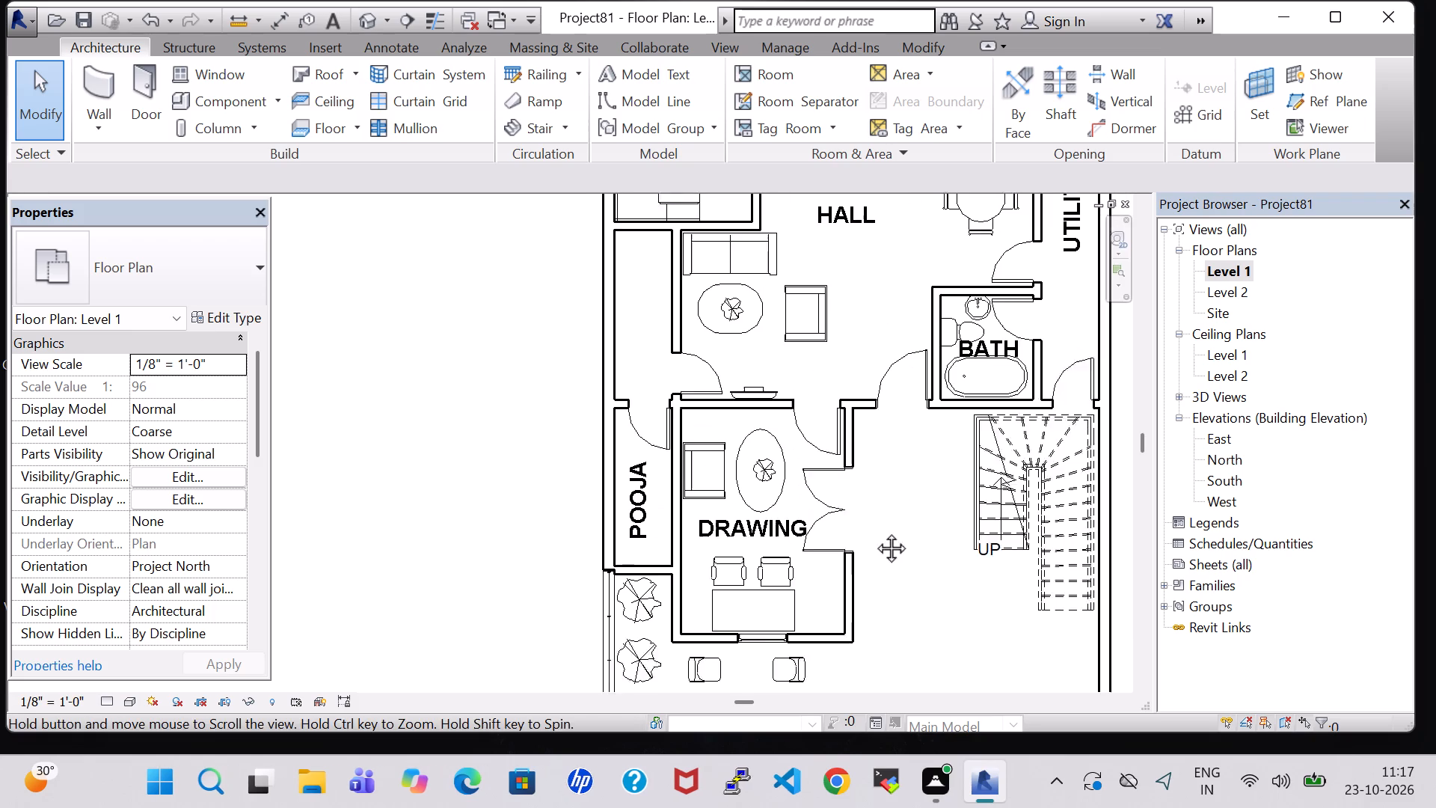
pyautogui.moveTo(874, 531); pyautogui.dragTo(871, 545, button='middle')
pyautogui.scroll(-3, 853, 380)
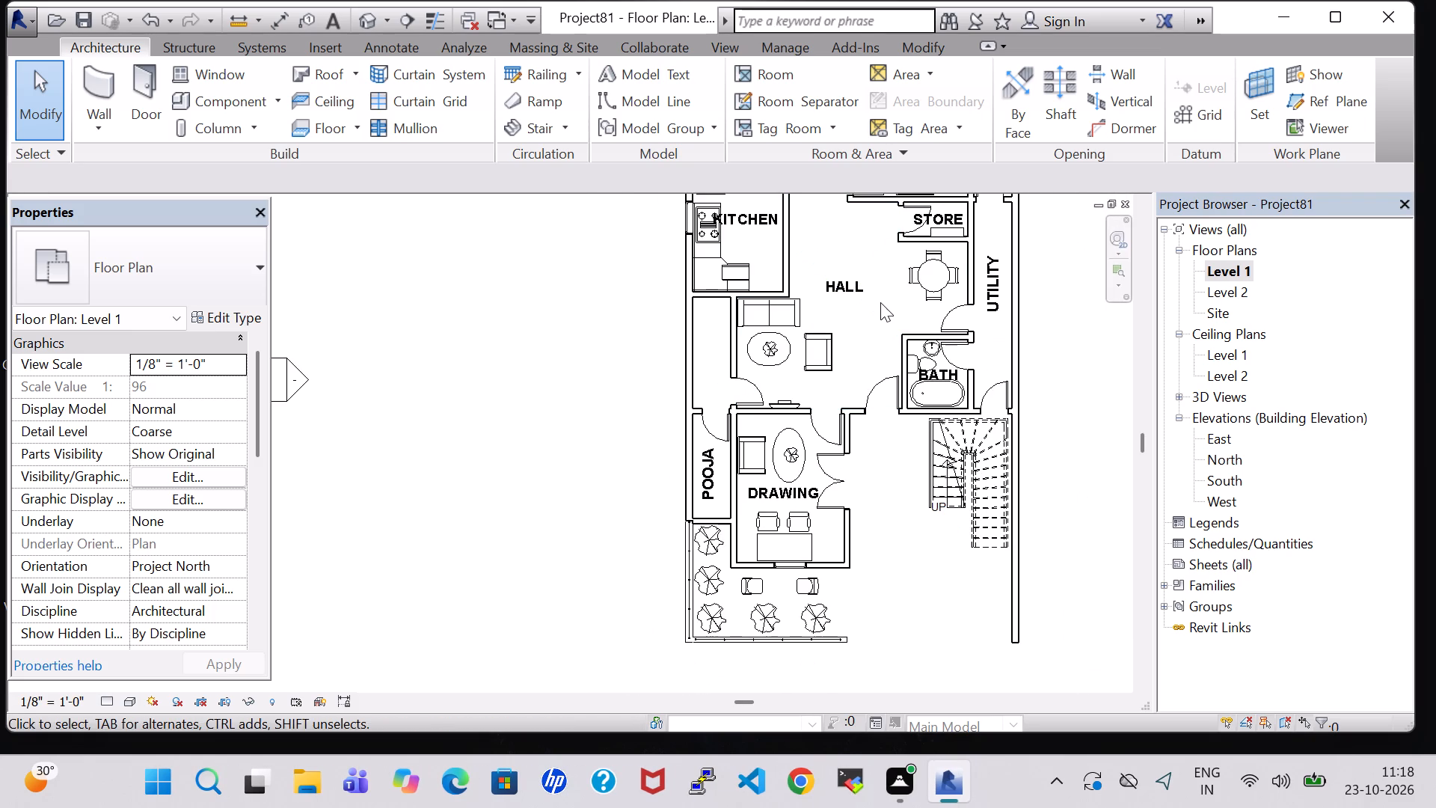
pyautogui.moveTo(875, 306); pyautogui.dragTo(783, 582, button='middle')
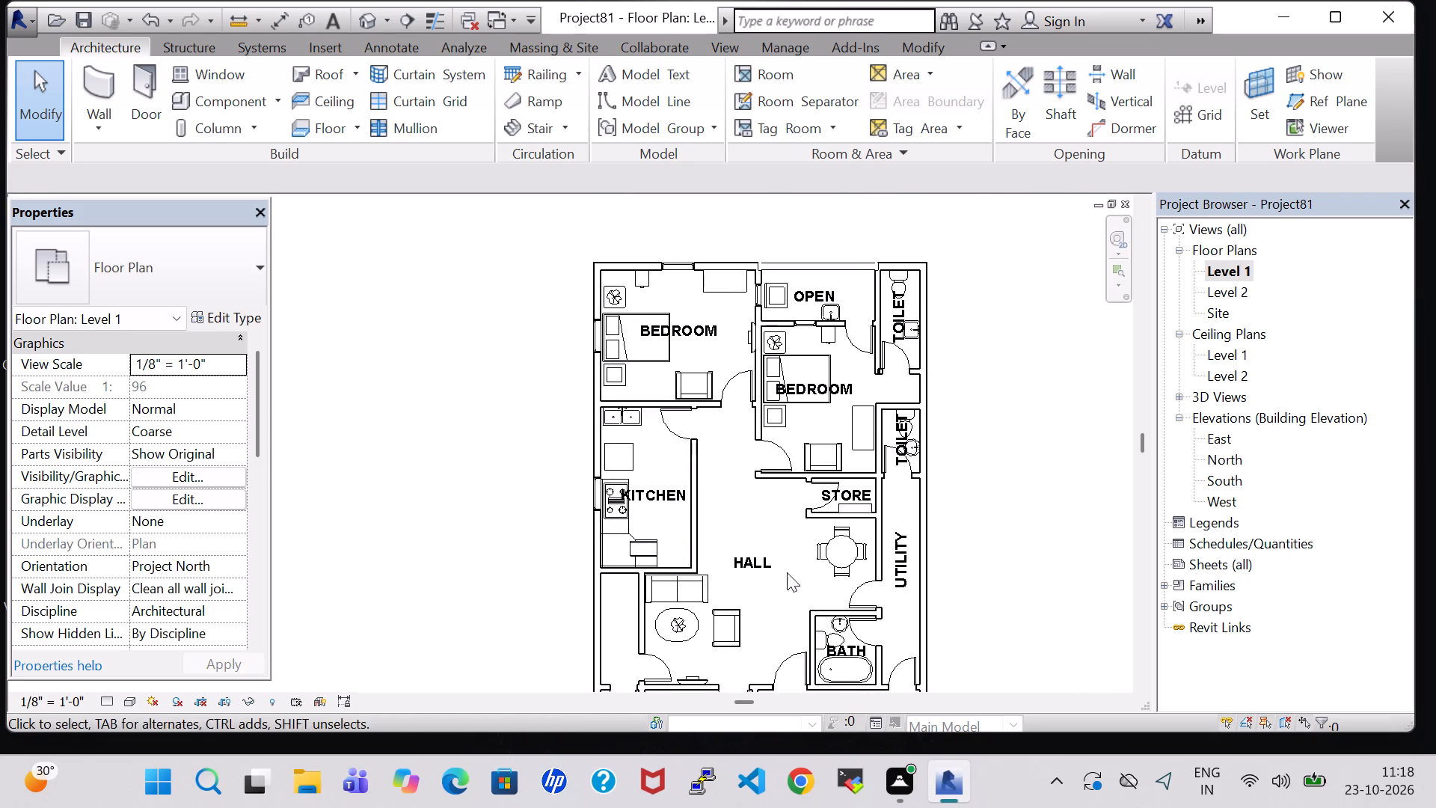
pyautogui.click(628, 370)
pyautogui.rightClick(628, 370)
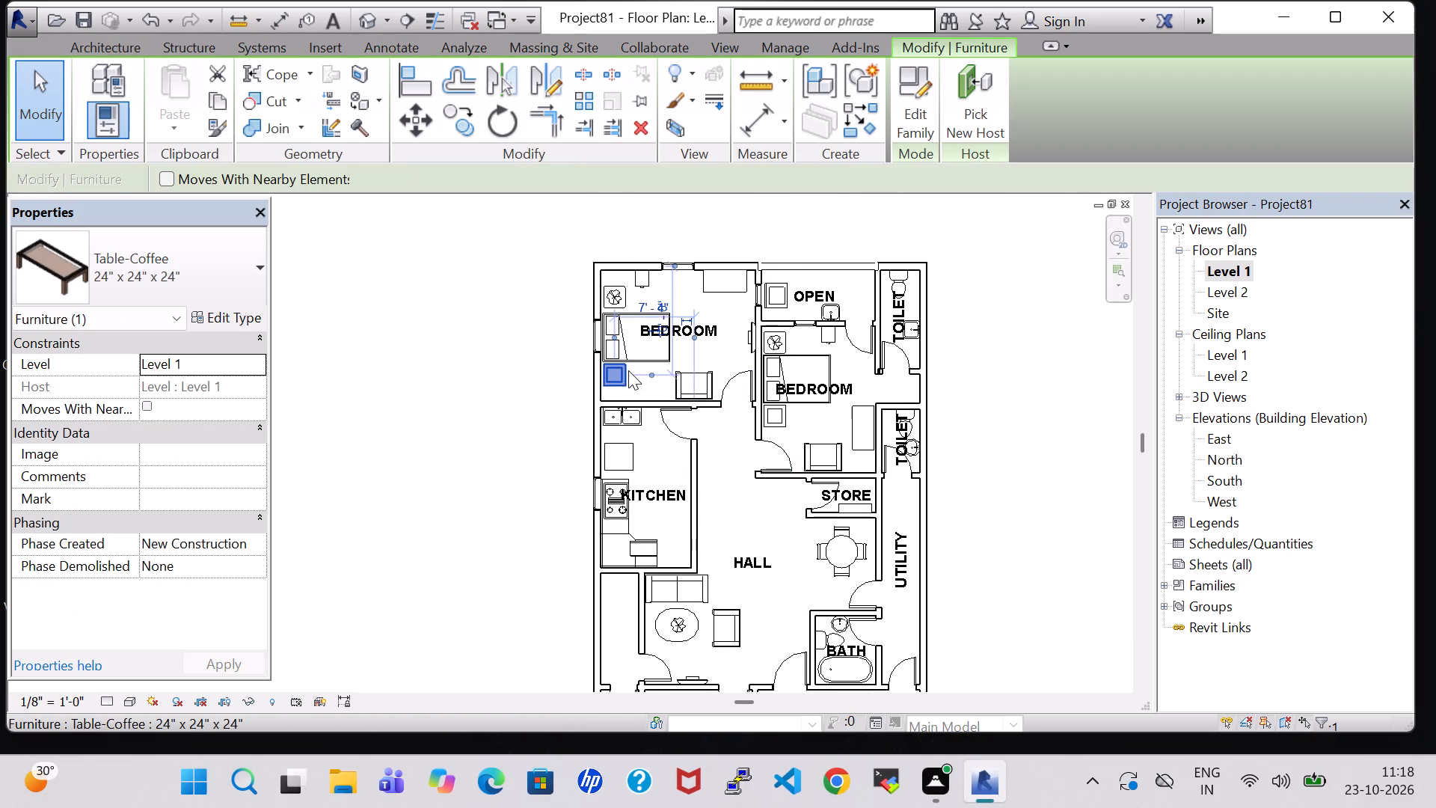
pyautogui.click(750, 406)
pyautogui.moveTo(785, 624); pyautogui.dragTo(785, 622, button='middle')
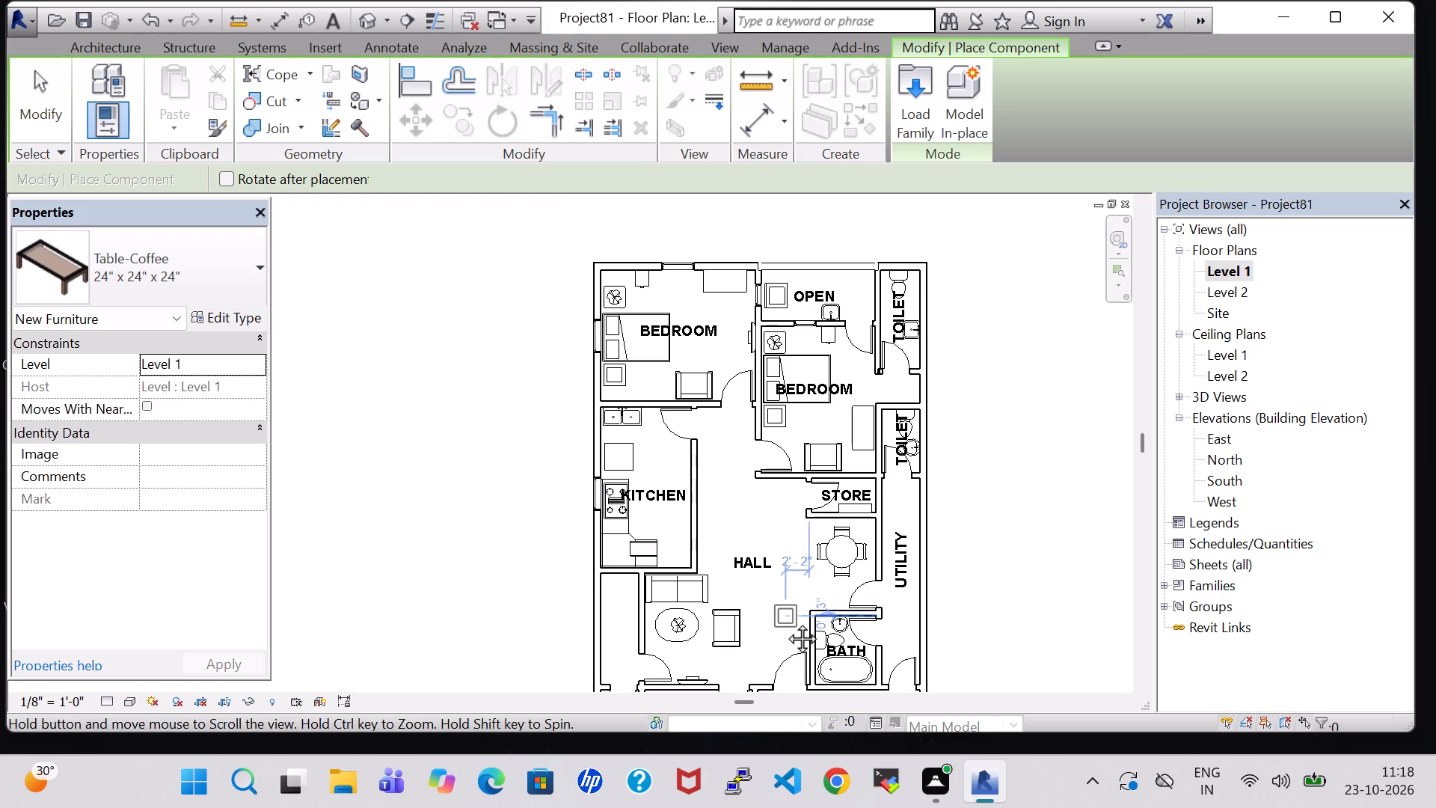
pyautogui.moveTo(785, 622); pyautogui.dragTo(807, 367, button='middle')
pyautogui.scroll(5, 770, 514)
pyautogui.moveTo(816, 602); pyautogui.dragTo(886, 366, button='middle')
pyautogui.scroll(4, 727, 462)
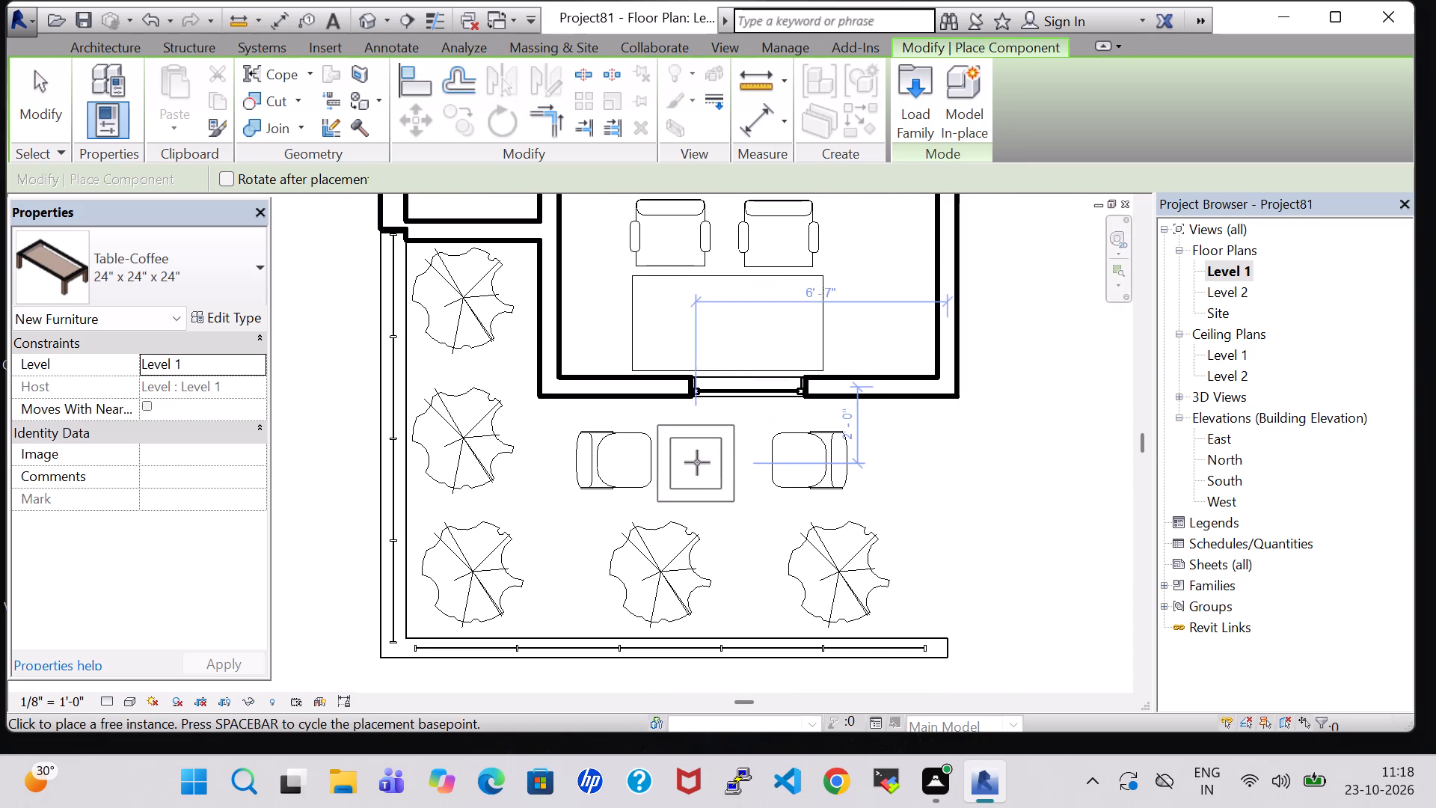
pyautogui.click(714, 464)
pyautogui.press('Escape')
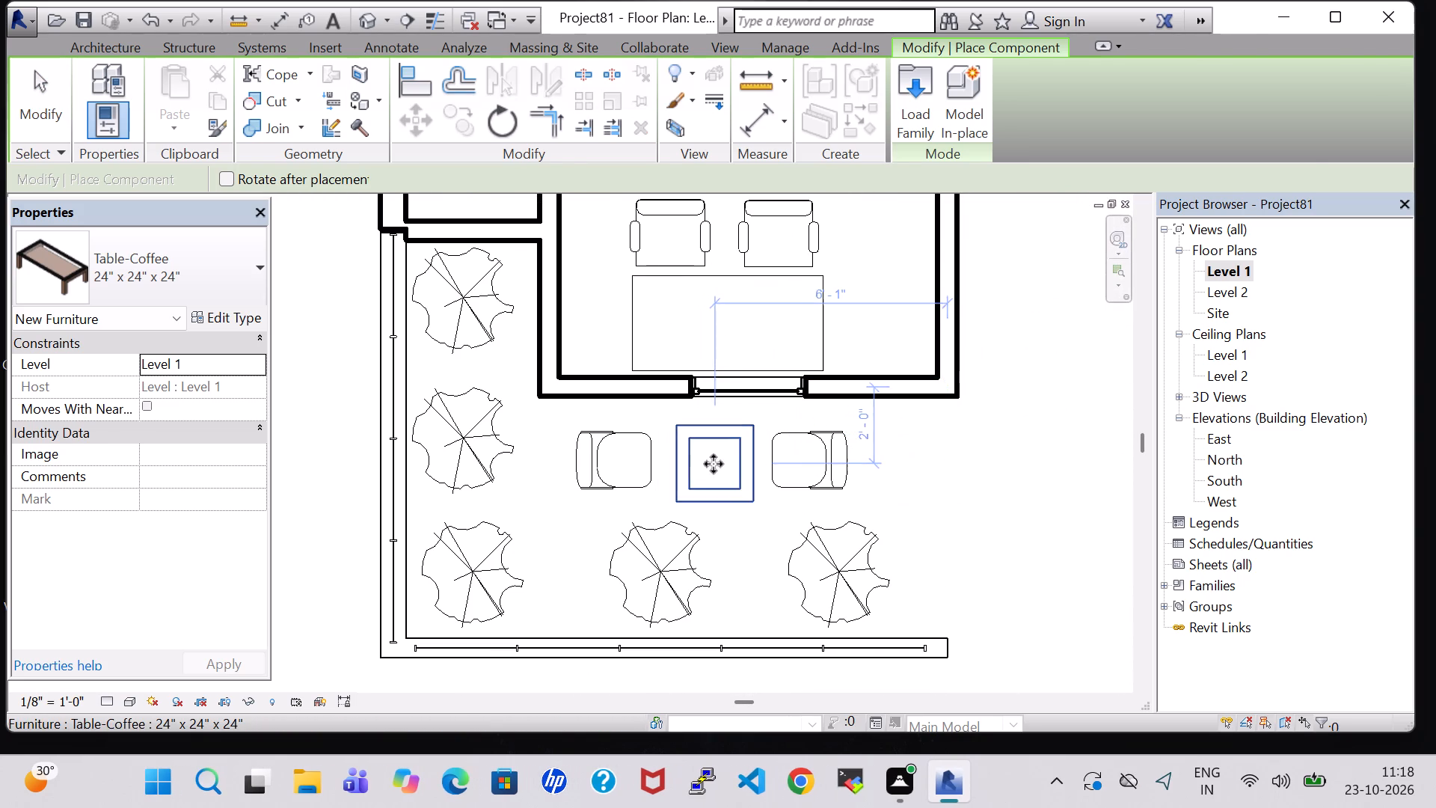
pyautogui.press('Escape')
# Examine the sit-out seating in the 3D view and check the new coffee table's type properties.
pyautogui.click(363, 16)
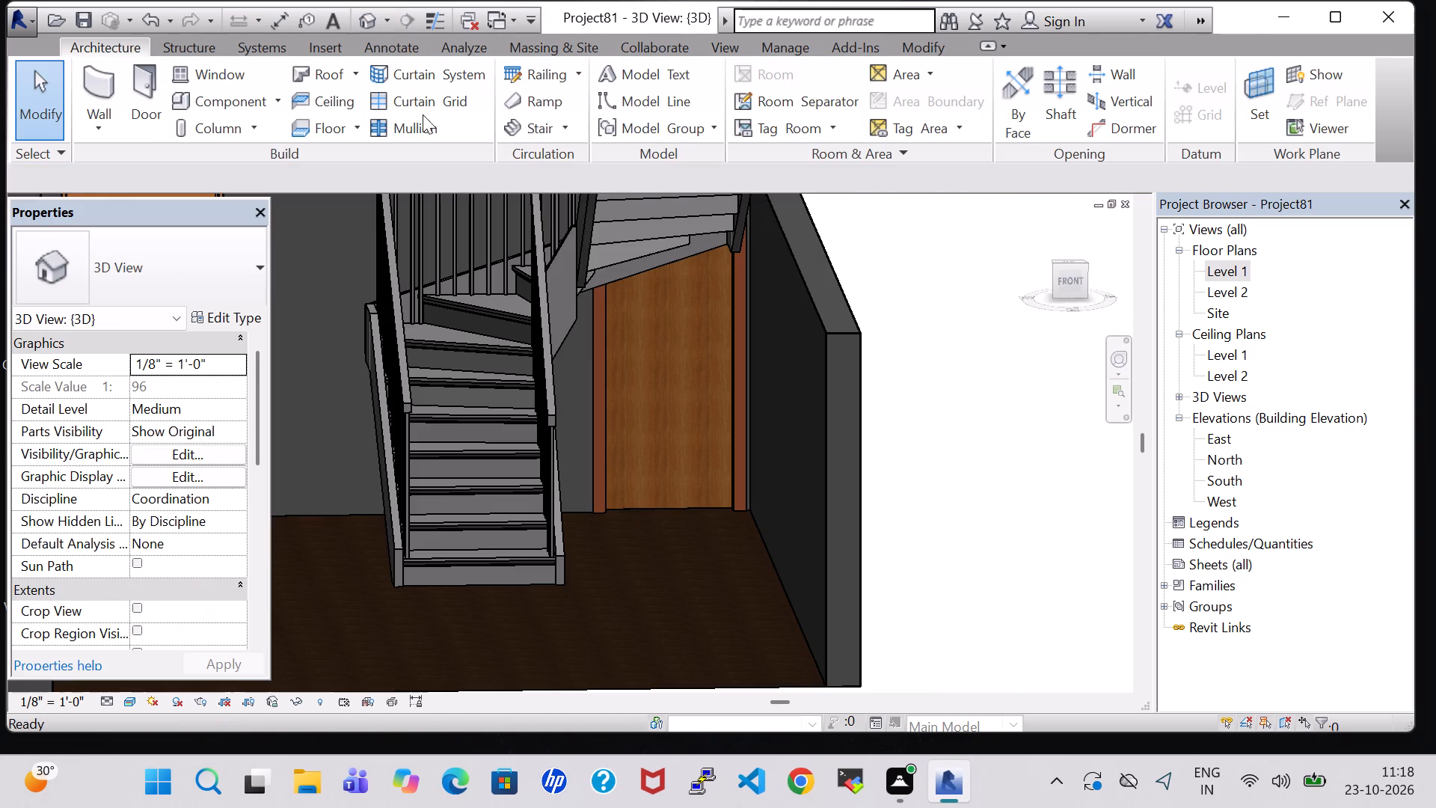
pyautogui.scroll(-6, 818, 373)
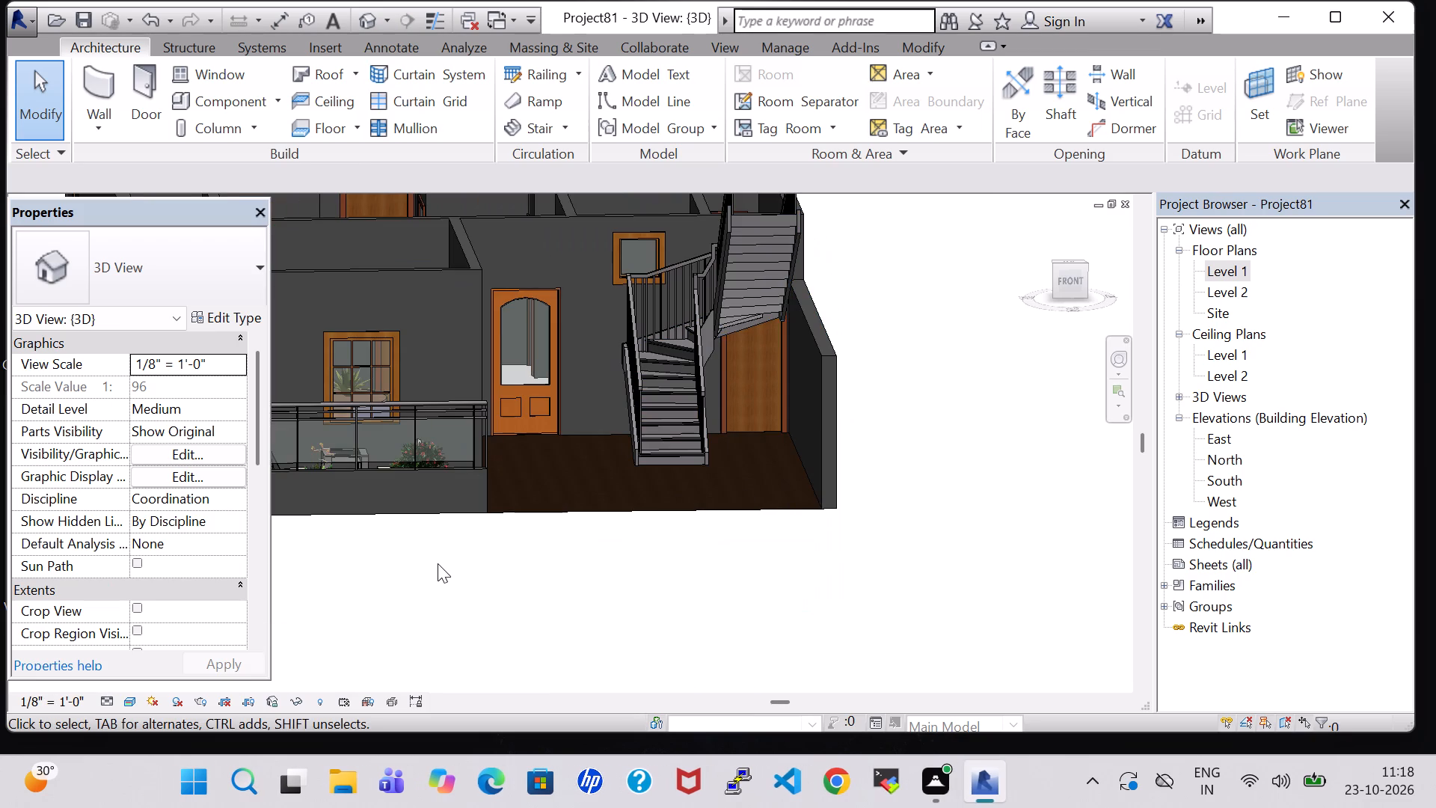
pyautogui.keyDown('shift'); pyautogui.moveTo(426, 519); pyautogui.dragTo(445, 608, button='middle'); pyautogui.keyUp('shift')
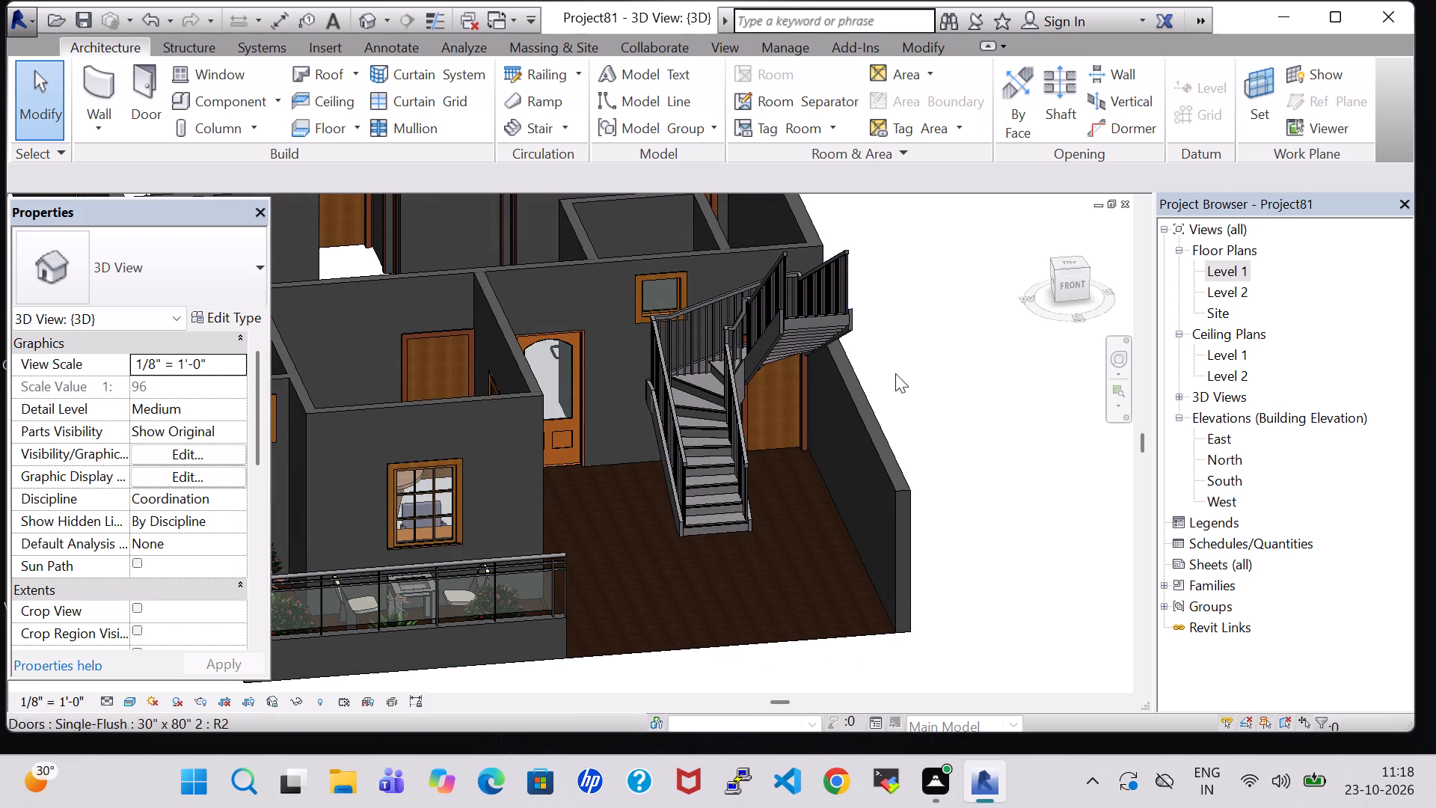
pyautogui.moveTo(918, 344); pyautogui.dragTo(919, 449, button='middle')
pyautogui.moveTo(977, 489); pyautogui.dragTo(957, 279, button='middle')
pyautogui.moveTo(921, 343); pyautogui.dragTo(981, 445, button='middle')
pyautogui.click(630, 551)
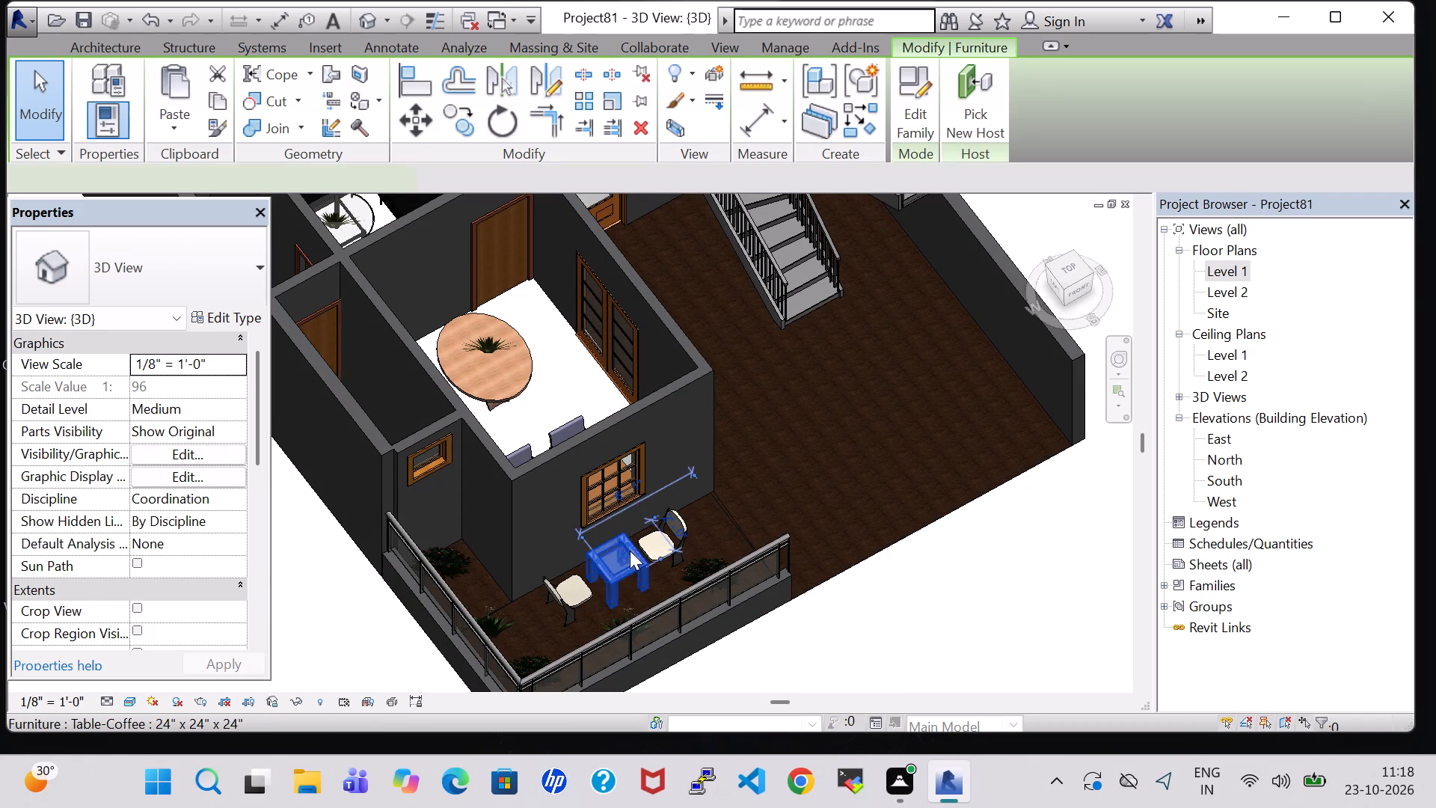
pyautogui.click(212, 316)
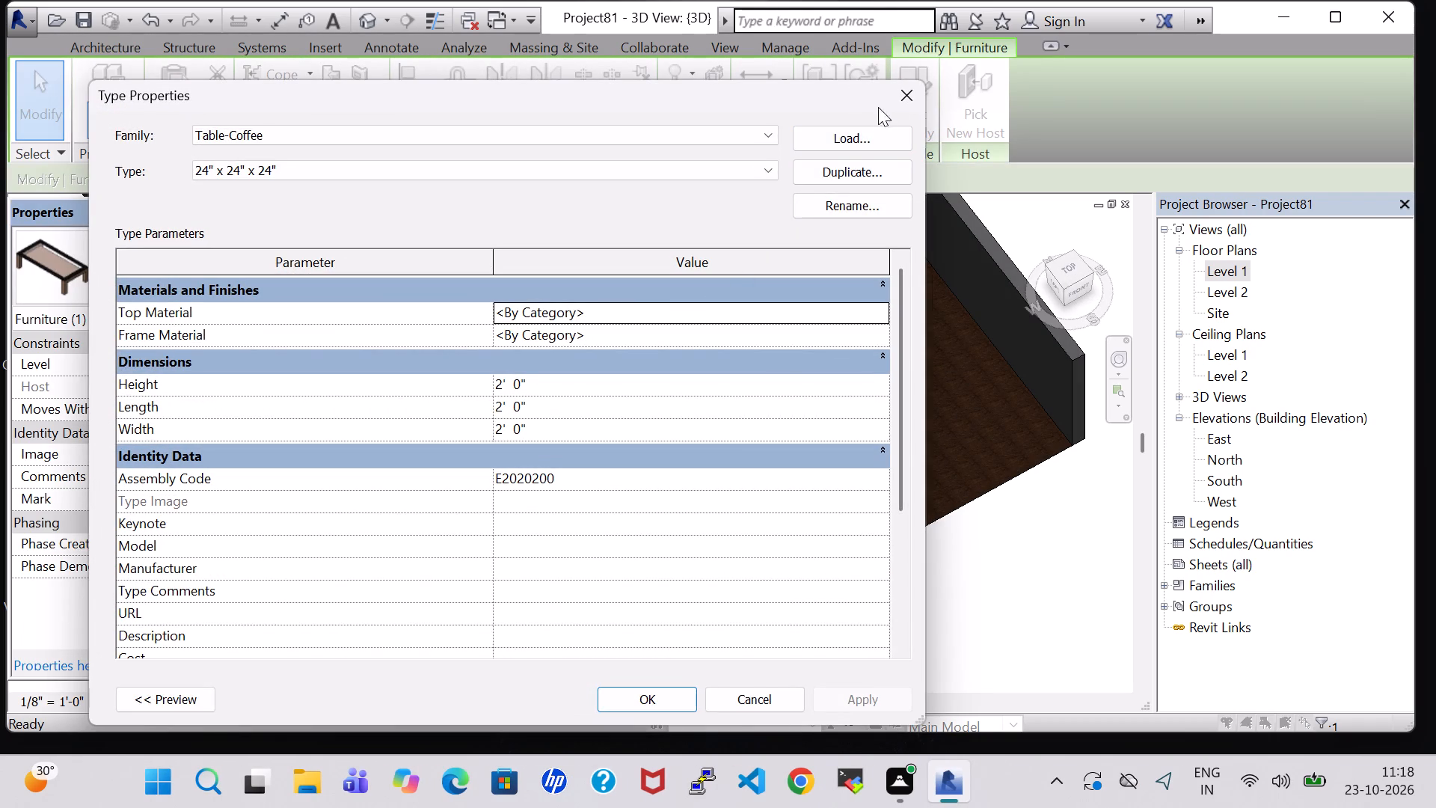
pyautogui.click(909, 100)
pyautogui.click(954, 569)
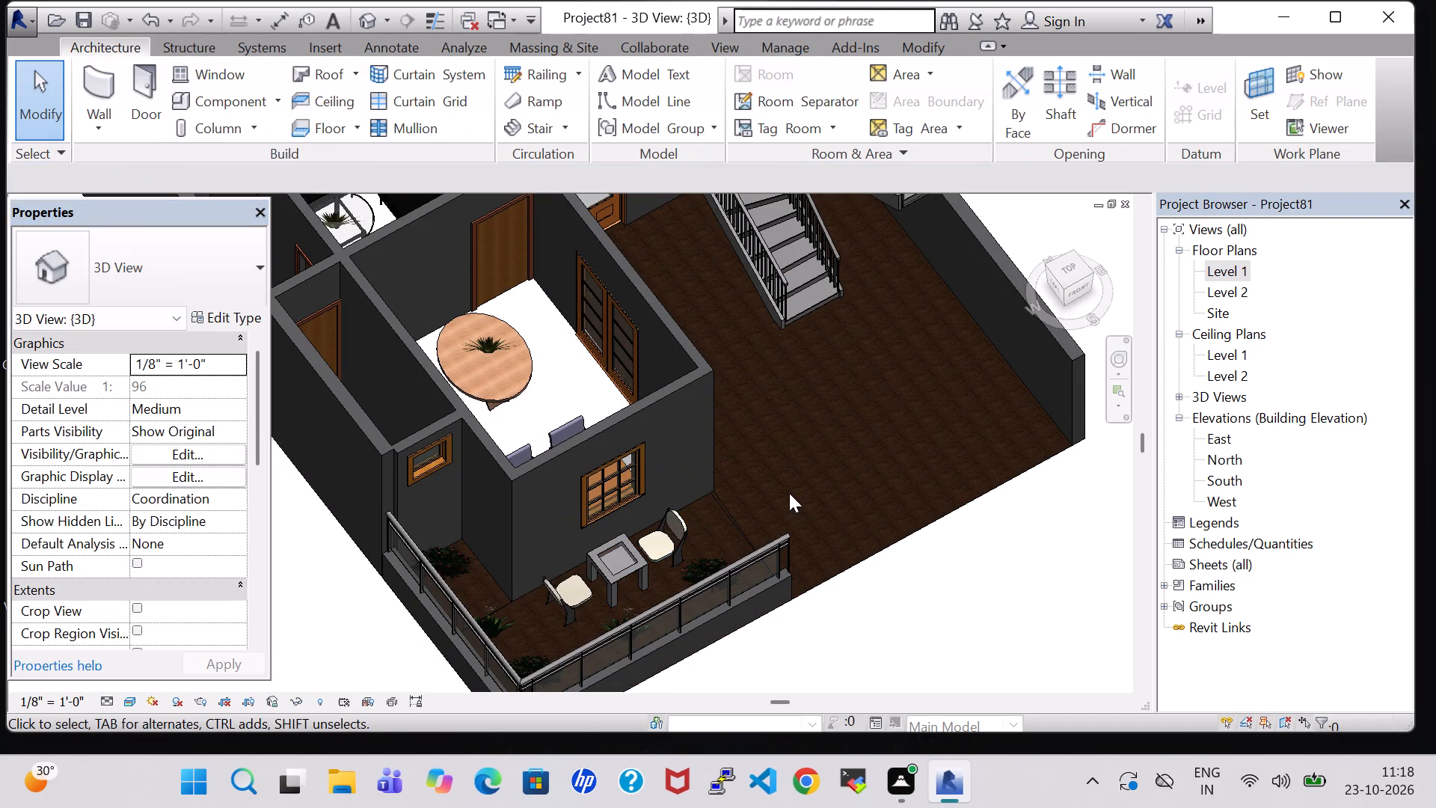
# Nudge the sit-out coffee table slightly away from the stair side, 6' 2" from the drawing room's stair-side corner line.
pyautogui.keyDown('shift'); pyautogui.moveTo(785, 426); pyautogui.dragTo(735, 506, button='middle'); pyautogui.keyUp('shift')
pyautogui.moveTo(684, 526); pyautogui.dragTo(674, 394, button='middle')
pyautogui.moveTo(595, 428); pyautogui.dragTo(600, 506, button='middle')
pyautogui.scroll(4, 600, 506)
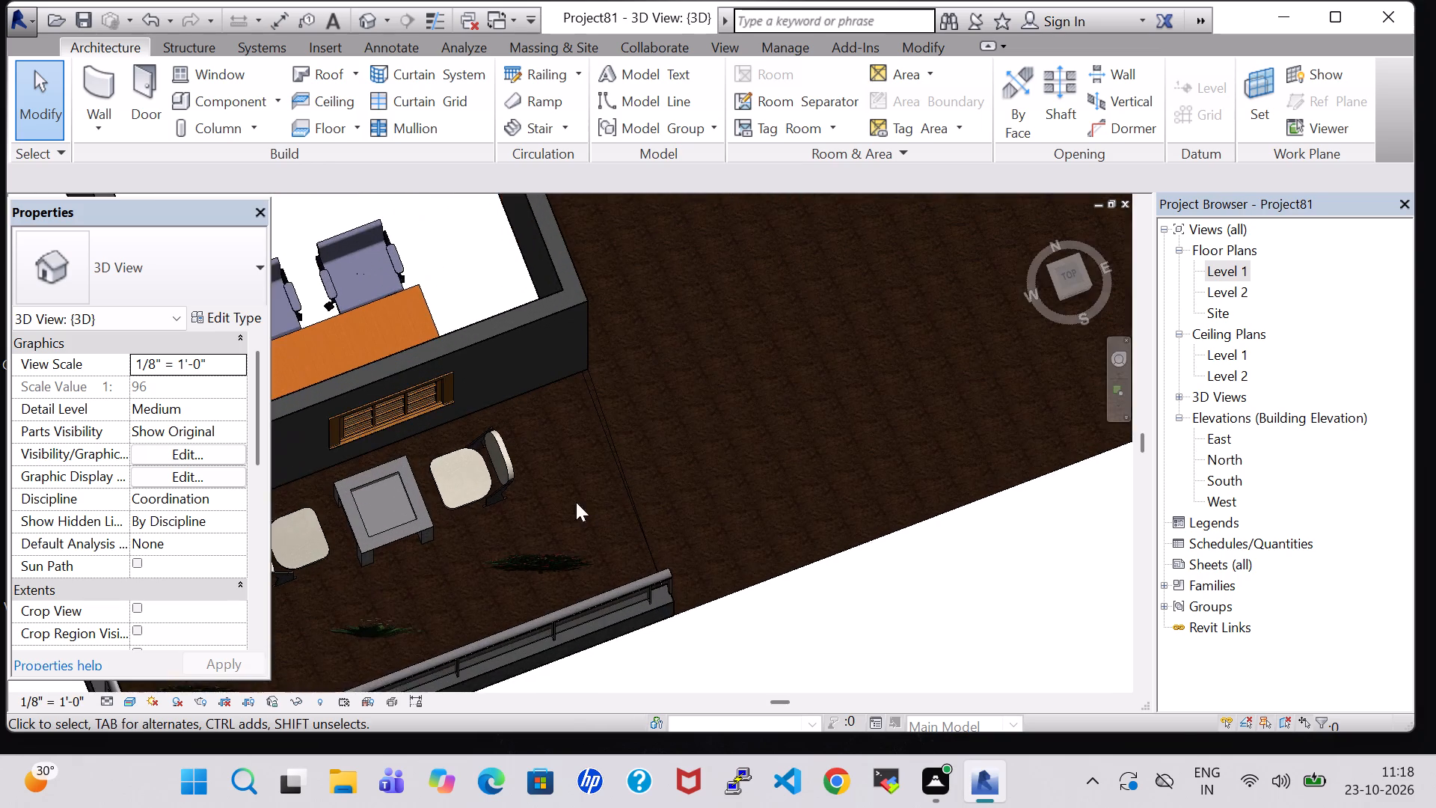
pyautogui.scroll(1, 573, 502)
pyautogui.moveTo(572, 502); pyautogui.dragTo(657, 456, button='middle')
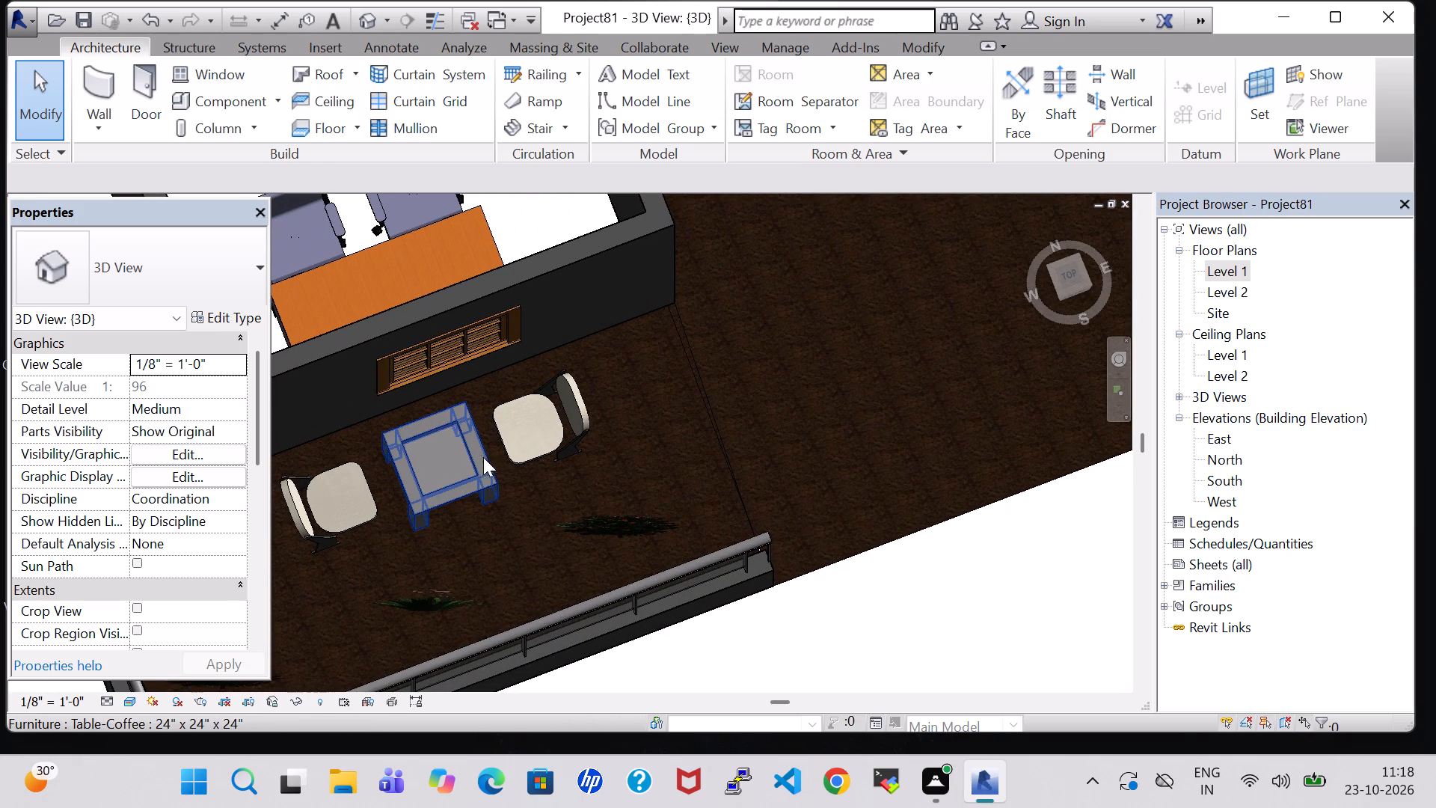
pyautogui.click(470, 457)
pyautogui.press('Left')
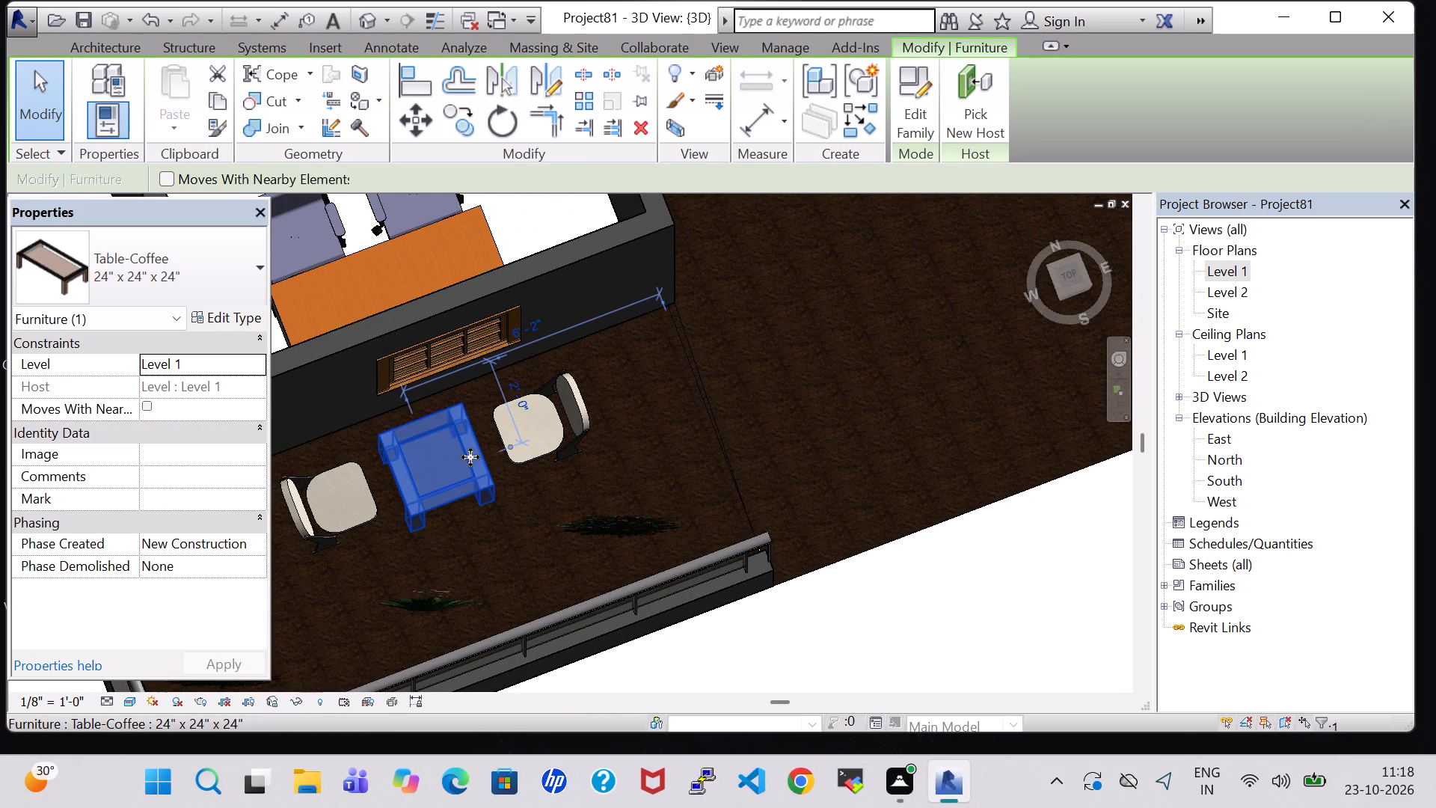
pyautogui.click(1036, 590)
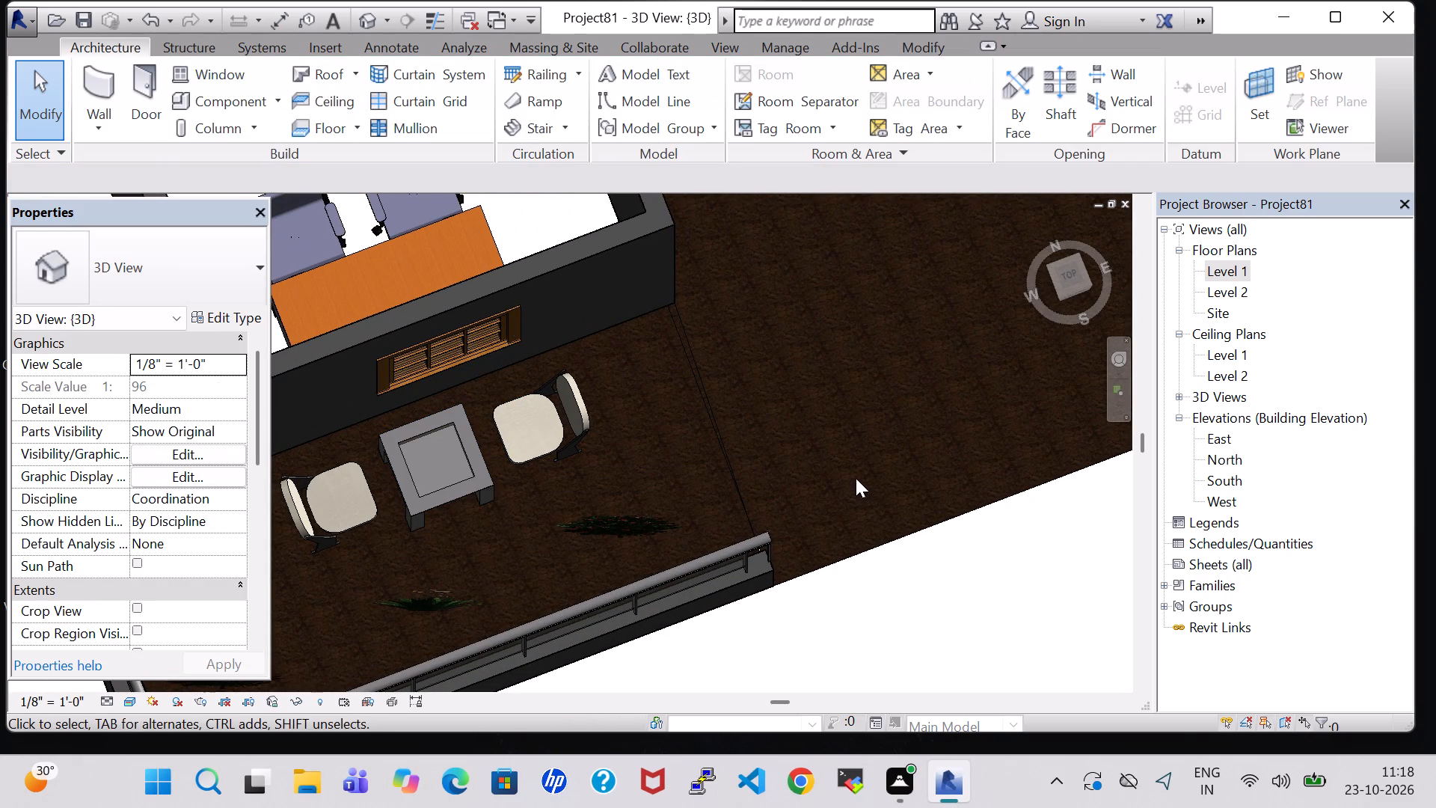
# Examine the sit-out furniture, glass railing and front of the house from above and from the front in 3D.
pyautogui.keyDown('shift'); pyautogui.moveTo(850, 463); pyautogui.dragTo(787, 419, button='middle'); pyautogui.keyUp('shift')
pyautogui.keyDown('shift'); pyautogui.middleClick(787, 419); pyautogui.keyUp('shift')
pyautogui.moveTo(509, 429); pyautogui.dragTo(865, 429, button='middle')
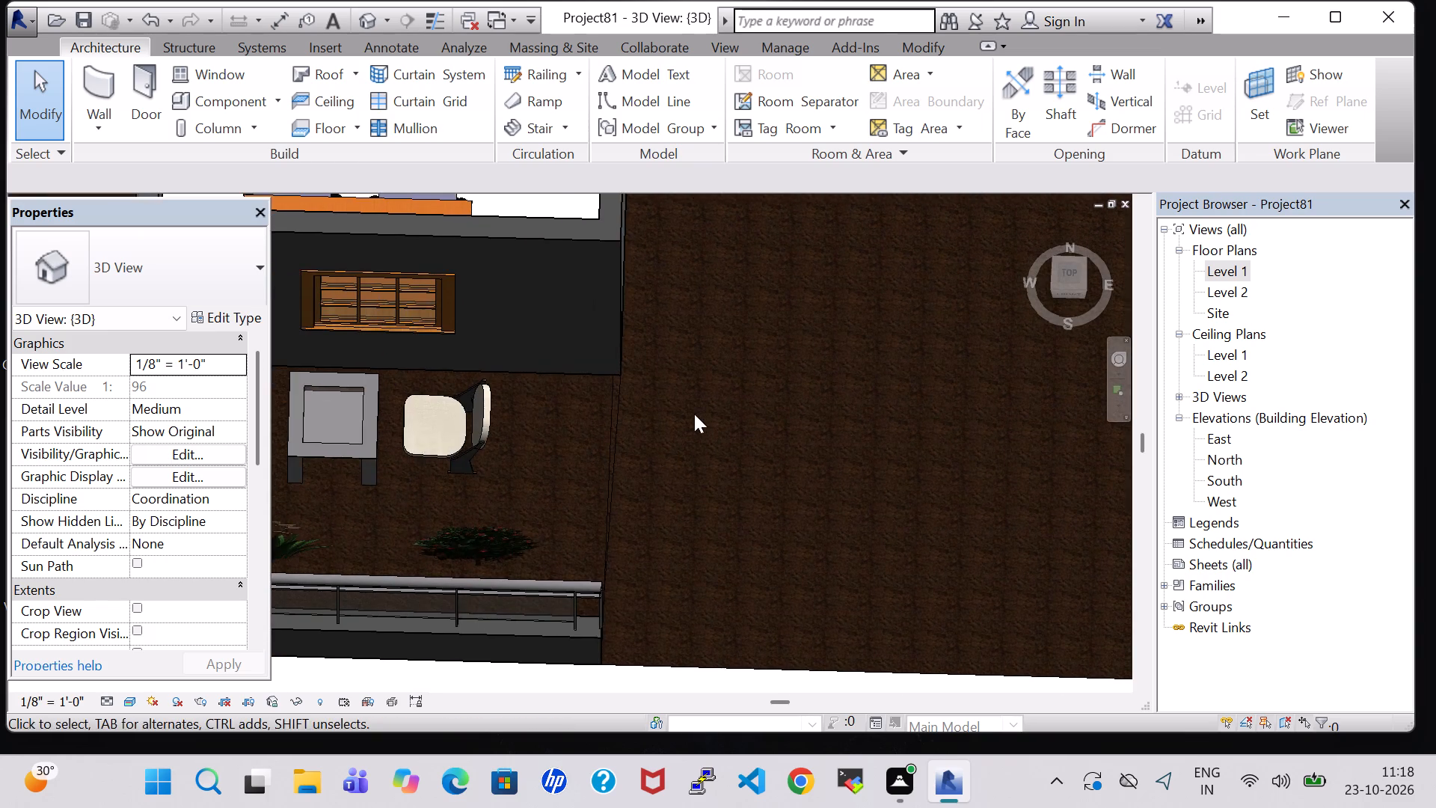
pyautogui.moveTo(694, 414); pyautogui.dragTo(997, 435, button='middle')
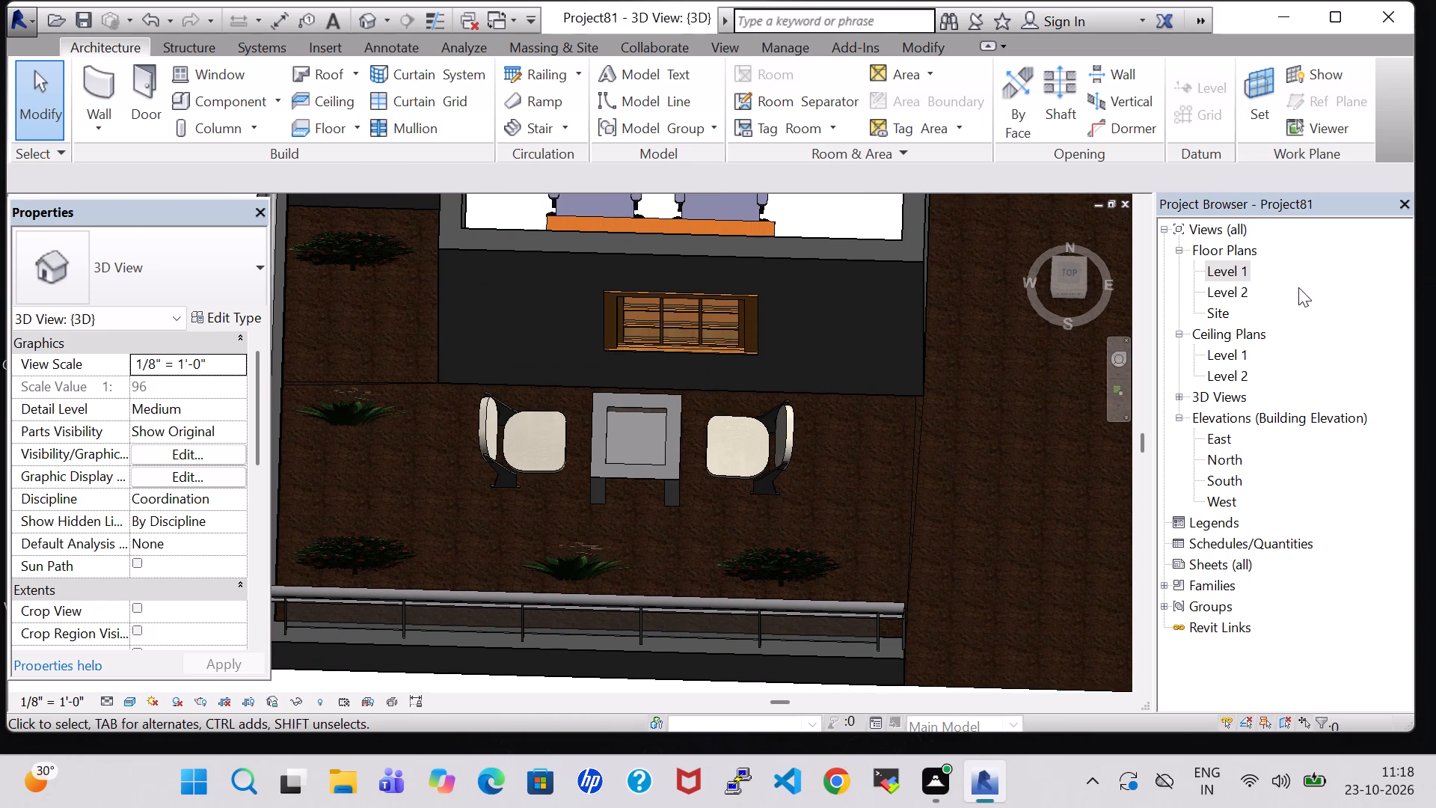
pyautogui.click(1063, 323)
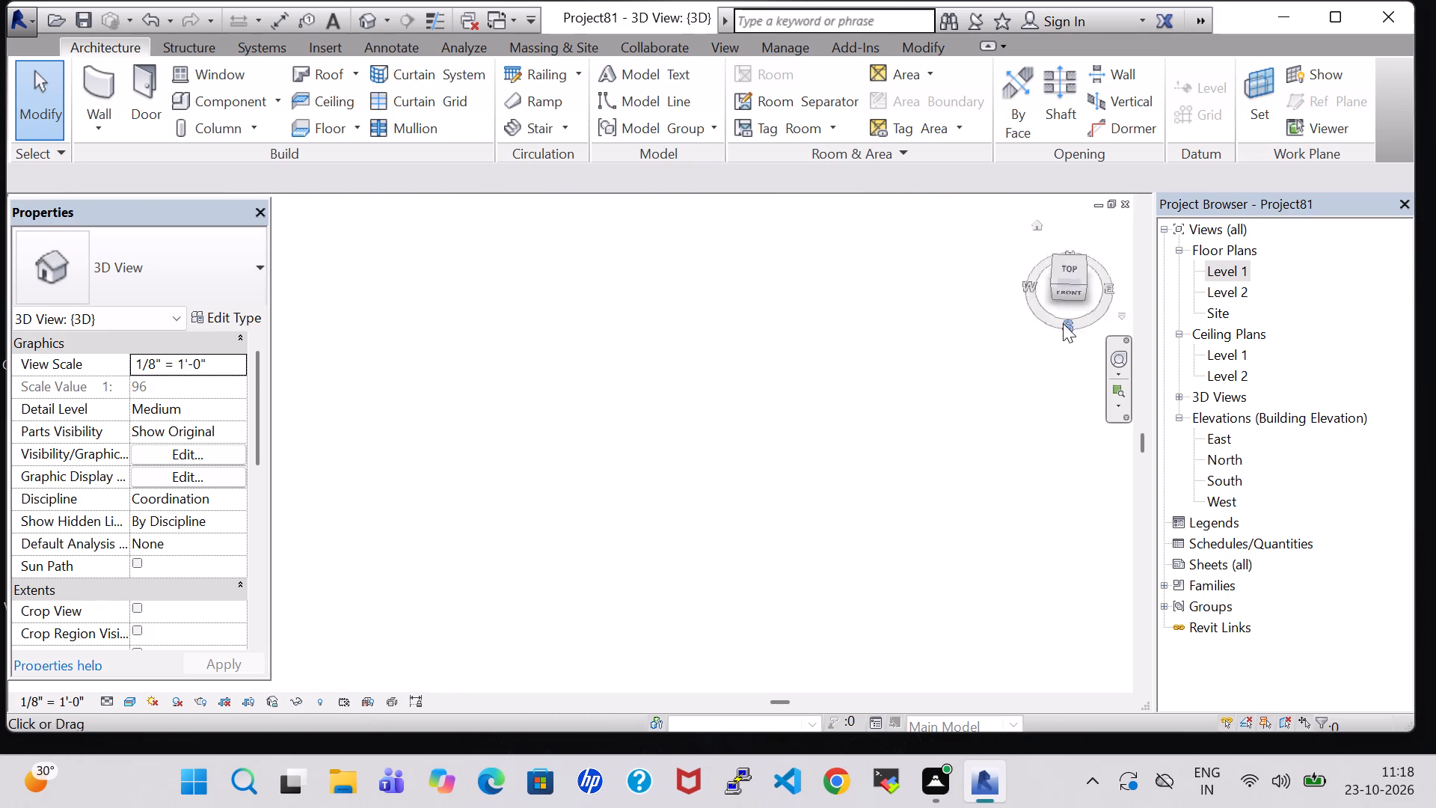
pyautogui.scroll(5, 577, 452)
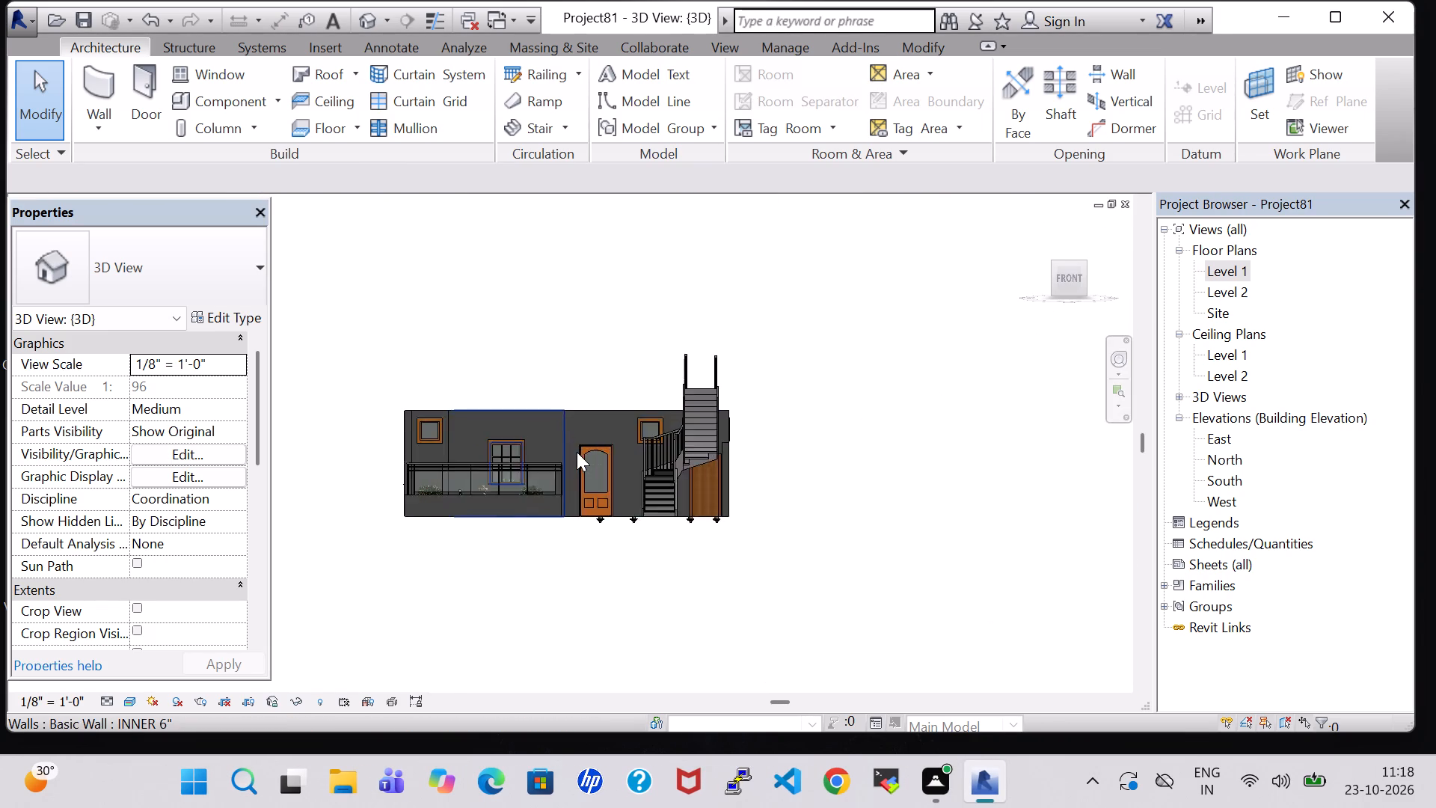
pyautogui.scroll(4, 577, 452)
pyautogui.moveTo(589, 245); pyautogui.dragTo(677, 274, button='middle')
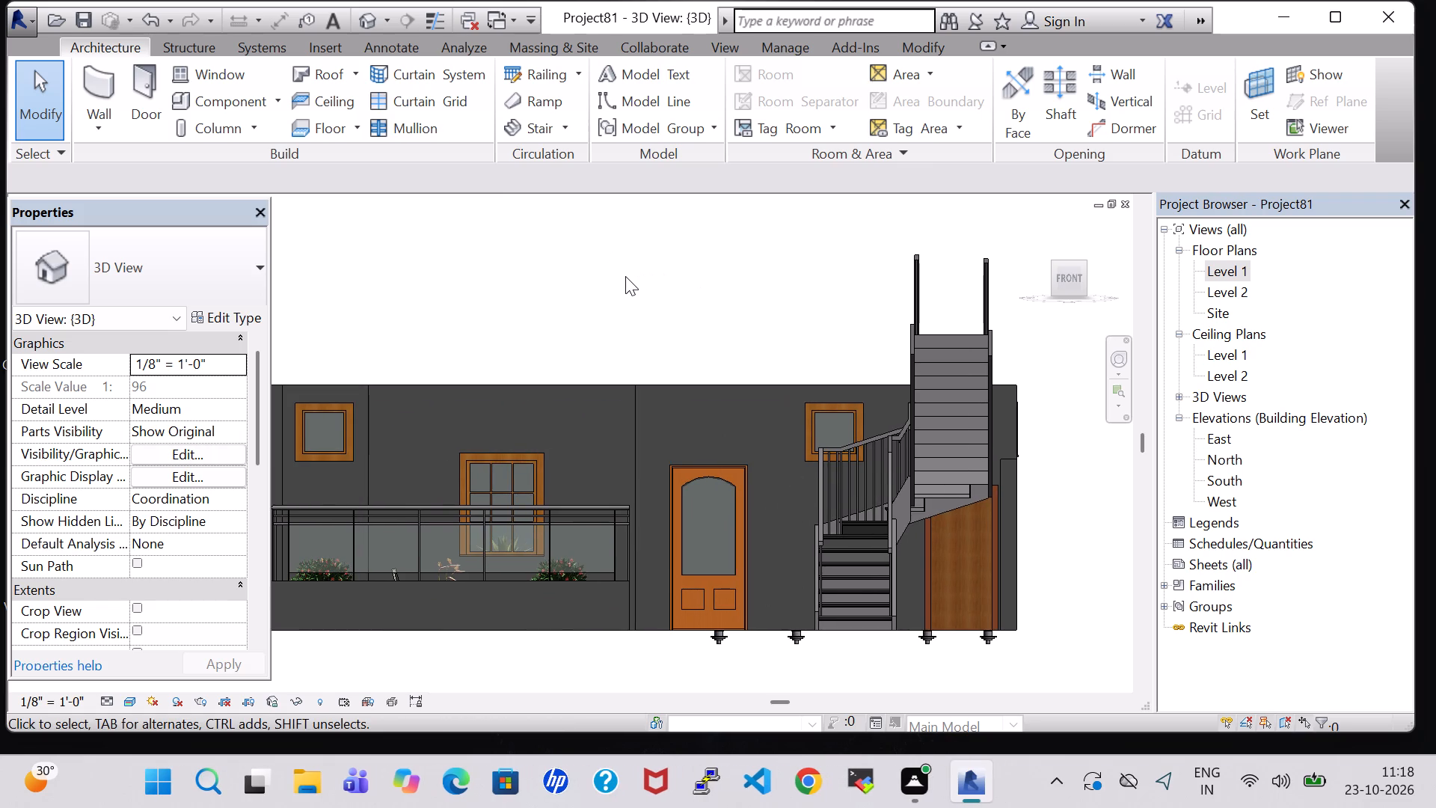
pyautogui.keyDown('shift'); pyautogui.moveTo(619, 276); pyautogui.dragTo(632, 331, button='middle'); pyautogui.keyUp('shift')
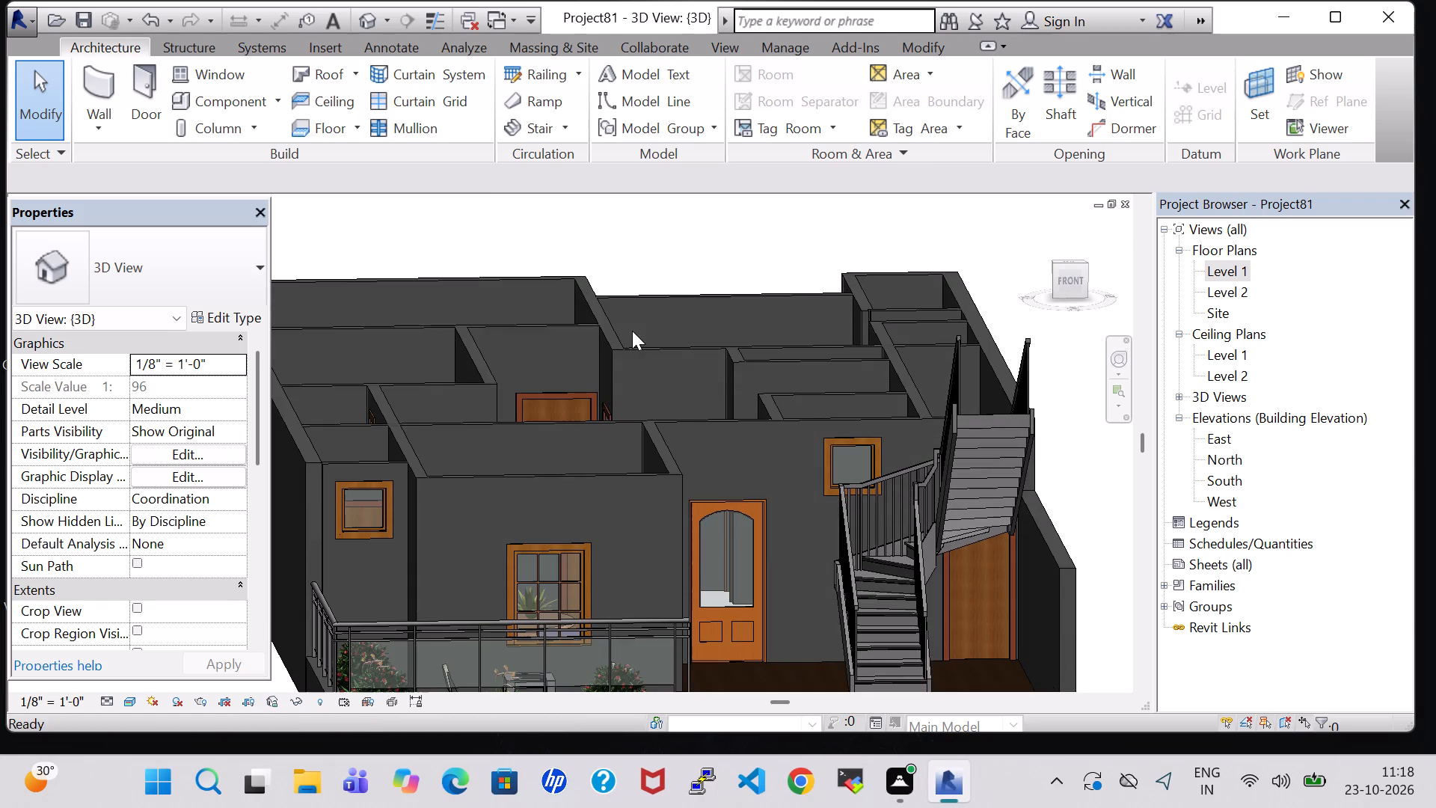
pyautogui.moveTo(655, 267); pyautogui.dragTo(682, 170, button='middle')
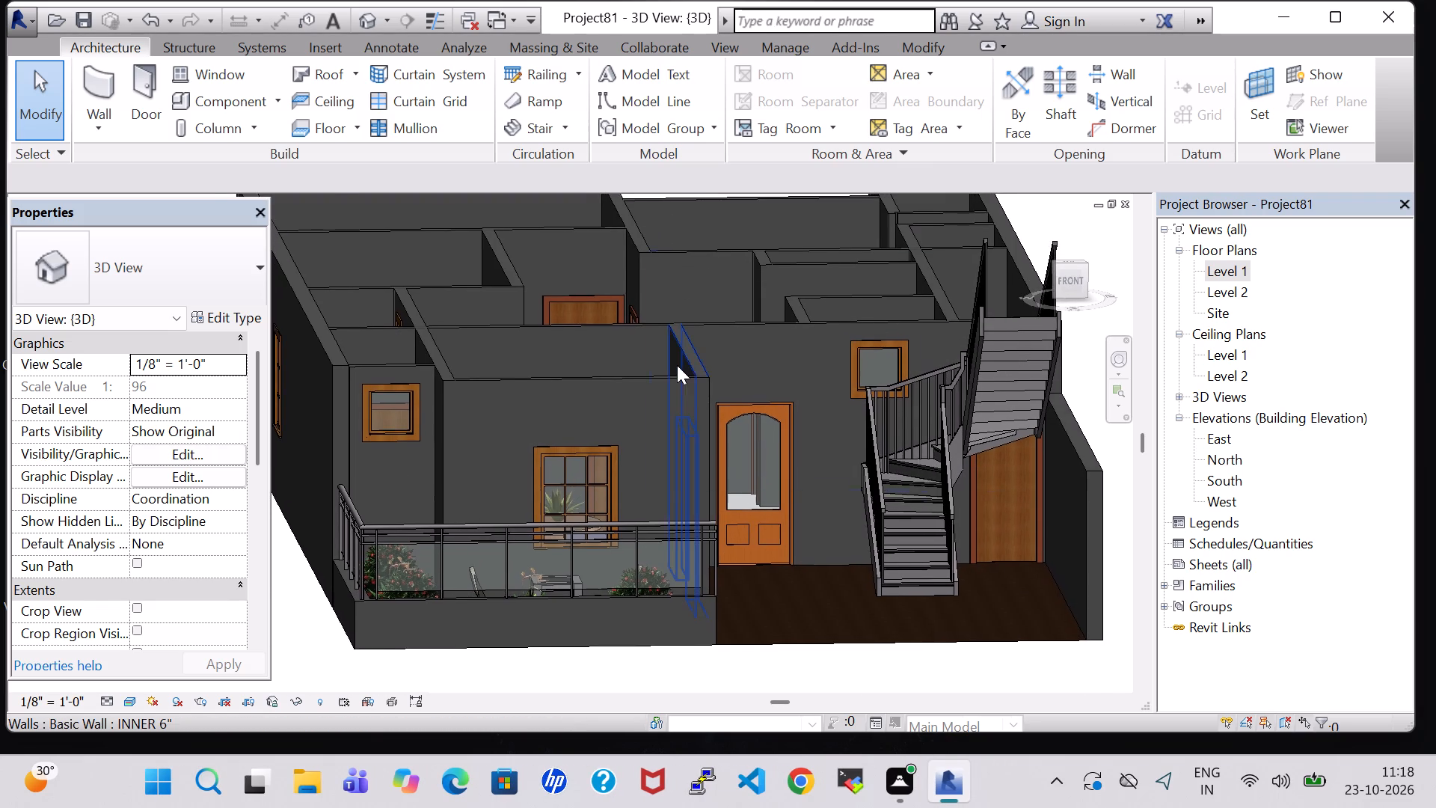
pyautogui.scroll(-2, 677, 364)
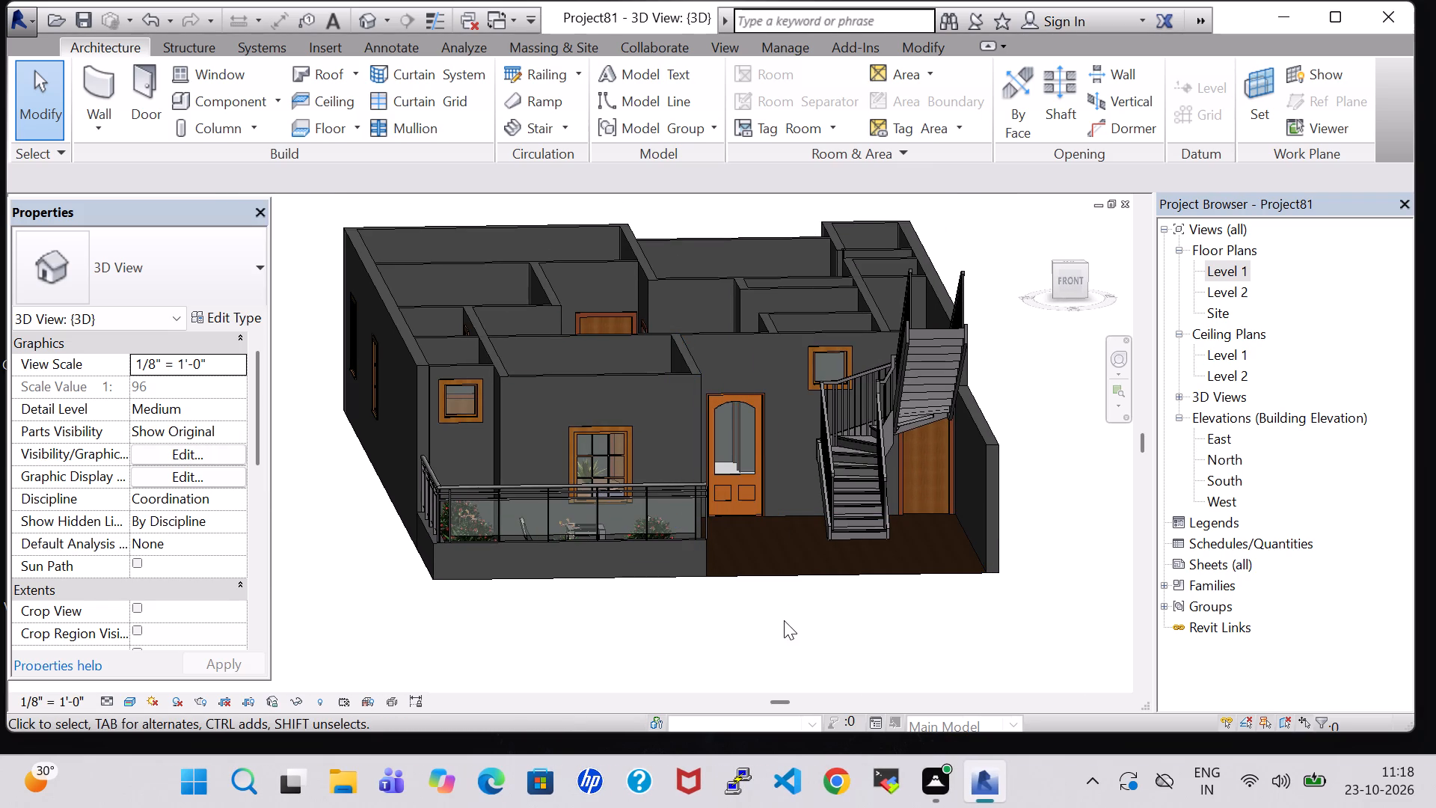
pyautogui.keyDown('shift'); pyautogui.moveTo(784, 620); pyautogui.dragTo(776, 637, button='middle'); pyautogui.keyUp('shift')
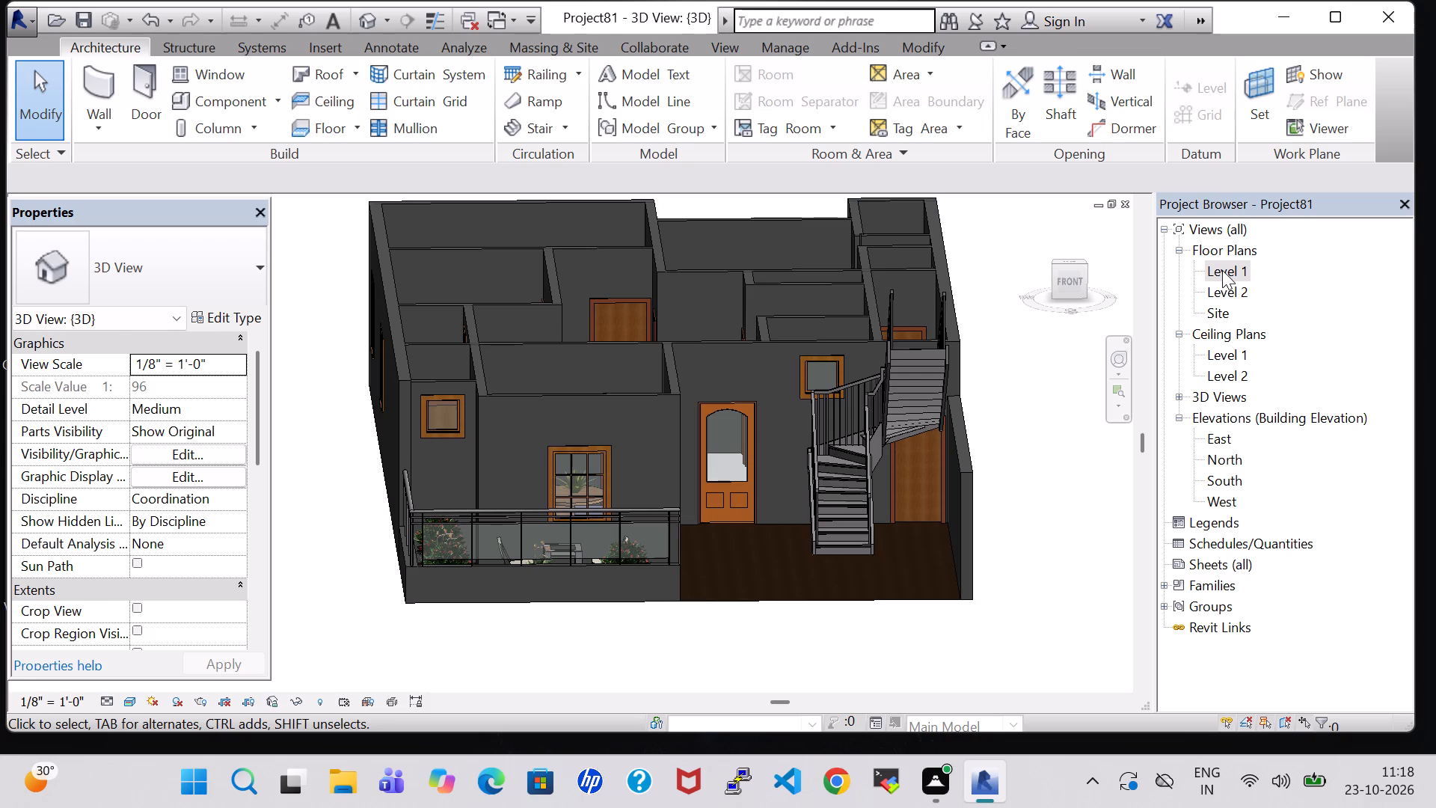
# Place a tagged room in the front sit-out on the Level 1 plan, between the seats and the front plants.
pyautogui.doubleClick(1222, 270)
pyautogui.scroll(-8, 946, 391)
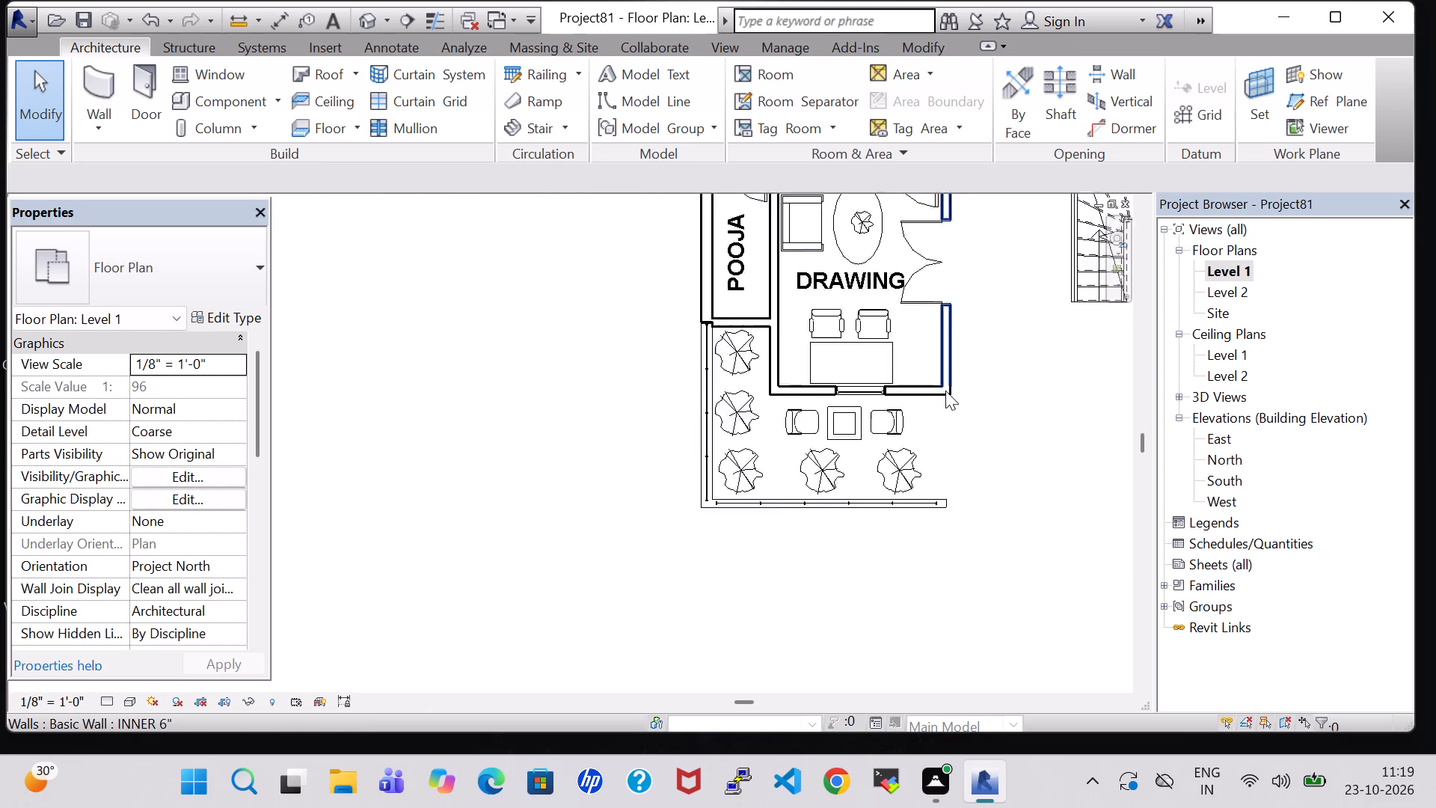
pyautogui.click(760, 65)
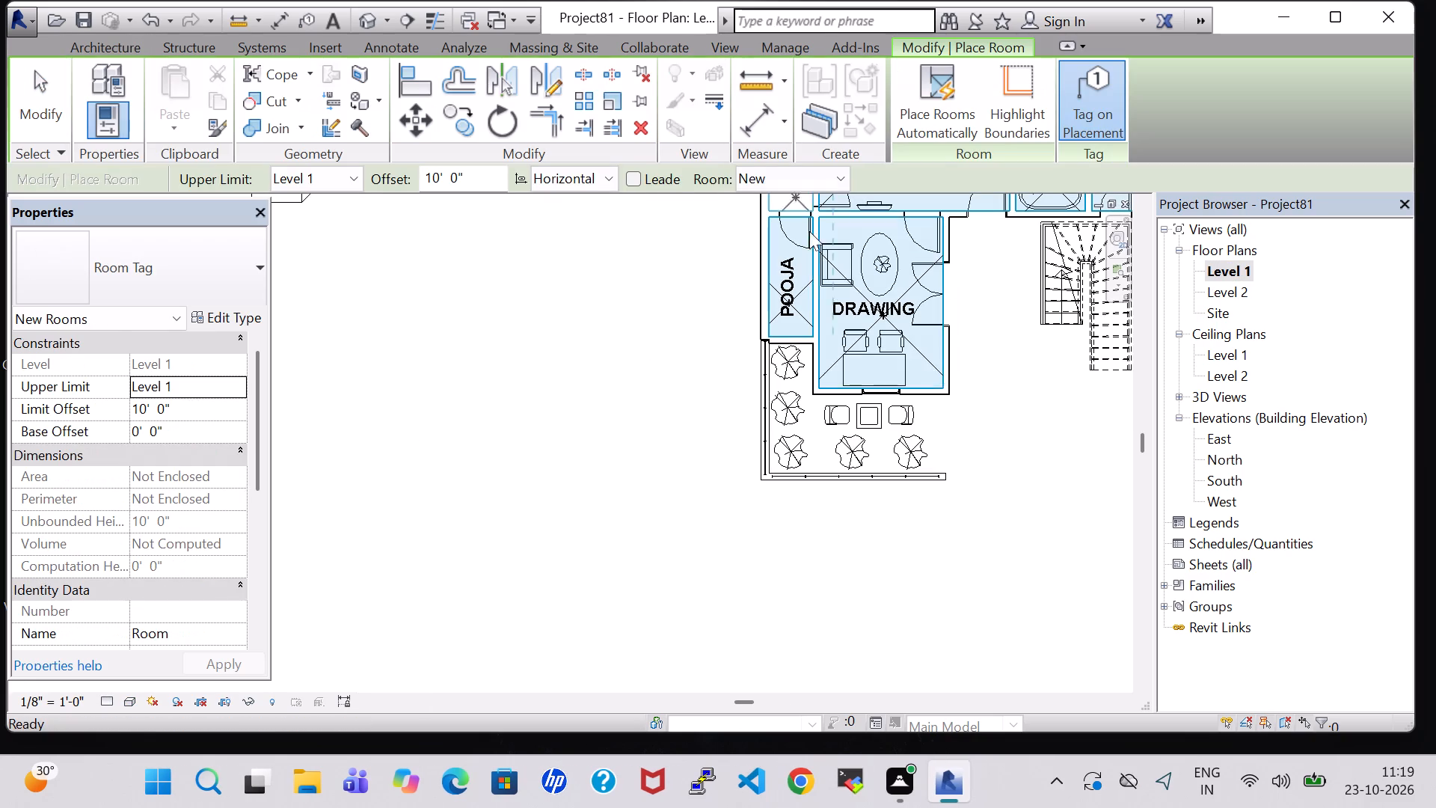
pyautogui.click(838, 442)
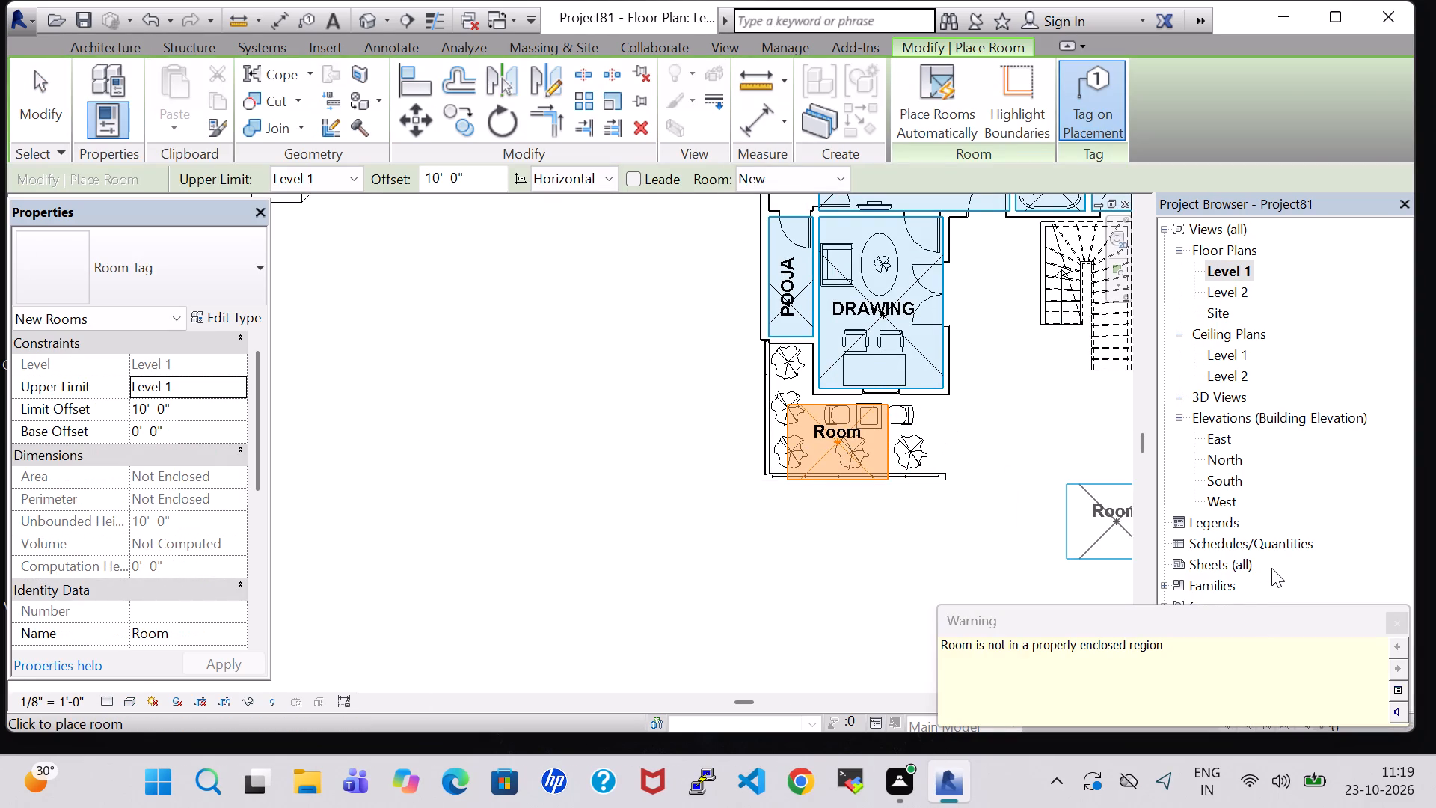
pyautogui.press('Escape')
pyautogui.press('Escape')
pyautogui.click(1402, 619)
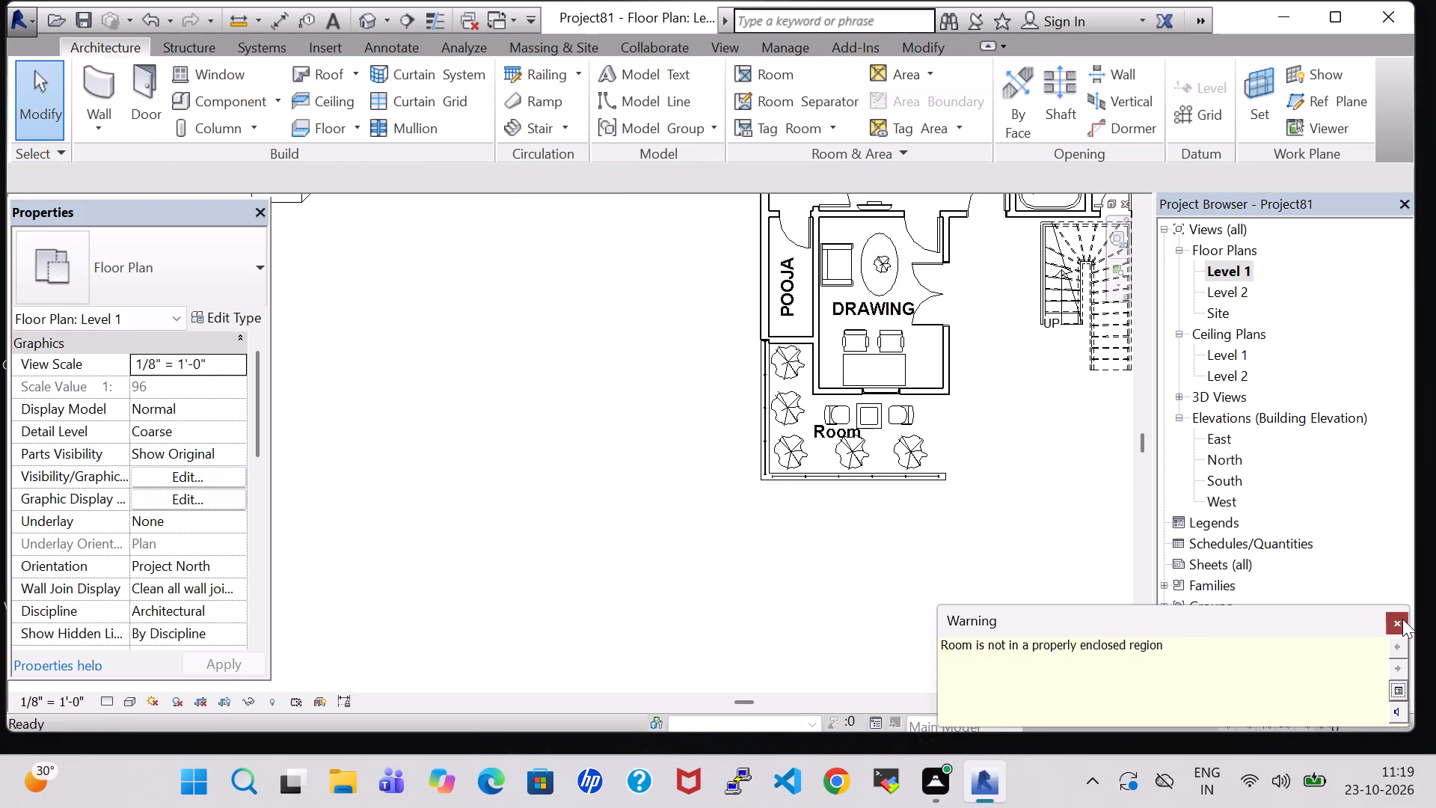
# Place another tagged room in the open area in front of the stair, beside the drawing room.
pyautogui.click(766, 71)
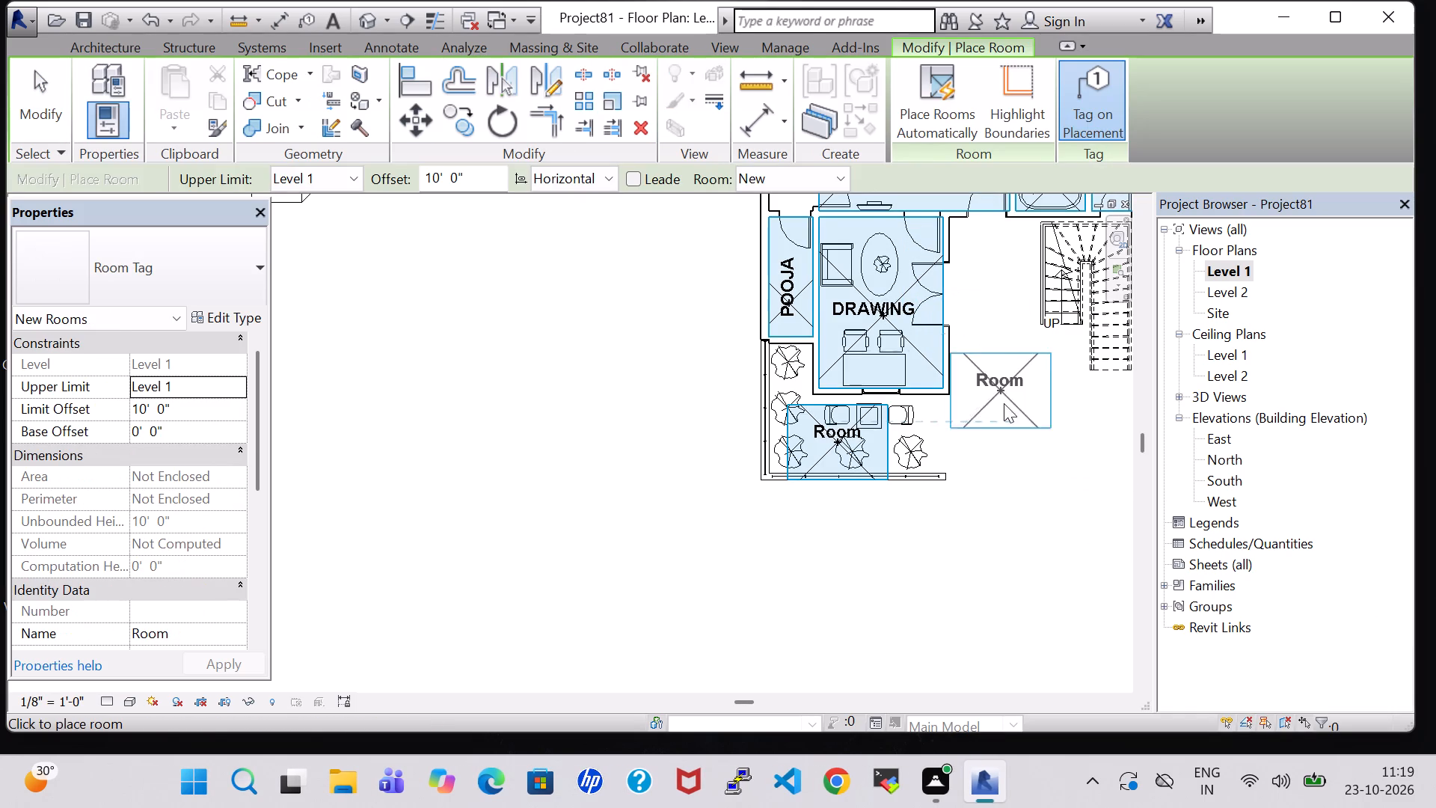
pyautogui.moveTo(1005, 418); pyautogui.dragTo(815, 435, button='middle')
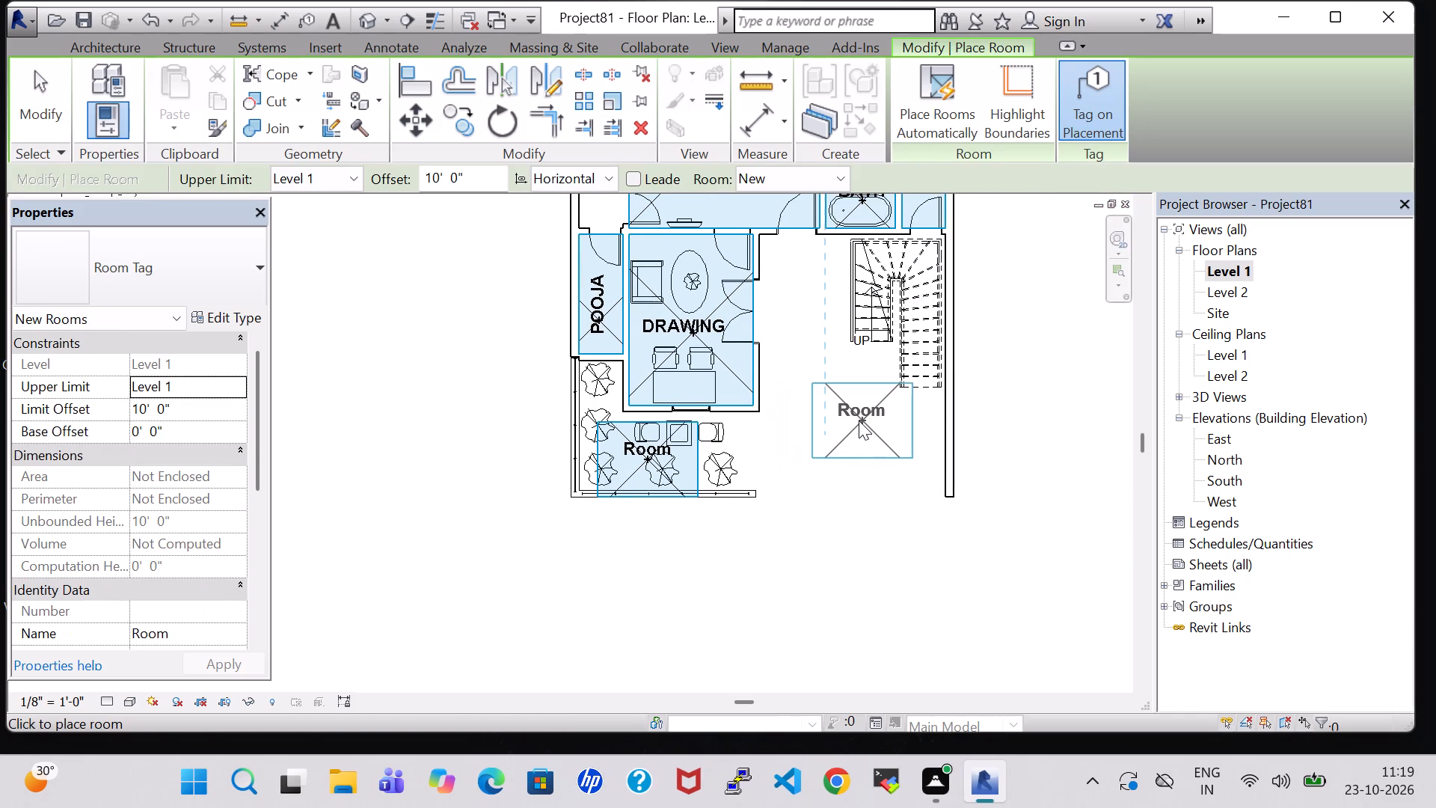
pyautogui.click(859, 417)
pyautogui.press('Escape')
pyautogui.press('Escape')
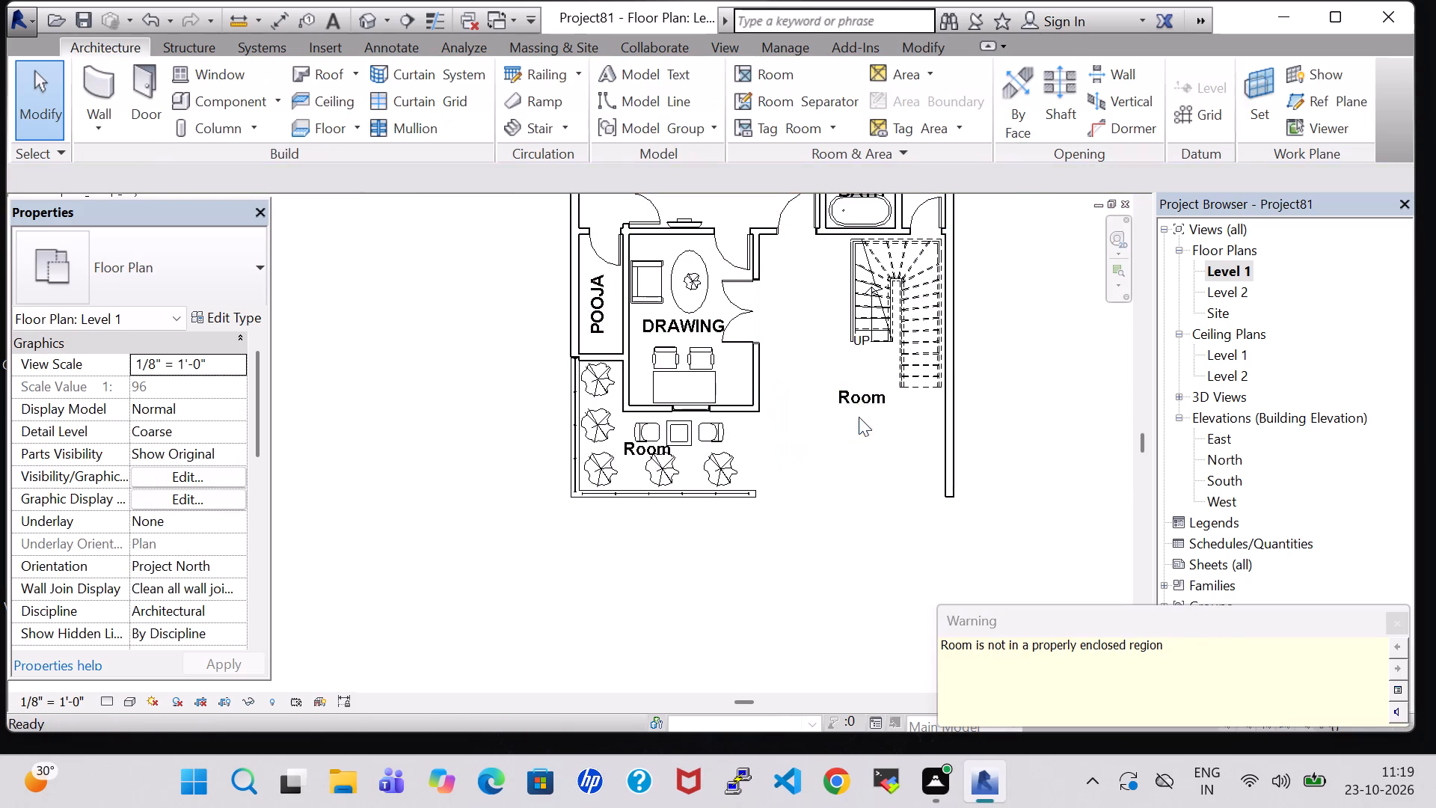
# Rename the room tag in the open area in front of the stair as PORCH.
pyautogui.doubleClick(866, 394)
pyautogui.press('BackSpace')
pyautogui.press('p')
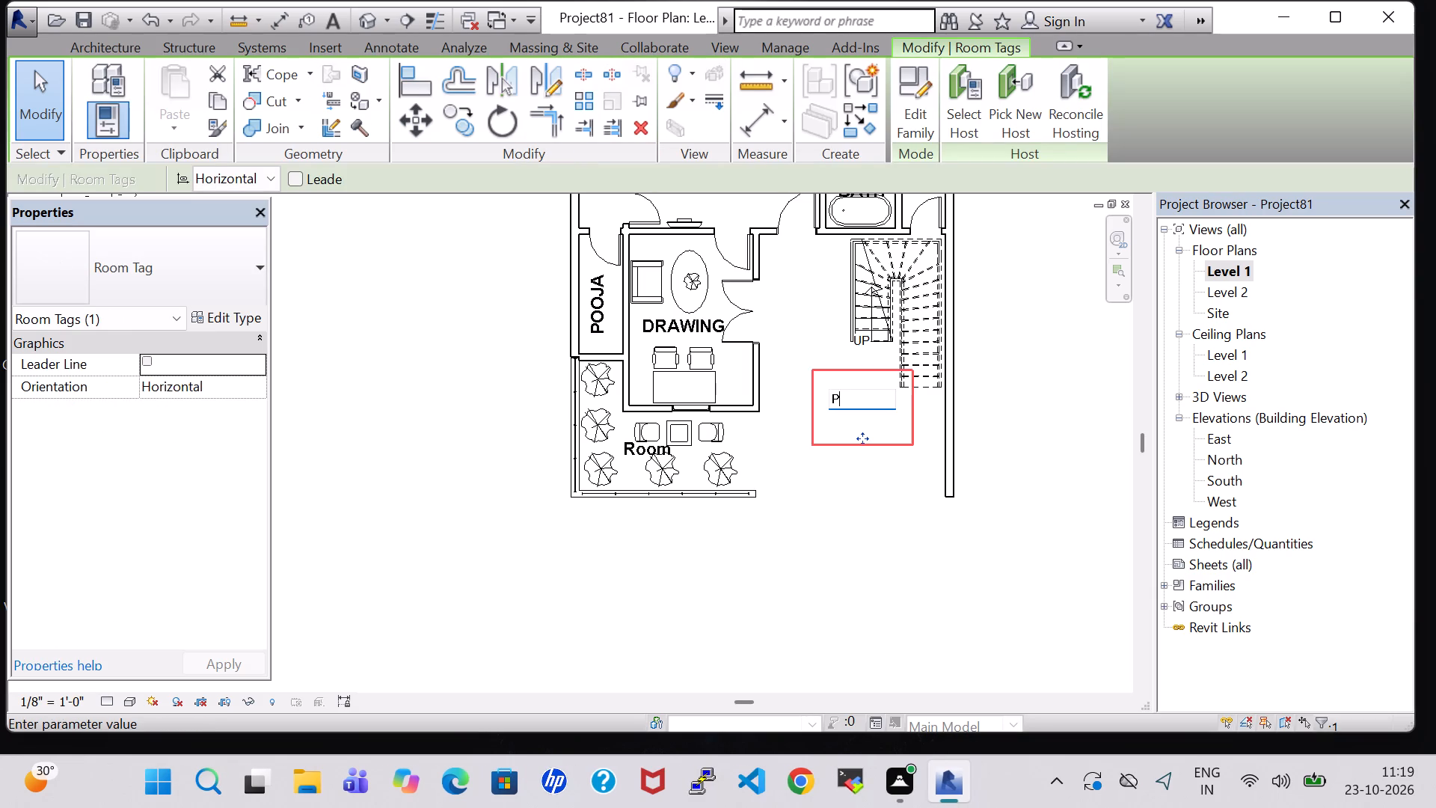
pyautogui.write('OR')
pyautogui.write('XH')
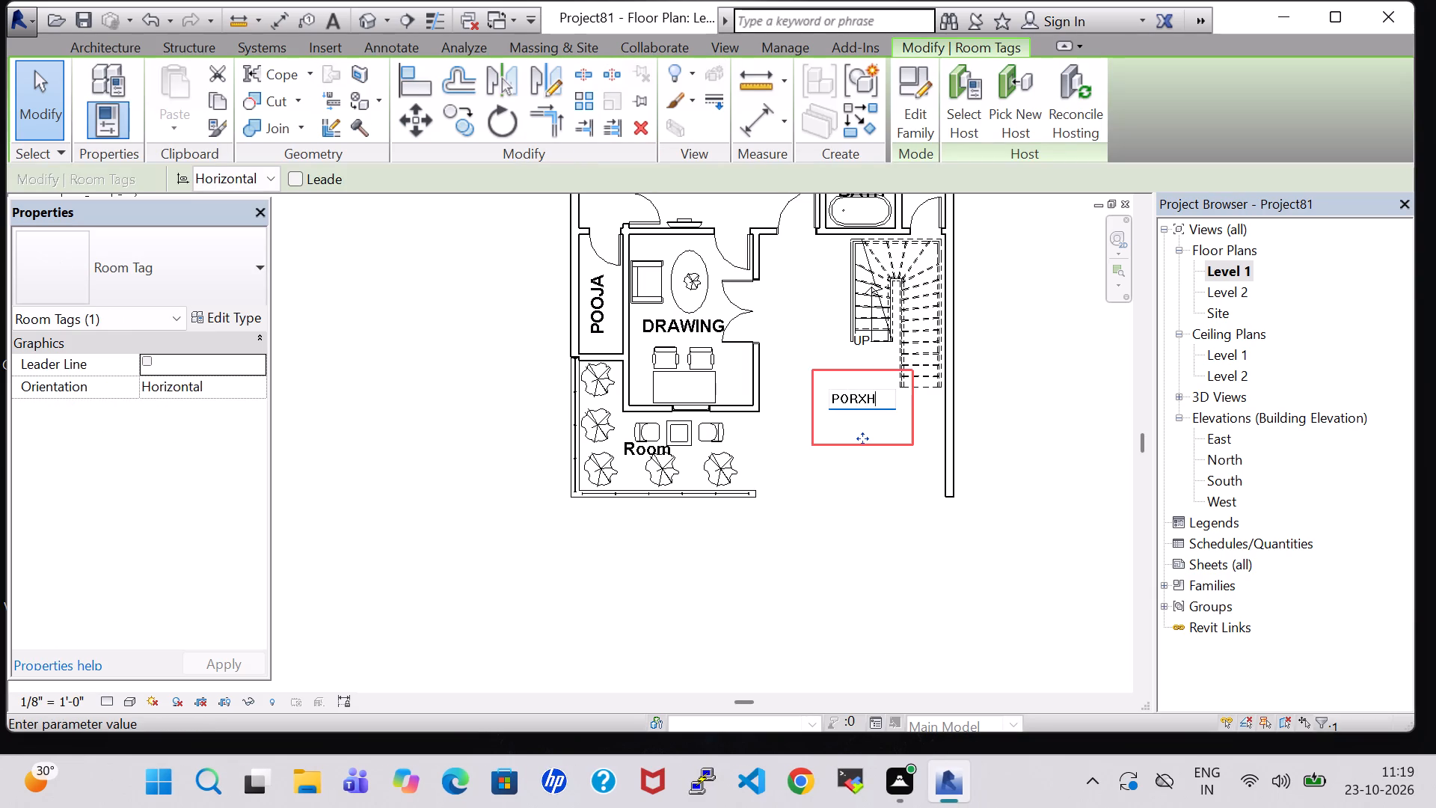
pyautogui.press('Return')
pyautogui.doubleClick(866, 394)
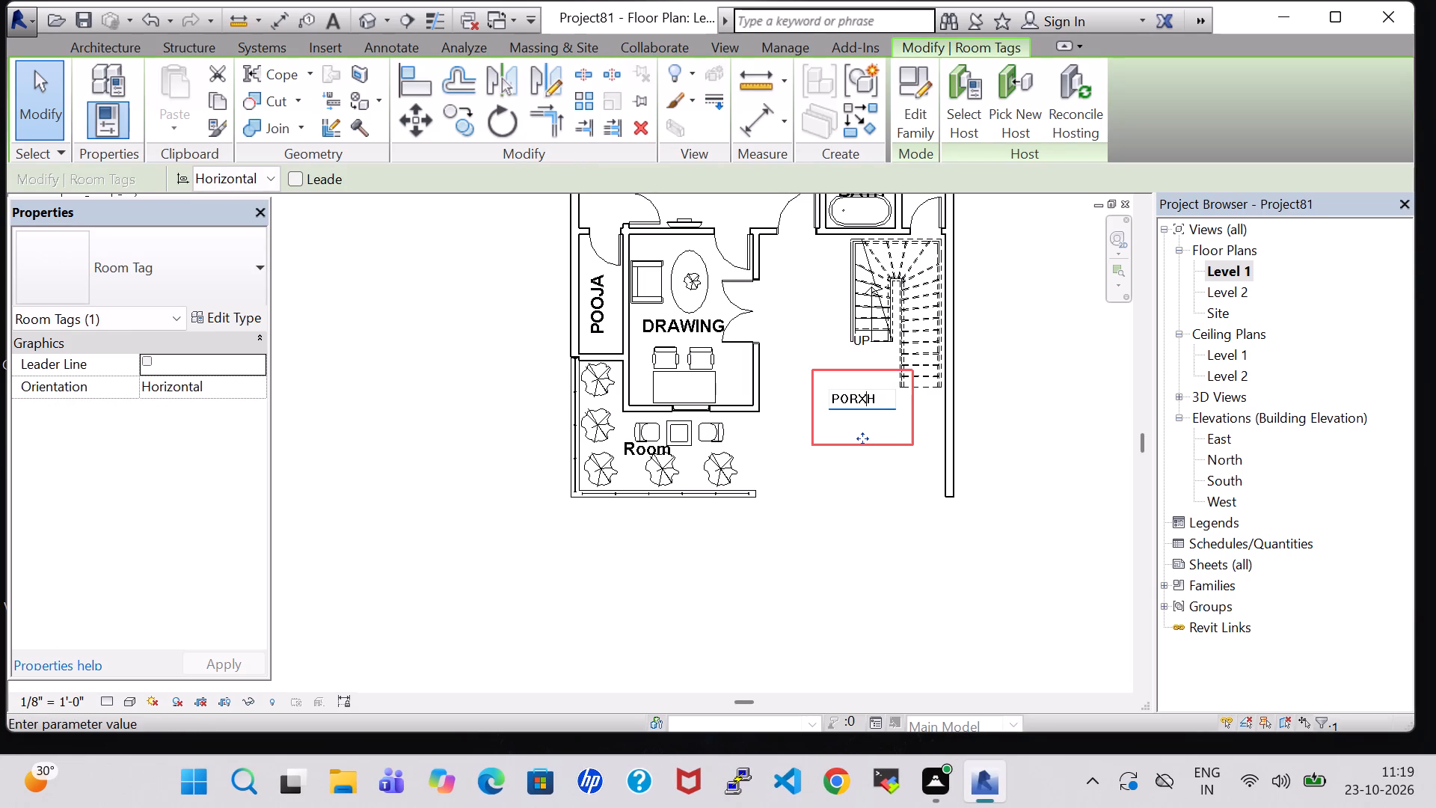
pyautogui.press('BackSpace')
pyautogui.press('c')
pyautogui.press('Return')
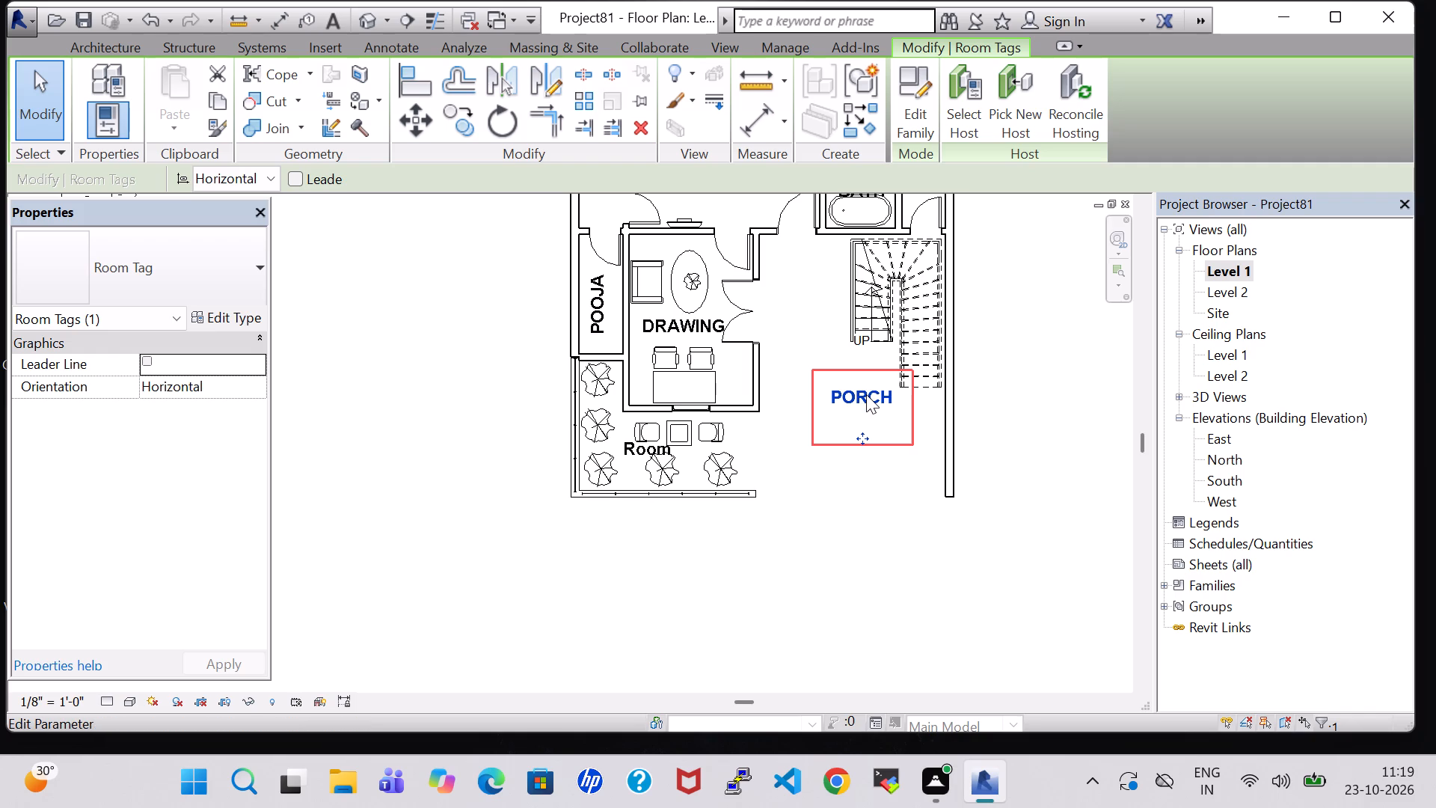
# Rename the front sit-out's room tag as LAWN AREA and nudge it slightly toward the front railing.
pyautogui.doubleClick(654, 456)
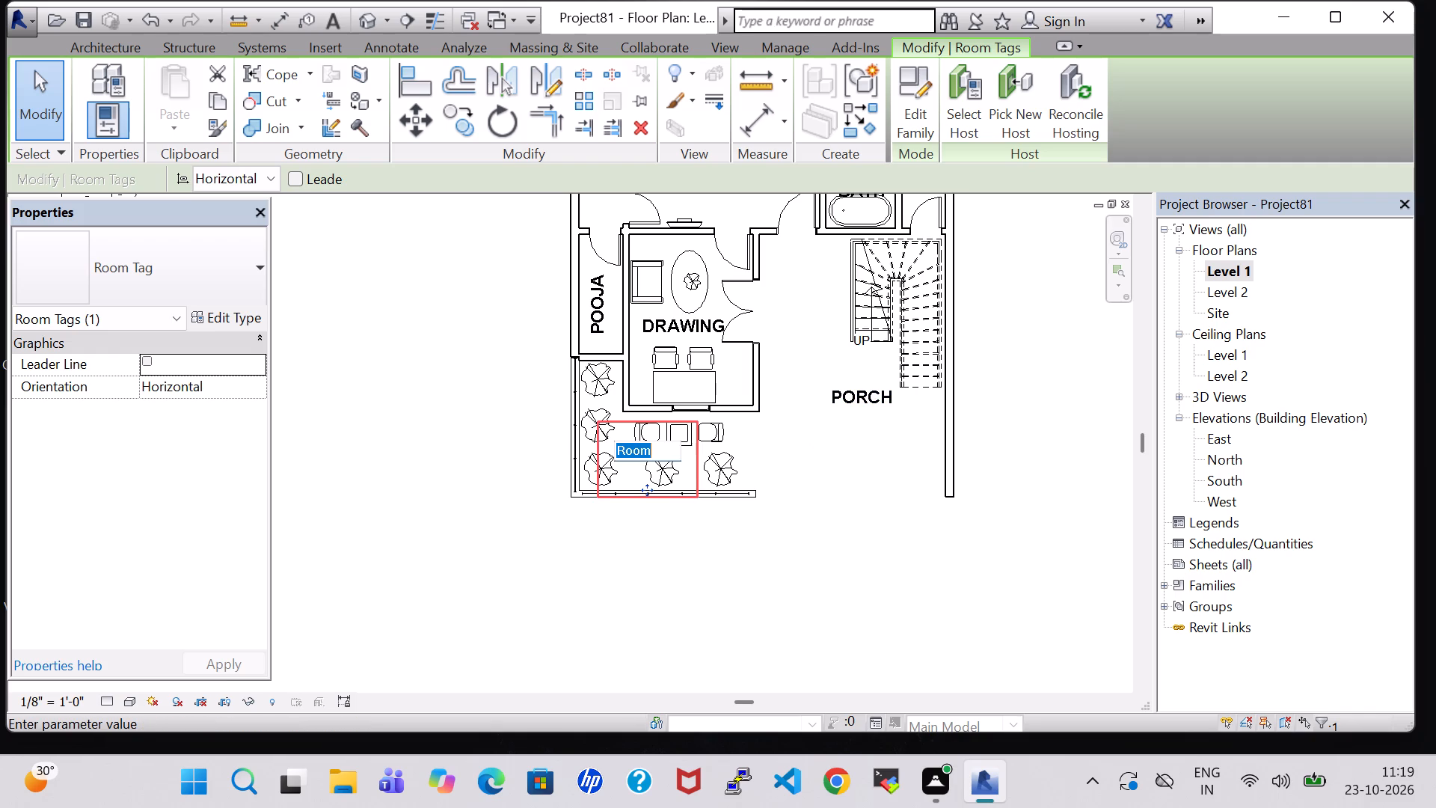
pyautogui.press('BackSpace')
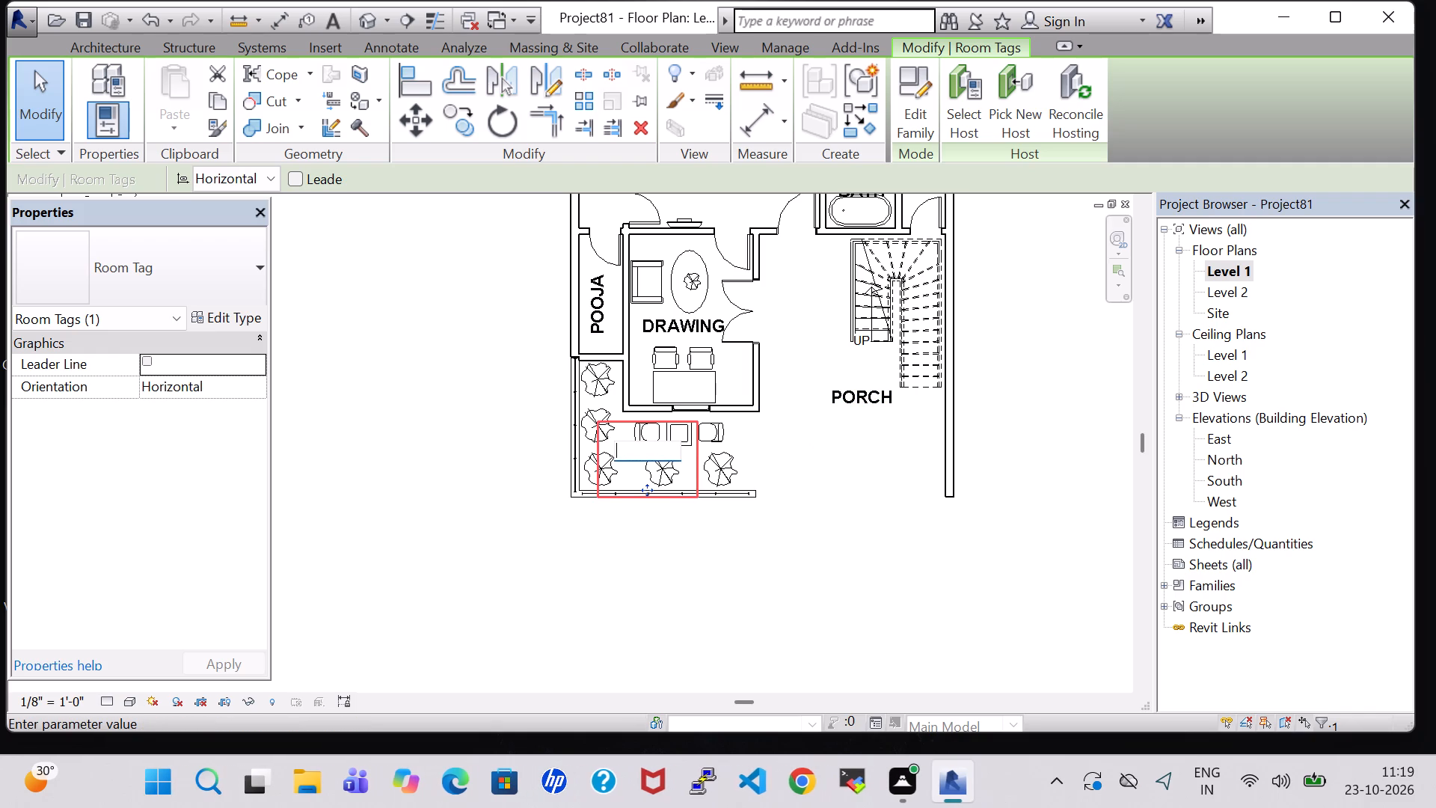
pyautogui.write('LAWN')
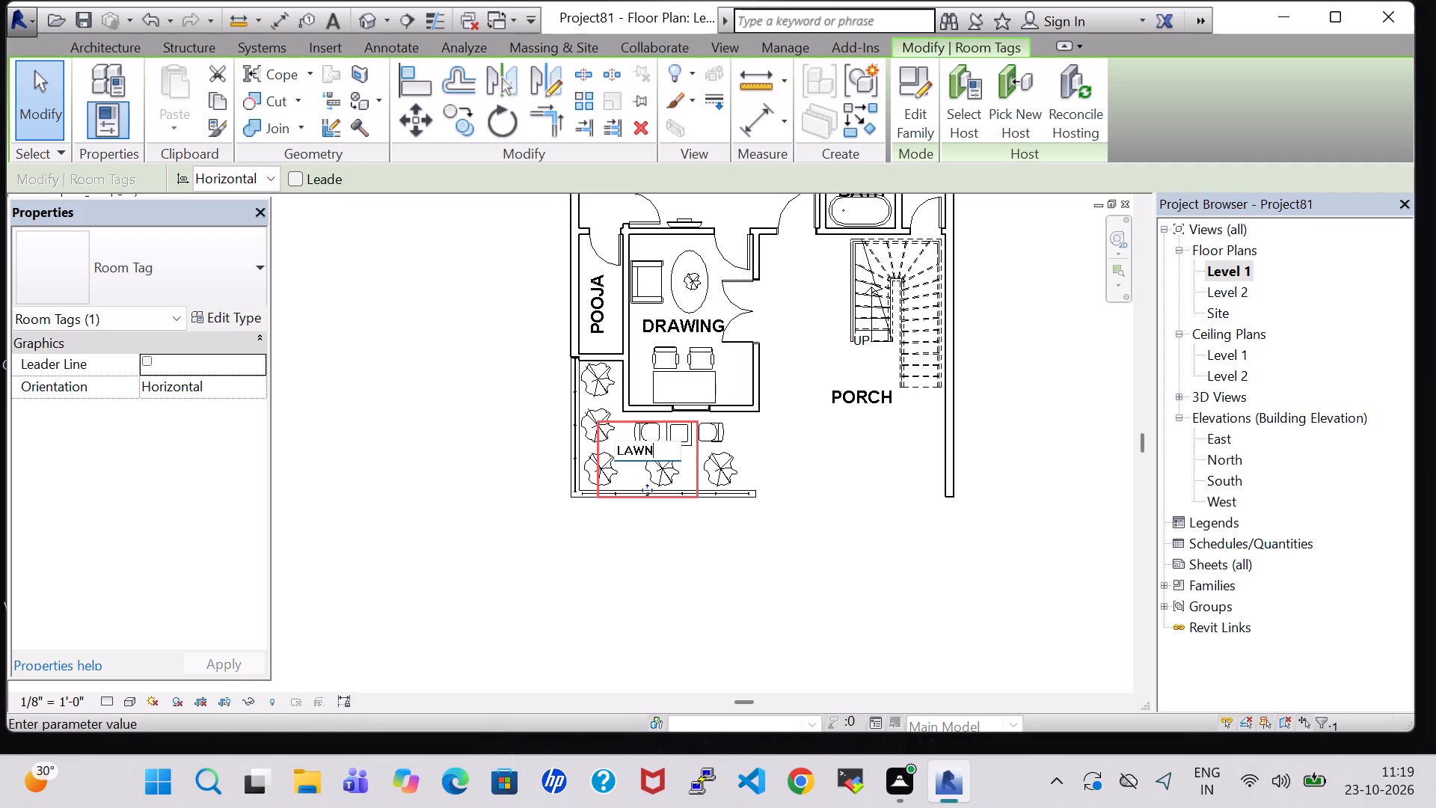
pyautogui.press('space')
pyautogui.write('AREA')
pyautogui.press('Return')
pyautogui.press('Down')
pyautogui.press('Down')
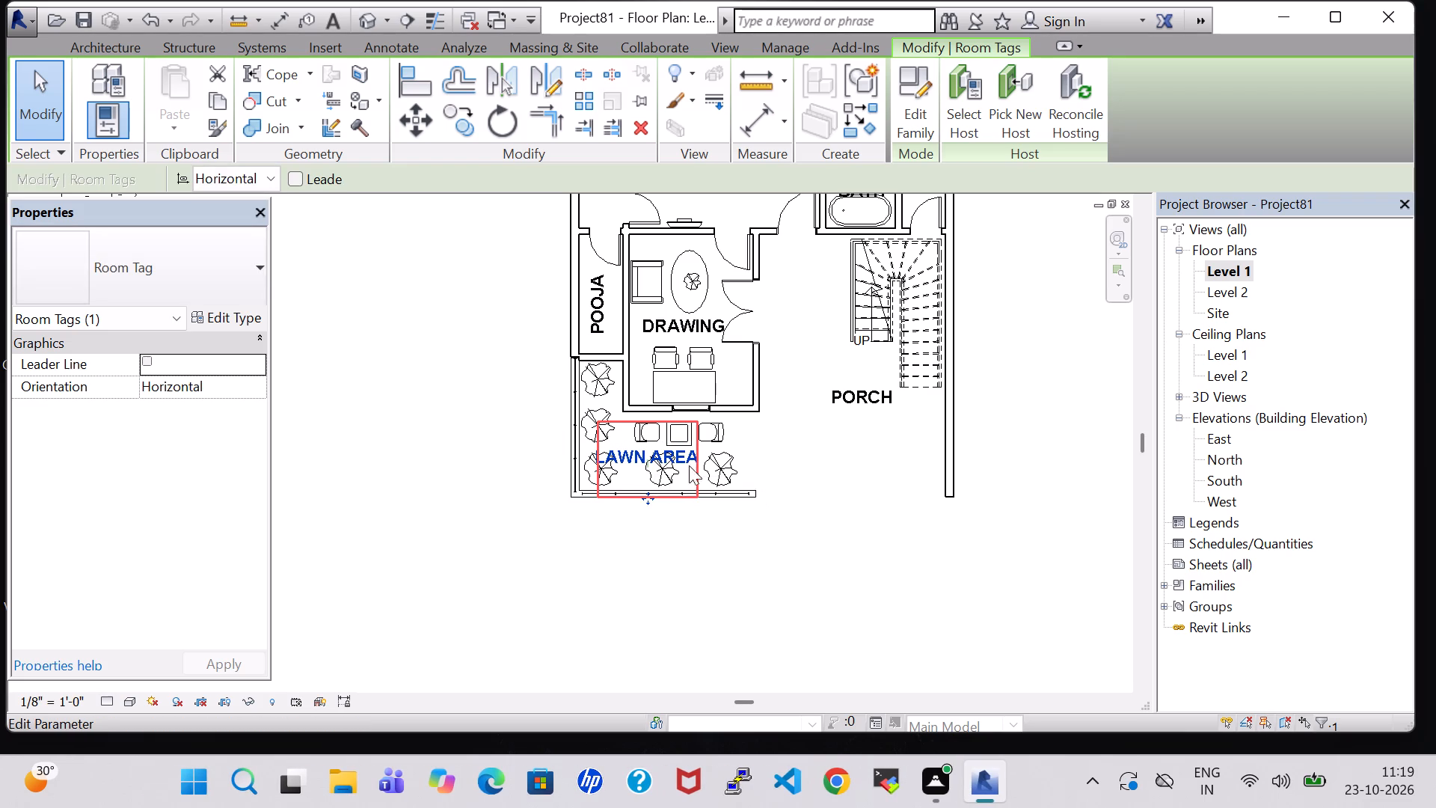
pyautogui.click(1004, 385)
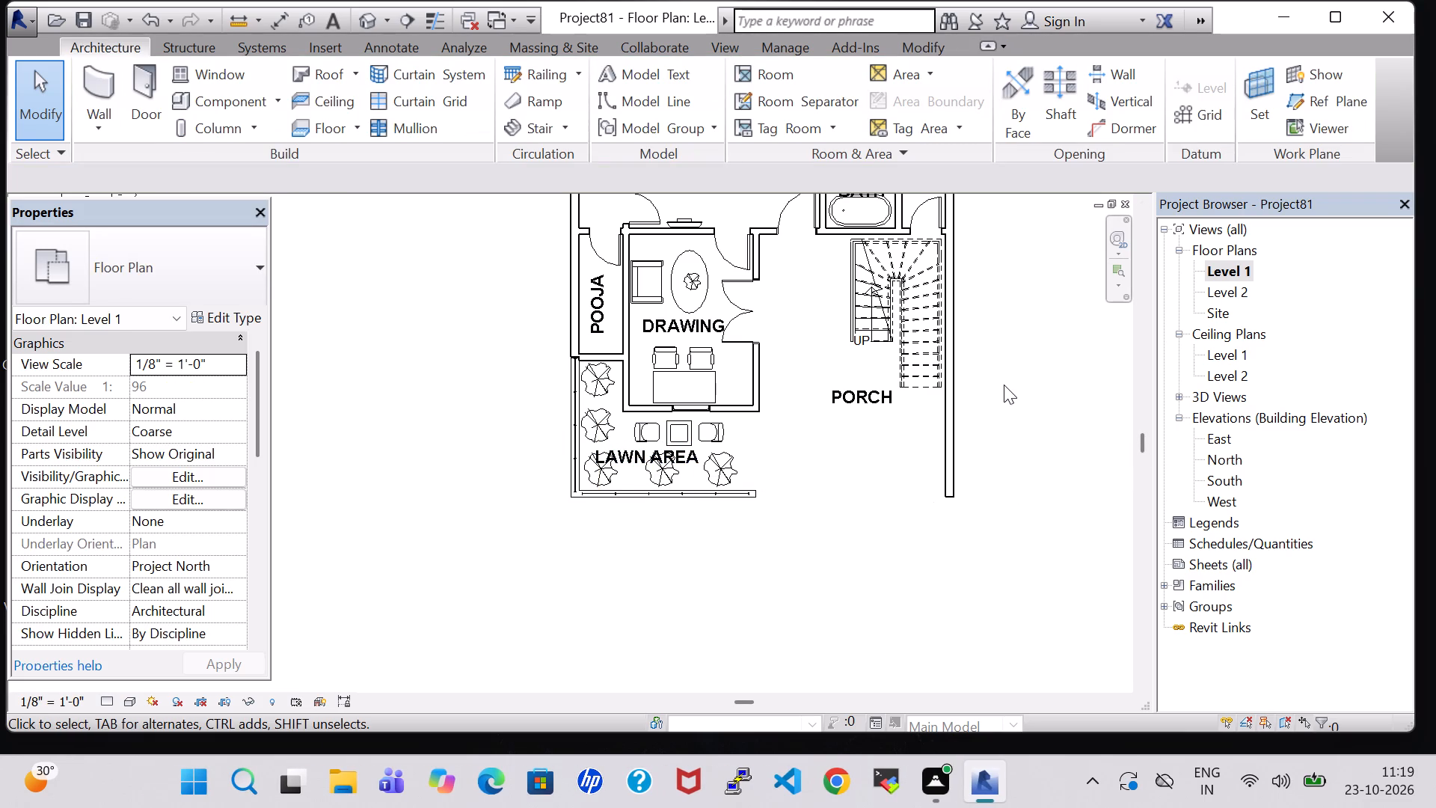
# Nudge the PORCH tag away from the stair, toward the drawing room.
pyautogui.scroll(-3, 1004, 385)
pyautogui.moveTo(1016, 379); pyautogui.dragTo(971, 481, button='middle')
pyautogui.scroll(1, 1016, 379)
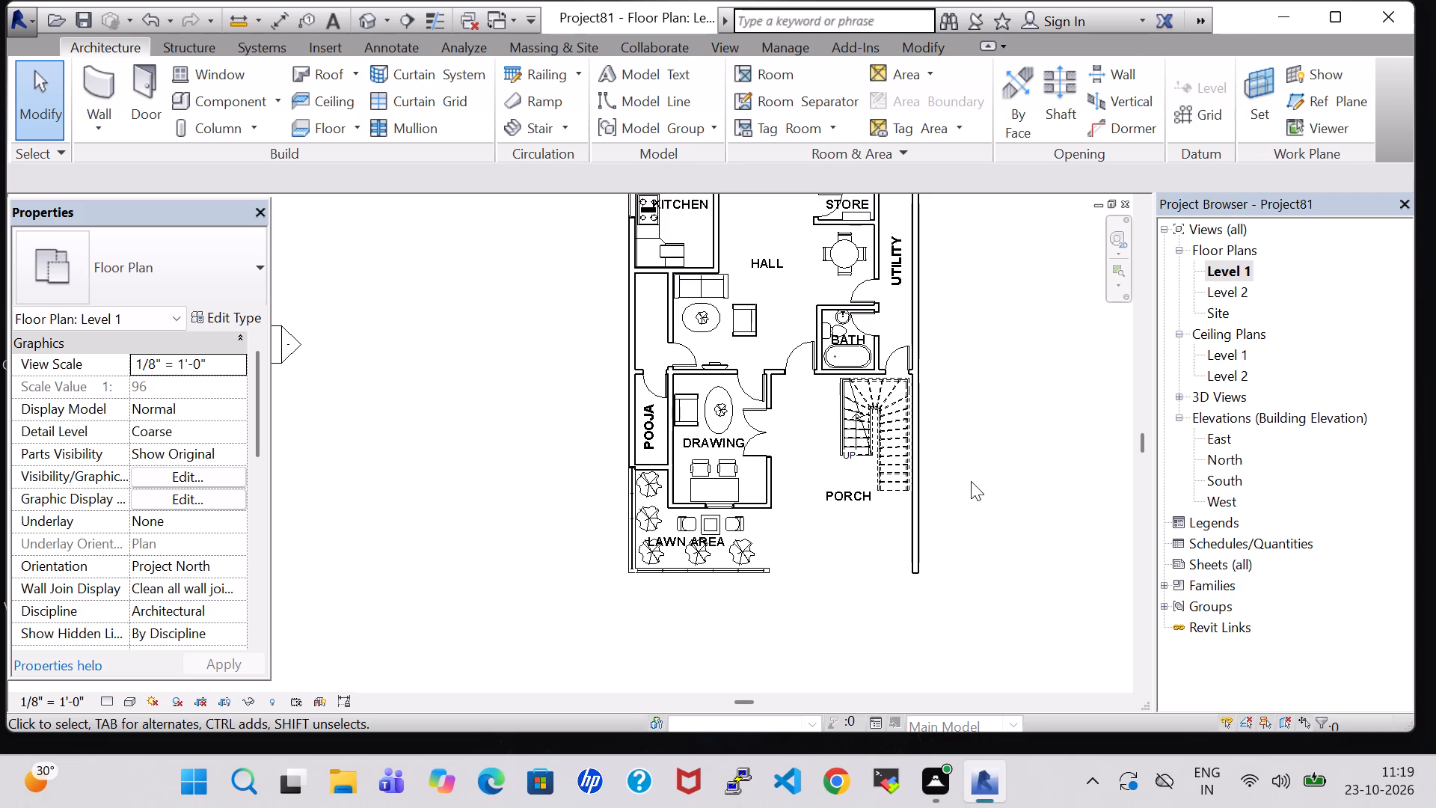
pyautogui.click(847, 488)
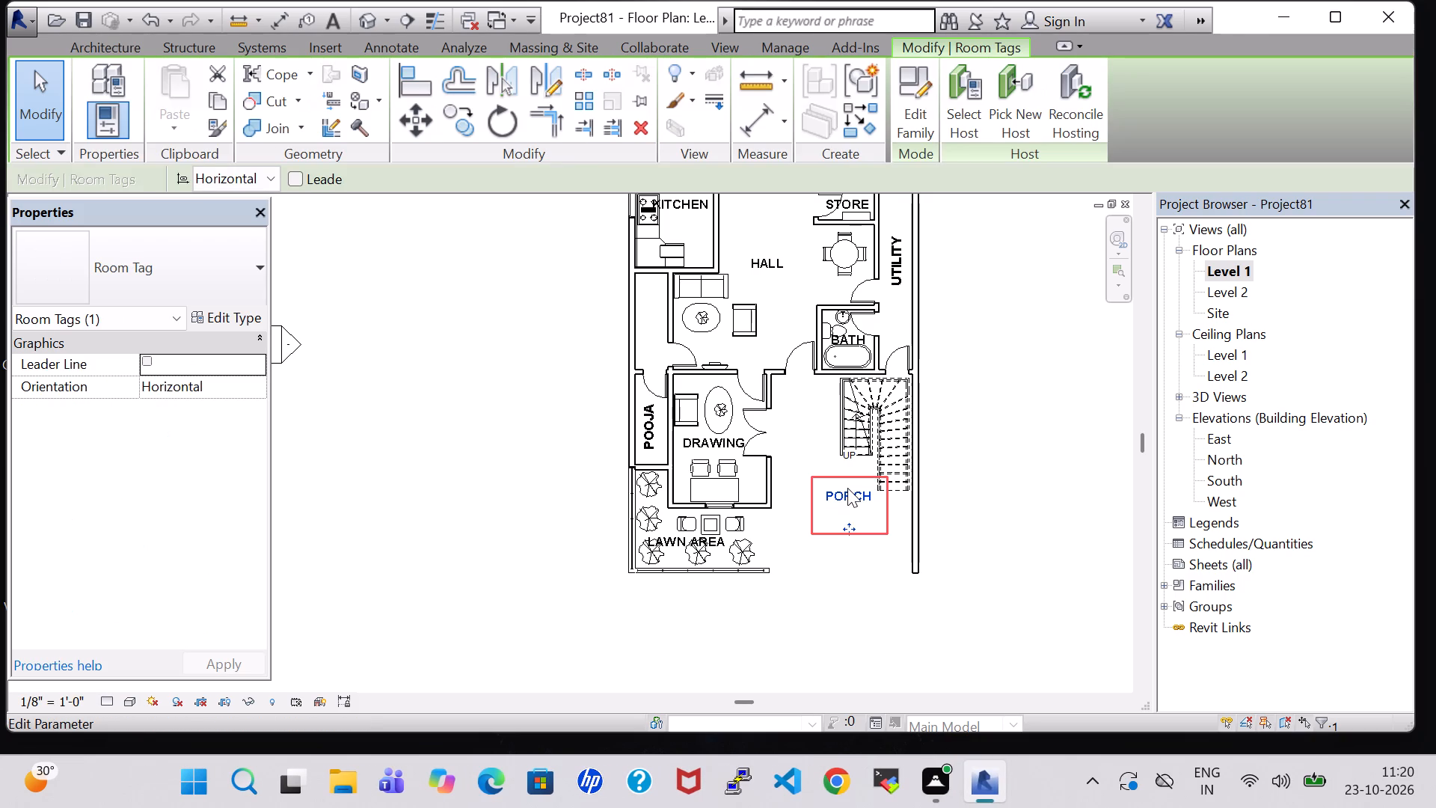
pyautogui.press('Left')
pyautogui.press('Left')
pyautogui.press('Left')
pyautogui.press('Left')
pyautogui.click(978, 425)
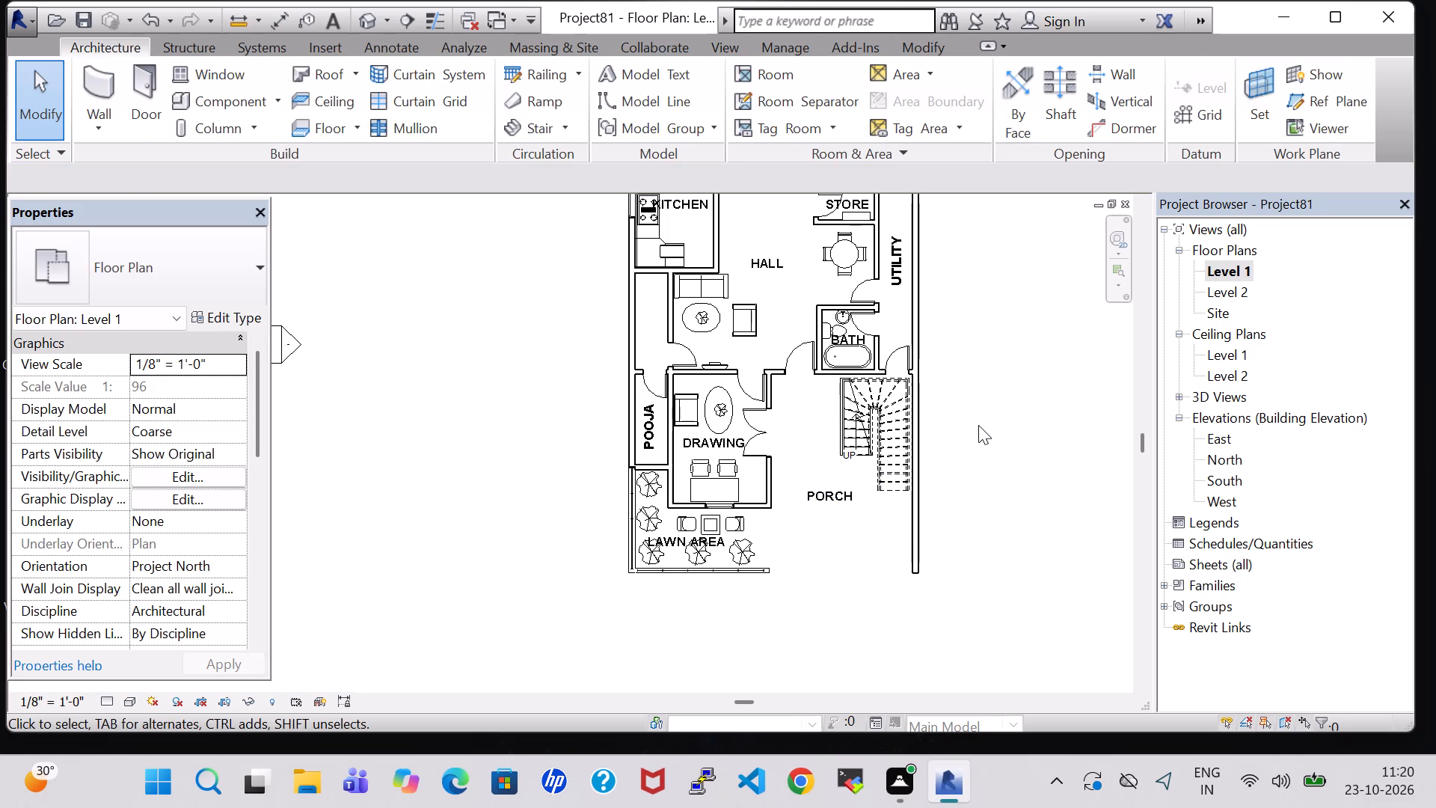
# Examine the furnished house in 3D from the front and from above, including the interior room floors.
pyautogui.moveTo(991, 343); pyautogui.dragTo(1012, 410, button='middle')
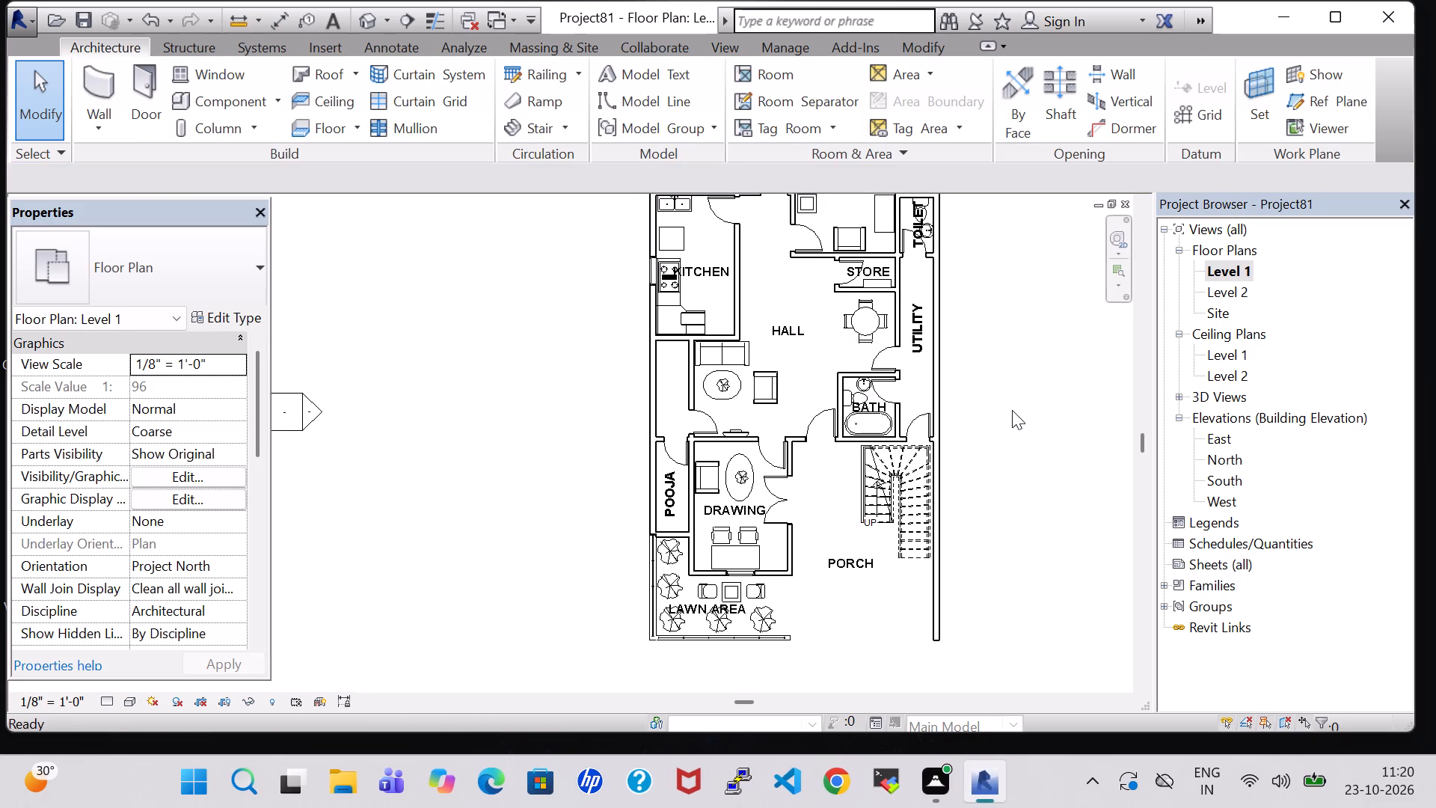
pyautogui.click(360, 9)
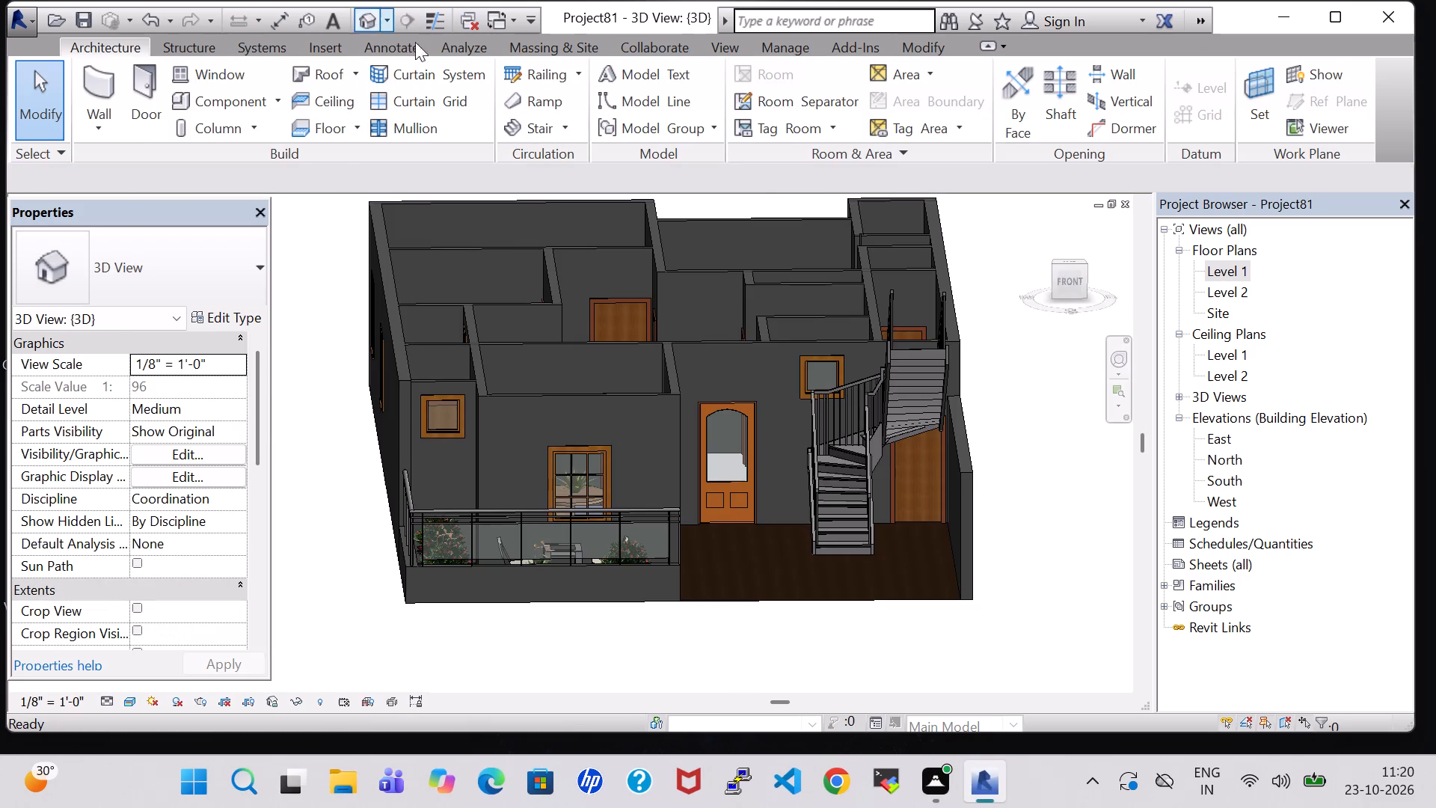
pyautogui.keyDown('shift'); pyautogui.moveTo(1003, 405); pyautogui.dragTo(1000, 444, button='middle'); pyautogui.keyUp('shift')
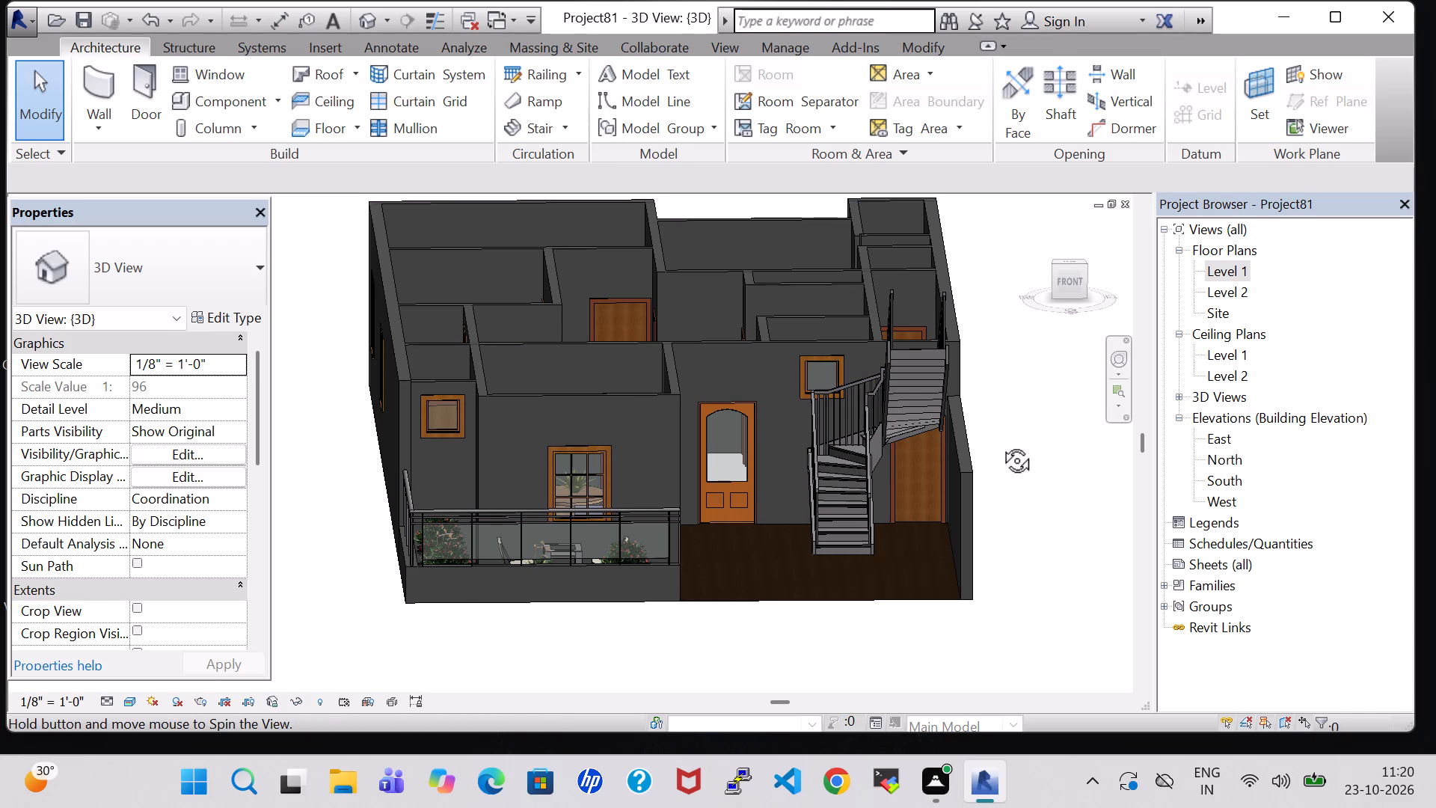
pyautogui.keyDown('shift'); pyautogui.moveTo(1000, 444); pyautogui.dragTo(995, 524, button='middle'); pyautogui.keyUp('shift')
pyautogui.keyDown('shift'); pyautogui.moveTo(996, 455); pyautogui.dragTo(995, 570, button='middle'); pyautogui.keyUp('shift')
pyautogui.scroll(-1, 1004, 485)
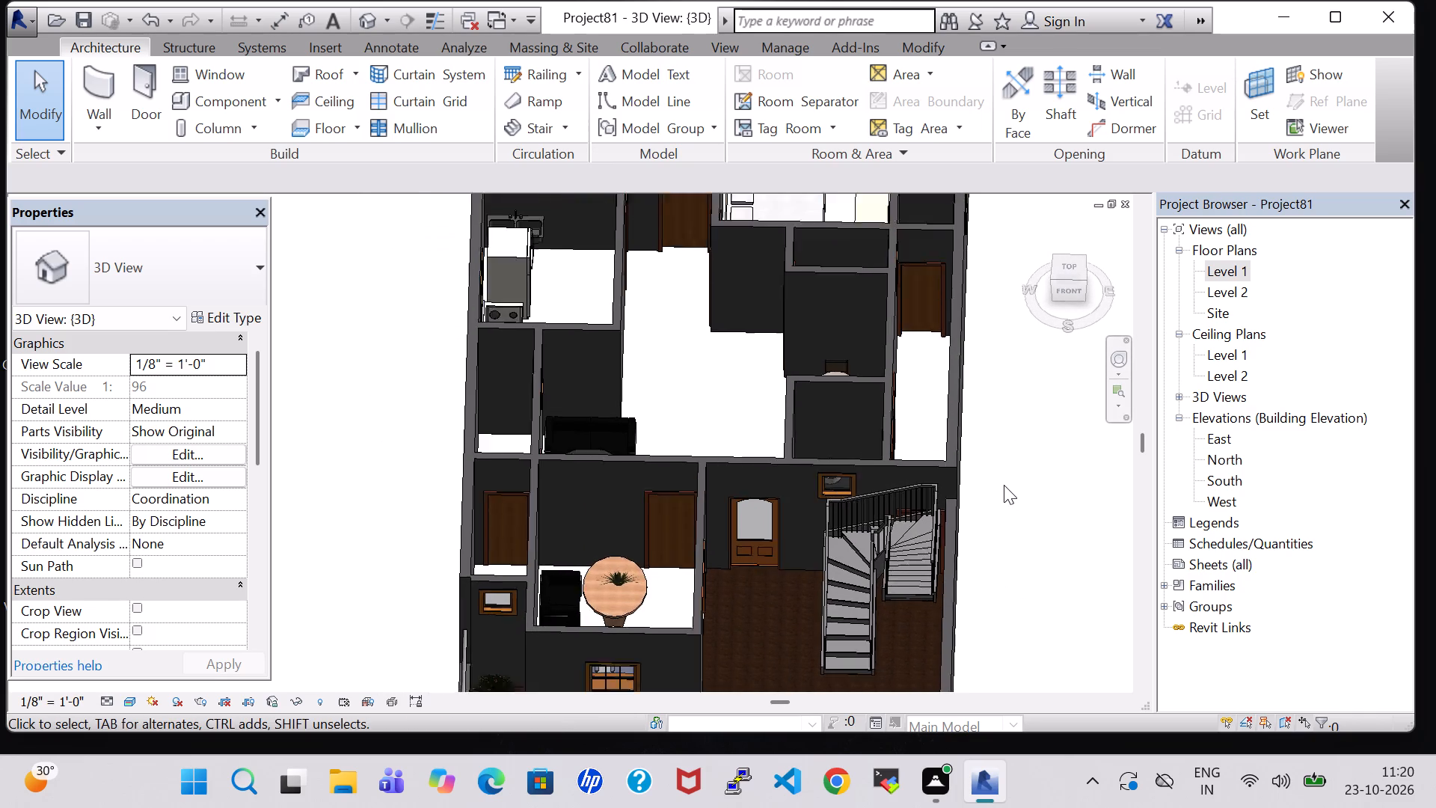
pyautogui.scroll(-2, 1004, 485)
pyautogui.keyDown('shift'); pyautogui.moveTo(1022, 439); pyautogui.dragTo(1011, 567, button='middle'); pyautogui.keyUp('shift')
pyautogui.moveTo(1011, 567); pyautogui.dragTo(1021, 456, button='middle')
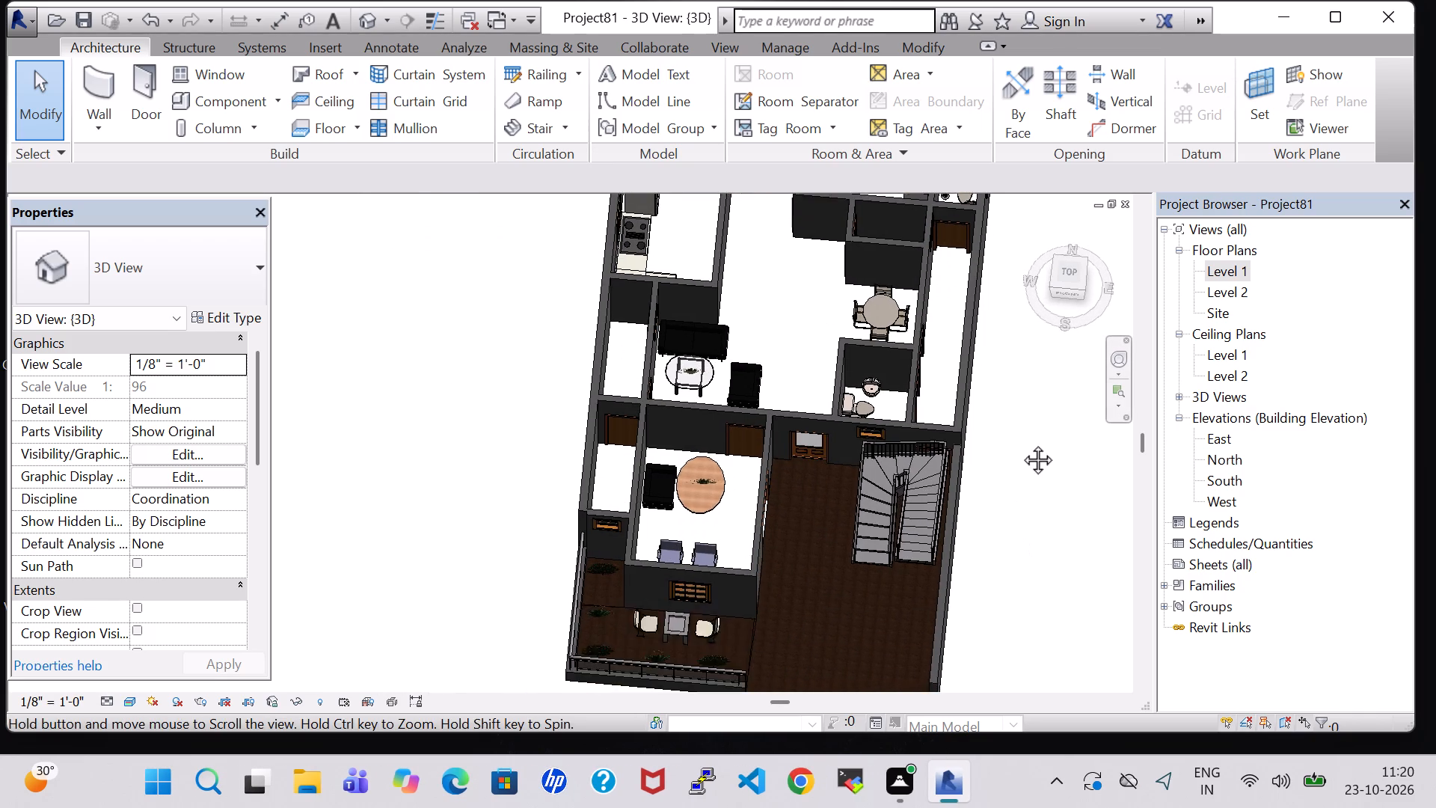
pyautogui.keyDown('shift'); pyautogui.moveTo(1021, 447); pyautogui.dragTo(1008, 554, button='middle'); pyautogui.keyUp('shift')
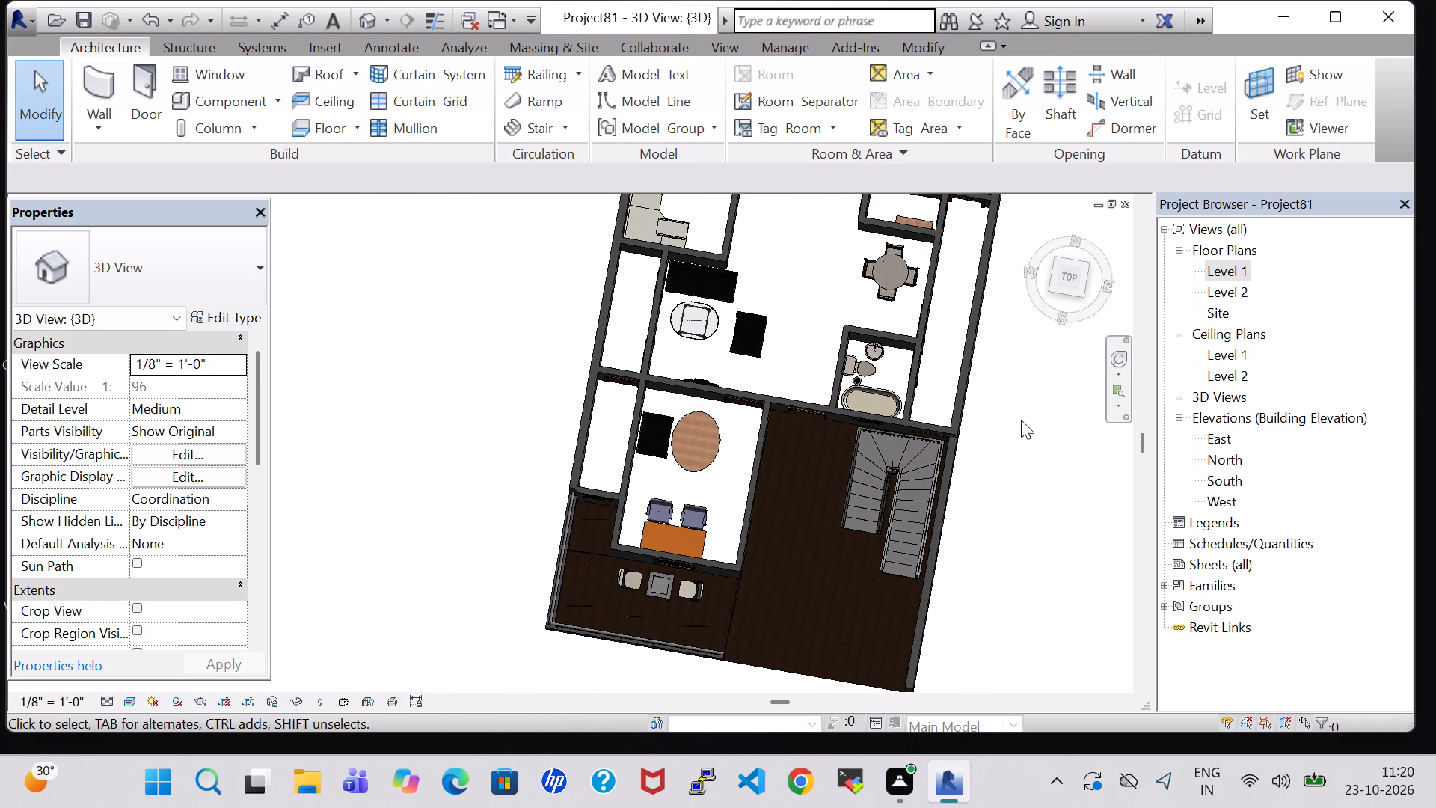
# Start a Level 1 floor boundary with a straight line along the rear outer wall, from the bedroom's outer corner to the toilet's.
pyautogui.doubleClick(1231, 275)
pyautogui.click(334, 120)
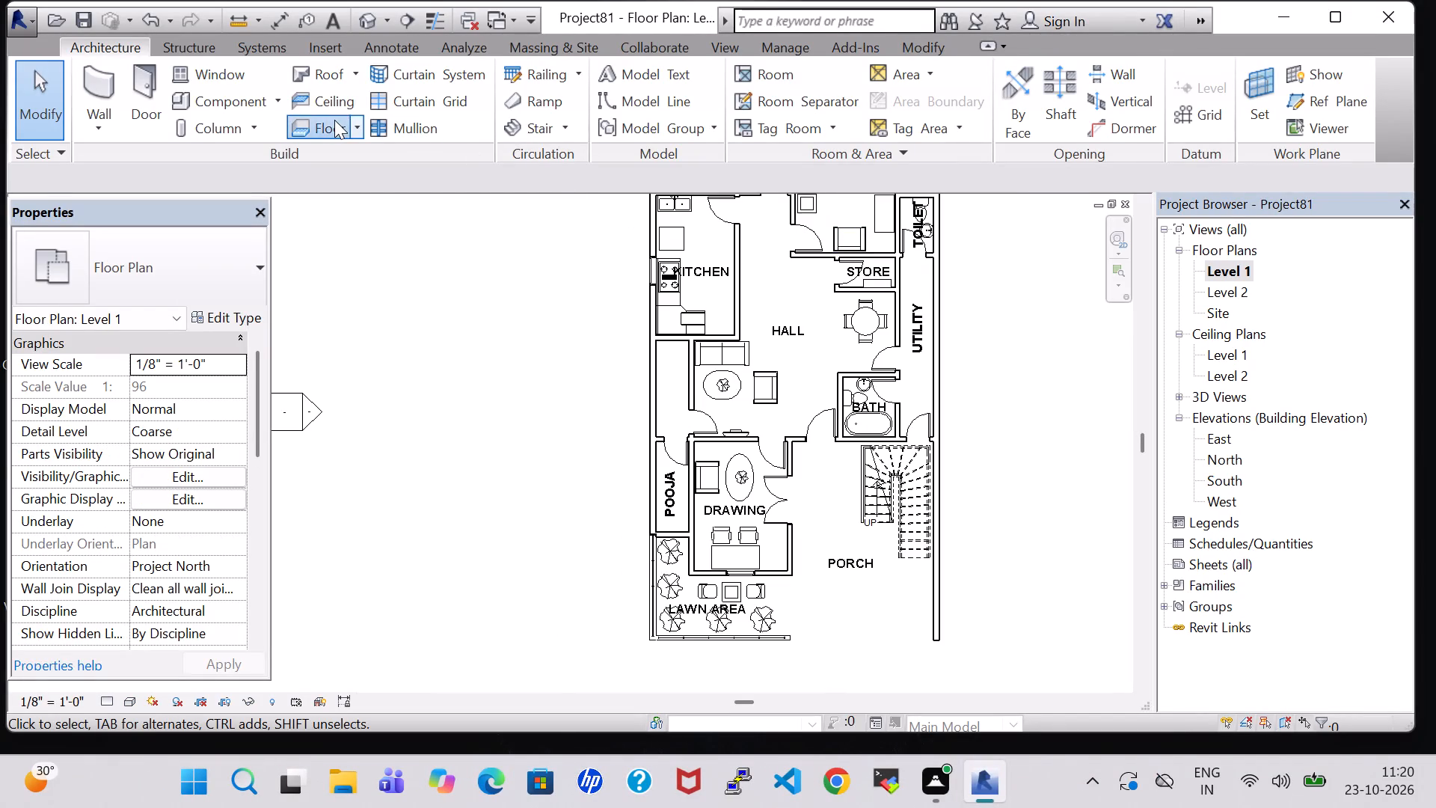
pyautogui.click(1077, 75)
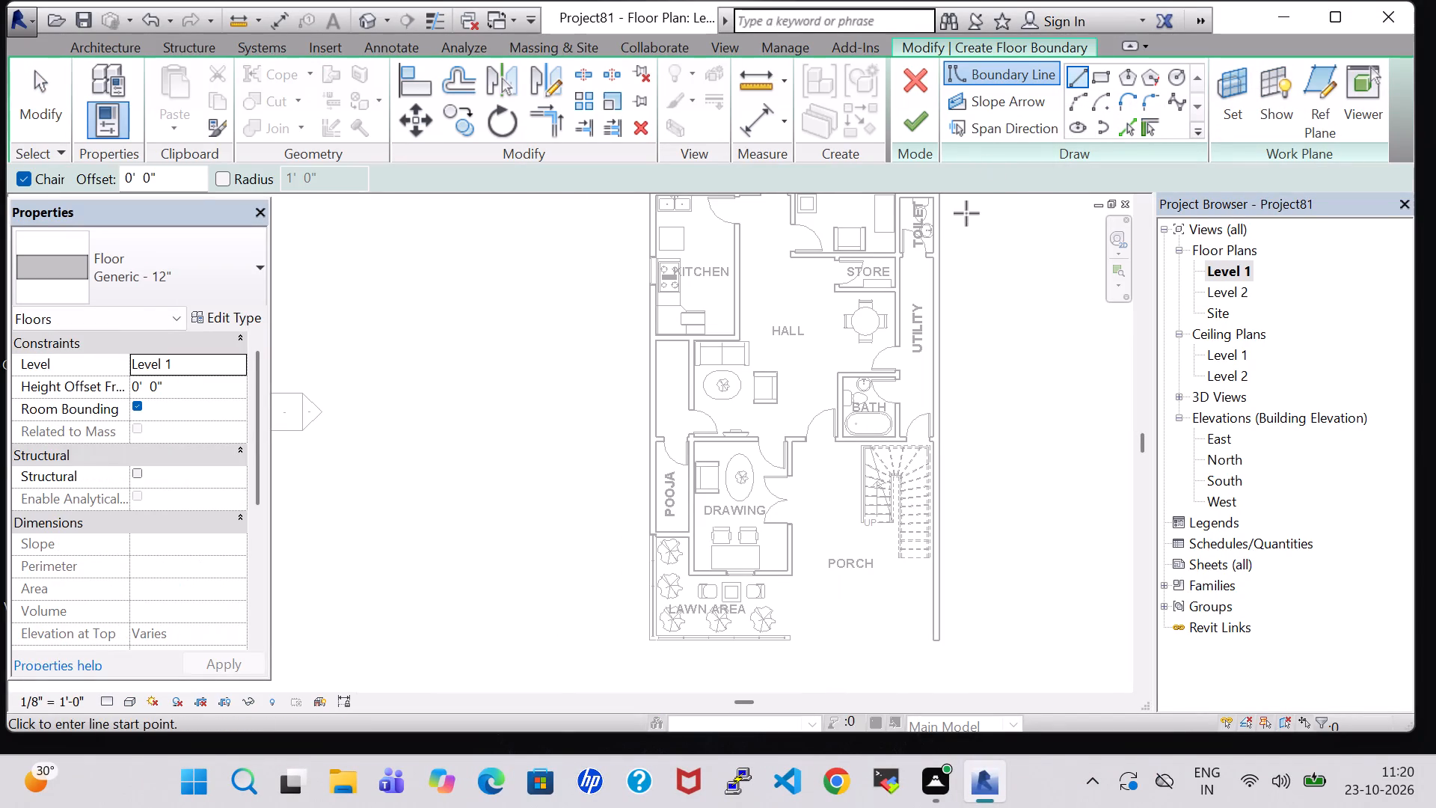
pyautogui.moveTo(966, 213); pyautogui.dragTo(1011, 387, button='middle')
pyautogui.scroll(6, 706, 243)
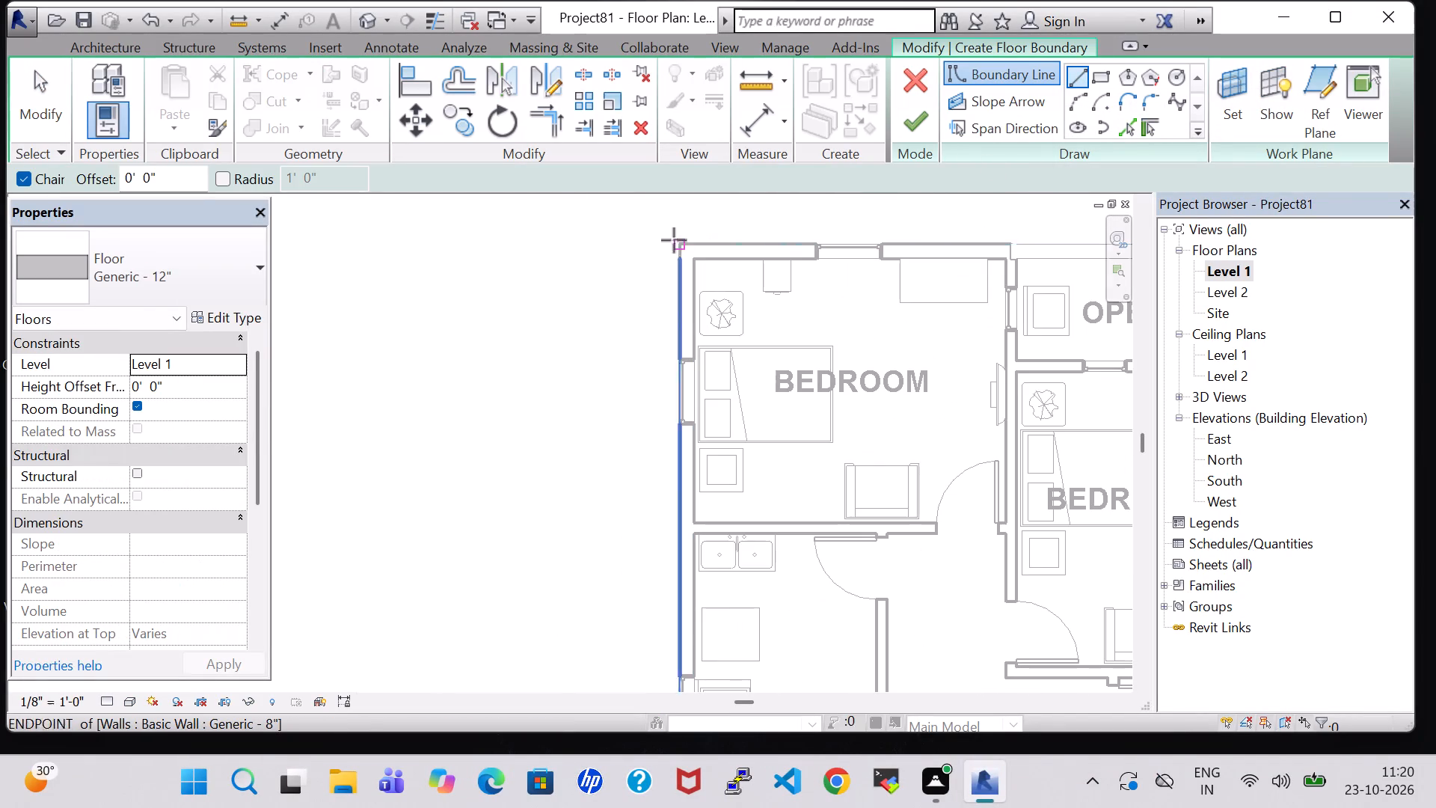
pyautogui.click(680, 245)
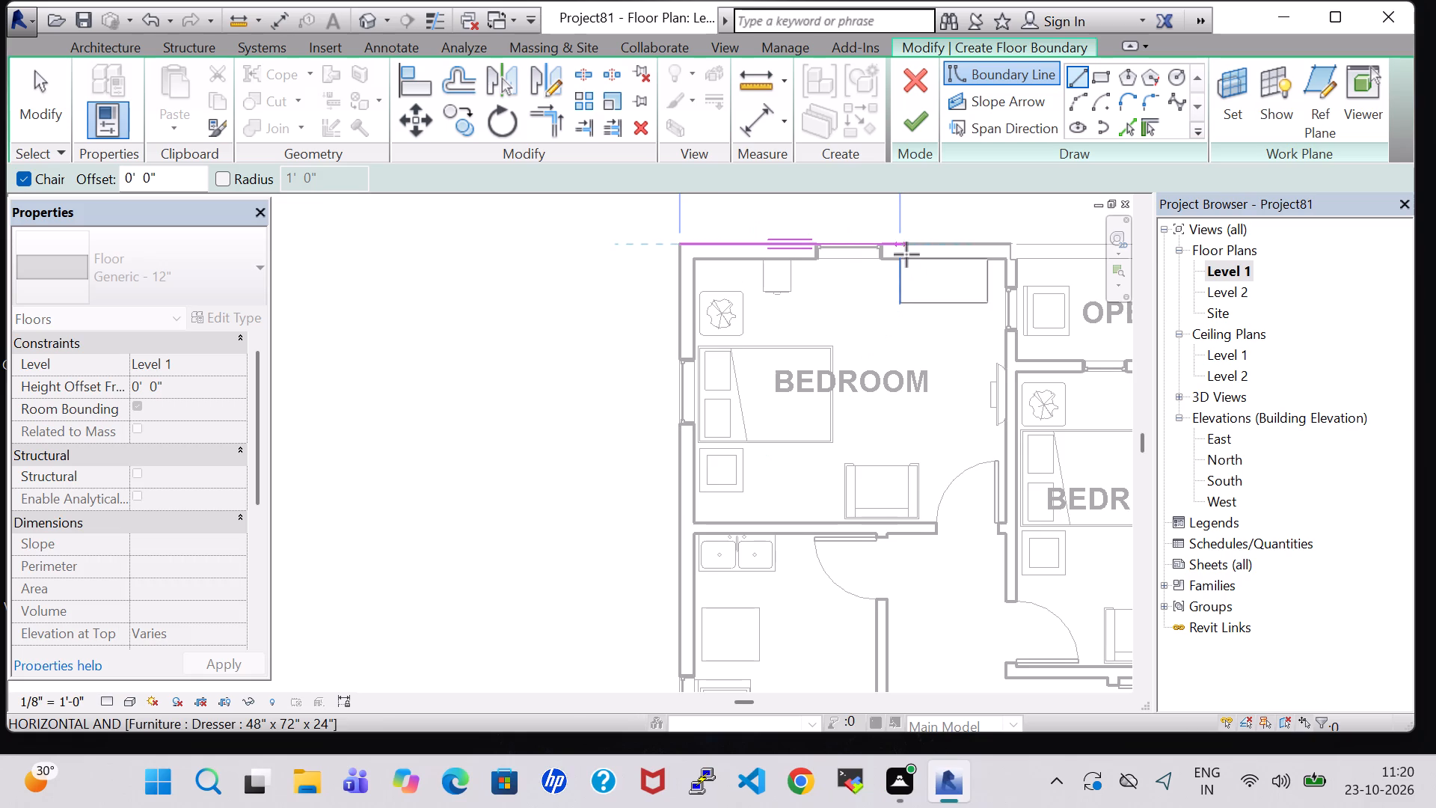
pyautogui.moveTo(906, 254); pyautogui.dragTo(664, 254, button='middle')
pyautogui.moveTo(905, 236); pyautogui.dragTo(689, 242, button='middle')
pyautogui.scroll(1, 689, 242)
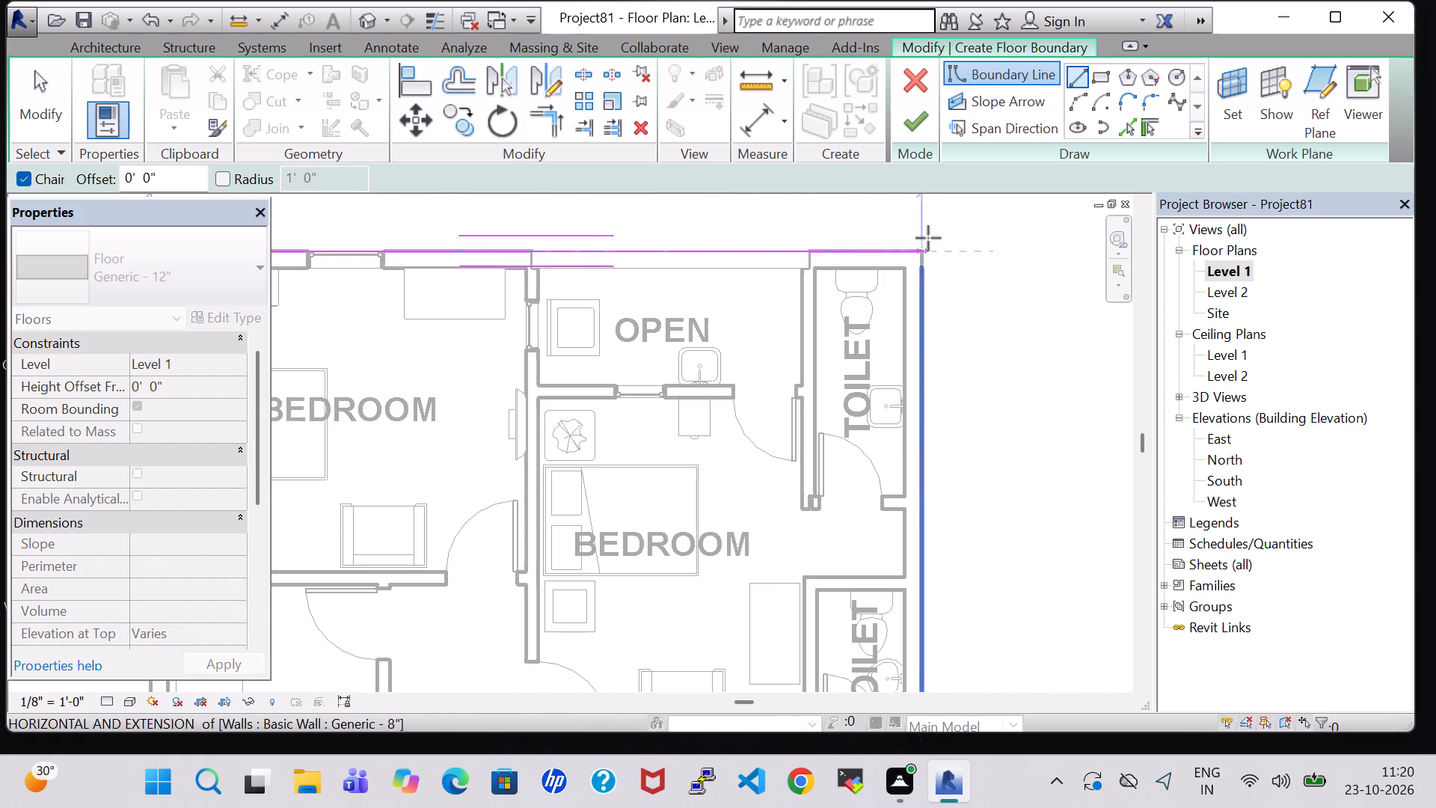
pyautogui.click(920, 253)
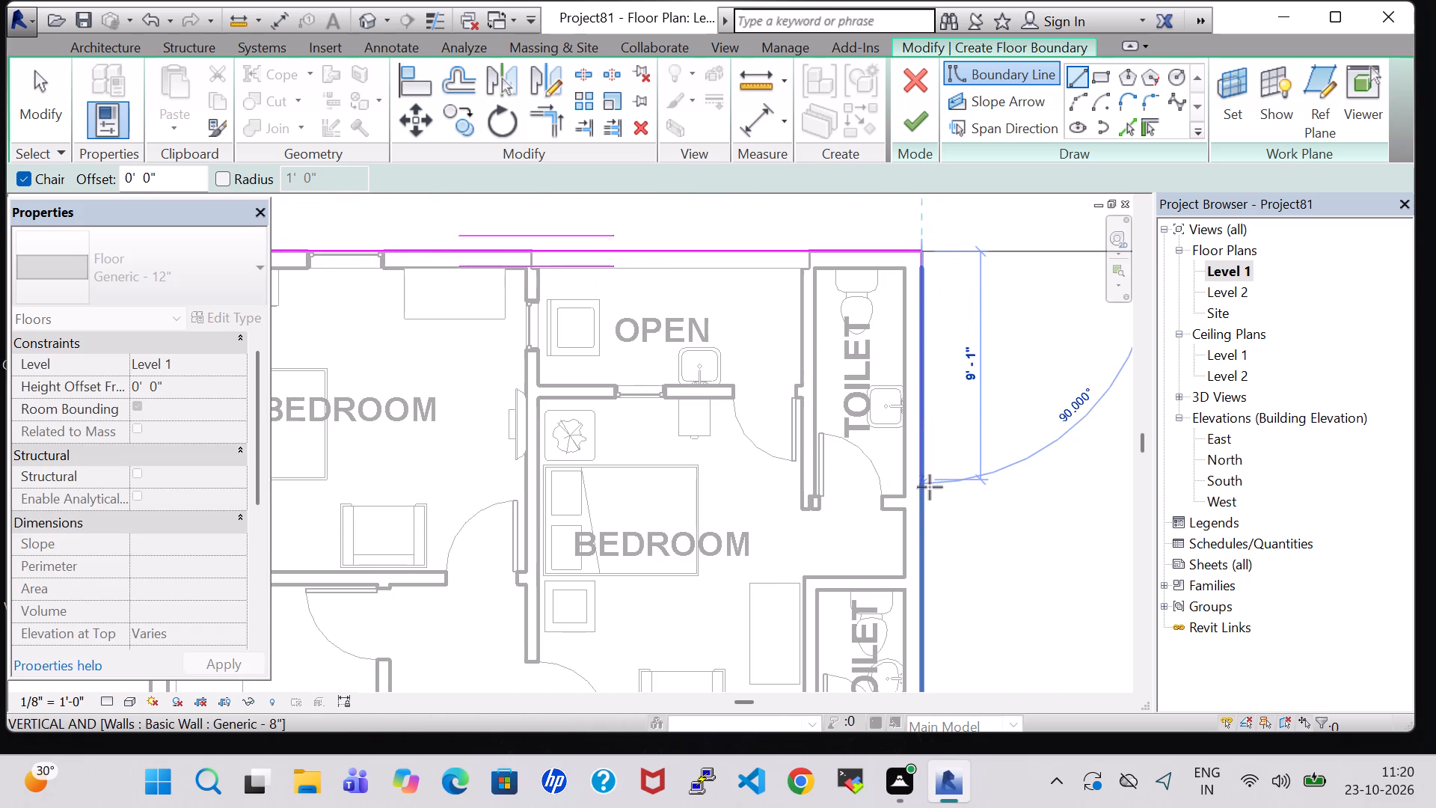
# Continue the floor boundary along the outer face of the utility-side wall to the line of the porch's rear wall.
pyautogui.moveTo(922, 534); pyautogui.dragTo(930, 287, button='middle')
pyautogui.moveTo(933, 584); pyautogui.dragTo(935, 503, button='middle')
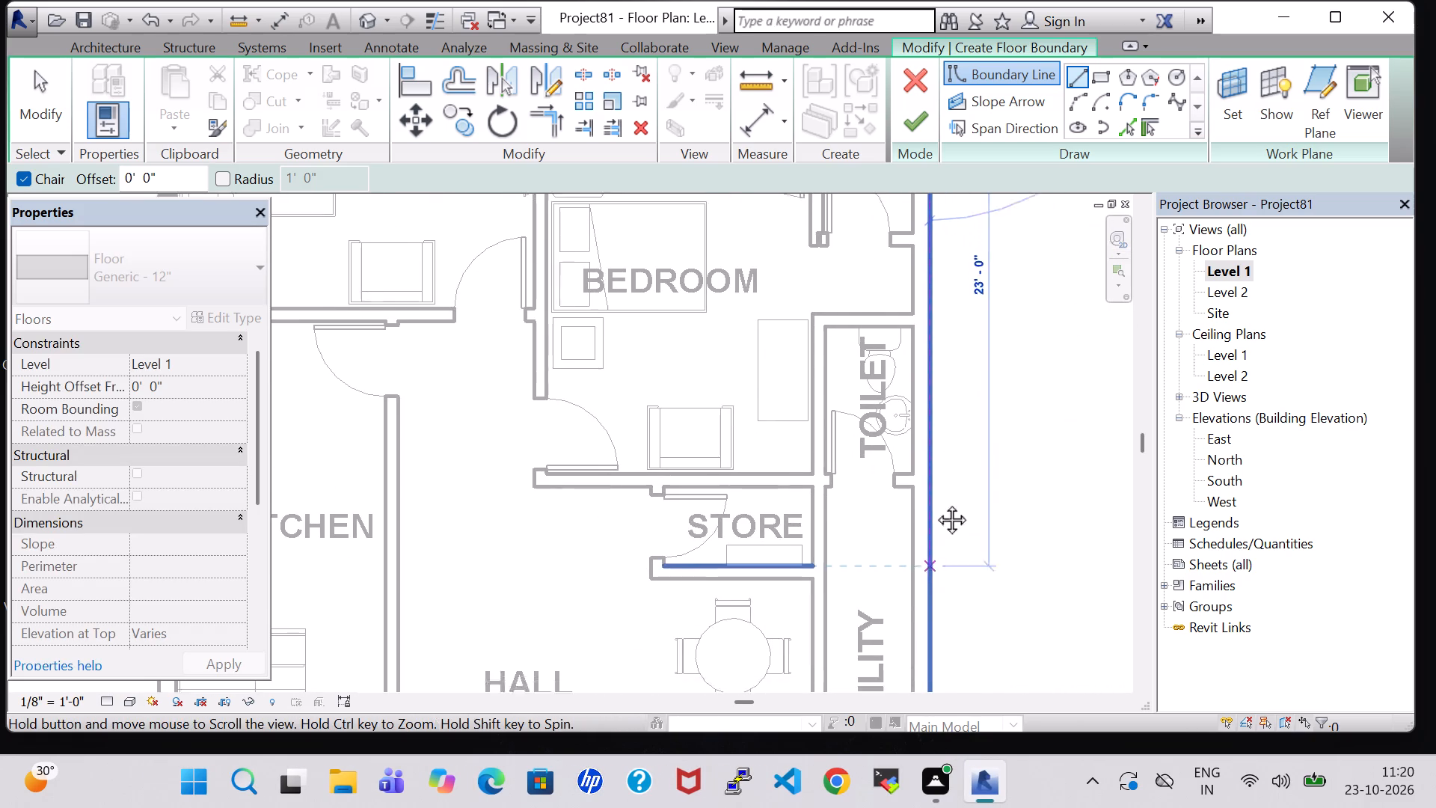
pyautogui.moveTo(935, 503); pyautogui.dragTo(970, 187, button='middle')
pyautogui.moveTo(974, 540); pyautogui.dragTo(979, 46, button='middle')
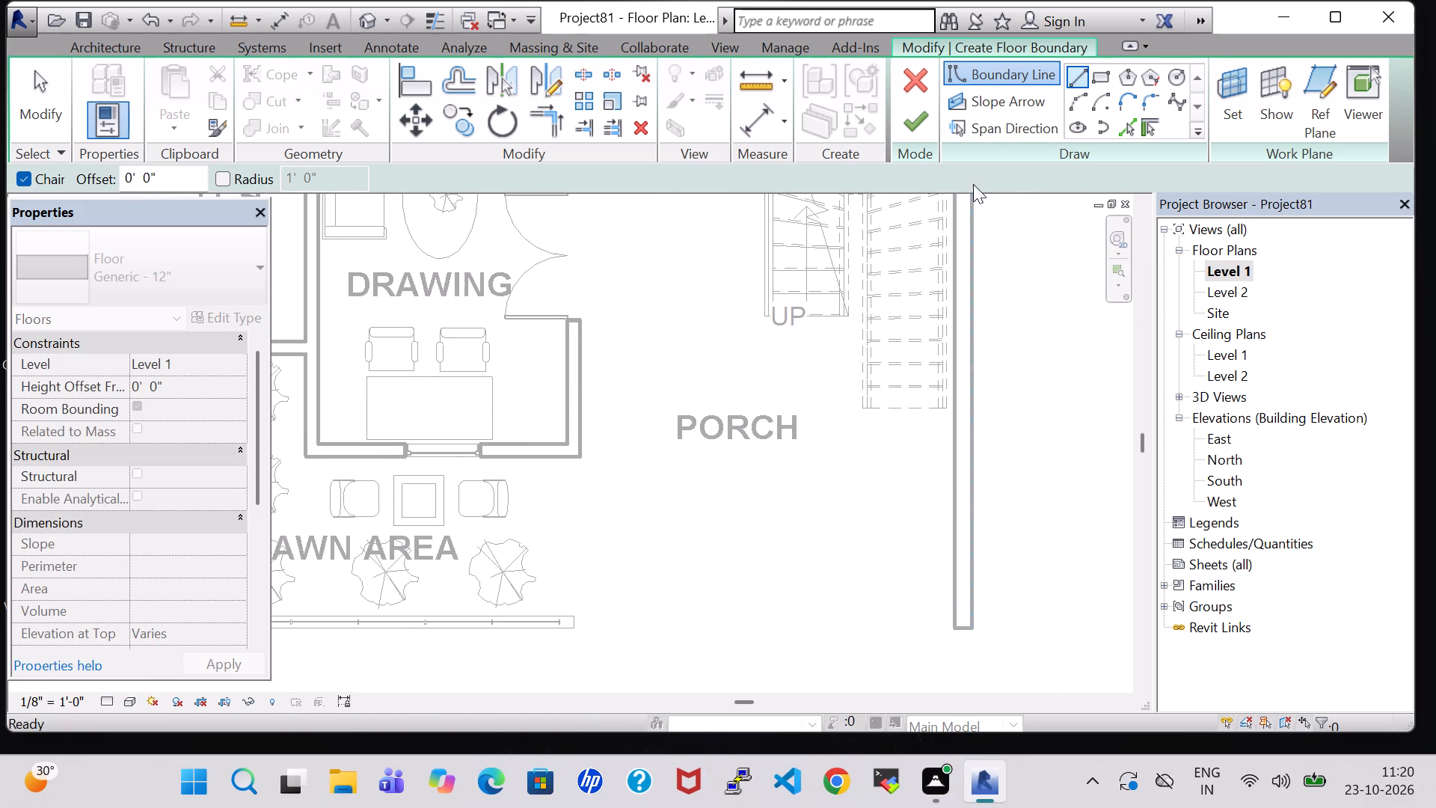
pyautogui.moveTo(972, 336); pyautogui.dragTo(976, 361, button='middle')
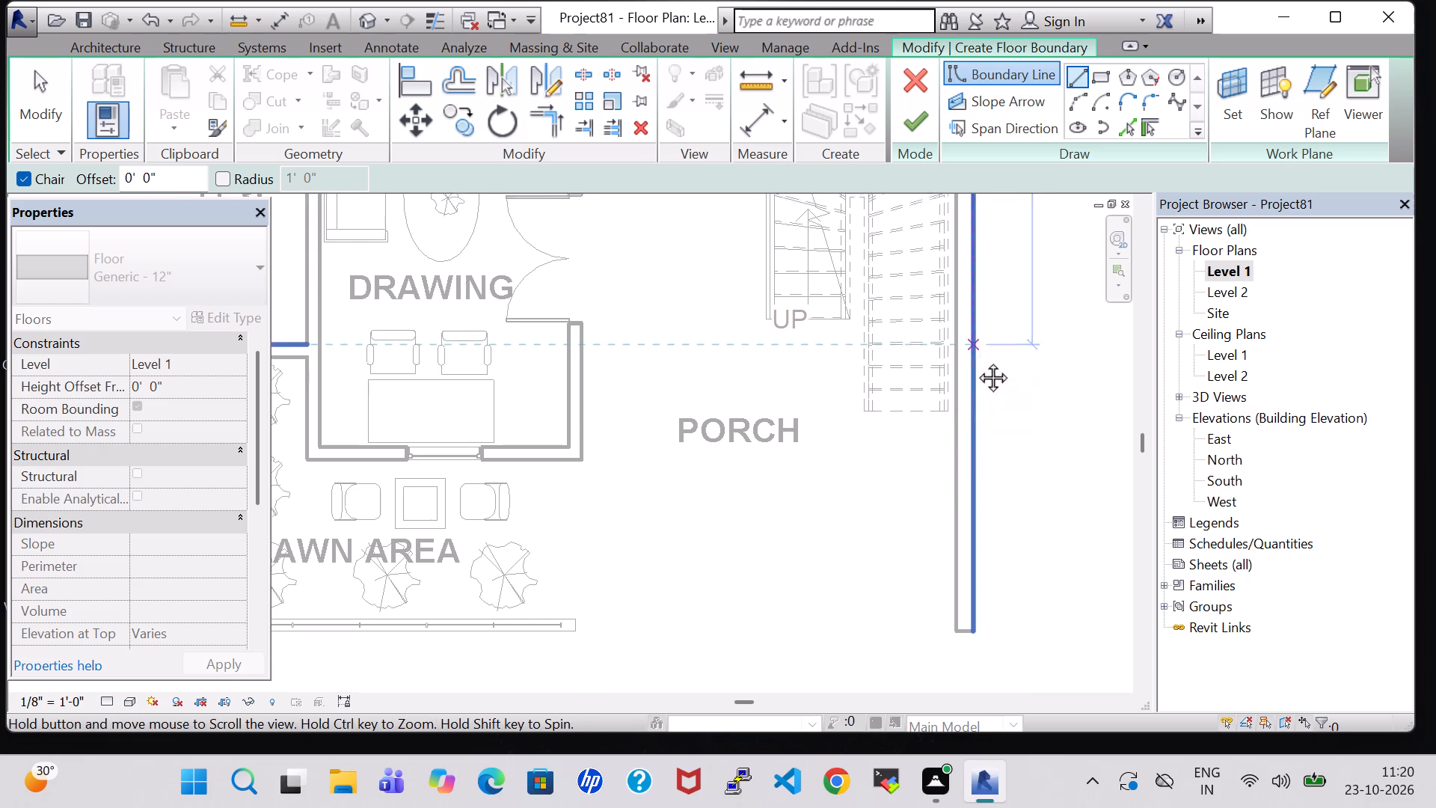
pyautogui.moveTo(976, 361); pyautogui.dragTo(984, 541, button='middle')
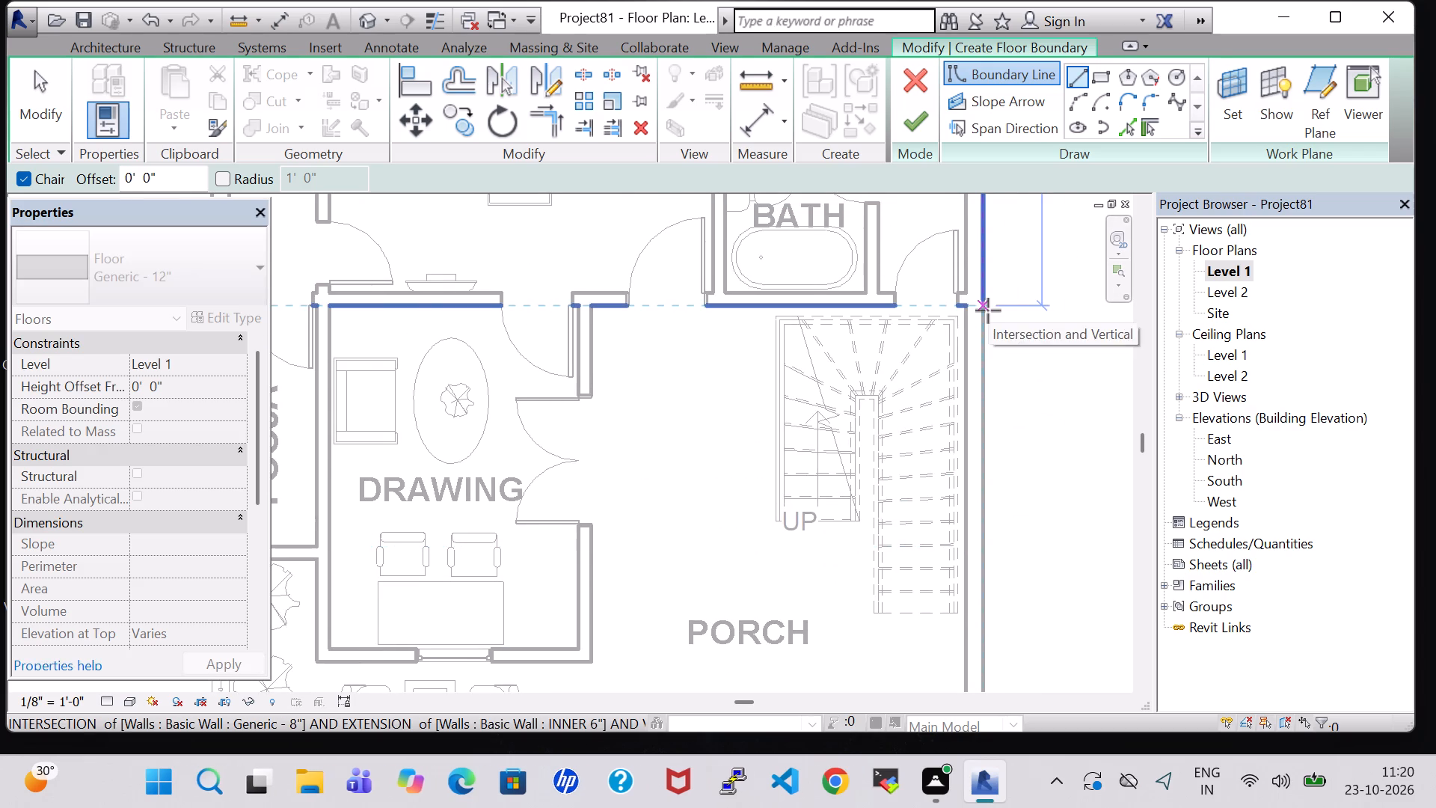
pyautogui.click(982, 307)
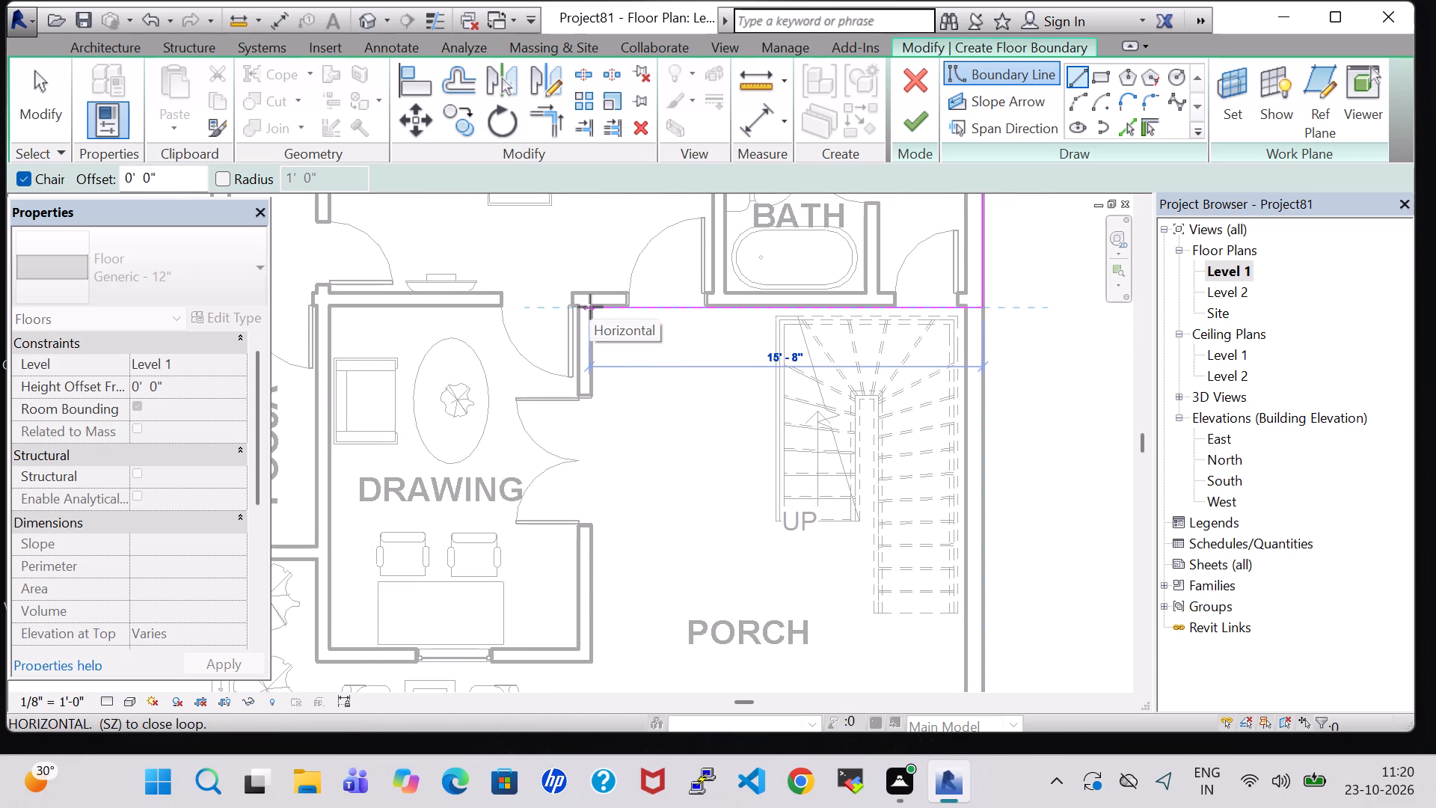
# Continue the floor boundary along the porch's rear wall, around the drawing room's outer faces, and along the pooja room's front wall to its outer corner.
pyautogui.click(592, 307)
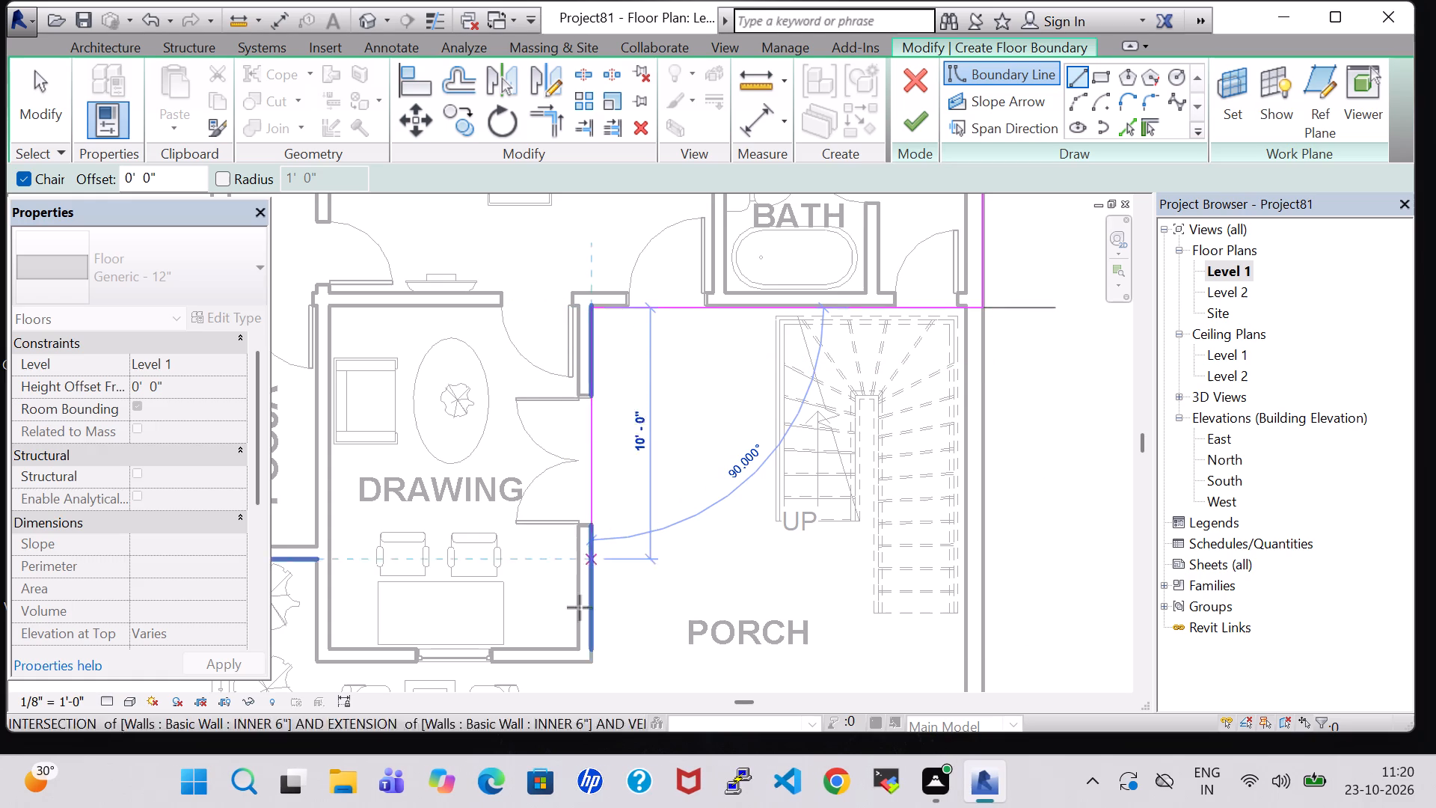
pyautogui.click(589, 661)
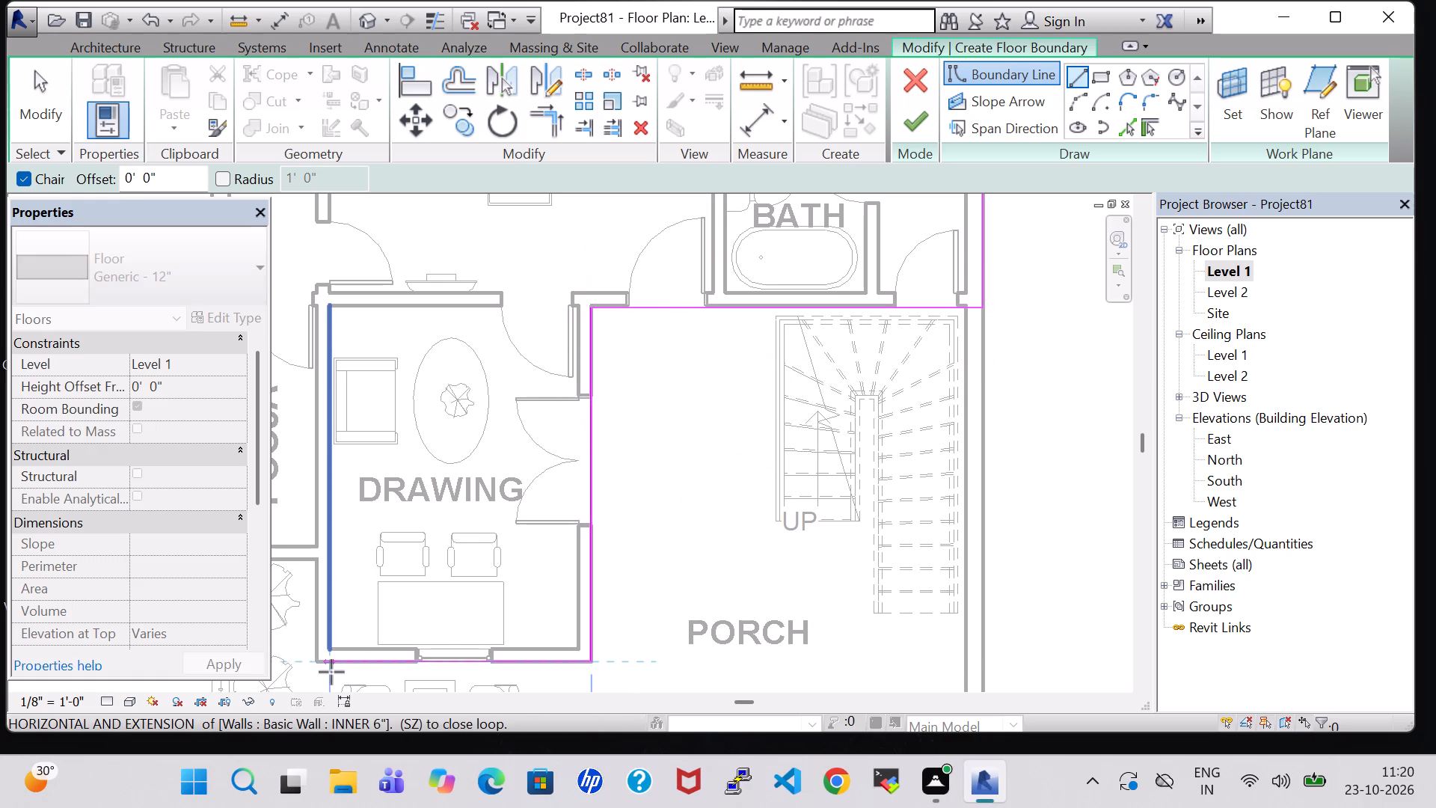
pyautogui.moveTo(323, 668); pyautogui.dragTo(574, 655, button='middle')
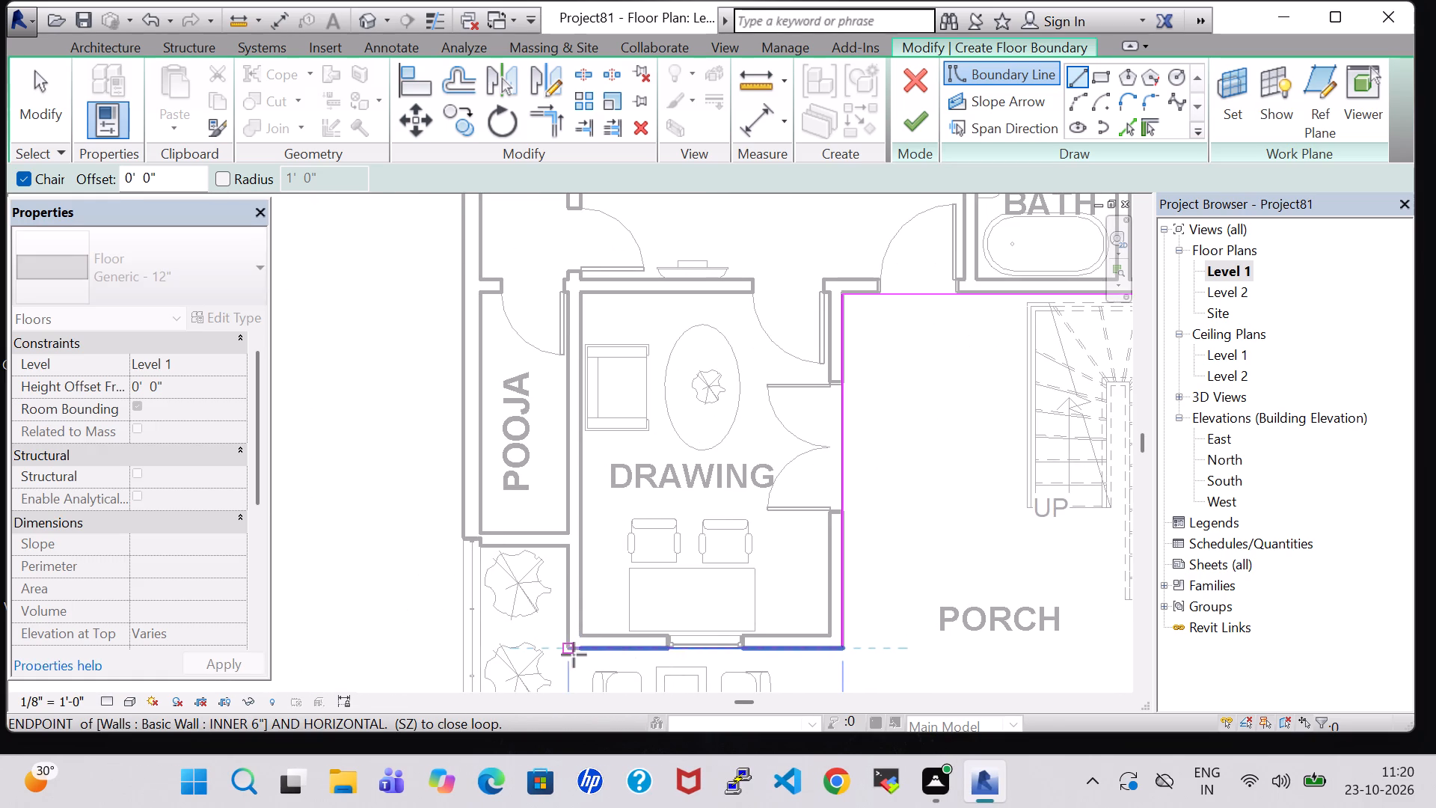
pyautogui.click(569, 650)
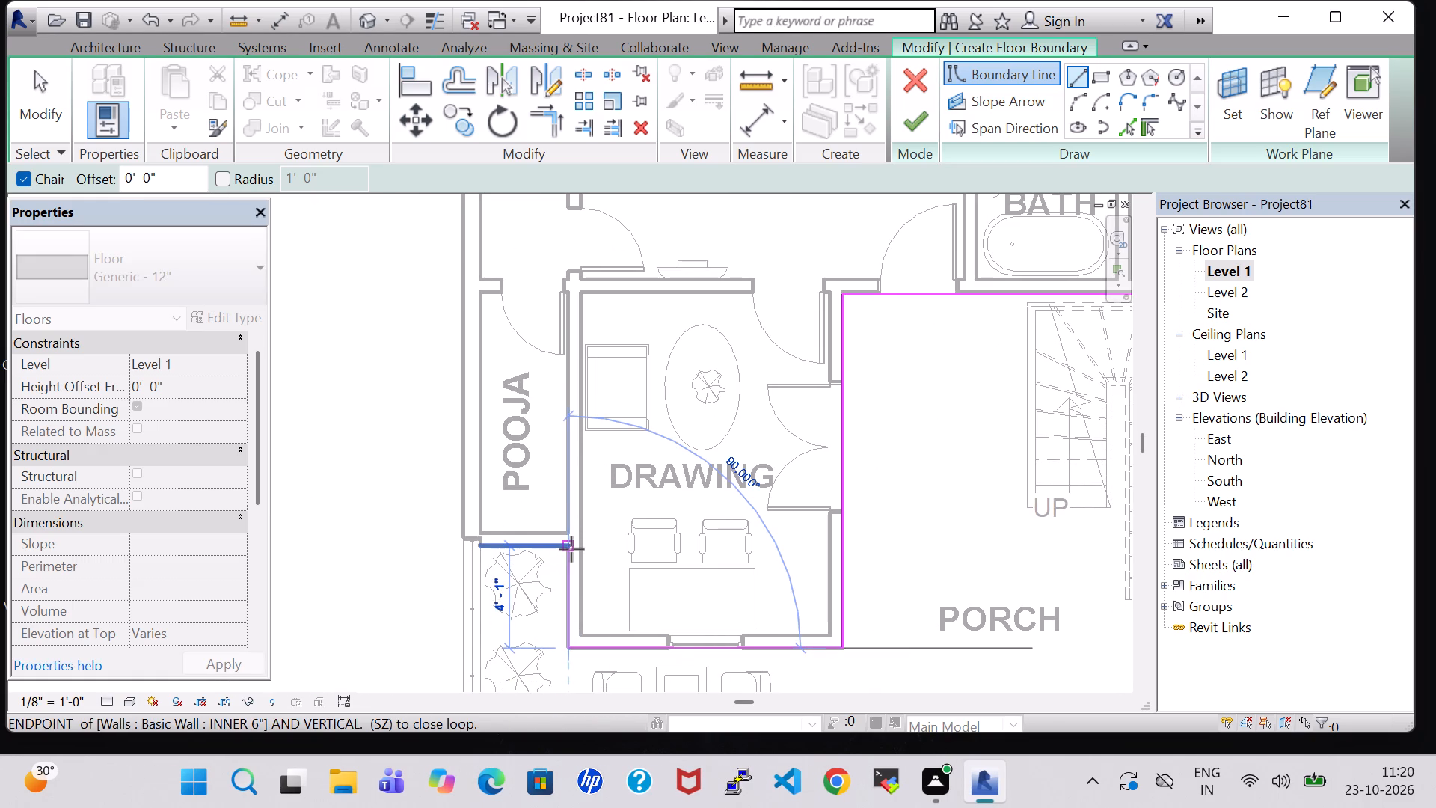
pyautogui.click(571, 549)
pyautogui.scroll(4, 467, 548)
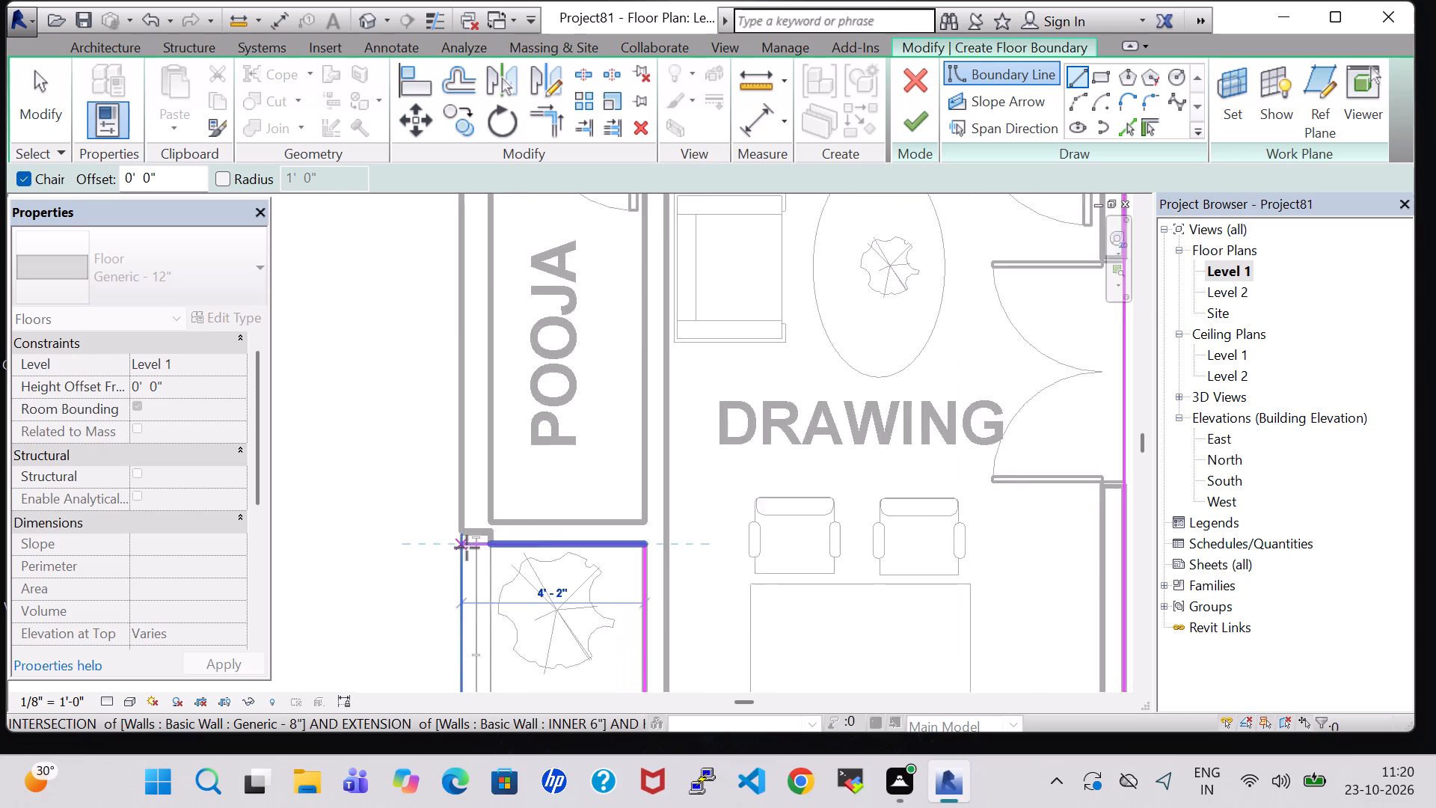
pyautogui.scroll(2, 467, 548)
pyautogui.click(458, 545)
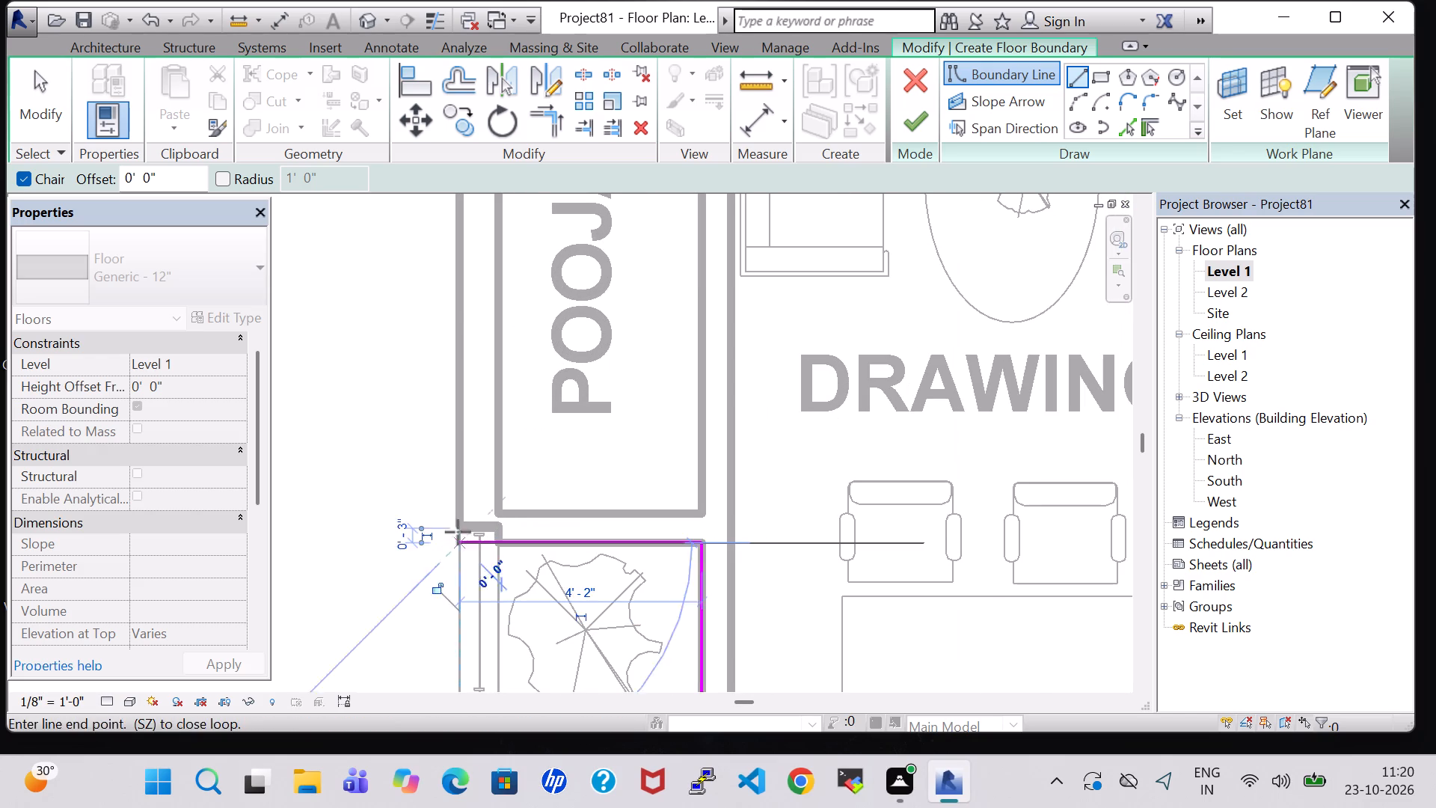
# Close the floor boundary along the pooja and kitchen side's outer wall up to the bedroom's rear corner, and finish the floor.
pyautogui.moveTo(458, 365); pyautogui.dragTo(517, 671, button='middle')
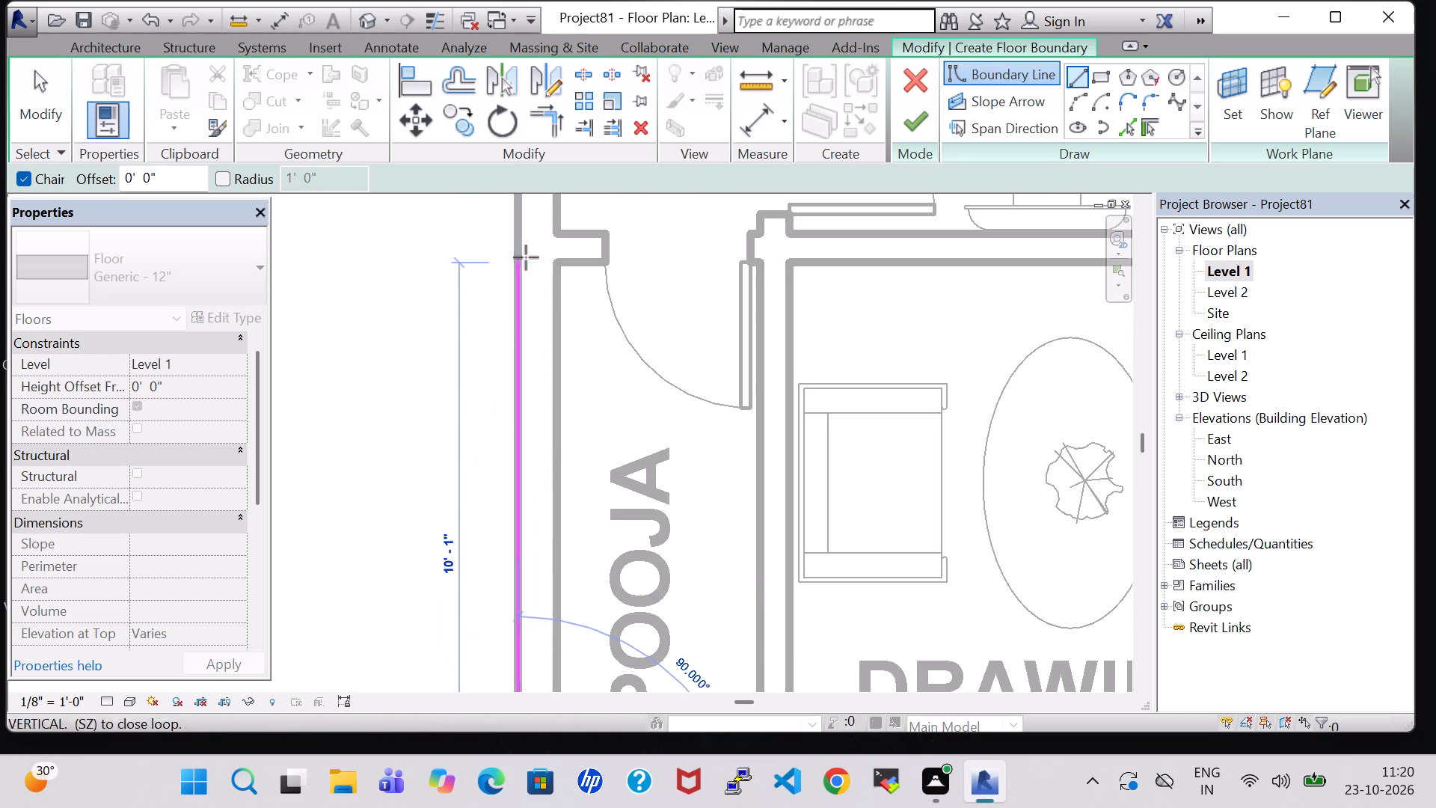
pyautogui.scroll(1, 526, 257)
pyautogui.moveTo(526, 257); pyautogui.dragTo(549, 650, button='middle')
pyautogui.moveTo(530, 338); pyautogui.dragTo(562, 661, button='middle')
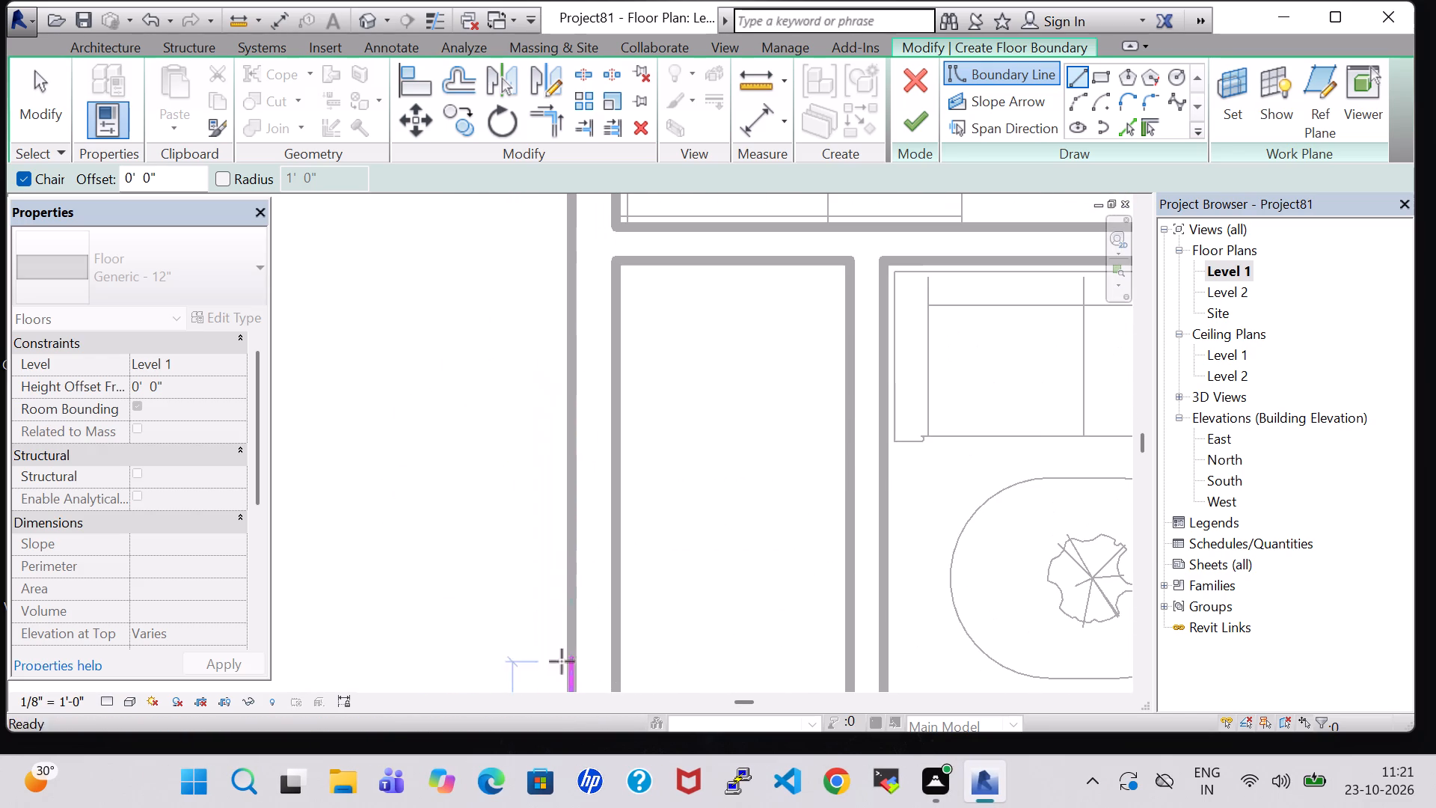
pyautogui.moveTo(577, 367); pyautogui.dragTo(607, 692, button='middle')
pyautogui.scroll(1, 601, 328)
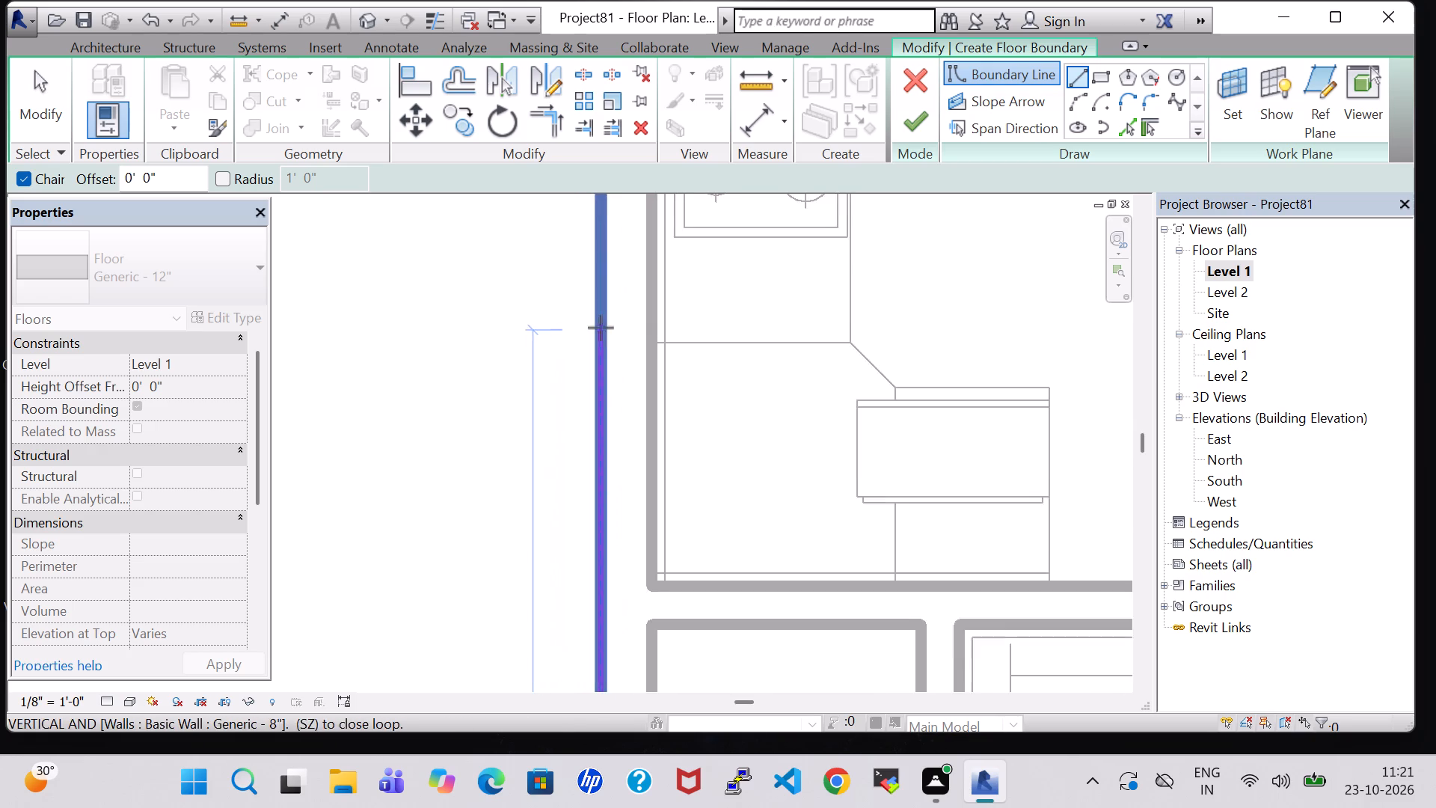
pyautogui.moveTo(601, 328); pyautogui.dragTo(613, 602, button='middle')
pyautogui.moveTo(627, 263); pyautogui.dragTo(645, 656, button='middle')
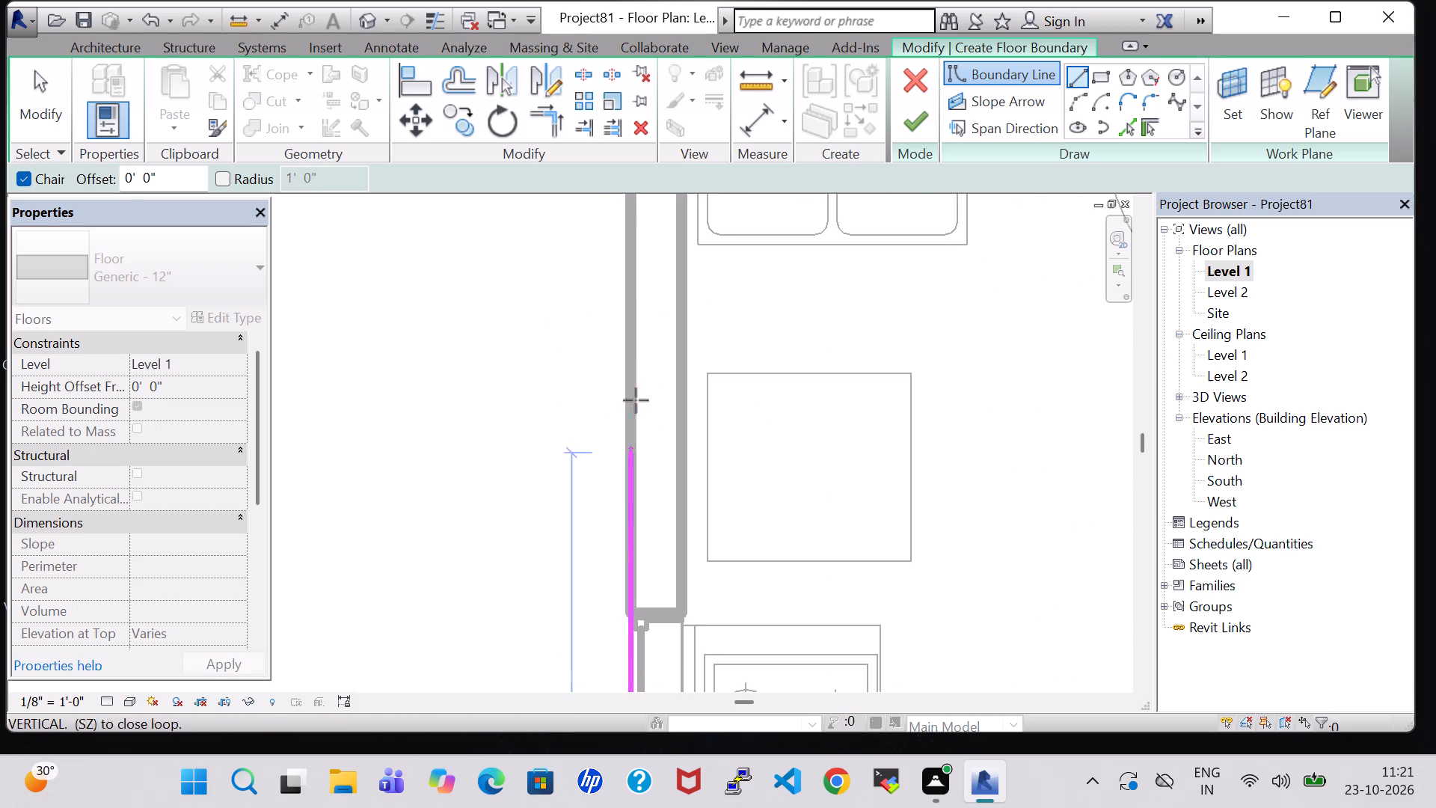
pyautogui.moveTo(630, 353); pyautogui.dragTo(610, 621, button='middle')
pyautogui.scroll(1, 611, 300)
pyautogui.moveTo(611, 299); pyautogui.dragTo(607, 640, button='middle')
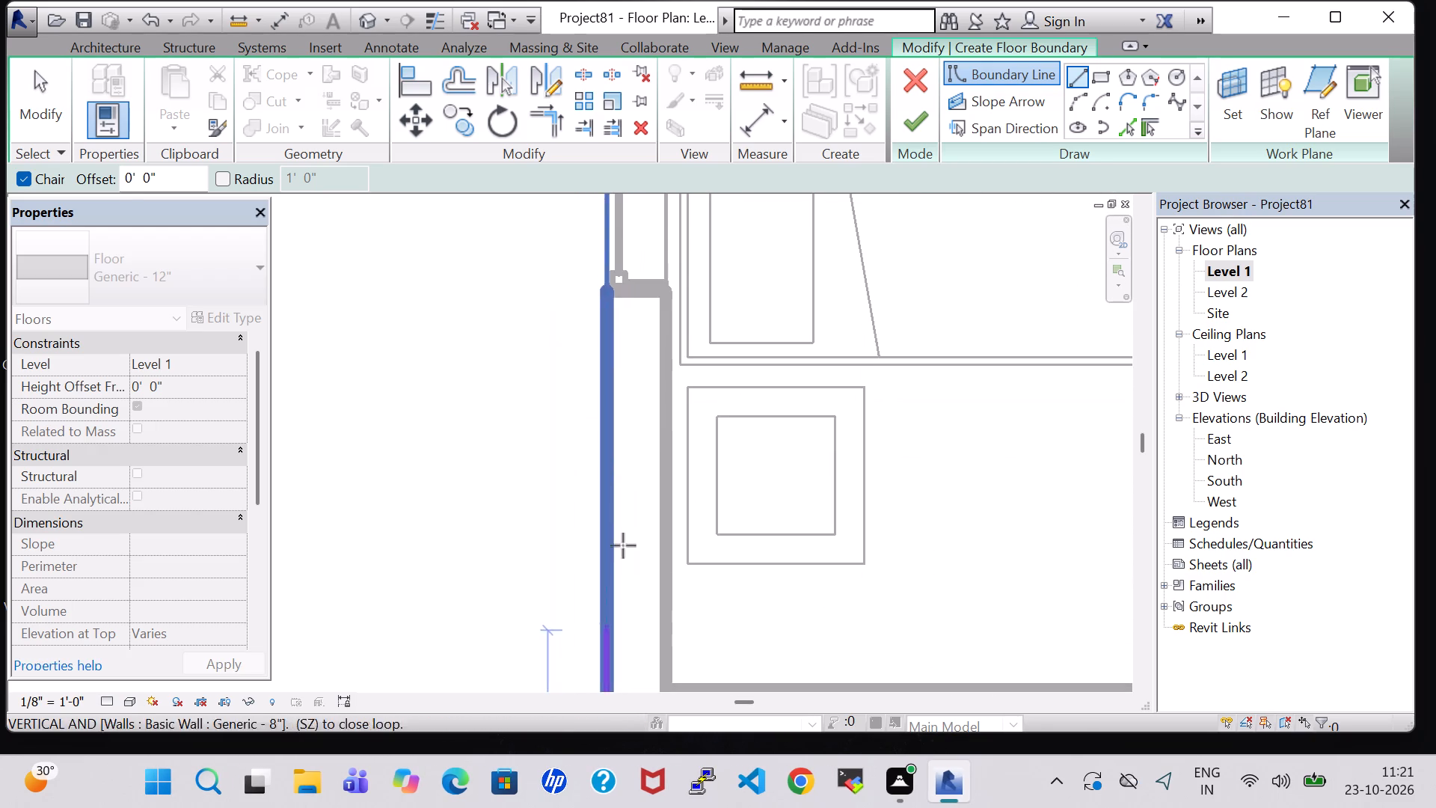
pyautogui.moveTo(619, 349); pyautogui.dragTo(613, 692, button='middle')
pyautogui.moveTo(616, 317); pyautogui.dragTo(632, 670, button='middle')
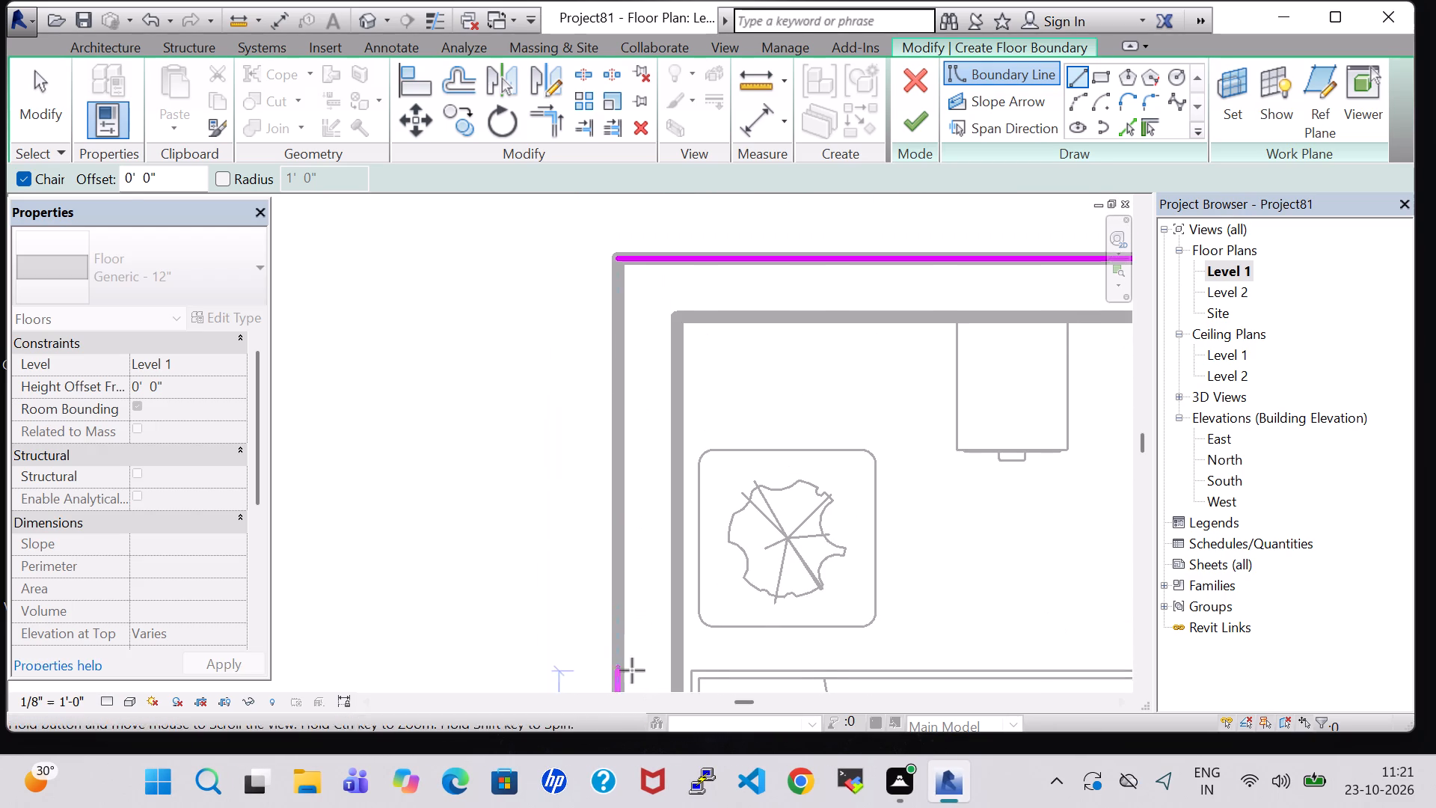
pyautogui.click(618, 256)
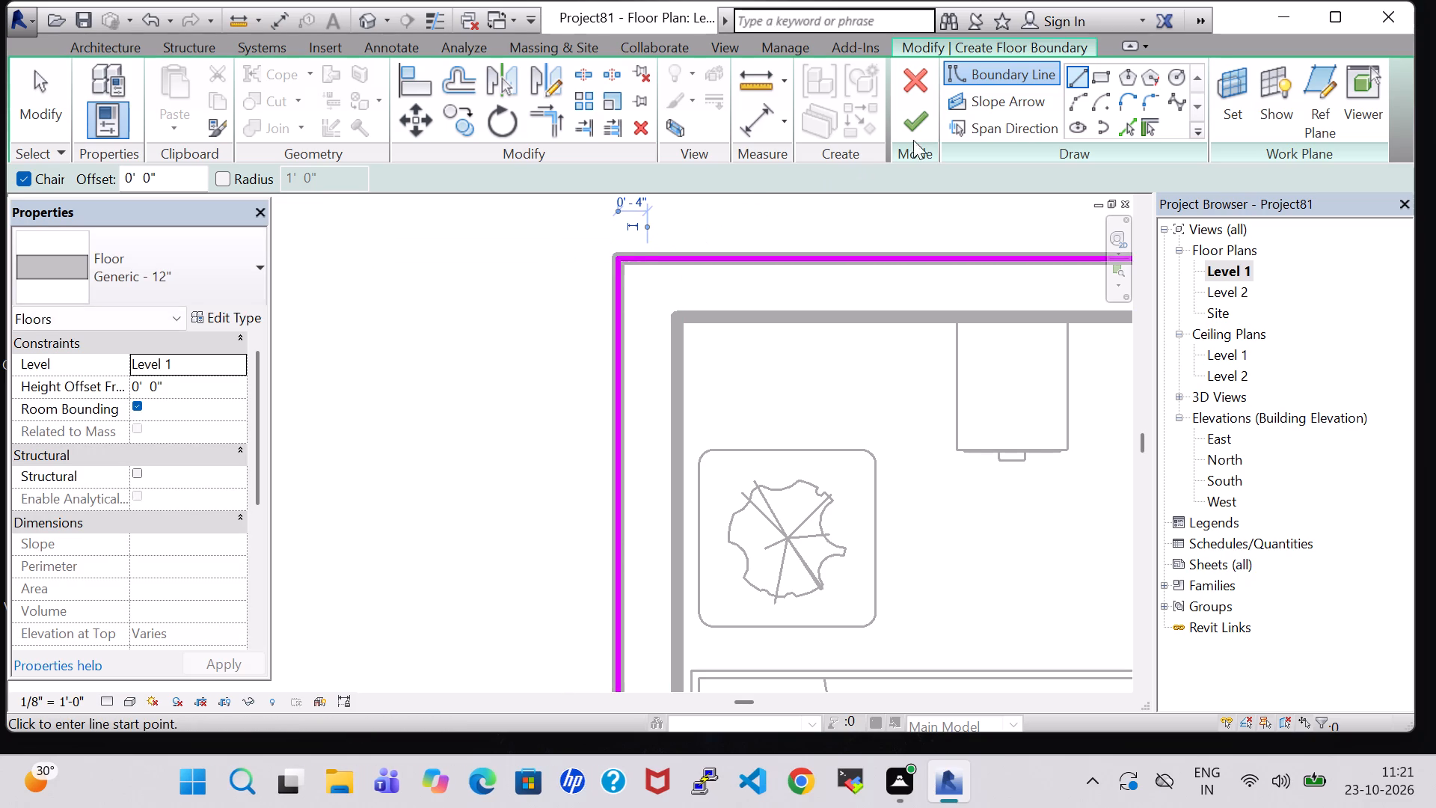
pyautogui.click(923, 117)
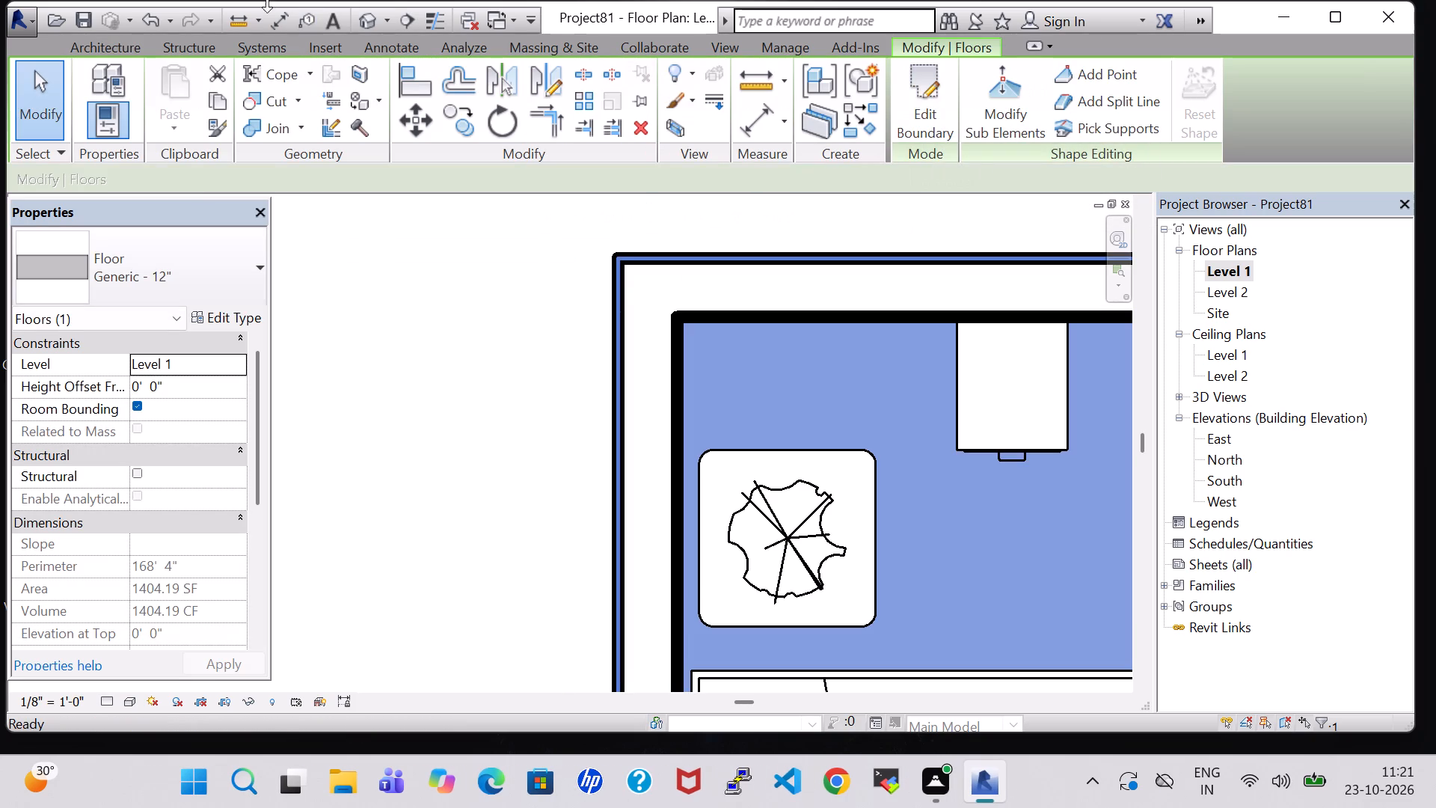
# Examine the house in 3D from the front and above, checking the floor through the porch, living area, kitchen and bedrooms.
pyautogui.click(357, 13)
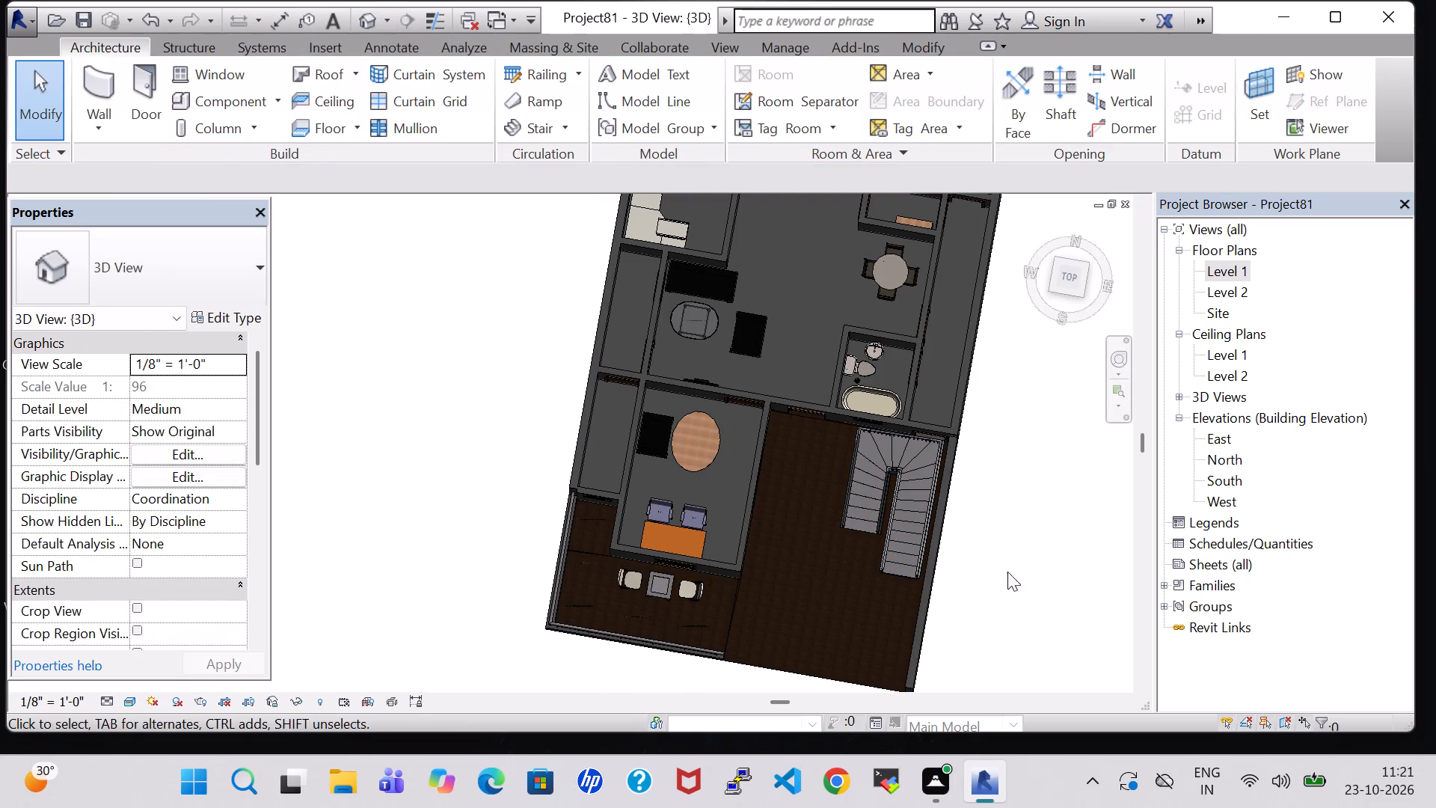
pyautogui.keyDown('shift'); pyautogui.moveTo(980, 570); pyautogui.dragTo(997, 531, button='middle'); pyautogui.keyUp('shift')
pyautogui.keyDown('shift'); pyautogui.moveTo(1001, 526); pyautogui.dragTo(1011, 484, button='middle'); pyautogui.keyUp('shift')
pyautogui.keyDown('shift'); pyautogui.moveTo(1002, 536); pyautogui.dragTo(997, 507, button='middle'); pyautogui.keyUp('shift')
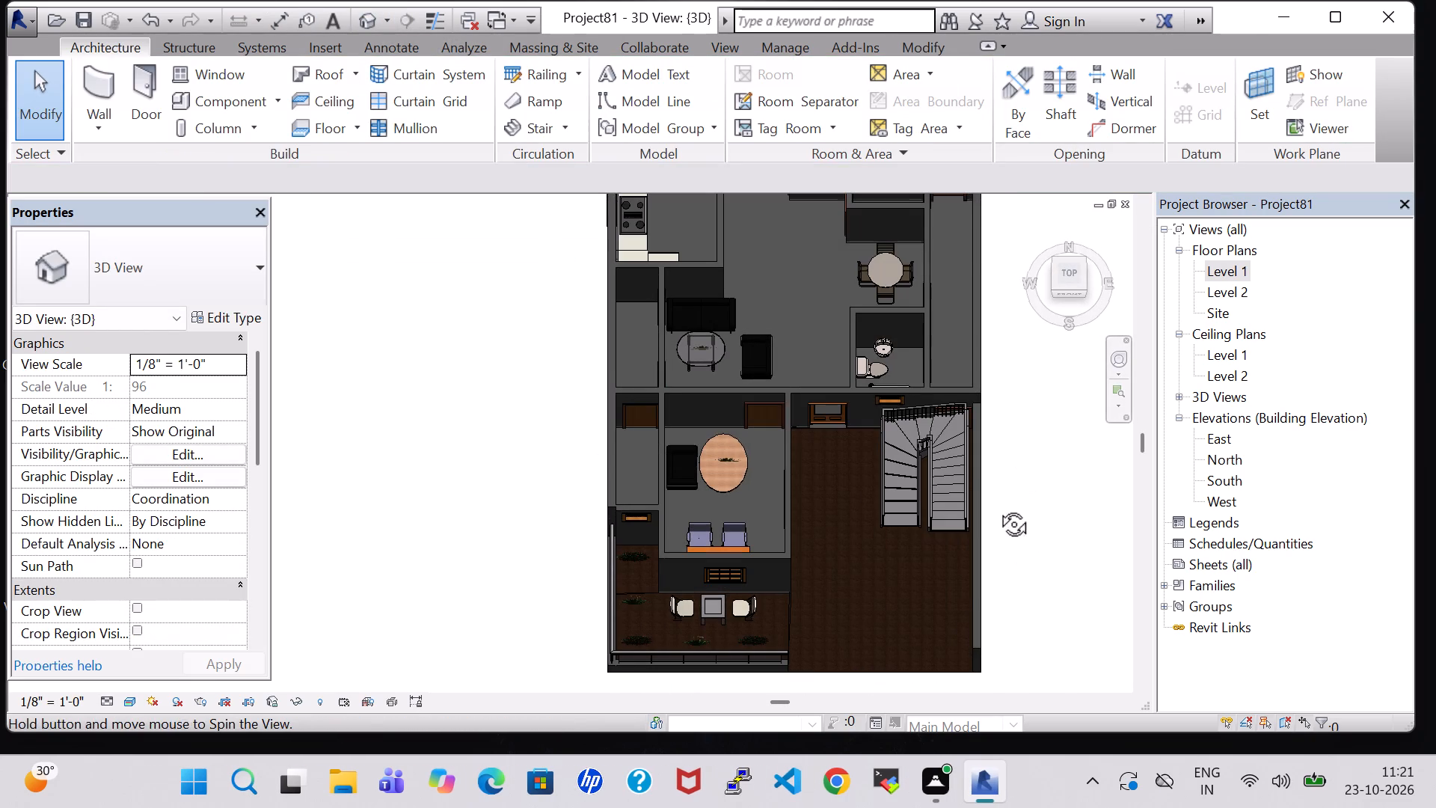
pyautogui.keyDown('shift'); pyautogui.moveTo(997, 507); pyautogui.dragTo(997, 459, button='middle'); pyautogui.keyUp('shift')
pyautogui.keyDown('shift'); pyautogui.scroll(1, 1017, 525); pyautogui.keyUp('shift')
pyautogui.keyDown('shift'); pyautogui.moveTo(1017, 525); pyautogui.dragTo(1021, 462, button='middle'); pyautogui.keyUp('shift')
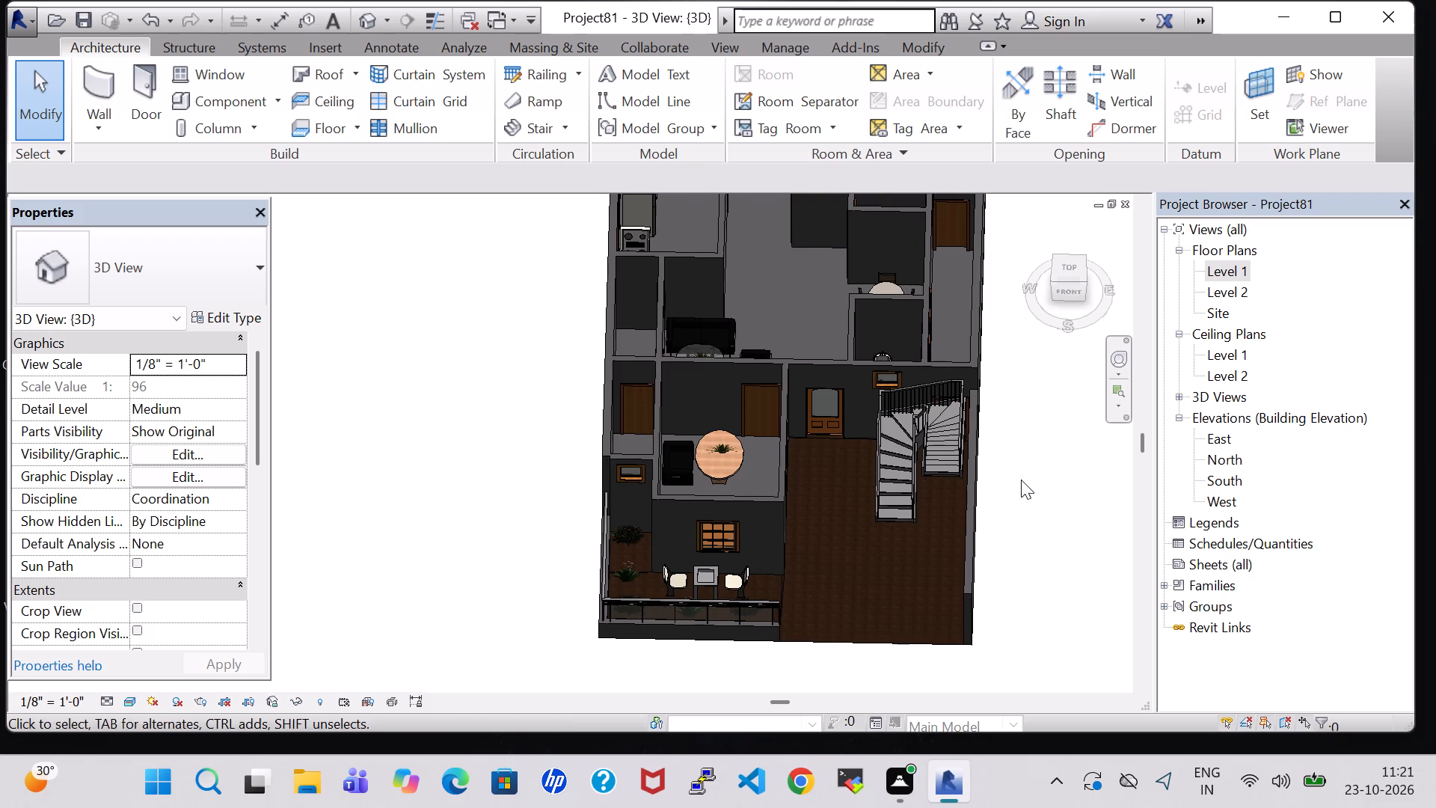
pyautogui.moveTo(1011, 554); pyautogui.dragTo(1022, 485, button='middle')
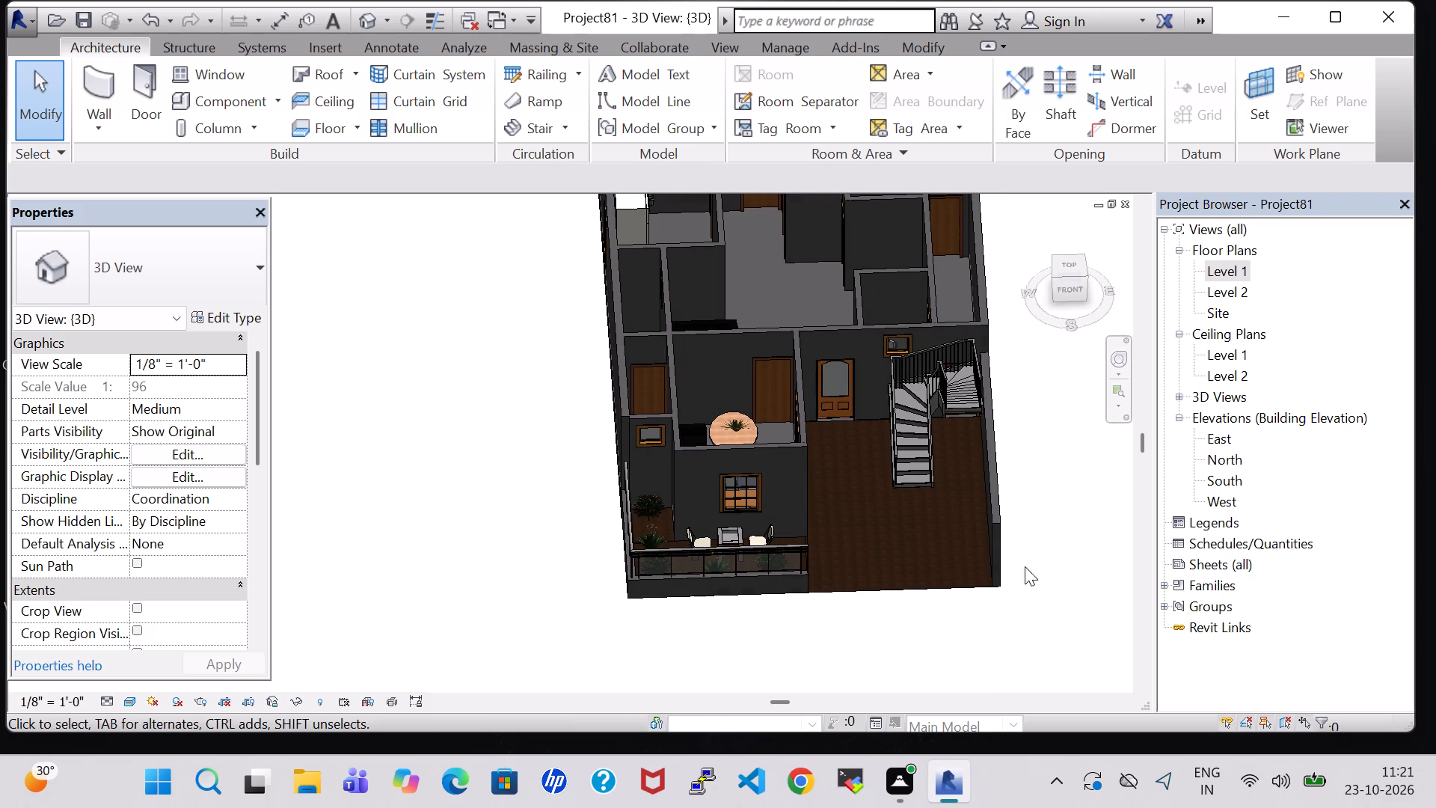
pyautogui.click(901, 627)
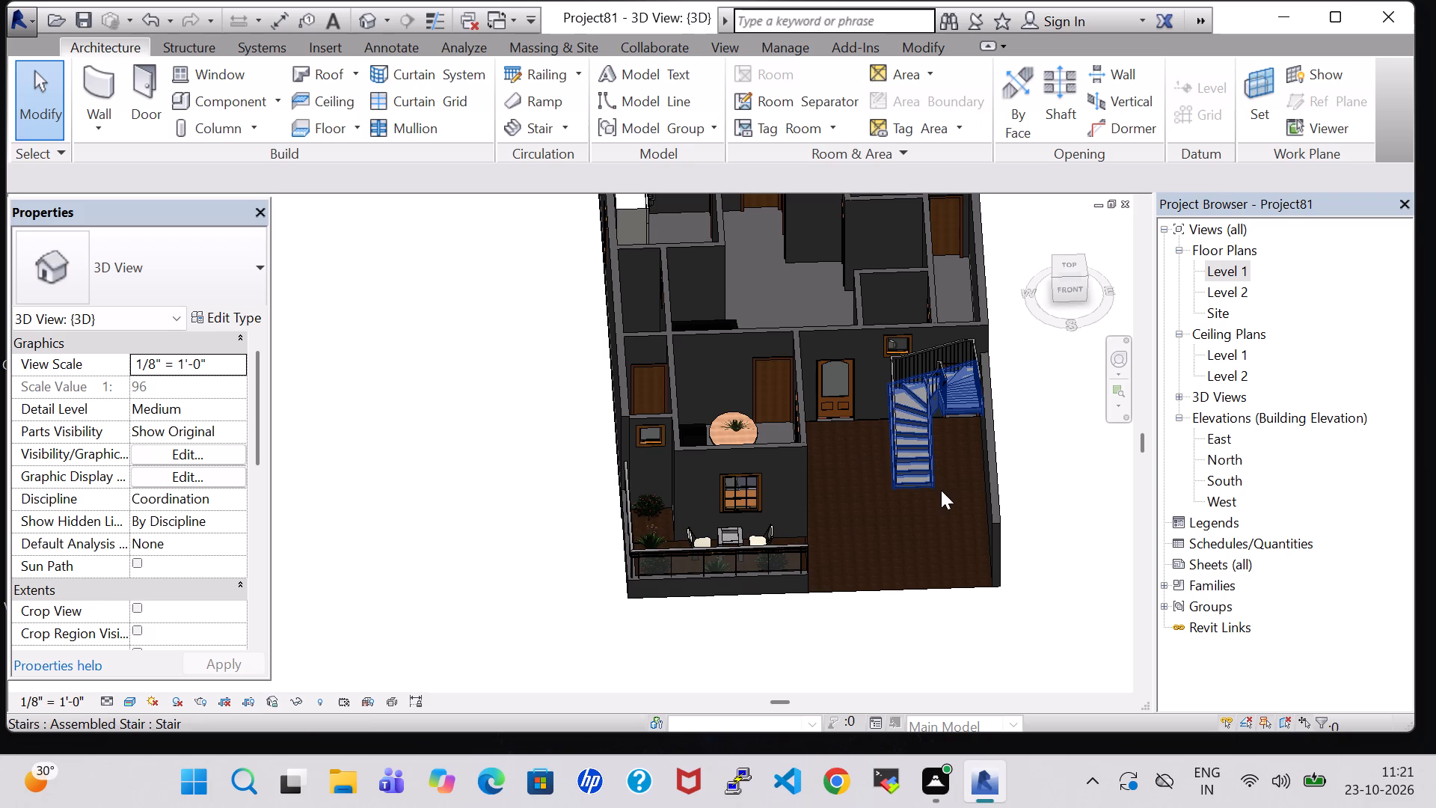
pyautogui.keyDown('shift'); pyautogui.moveTo(1008, 431); pyautogui.dragTo(973, 447, button='middle'); pyautogui.keyUp('shift')
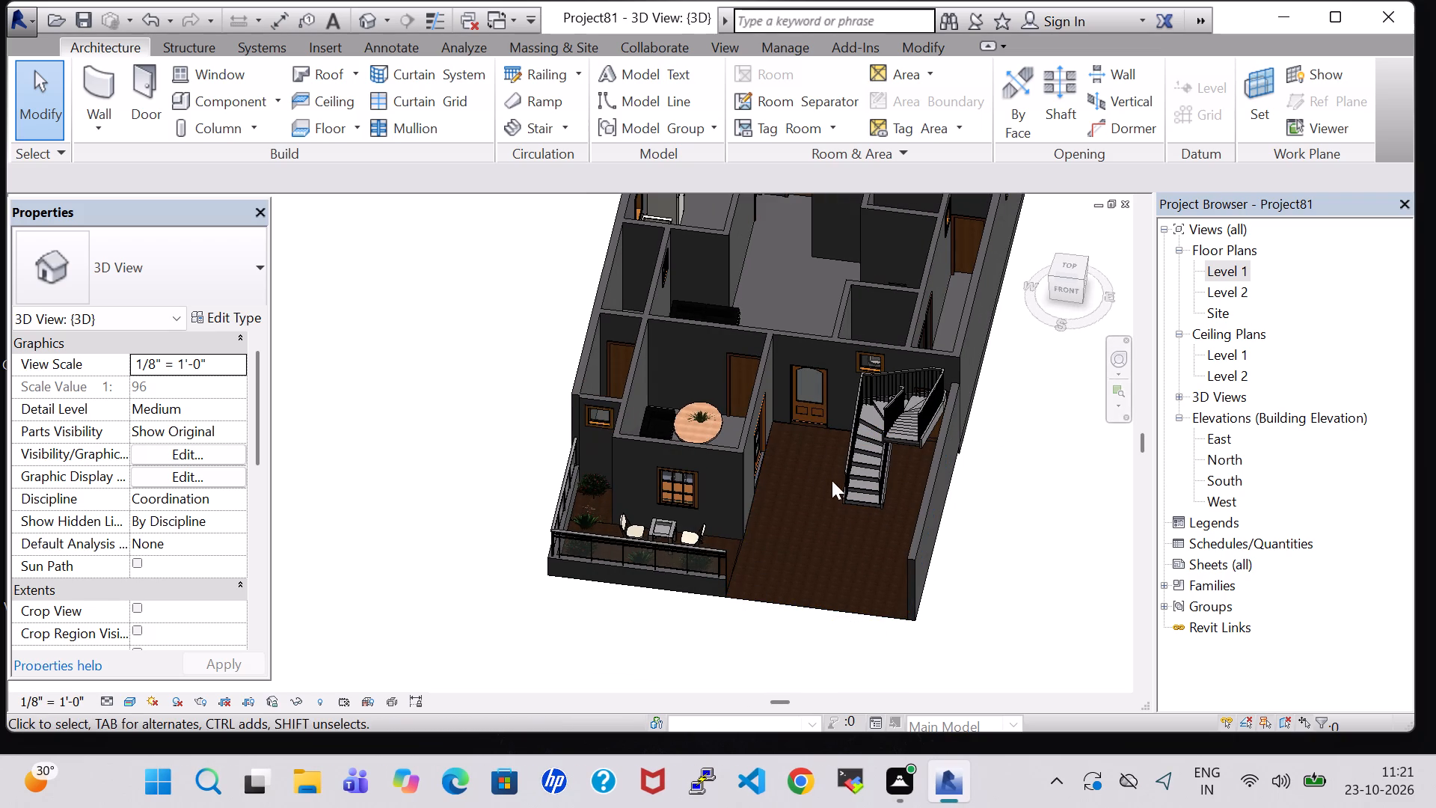
pyautogui.moveTo(790, 304); pyautogui.dragTo(806, 447, button='middle')
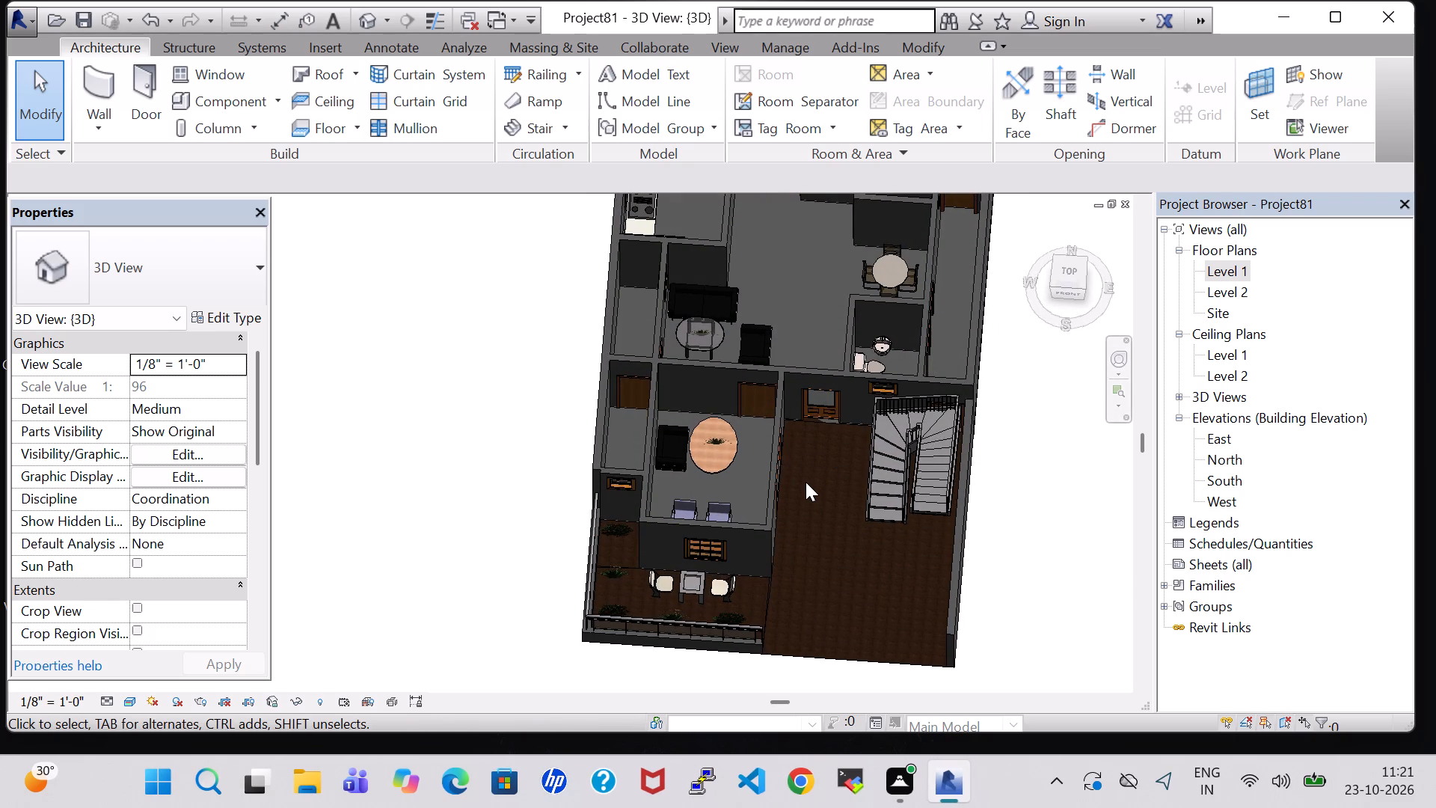
pyautogui.scroll(1, 813, 331)
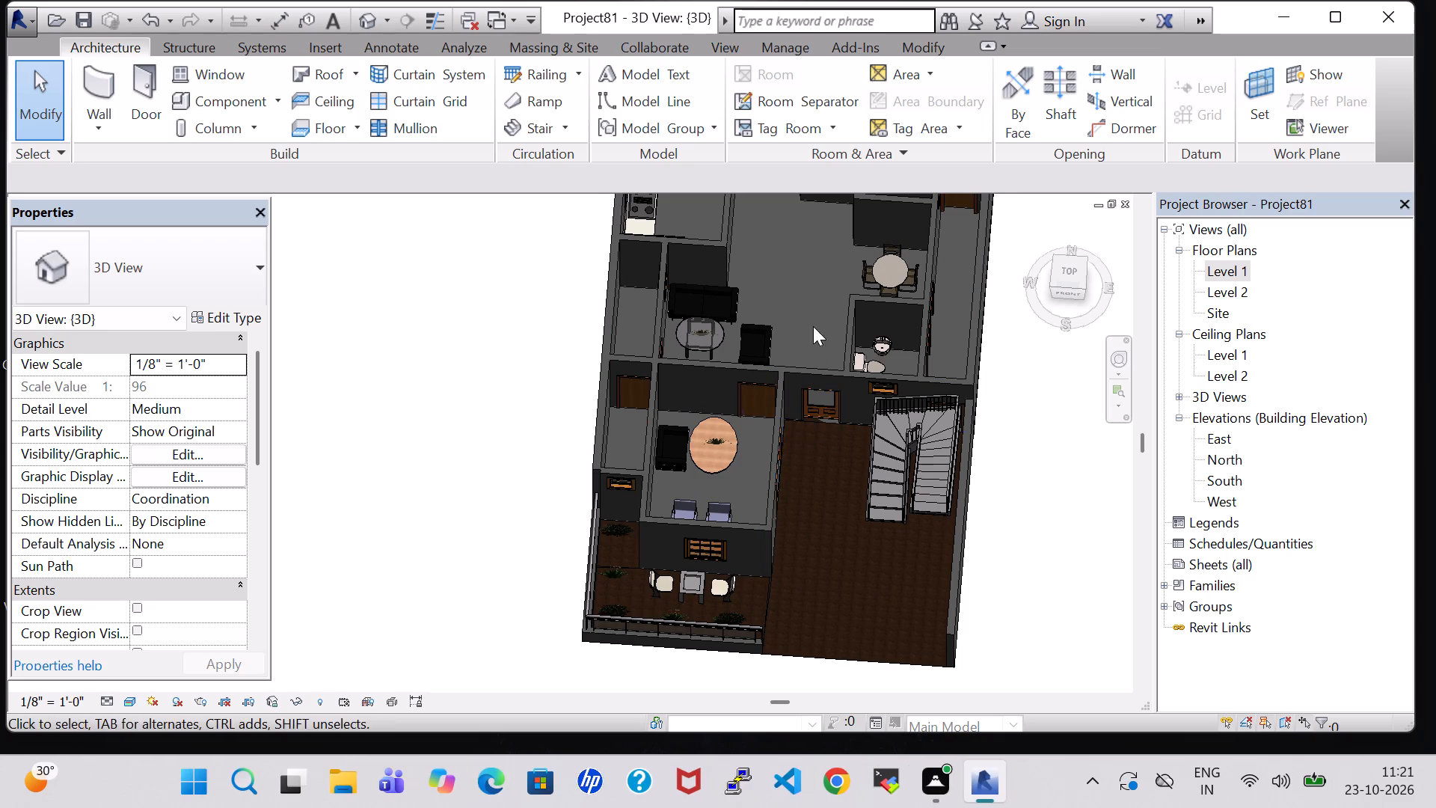
pyautogui.keyDown('shift'); pyautogui.moveTo(813, 326); pyautogui.dragTo(803, 459, button='middle'); pyautogui.keyUp('shift')
pyautogui.moveTo(789, 257); pyautogui.dragTo(791, 257, button='middle')
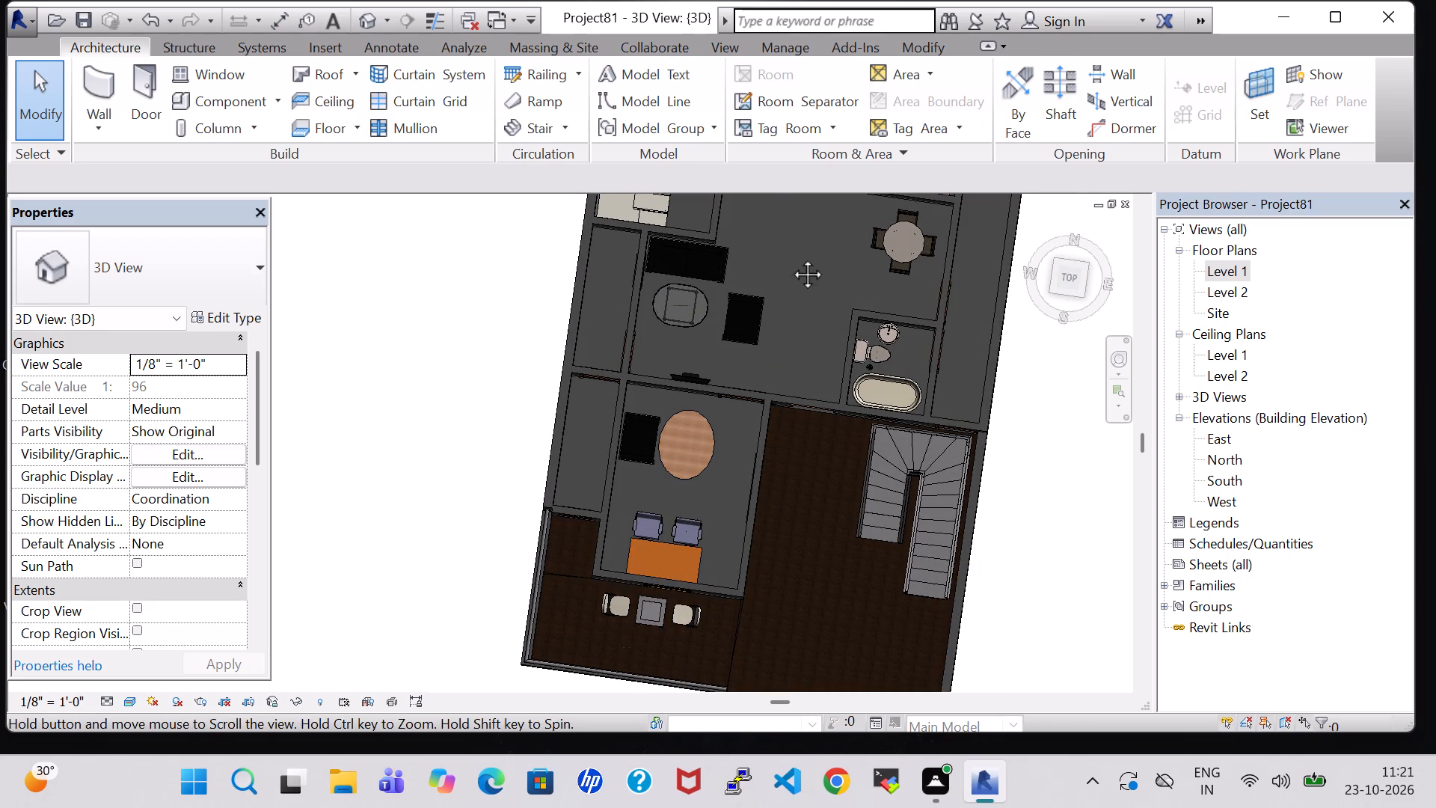
pyautogui.moveTo(791, 257); pyautogui.dragTo(821, 429, button='middle')
pyautogui.scroll(1, 821, 429)
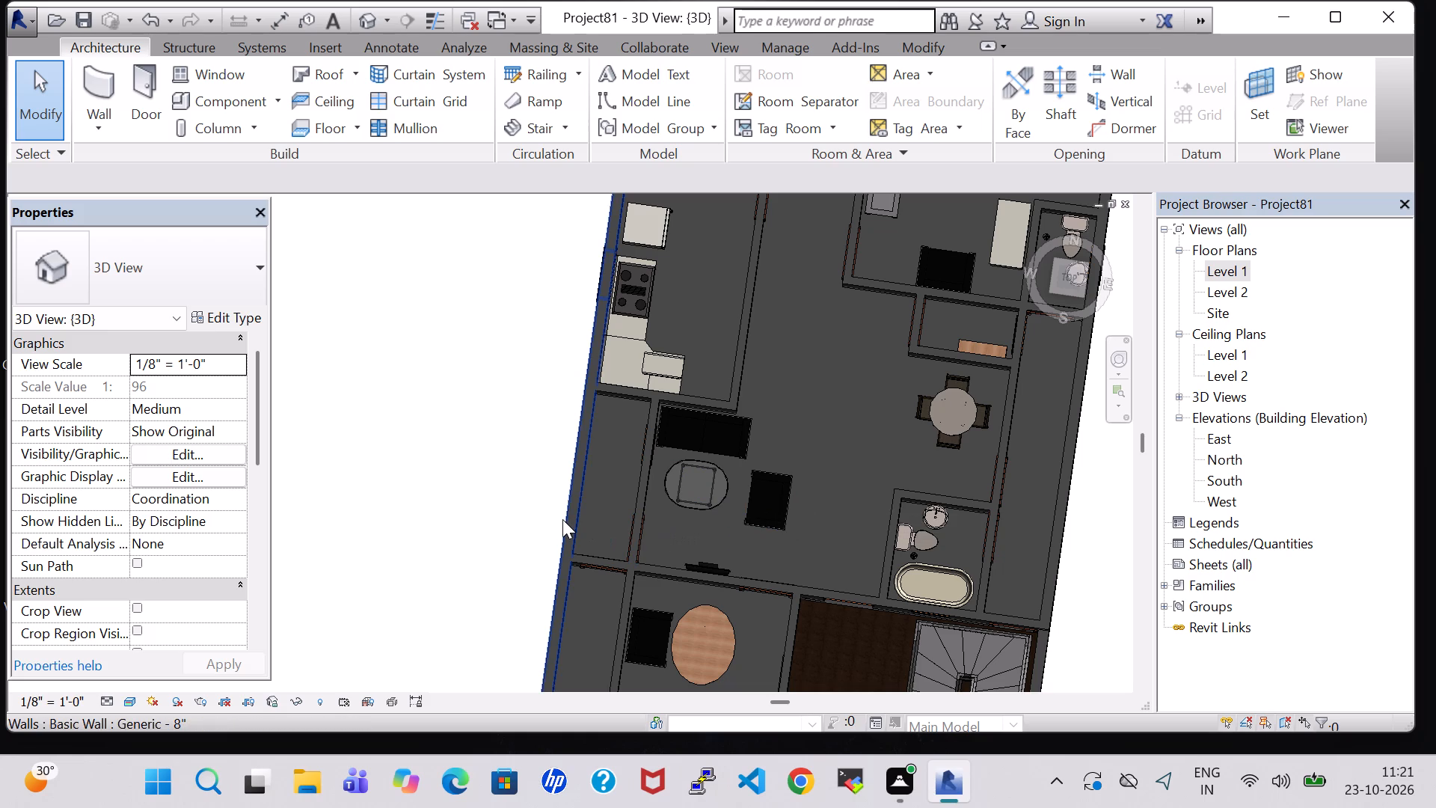
pyautogui.moveTo(818, 348); pyautogui.dragTo(817, 426, button='middle')
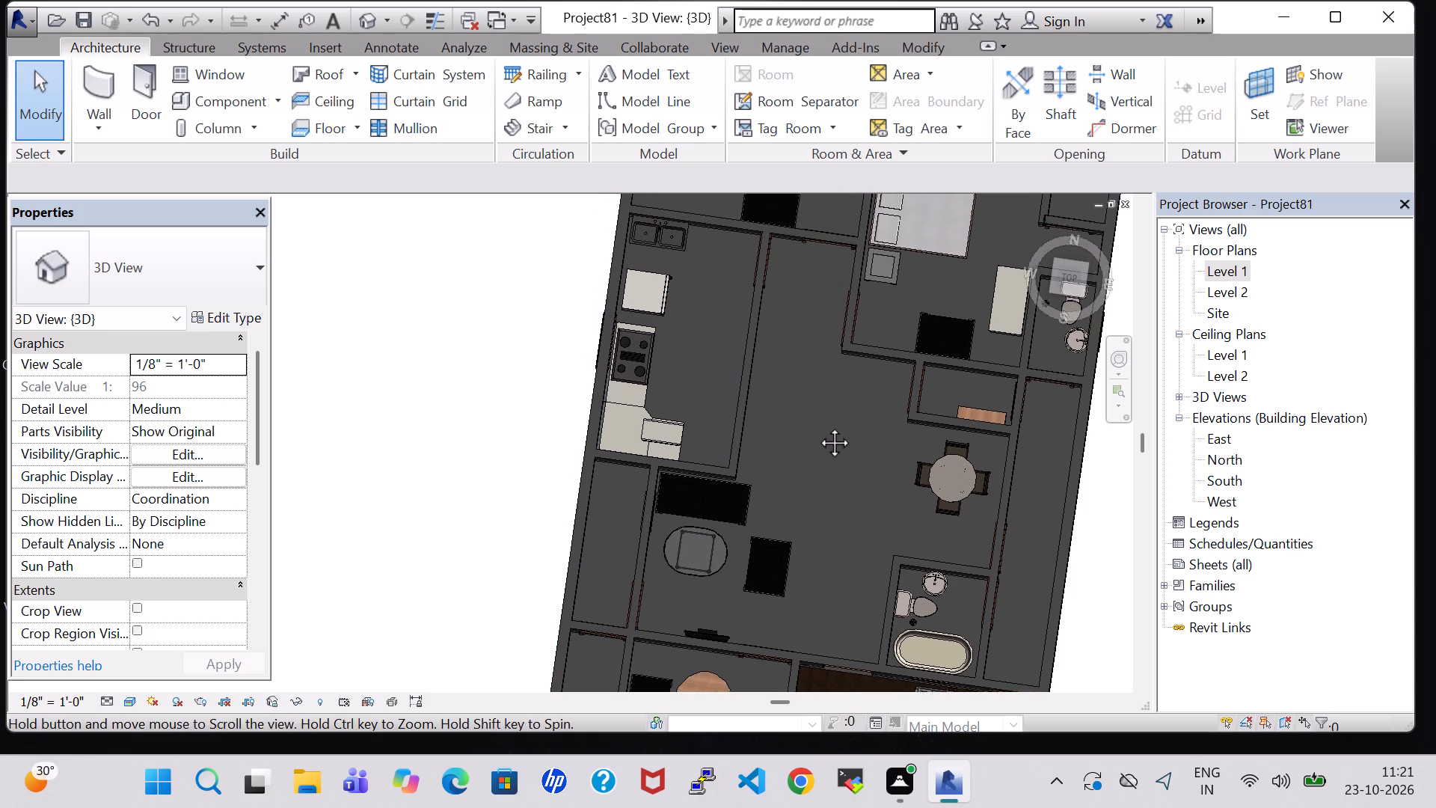
pyautogui.moveTo(817, 426); pyautogui.dragTo(816, 435, button='middle')
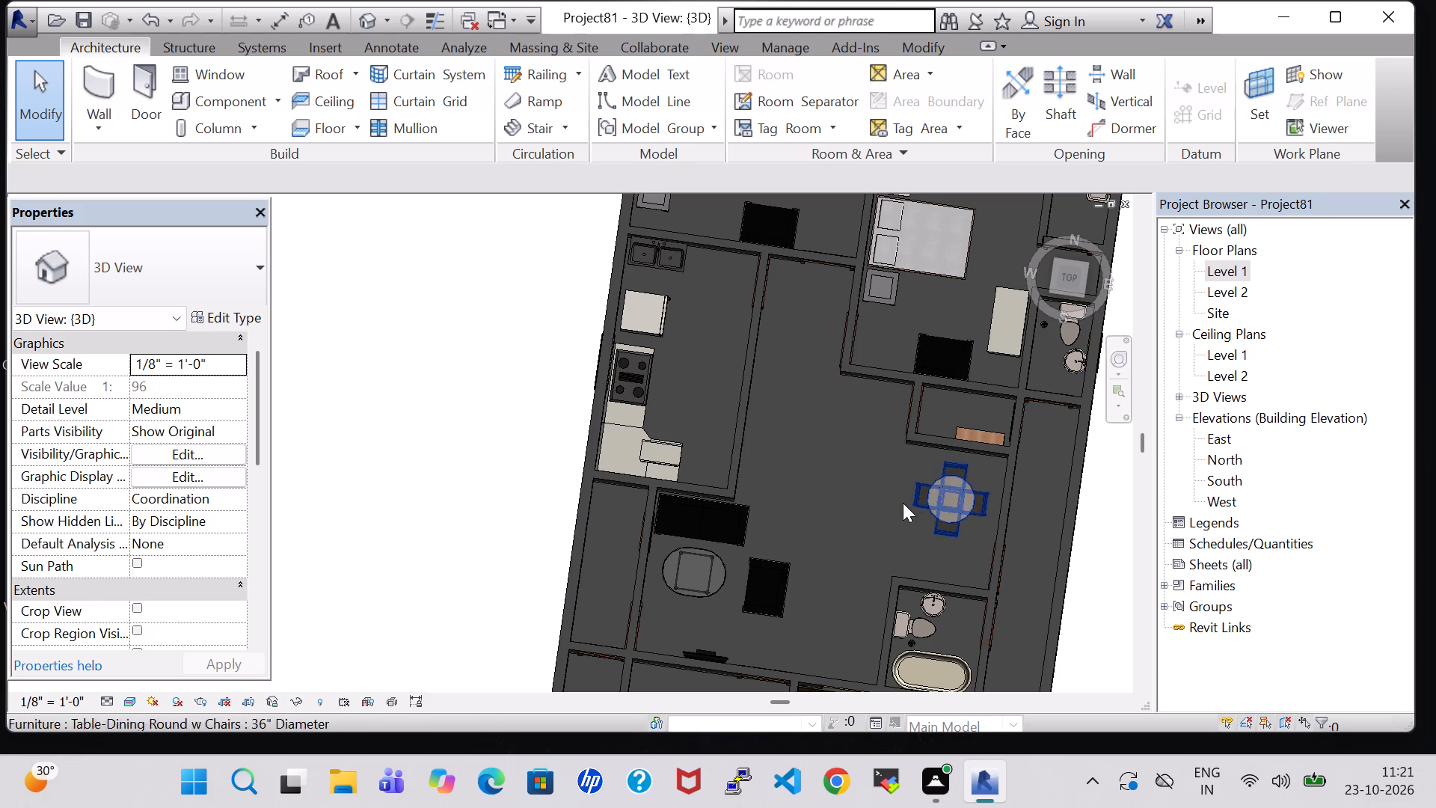
pyautogui.moveTo(1037, 545); pyautogui.dragTo(1017, 509, button='middle')
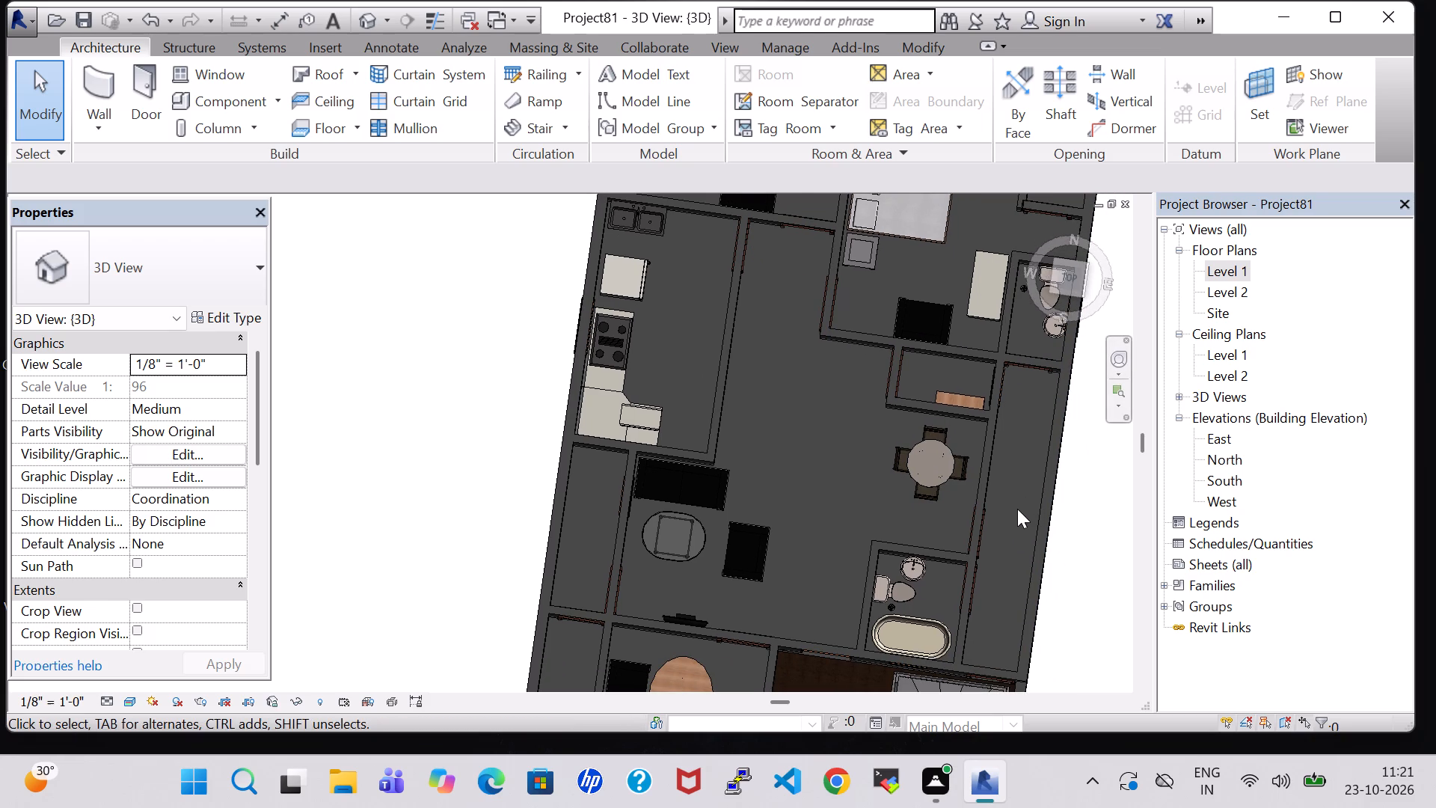
pyautogui.moveTo(1020, 495); pyautogui.dragTo(1014, 542, button='middle')
pyautogui.scroll(1, 1014, 542)
pyautogui.moveTo(1017, 527); pyautogui.dragTo(987, 584, button='middle')
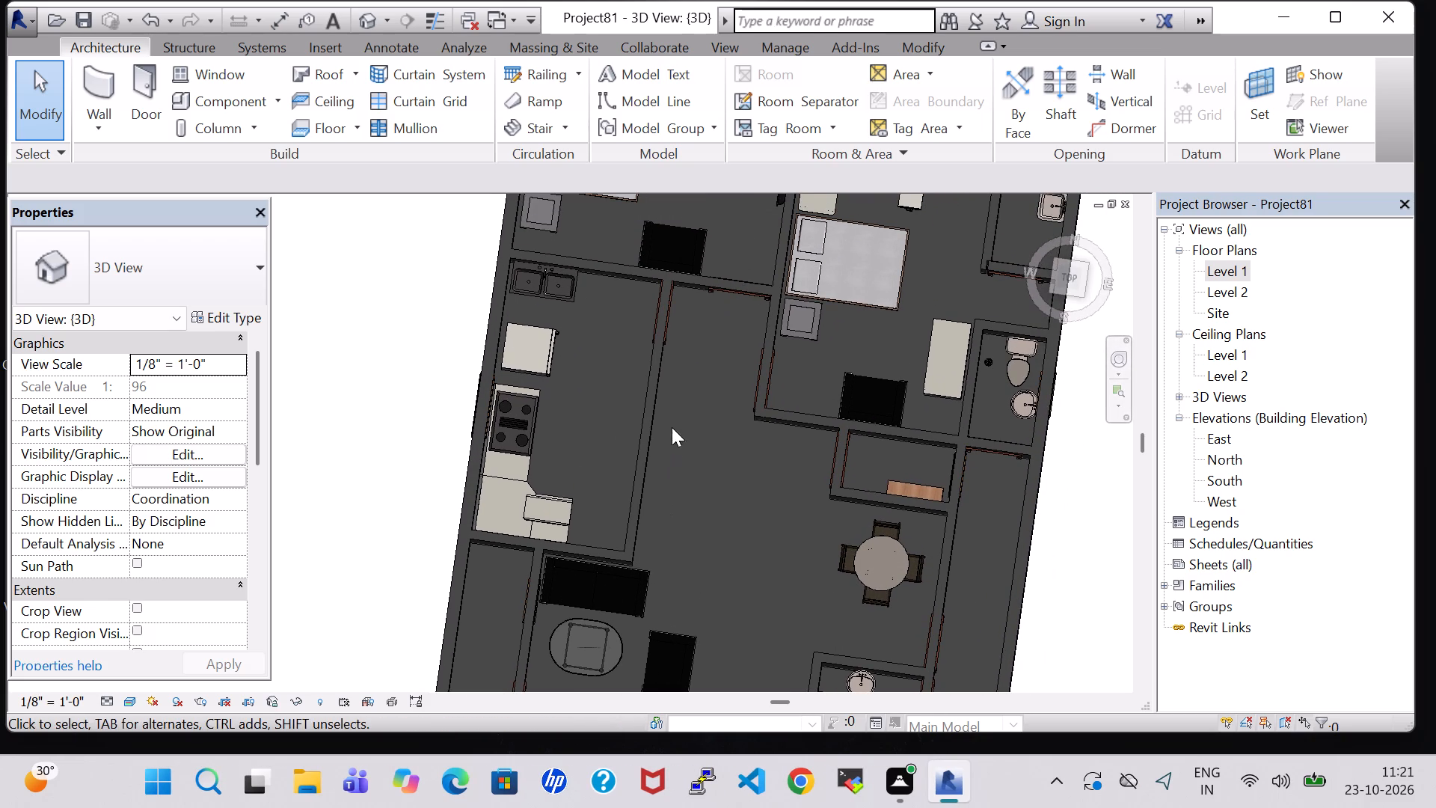
pyautogui.moveTo(724, 269); pyautogui.dragTo(707, 460, button='middle')
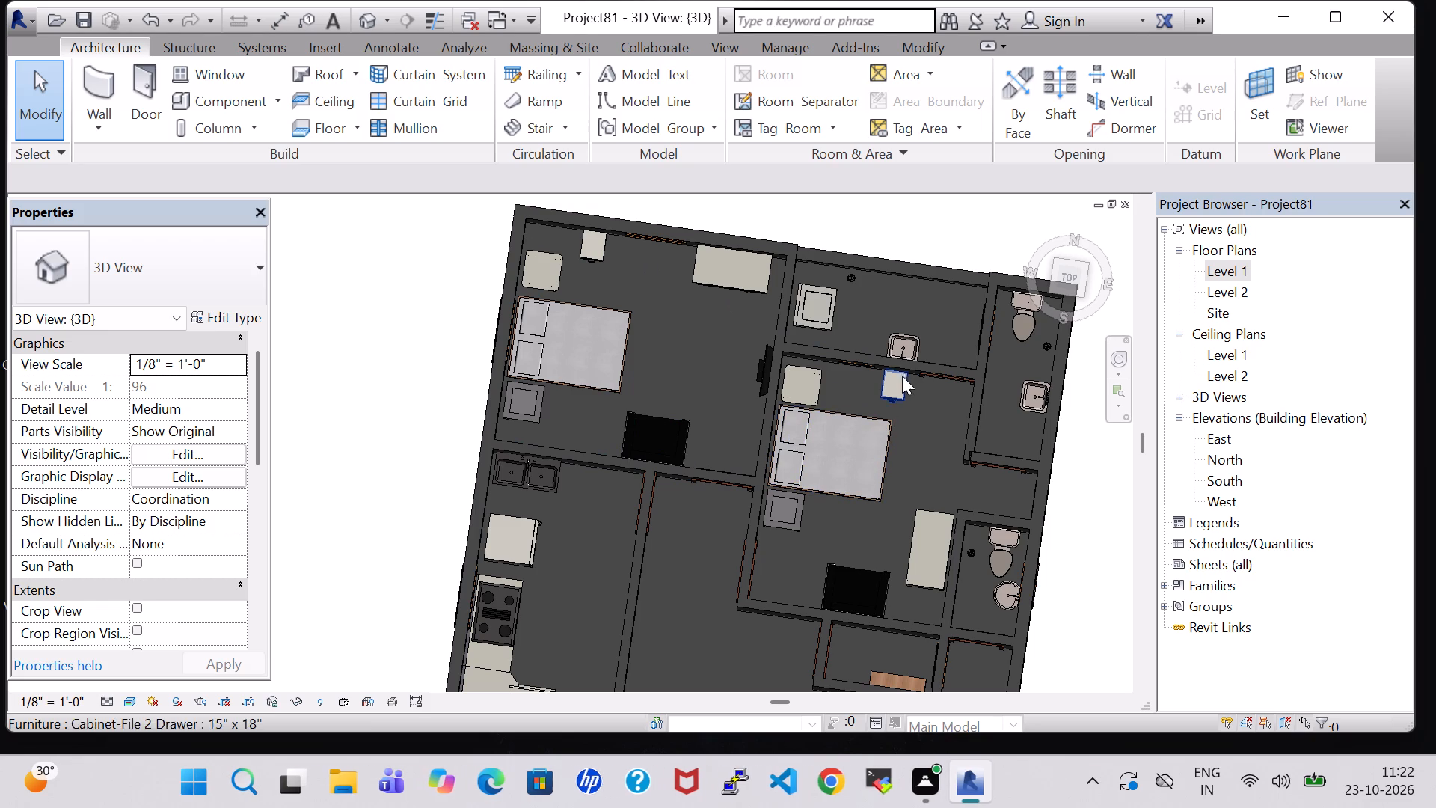
# On the Level 1 plan, start a footprint roof without slope and draw its boundary along the rear outer wall, about 30'-8" long.
pyautogui.doubleClick(1232, 266)
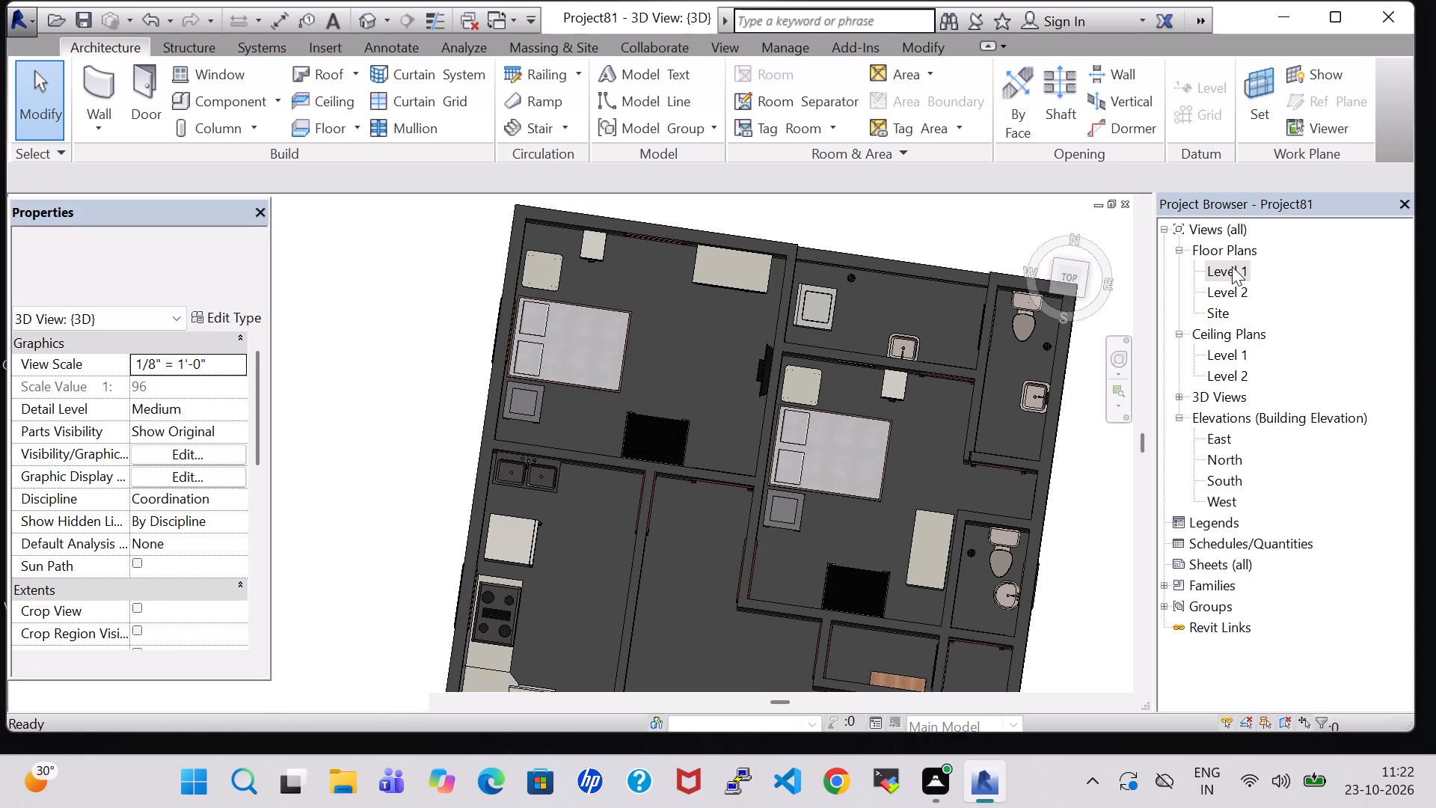
pyautogui.scroll(-11, 984, 391)
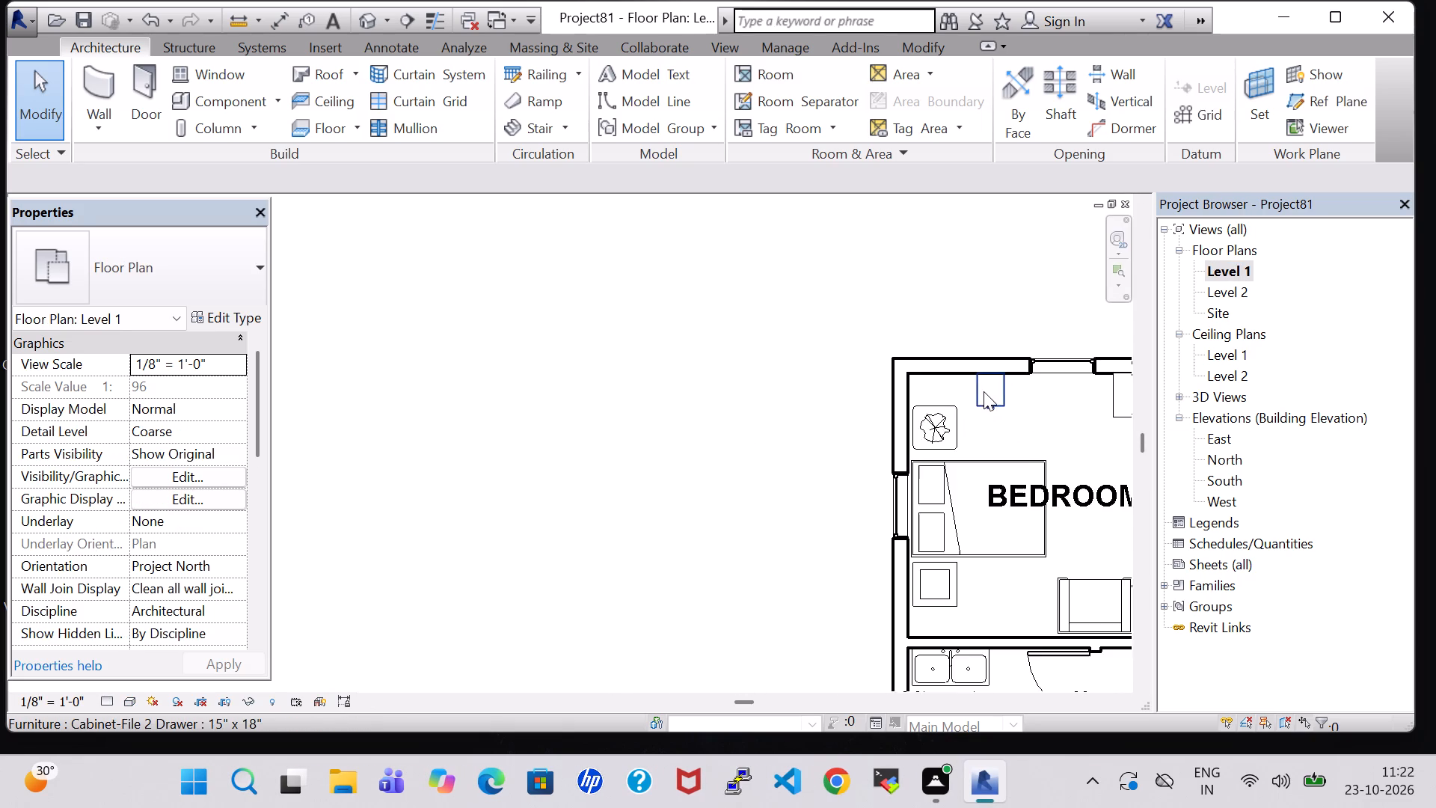
pyautogui.moveTo(984, 391); pyautogui.dragTo(610, 302, button='middle')
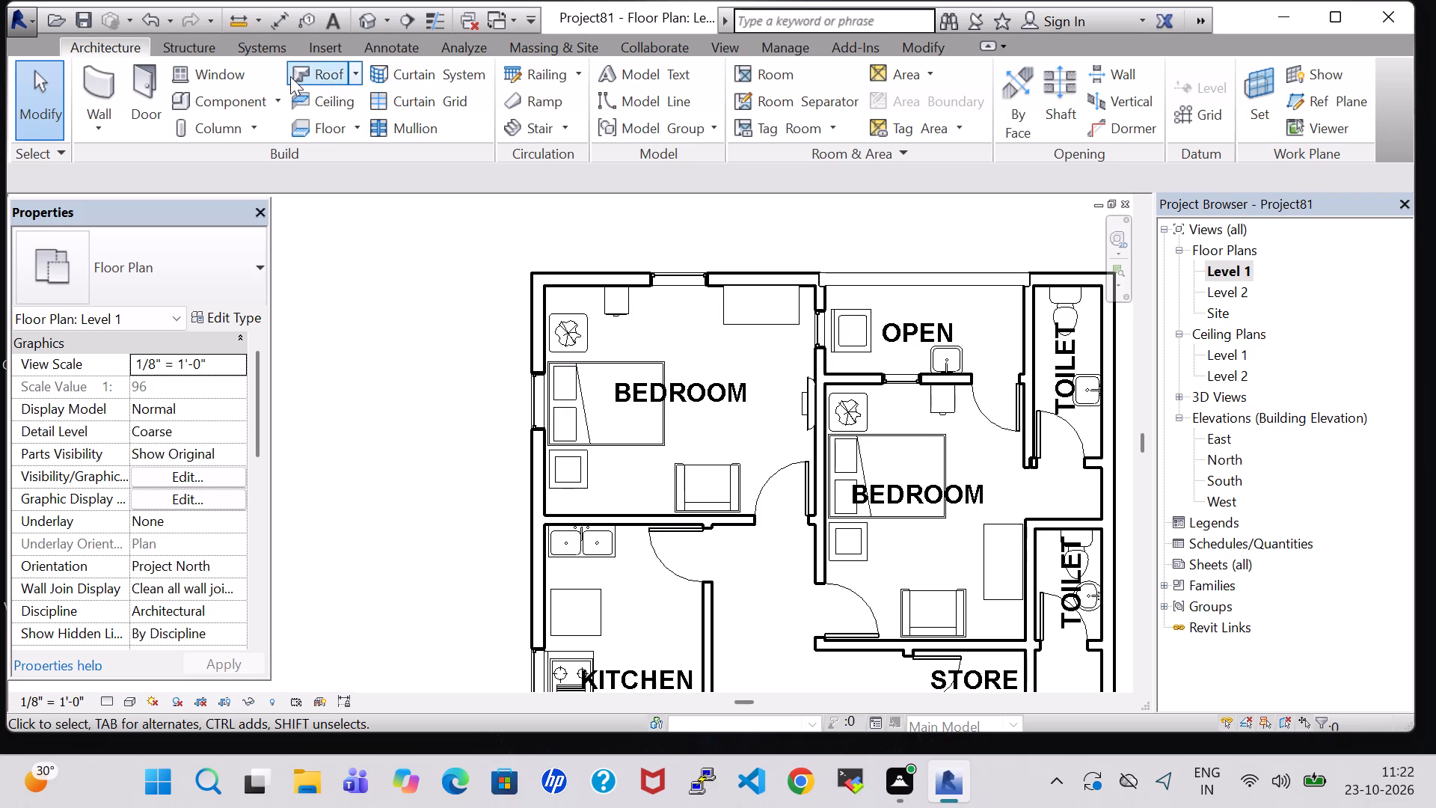
pyautogui.click(336, 73)
pyautogui.click(694, 433)
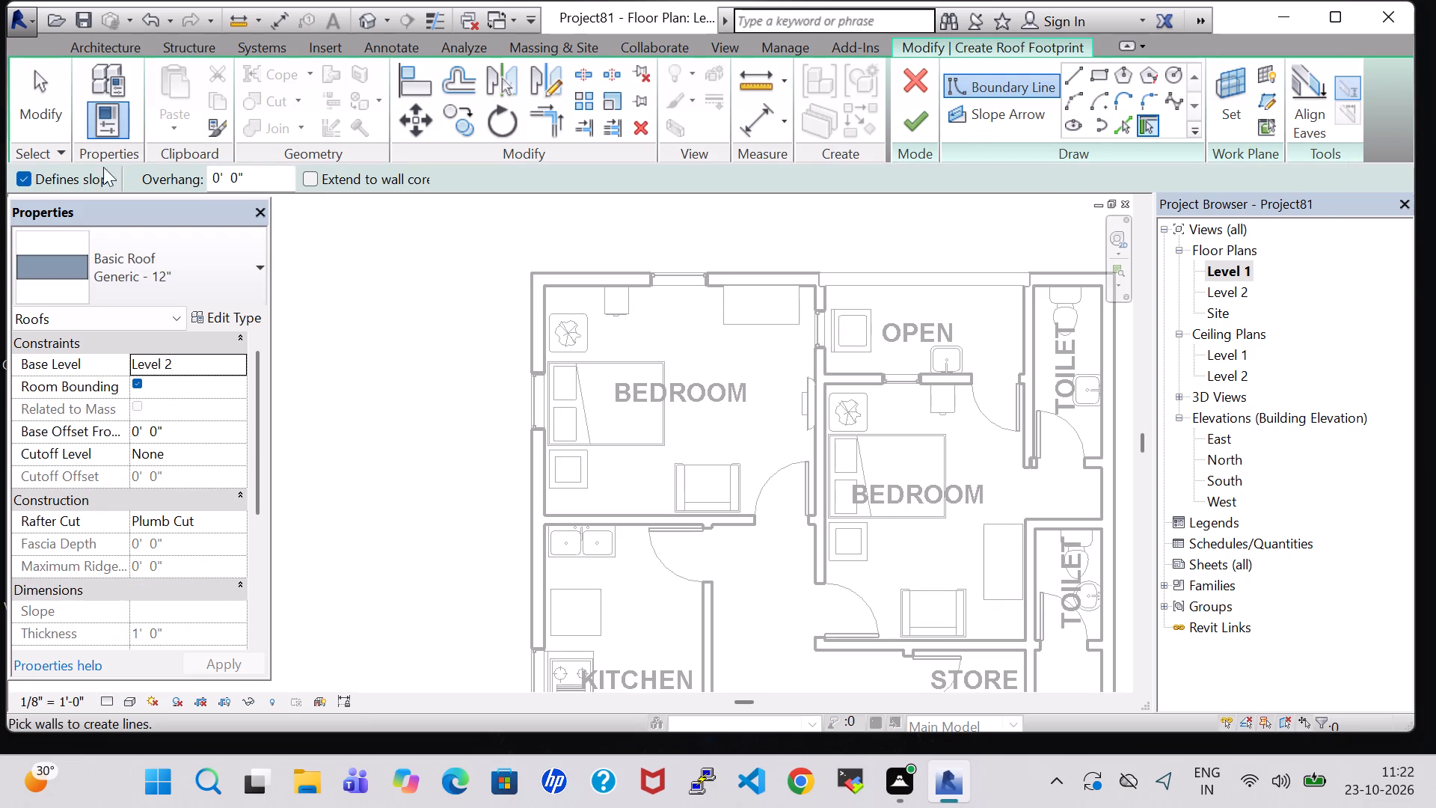
pyautogui.click(29, 174)
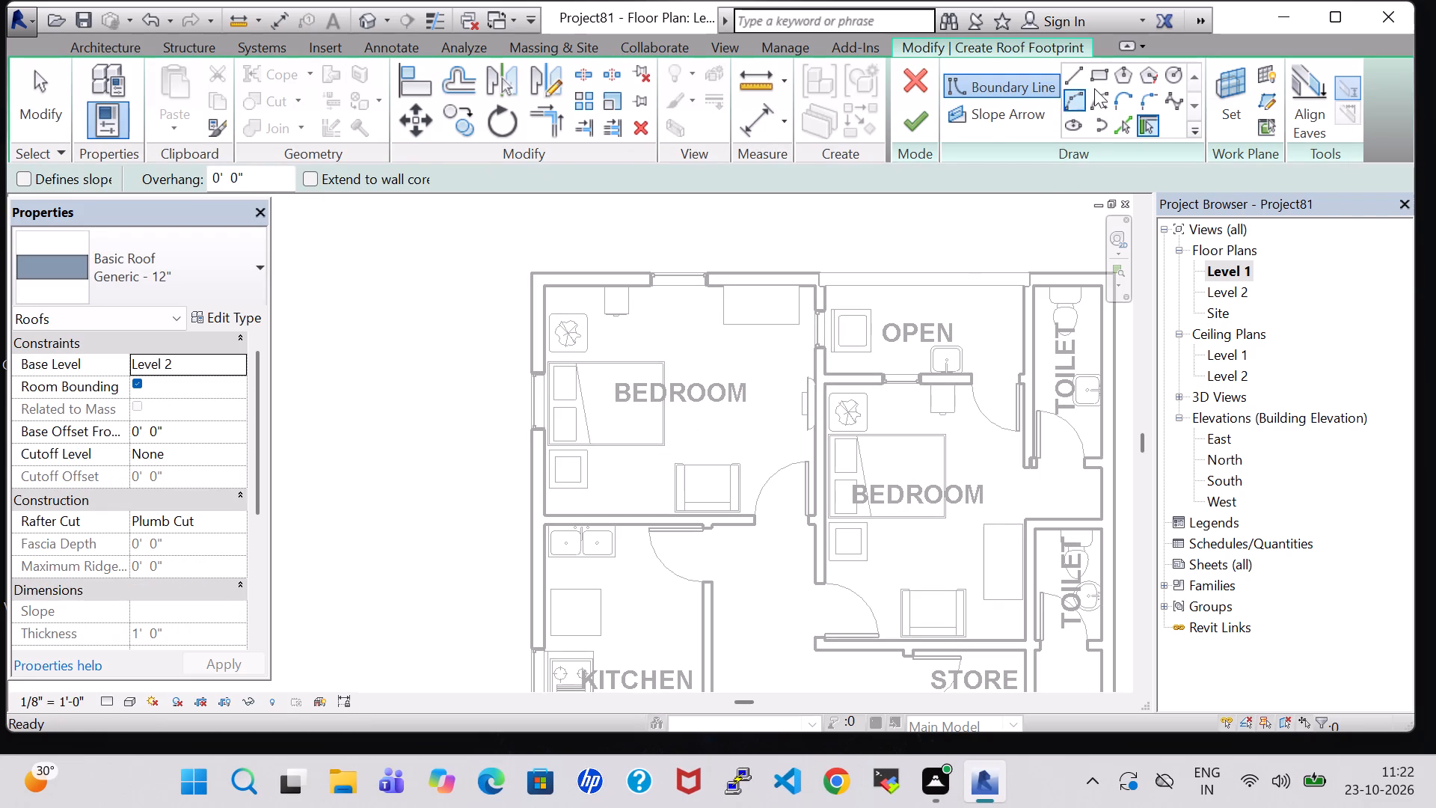
pyautogui.click(1068, 76)
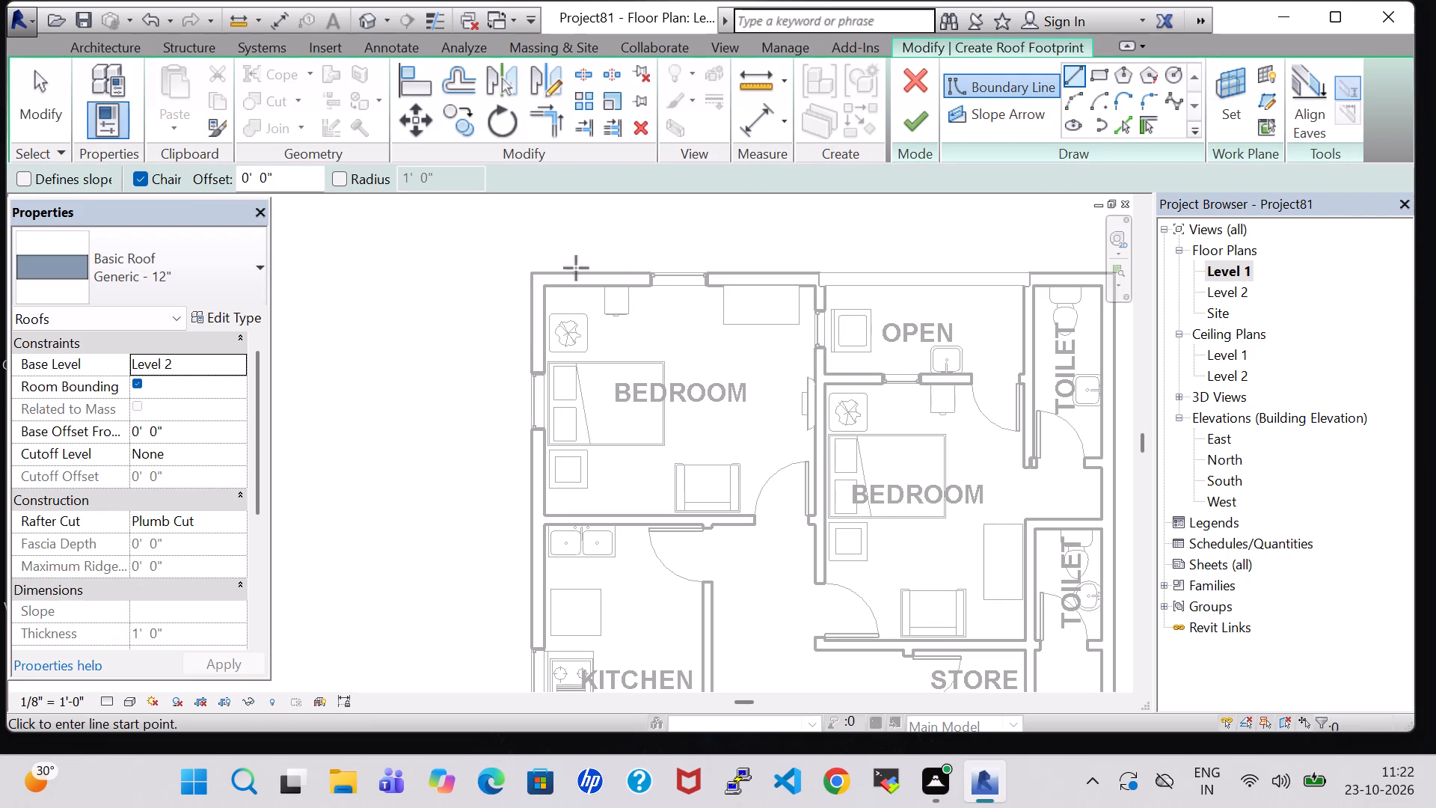
pyautogui.click(532, 271)
pyautogui.moveTo(788, 263); pyautogui.dragTo(735, 263, button='middle')
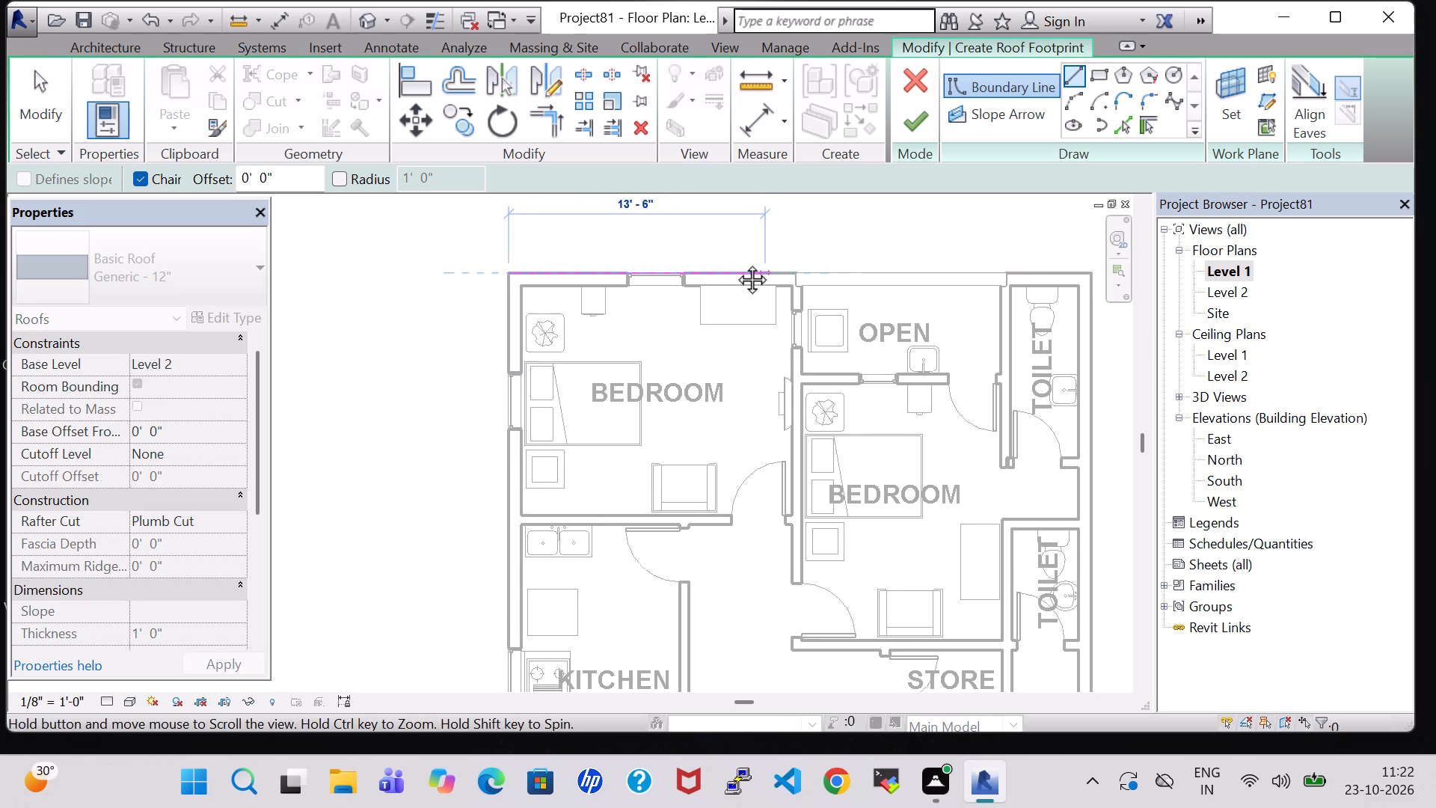
pyautogui.moveTo(735, 263); pyautogui.dragTo(491, 260, button='middle')
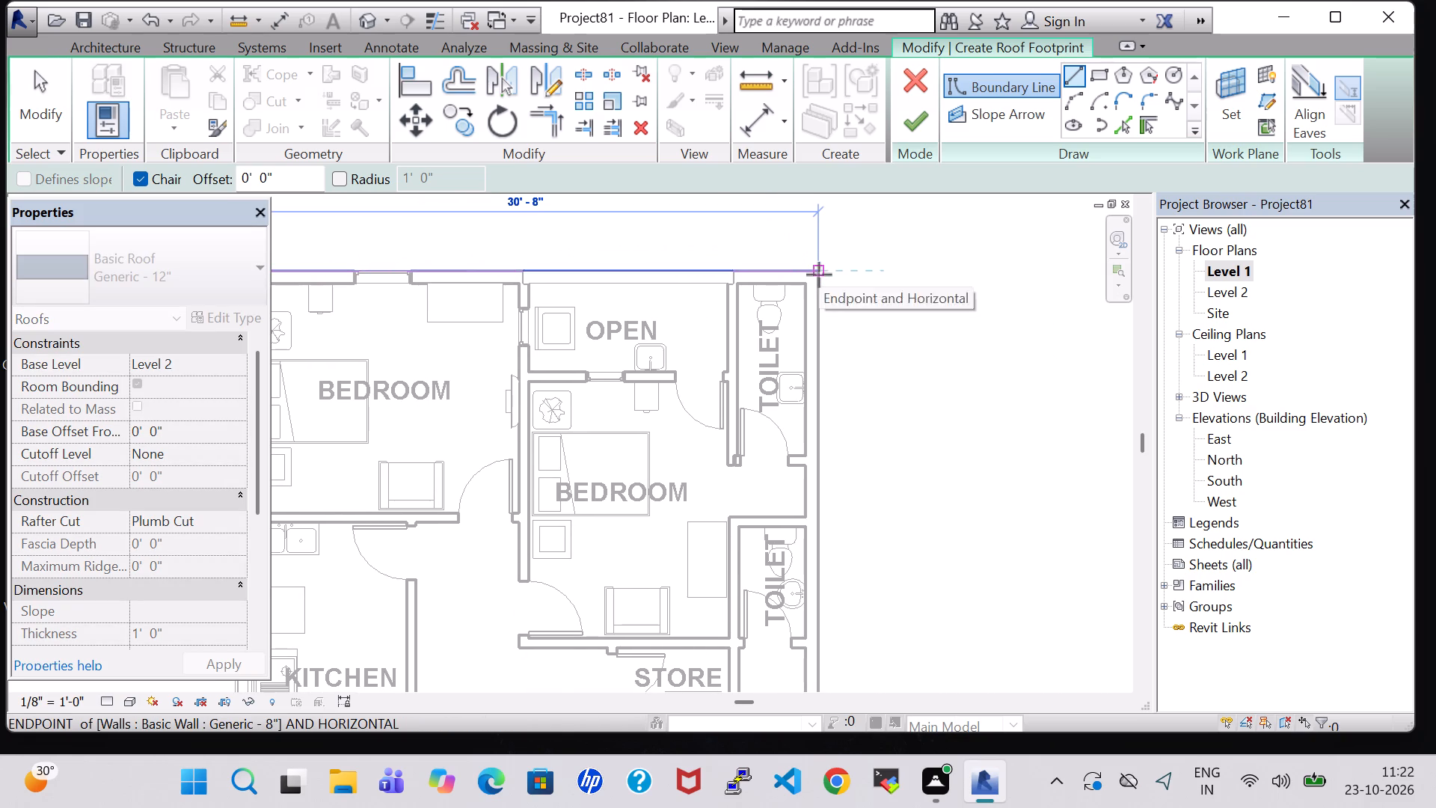
pyautogui.click(819, 275)
# Continue the roof boundary along the outer face of the utility-side wall to the line of the porch's rear wall.
pyautogui.moveTo(820, 580); pyautogui.dragTo(805, 315, button='middle')
pyautogui.moveTo(799, 608); pyautogui.dragTo(856, 337, button='middle')
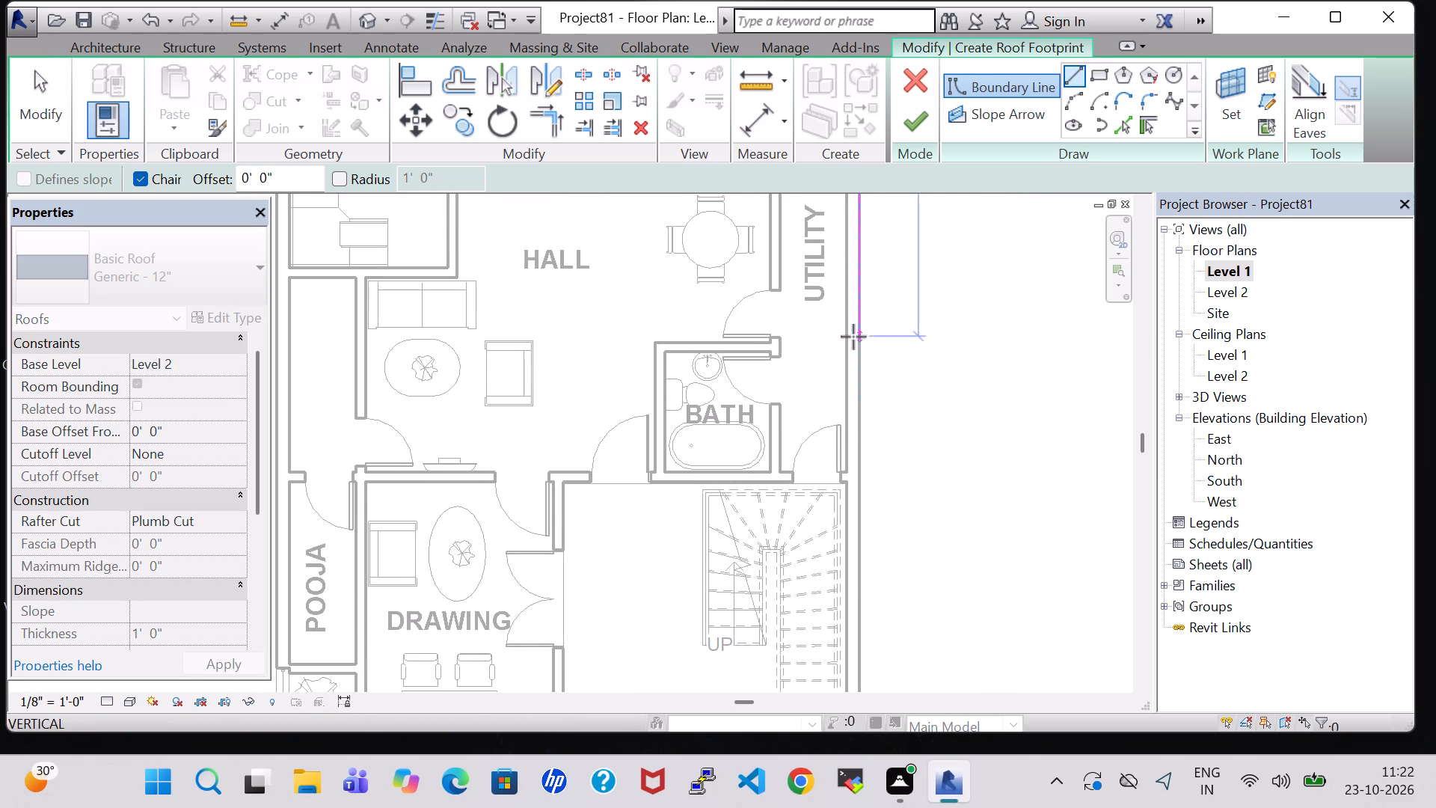
pyautogui.moveTo(866, 568); pyautogui.dragTo(872, 245, button='middle')
pyautogui.scroll(1, 872, 245)
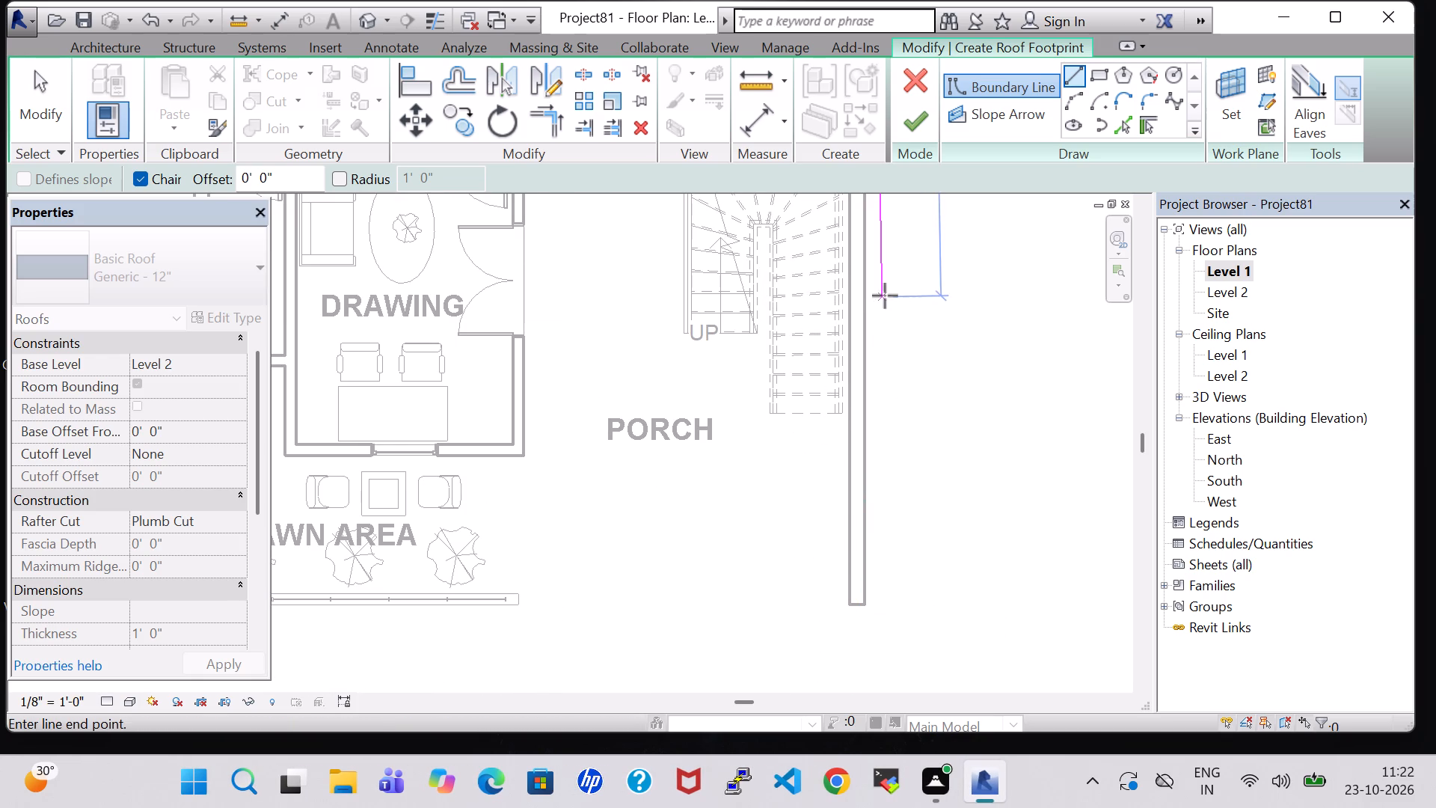
pyautogui.moveTo(884, 296); pyautogui.dragTo(900, 456, button='middle')
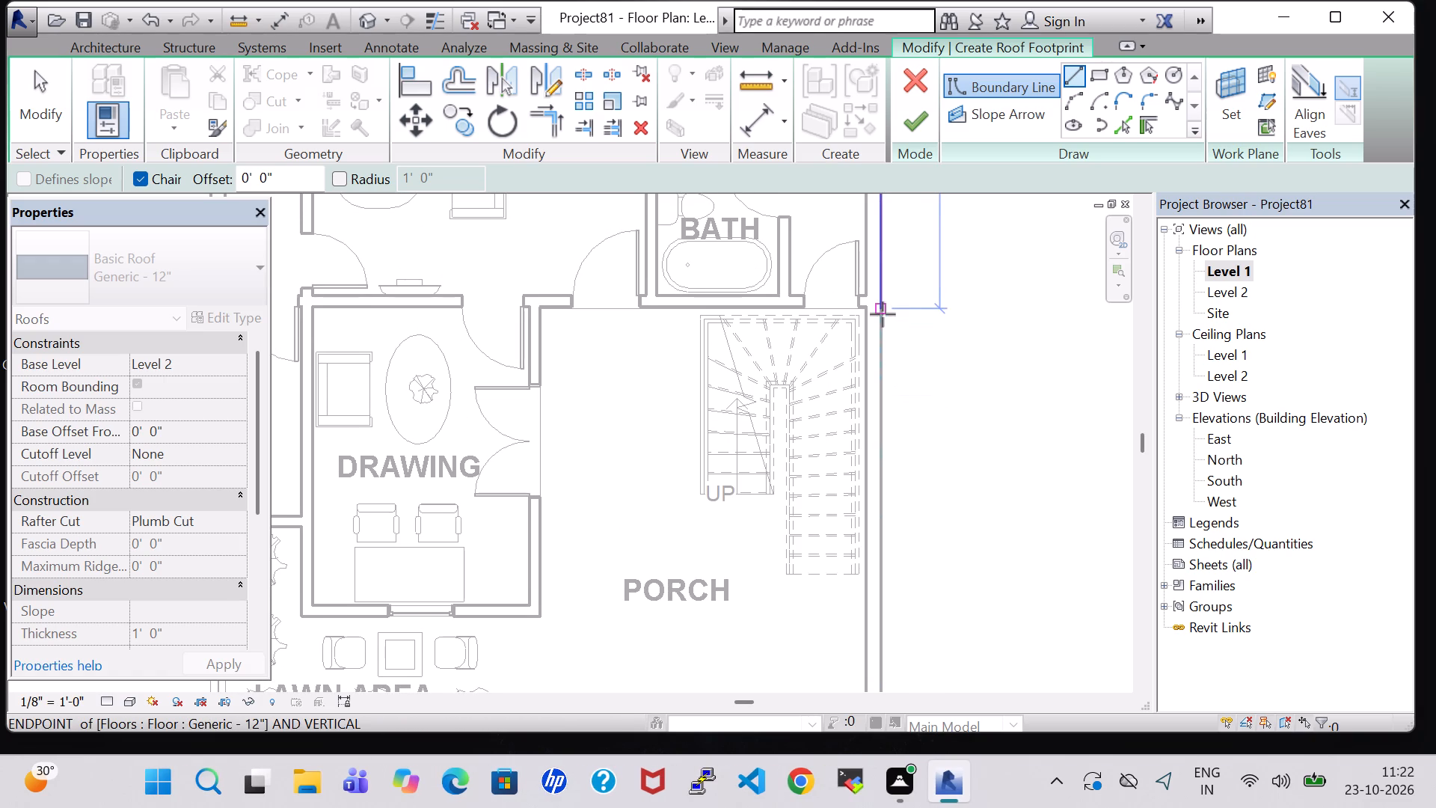
pyautogui.click(883, 314)
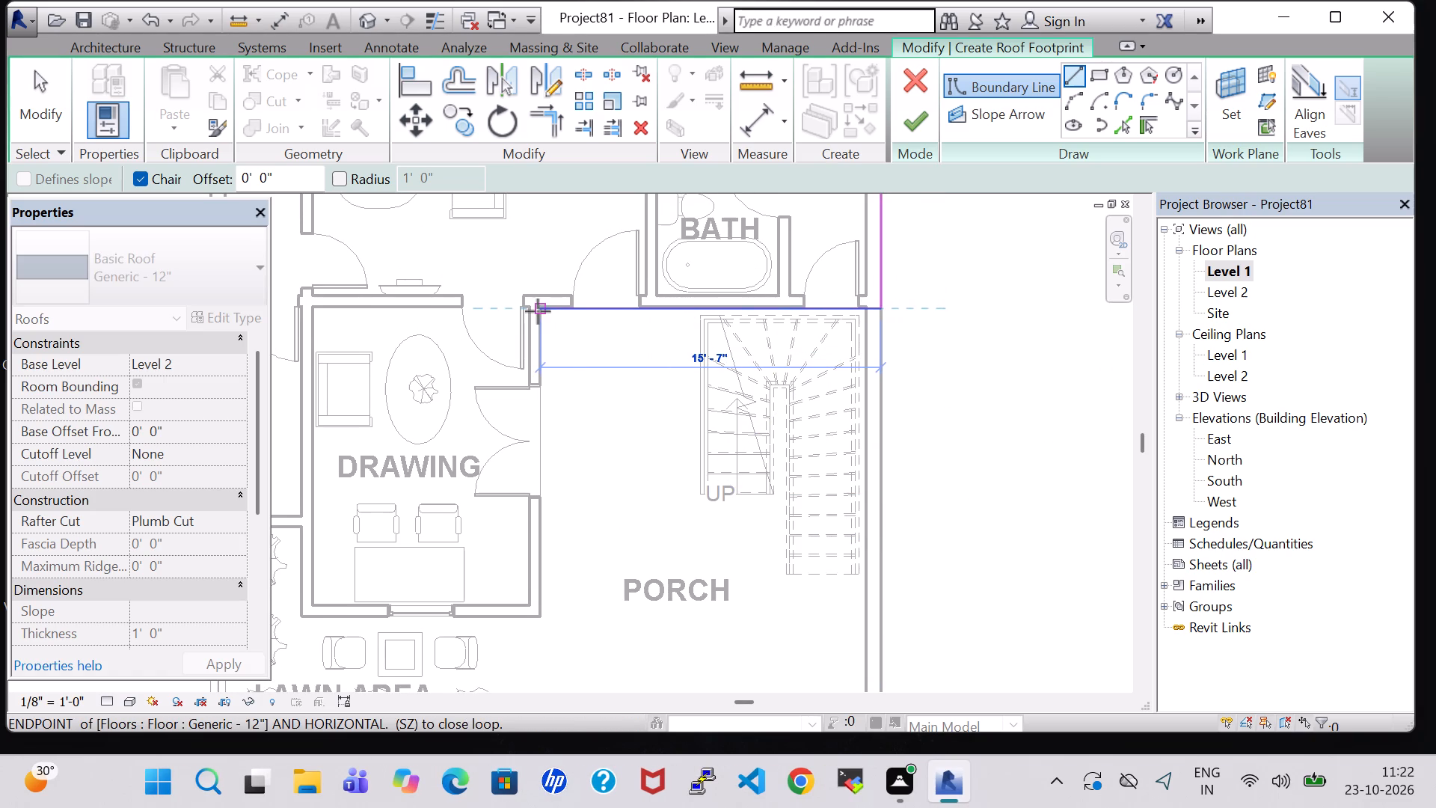
# Continue the roof boundary along the porch's rear wall, around the drawing room's outer faces, and along the pooja room's front wall to its outer corner.
pyautogui.click(544, 311)
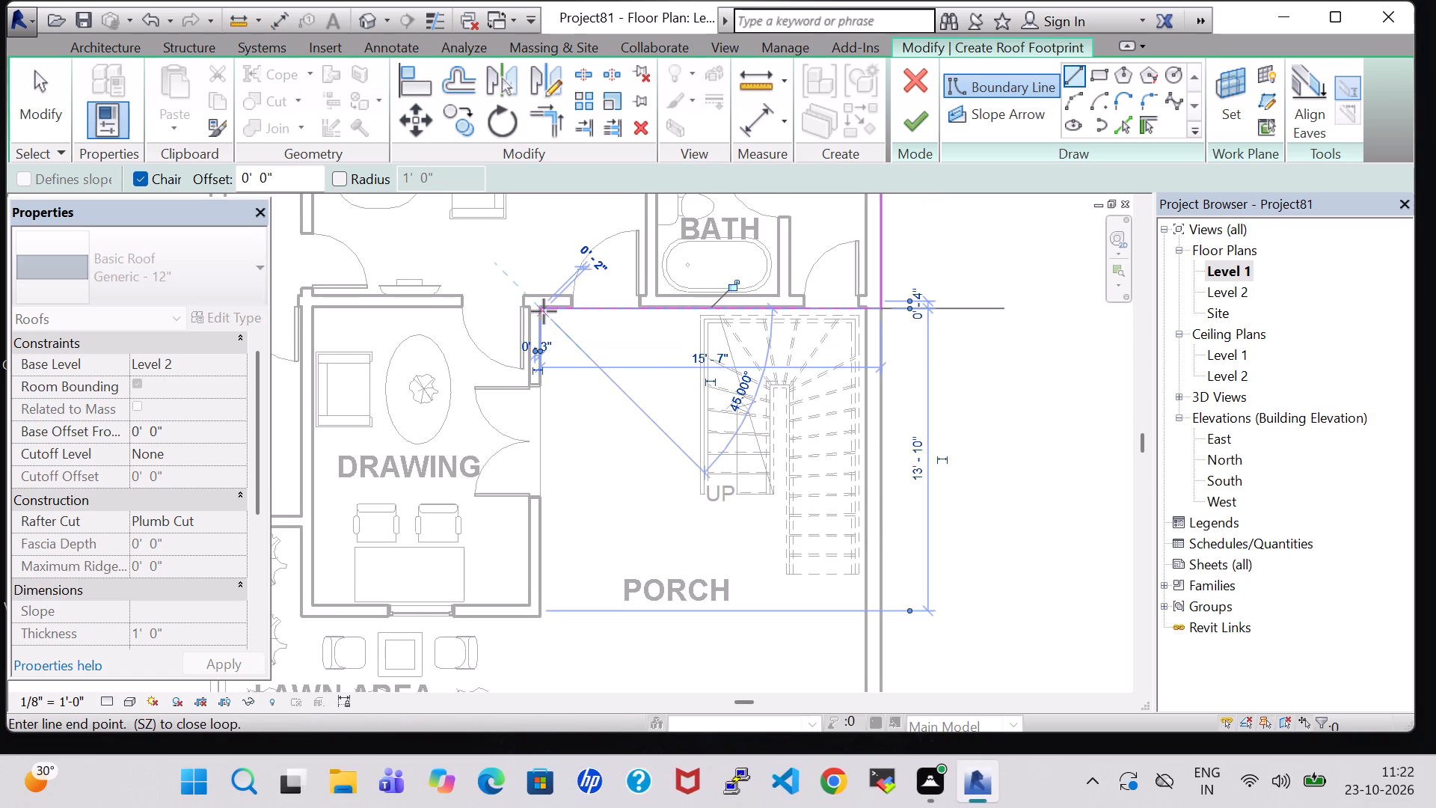
pyautogui.click(539, 616)
pyautogui.moveTo(539, 616); pyautogui.dragTo(903, 614, button='middle')
pyautogui.scroll(1, 693, 614)
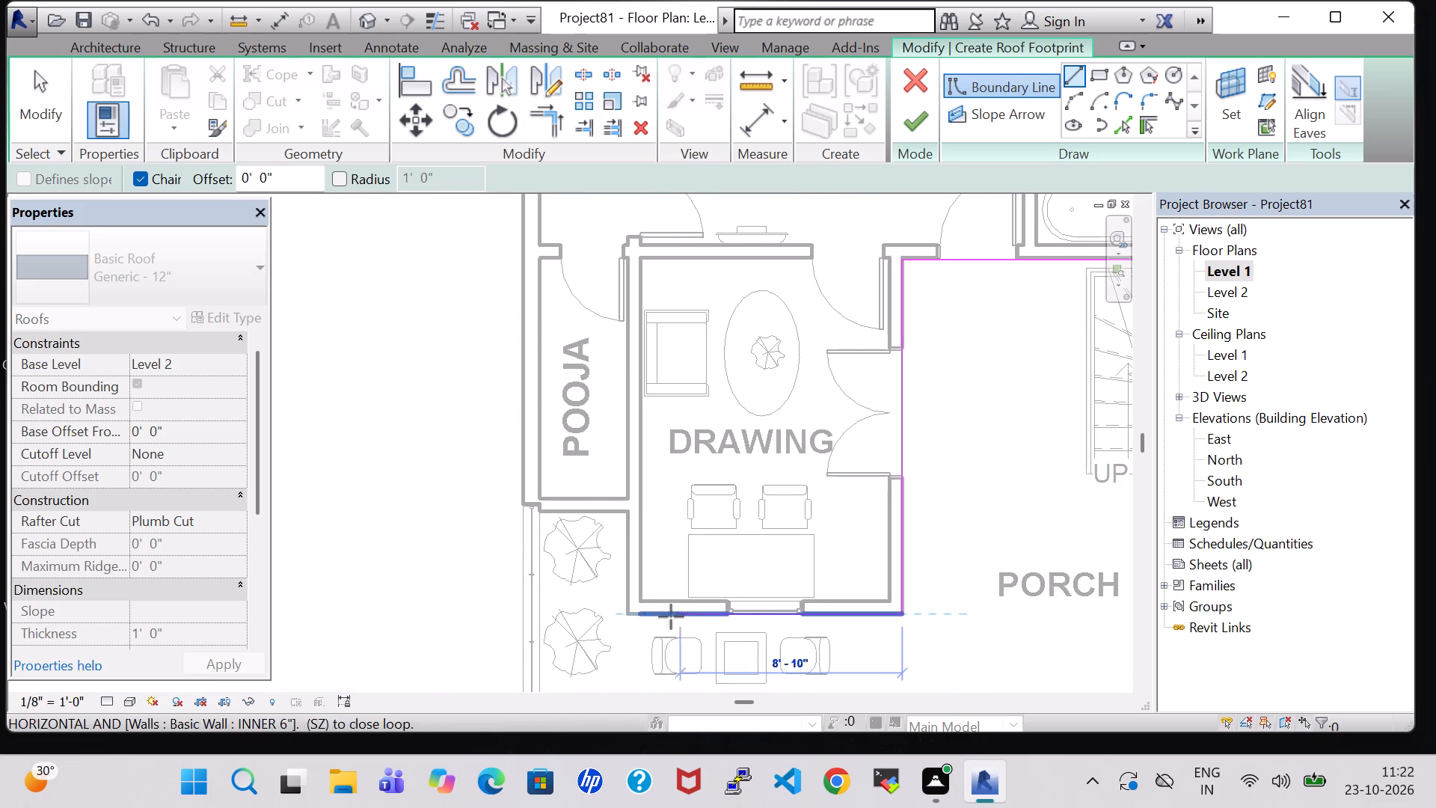
pyautogui.click(626, 613)
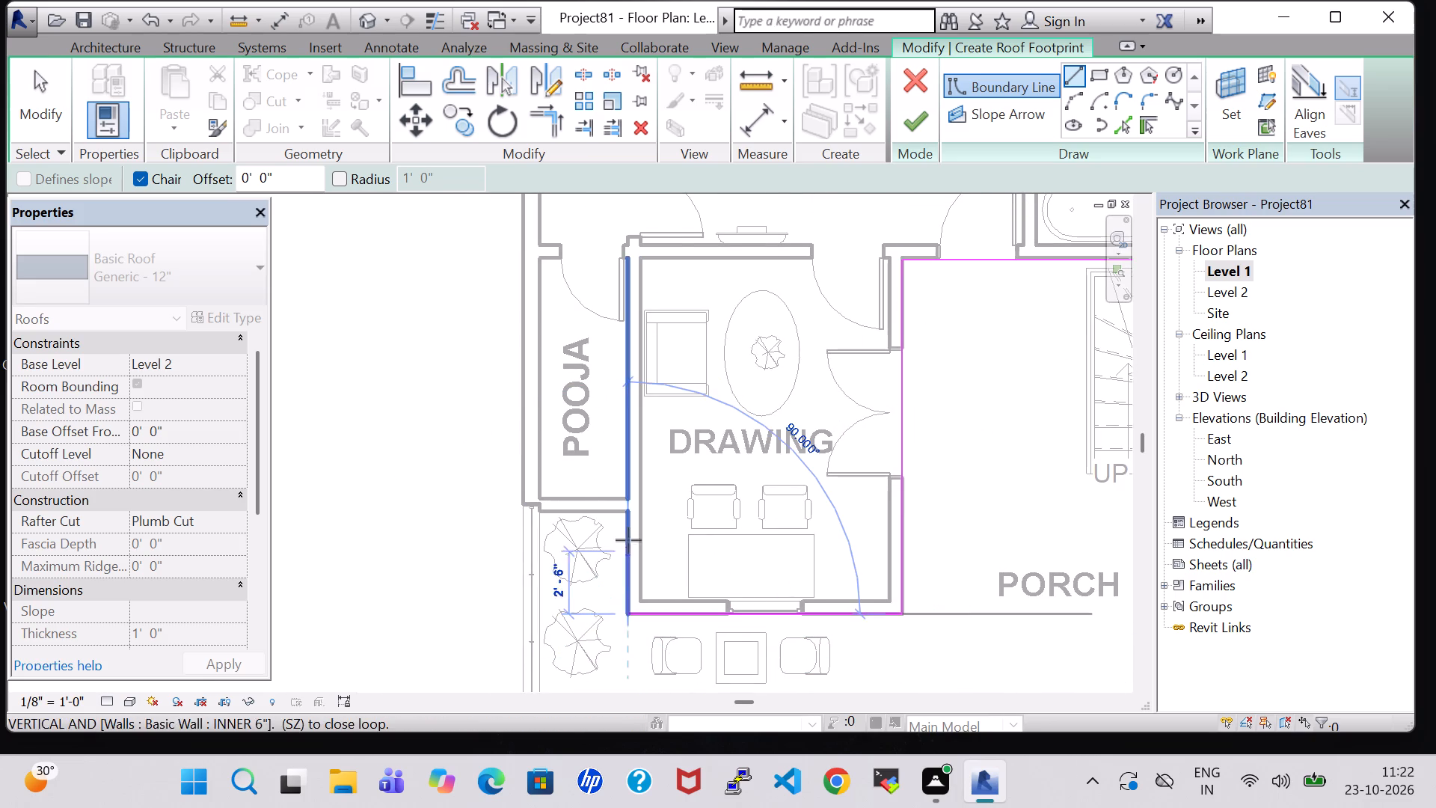
pyautogui.click(628, 514)
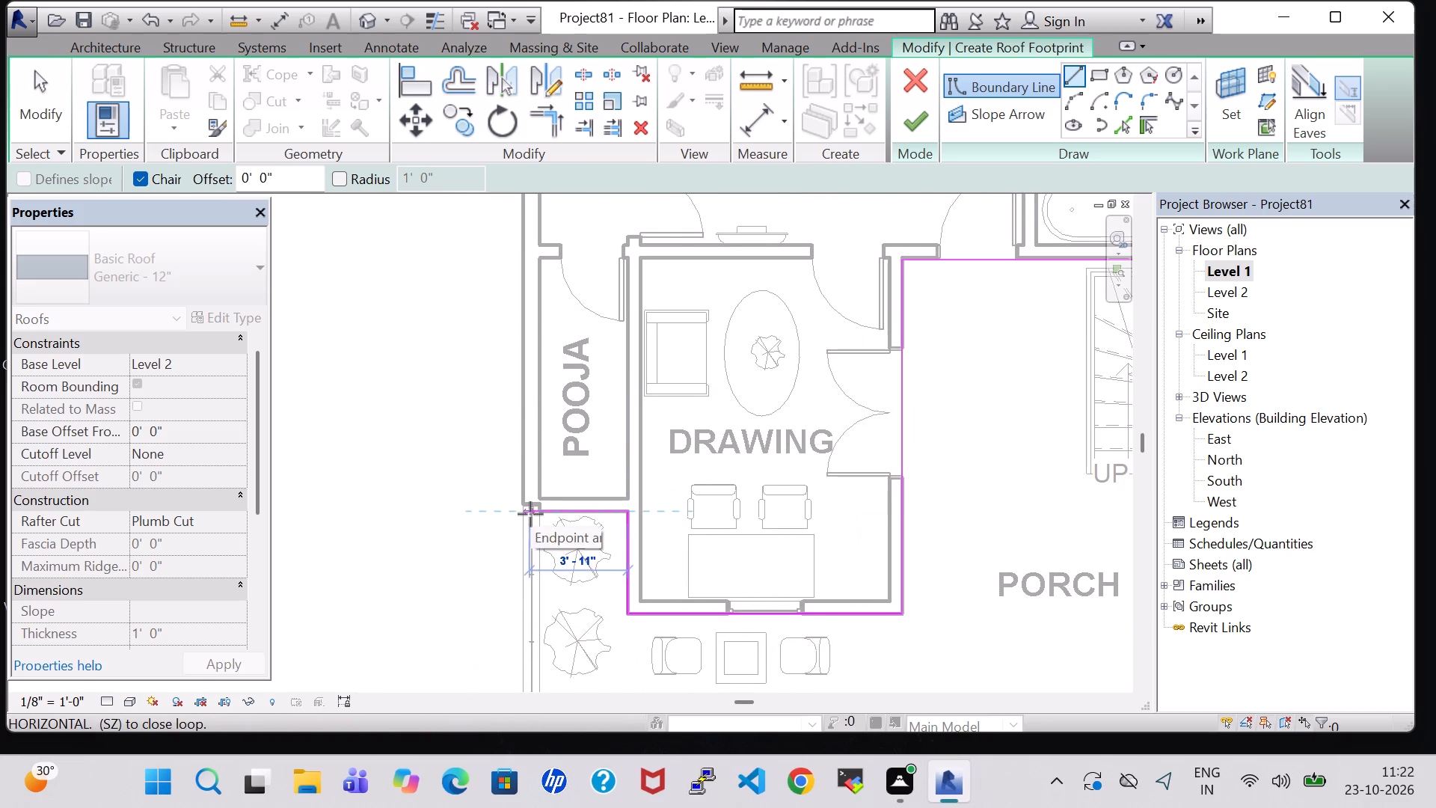
pyautogui.scroll(2, 527, 509)
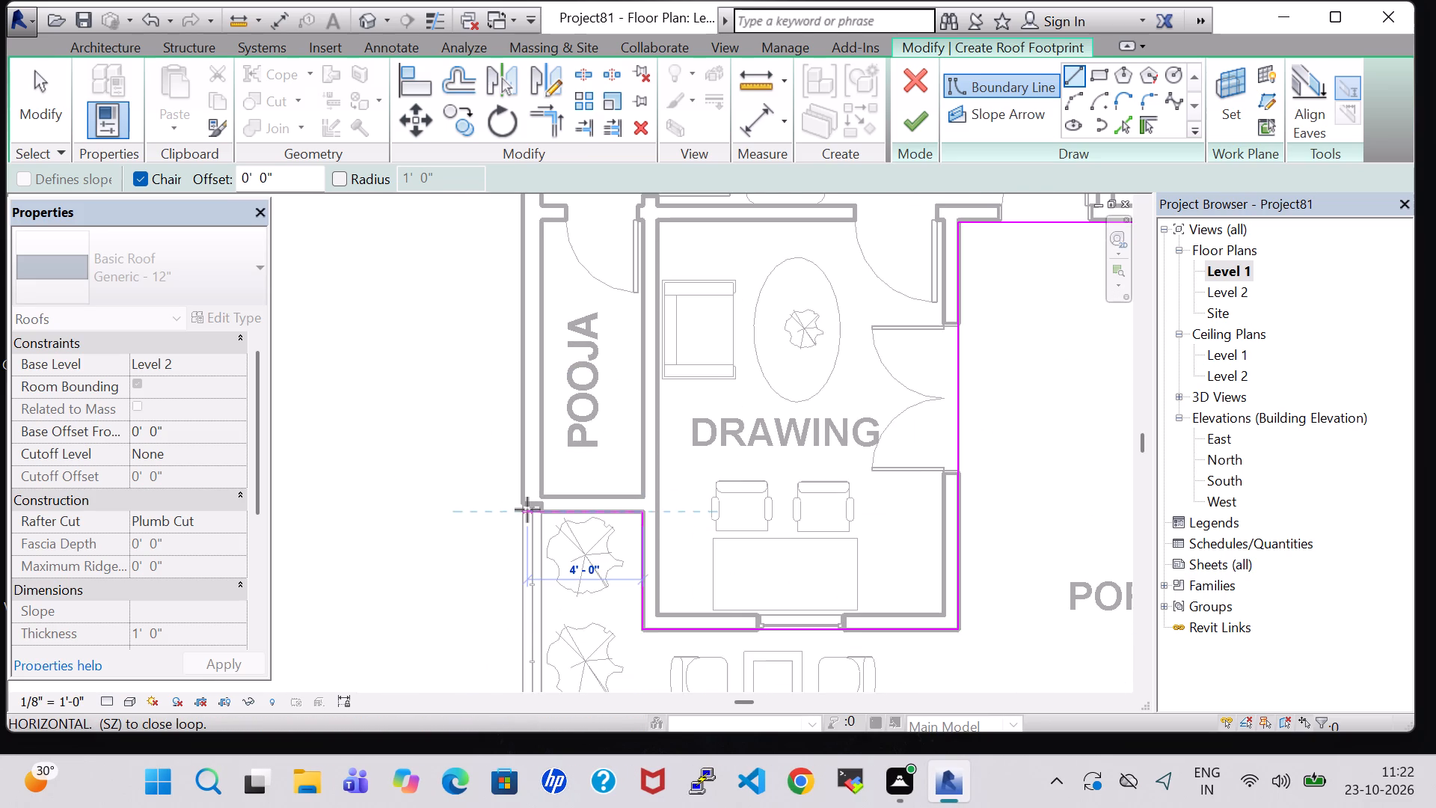
pyautogui.scroll(3, 527, 509)
pyautogui.click(520, 515)
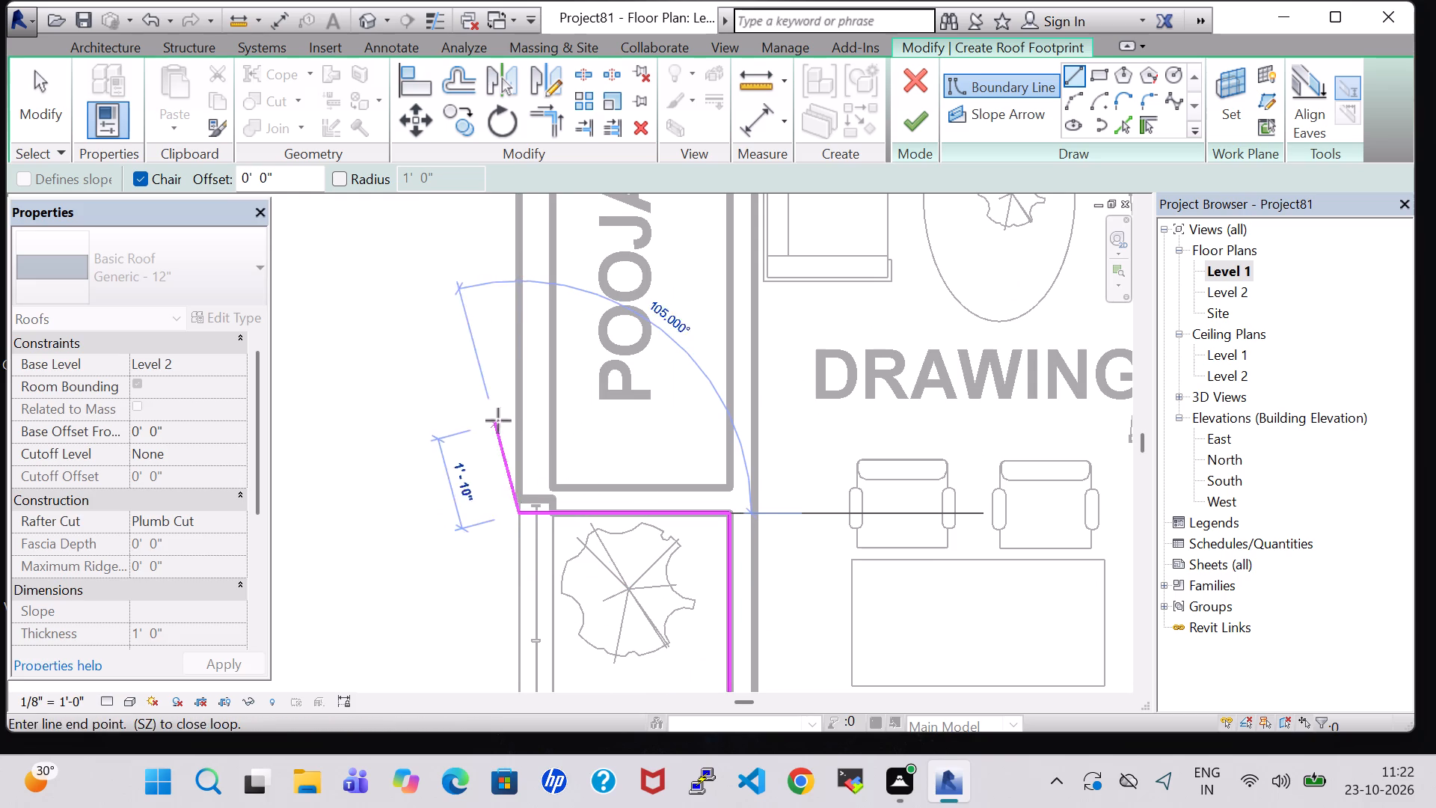
# Close the roof boundary along the pooja and kitchen side's outer wall up to the bedroom's rear corner.
pyautogui.moveTo(521, 299); pyautogui.dragTo(533, 655, button='middle')
pyautogui.scroll(1, 533, 654)
pyautogui.moveTo(538, 278); pyautogui.dragTo(543, 374, button='middle')
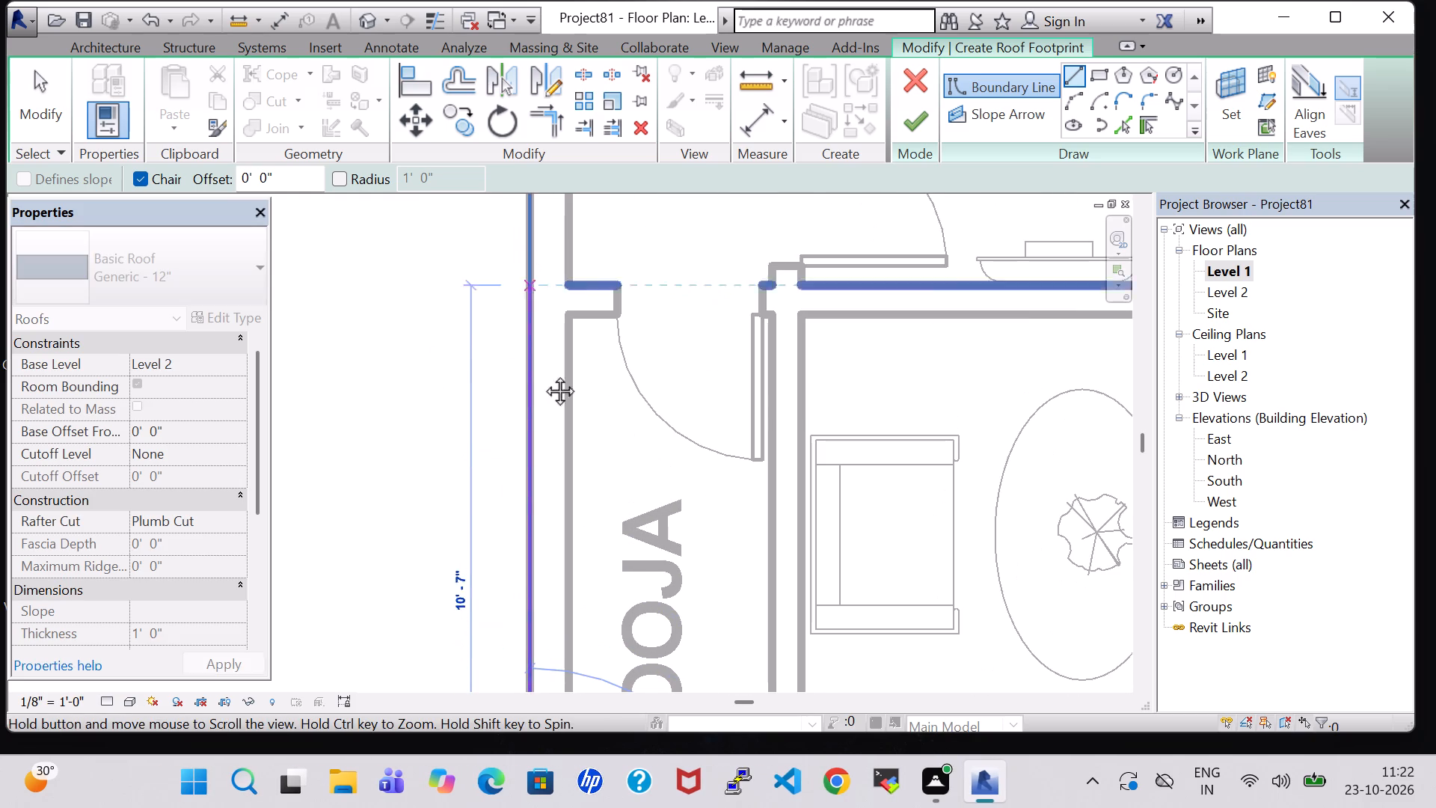
pyautogui.moveTo(543, 374); pyautogui.dragTo(563, 606, button='middle')
pyautogui.moveTo(570, 261); pyautogui.dragTo(595, 645, button='middle')
pyautogui.scroll(1, 595, 645)
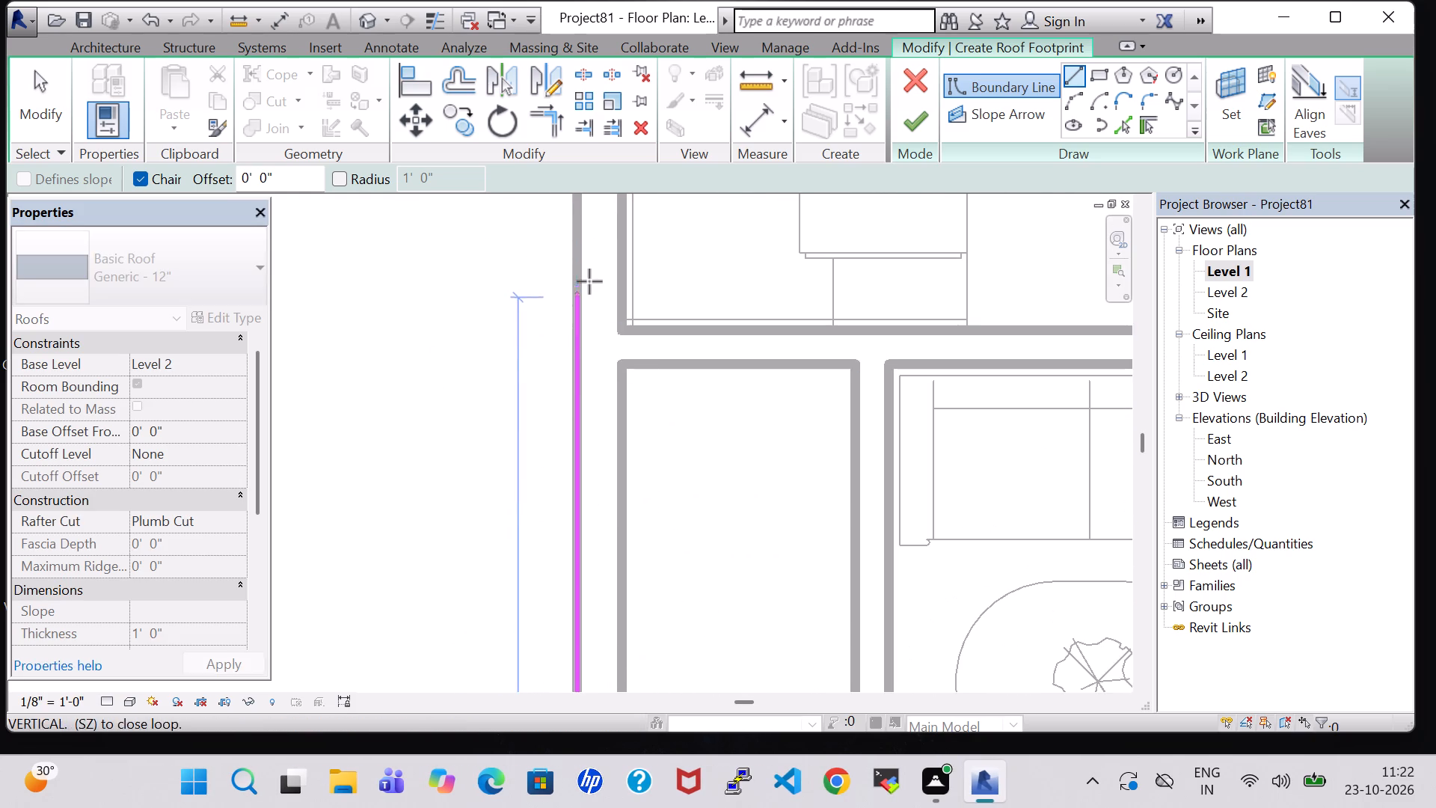
pyautogui.moveTo(590, 276); pyautogui.dragTo(605, 584, button='middle')
pyautogui.moveTo(604, 249); pyautogui.dragTo(653, 628, button='middle')
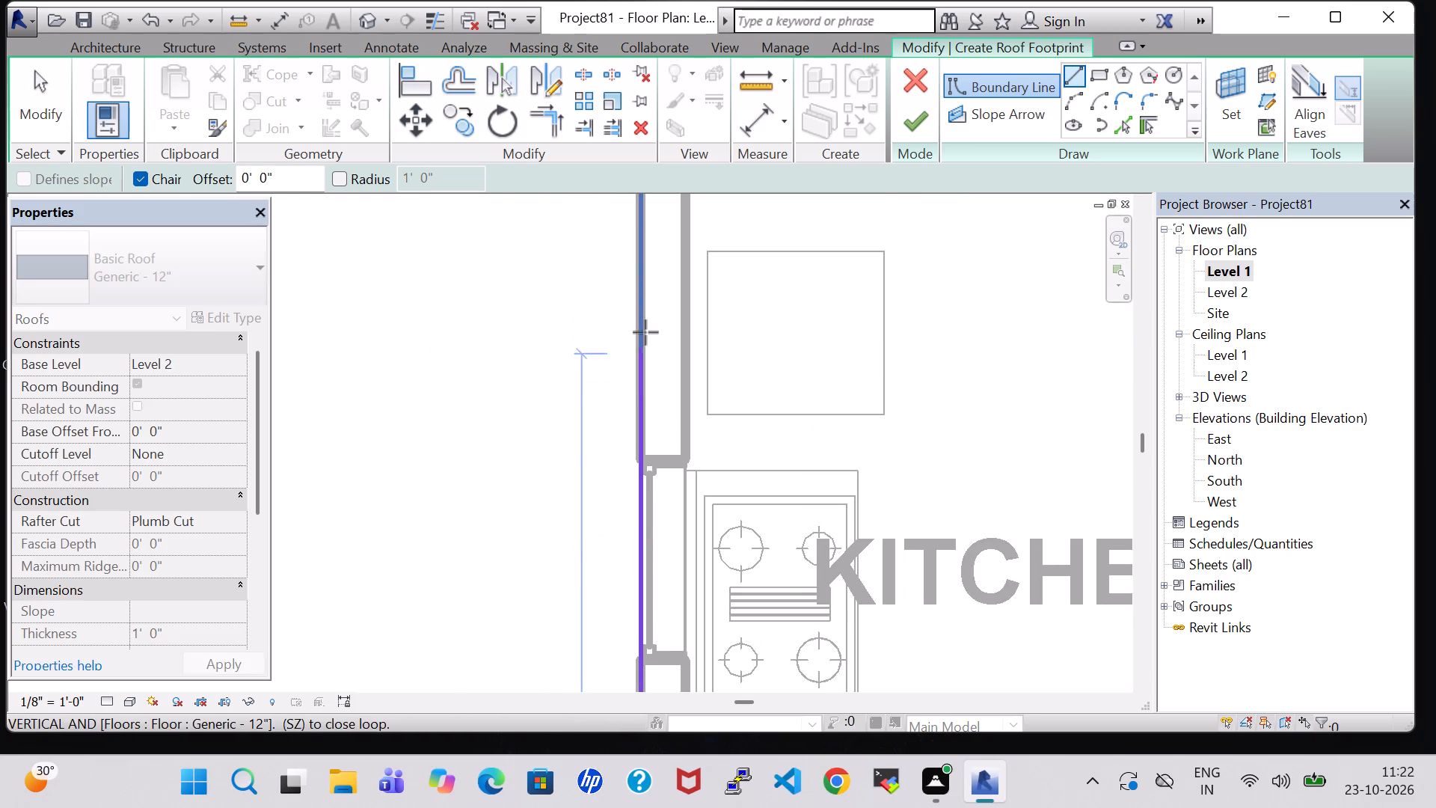
pyautogui.scroll(-2, 645, 290)
pyautogui.moveTo(645, 290); pyautogui.dragTo(647, 595, button='middle')
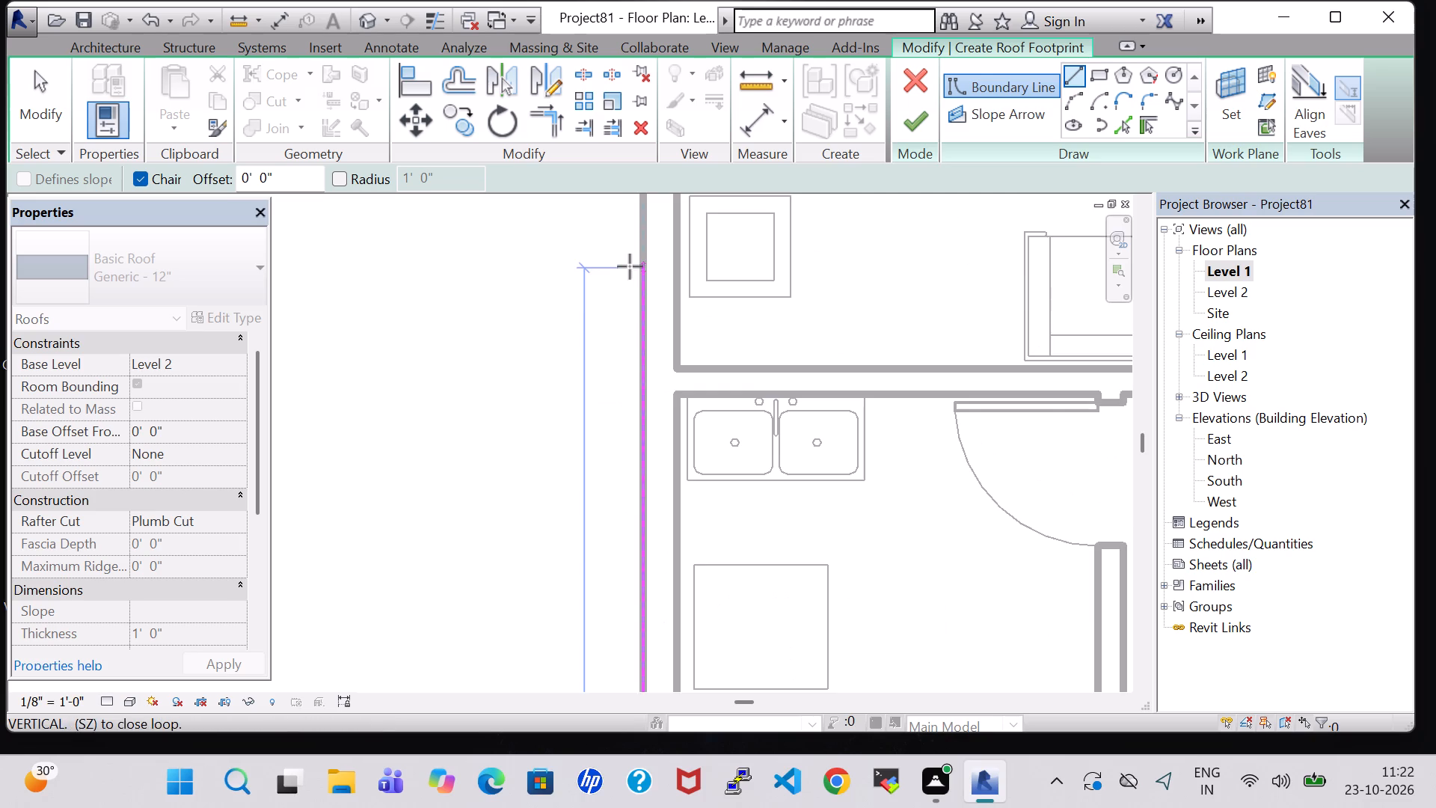
pyautogui.moveTo(630, 266); pyautogui.dragTo(621, 646, button='middle')
pyautogui.moveTo(660, 237); pyautogui.dragTo(677, 646, button='middle')
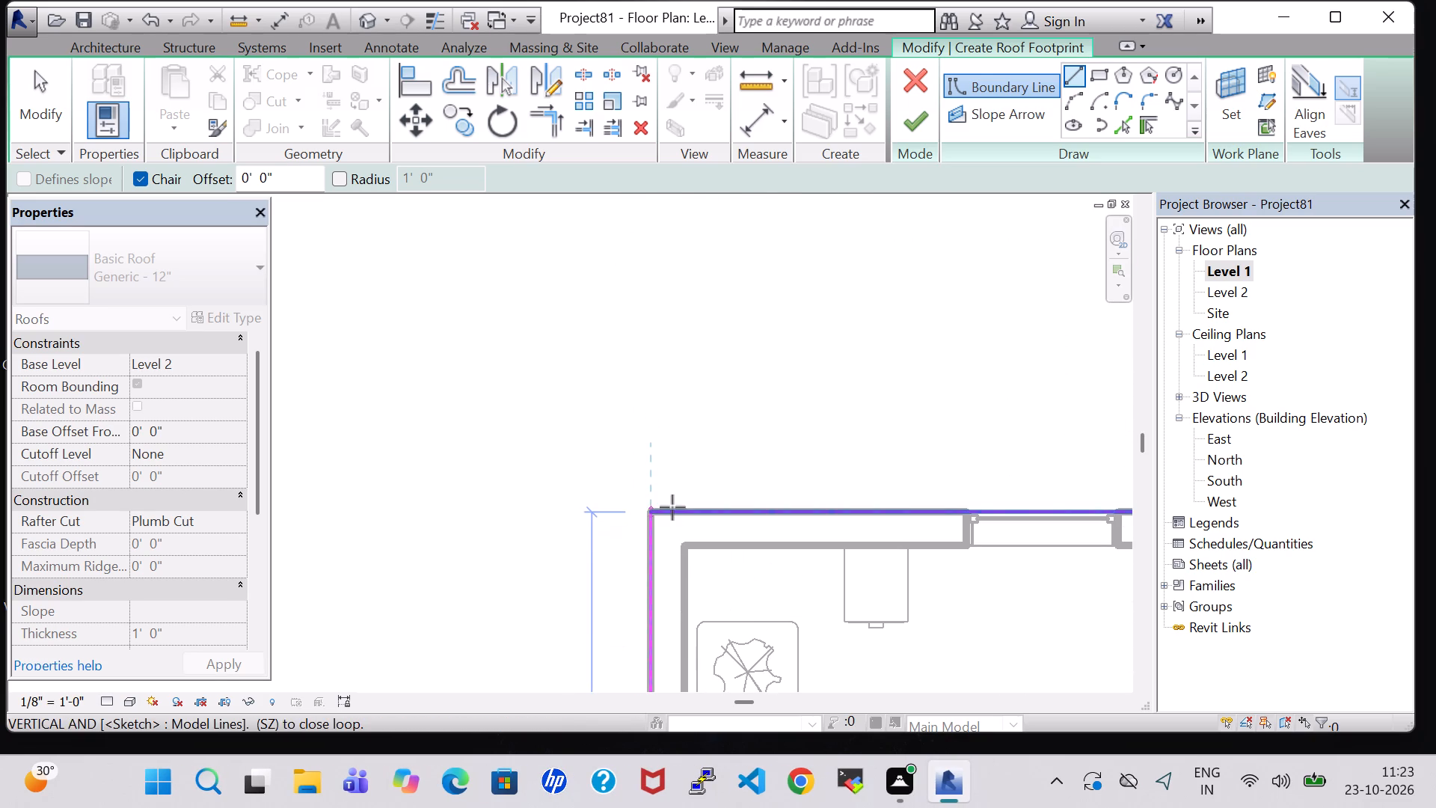
pyautogui.click(649, 512)
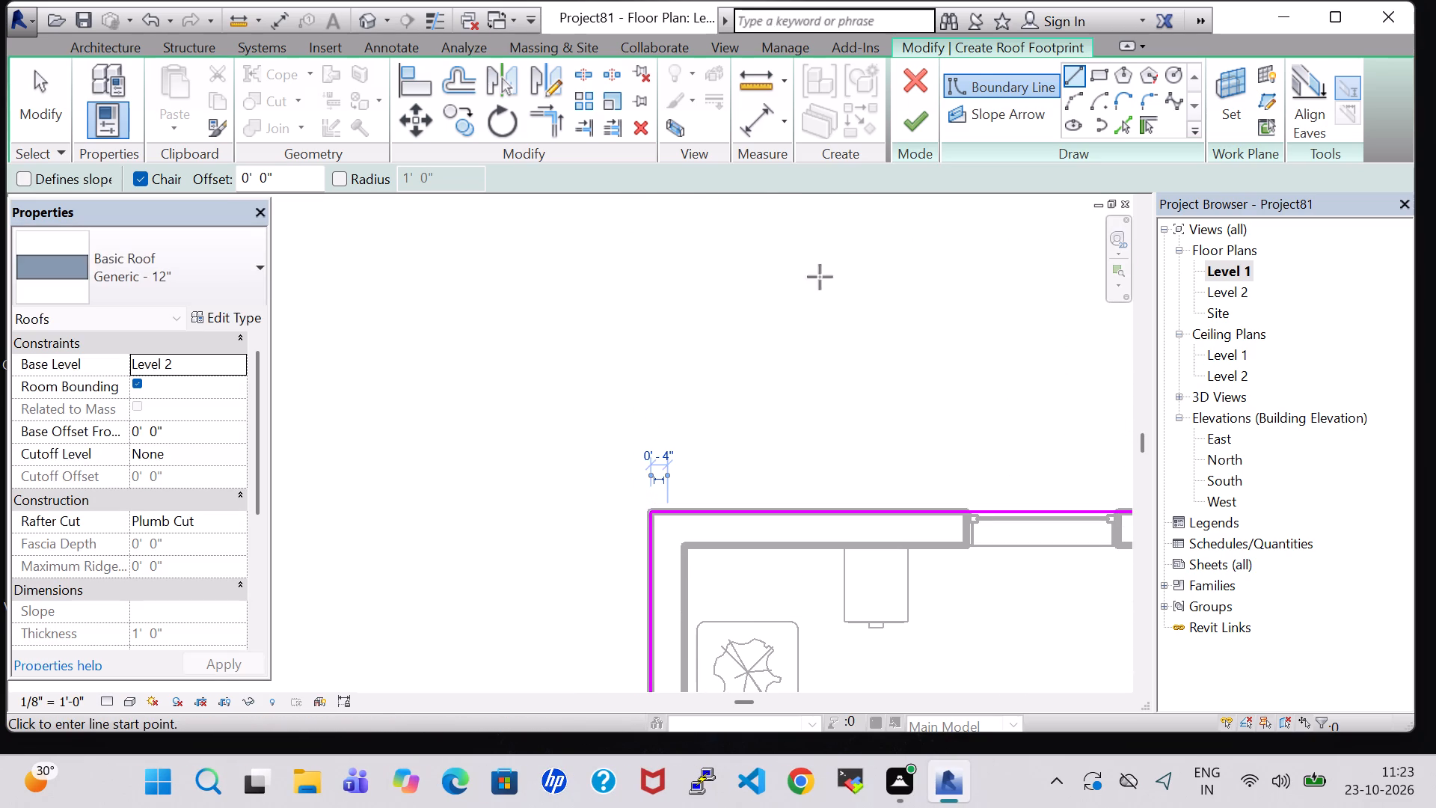
# Finish the roof and attach the highlighted walls to it.
pyautogui.click(906, 122)
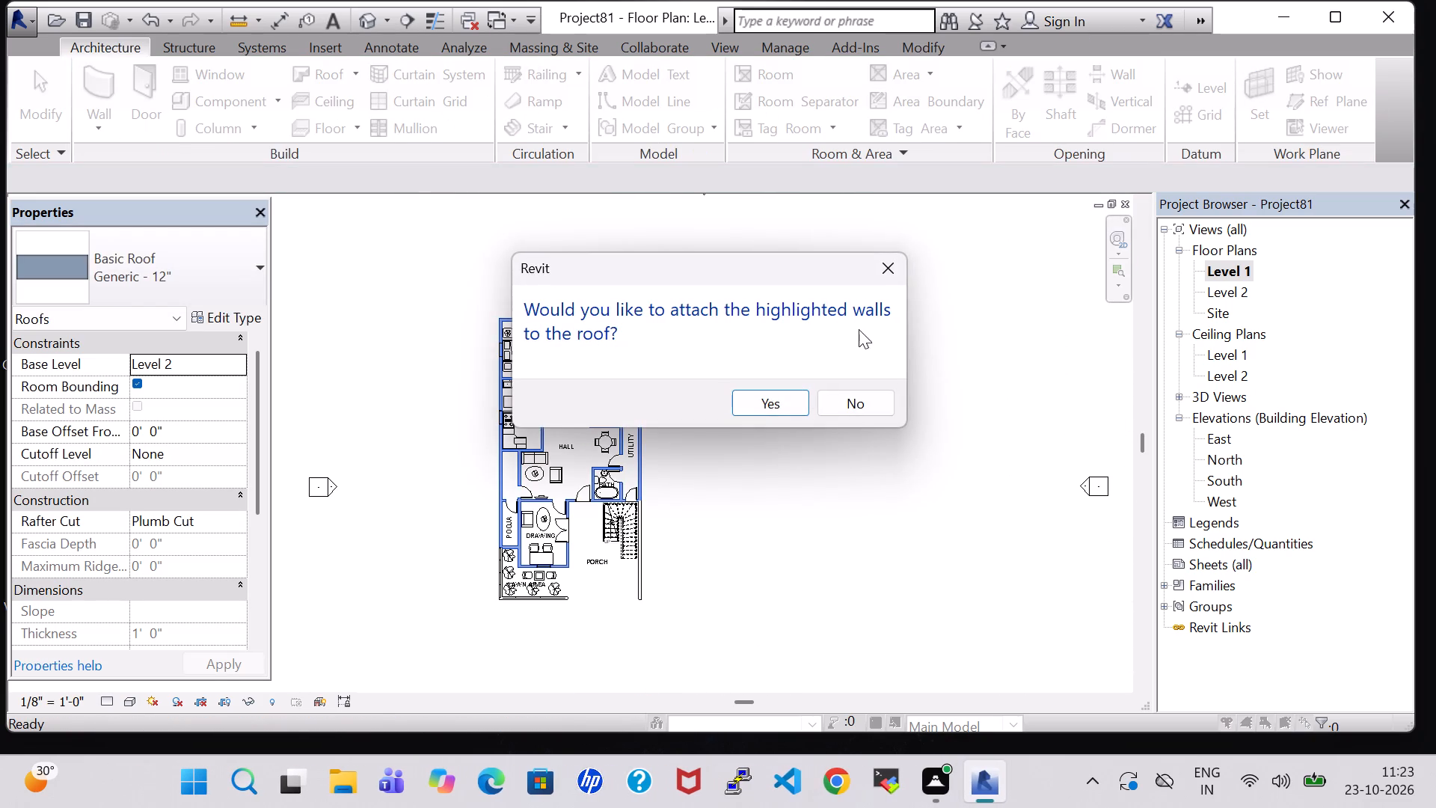
pyautogui.click(767, 393)
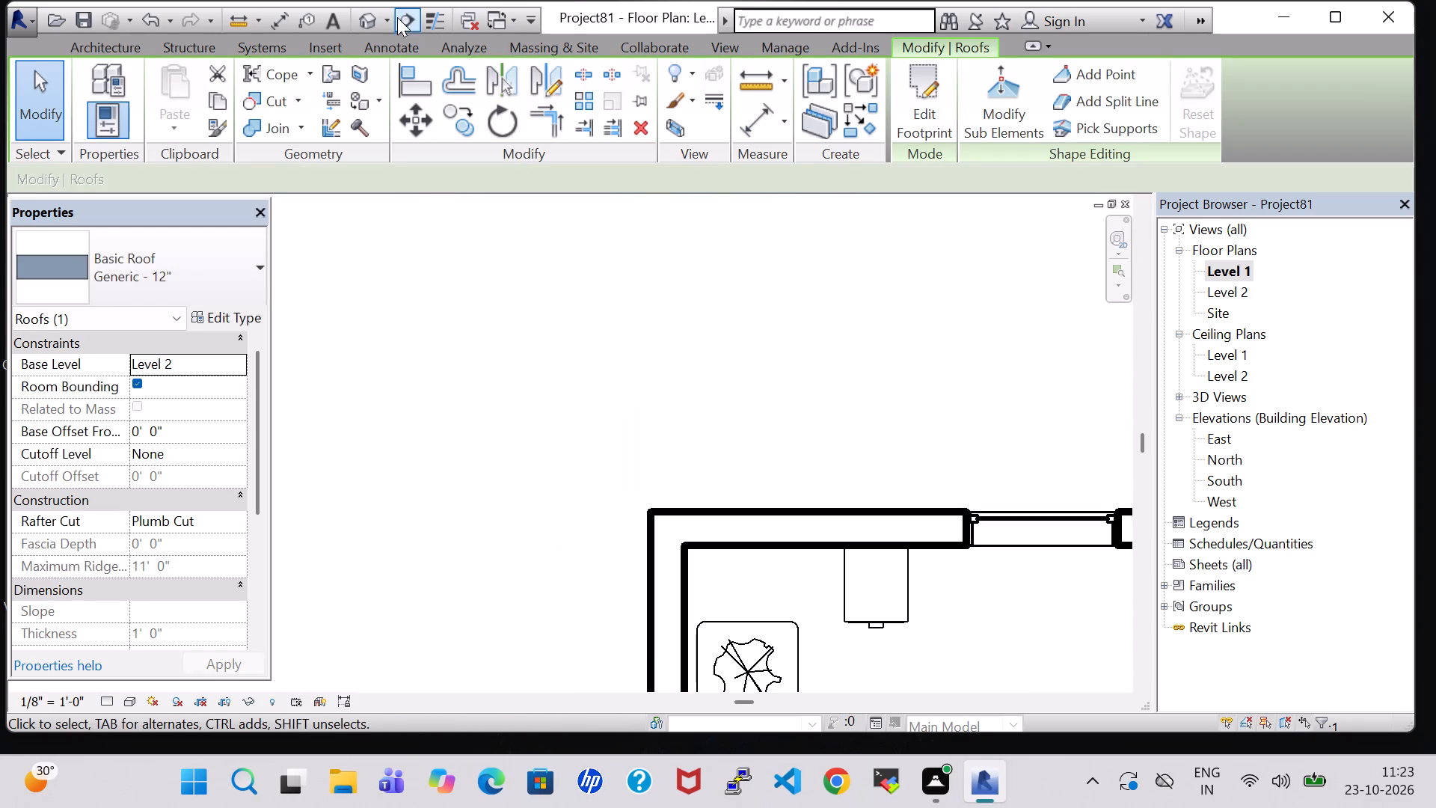
# In the 3D view, duplicate the wall type of the low front wall under the sit-out railing as OUTER 2'.
pyautogui.click(364, 19)
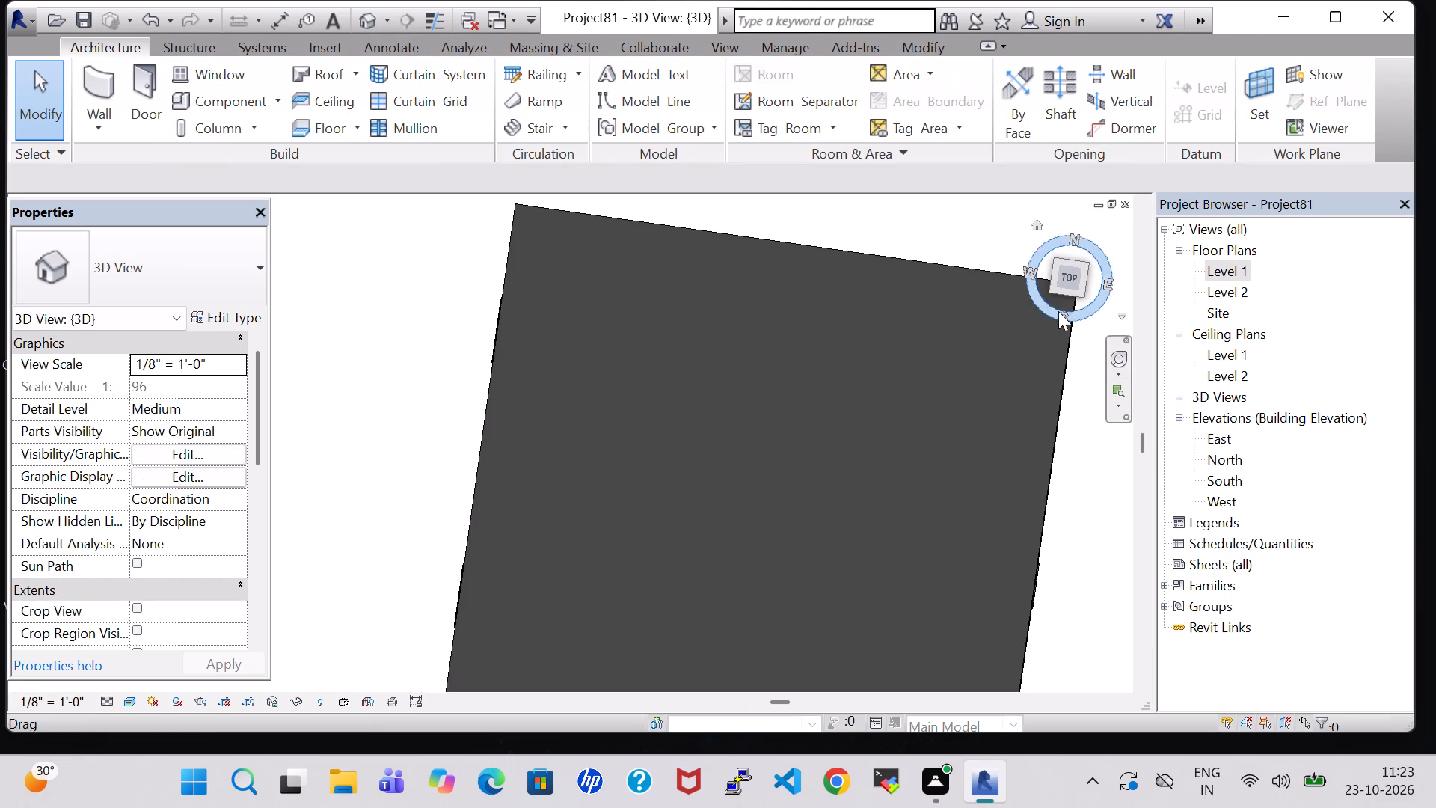
pyautogui.click(1064, 313)
pyautogui.scroll(3, 693, 678)
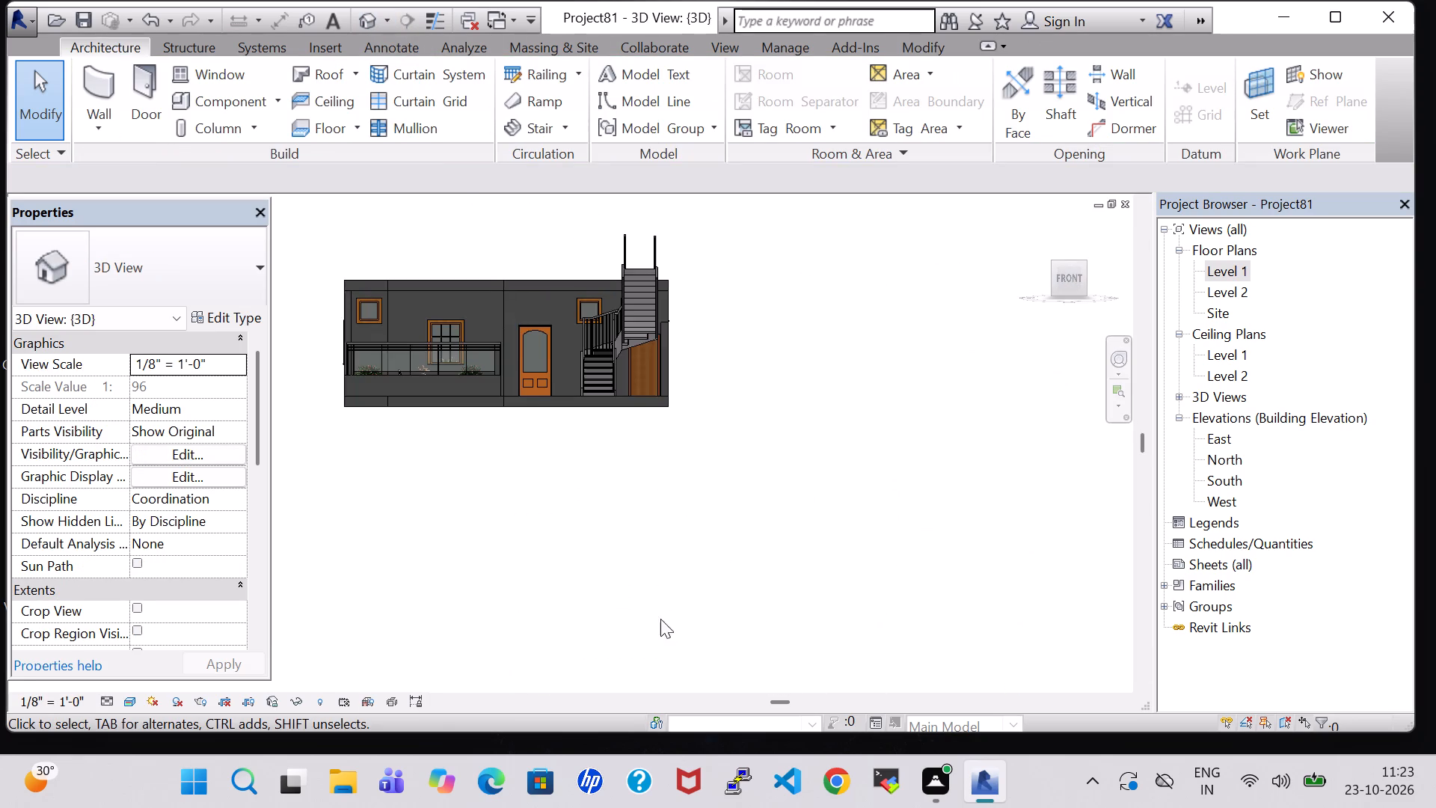
pyautogui.scroll(4, 527, 518)
pyautogui.moveTo(583, 319); pyautogui.dragTo(698, 554, button='middle')
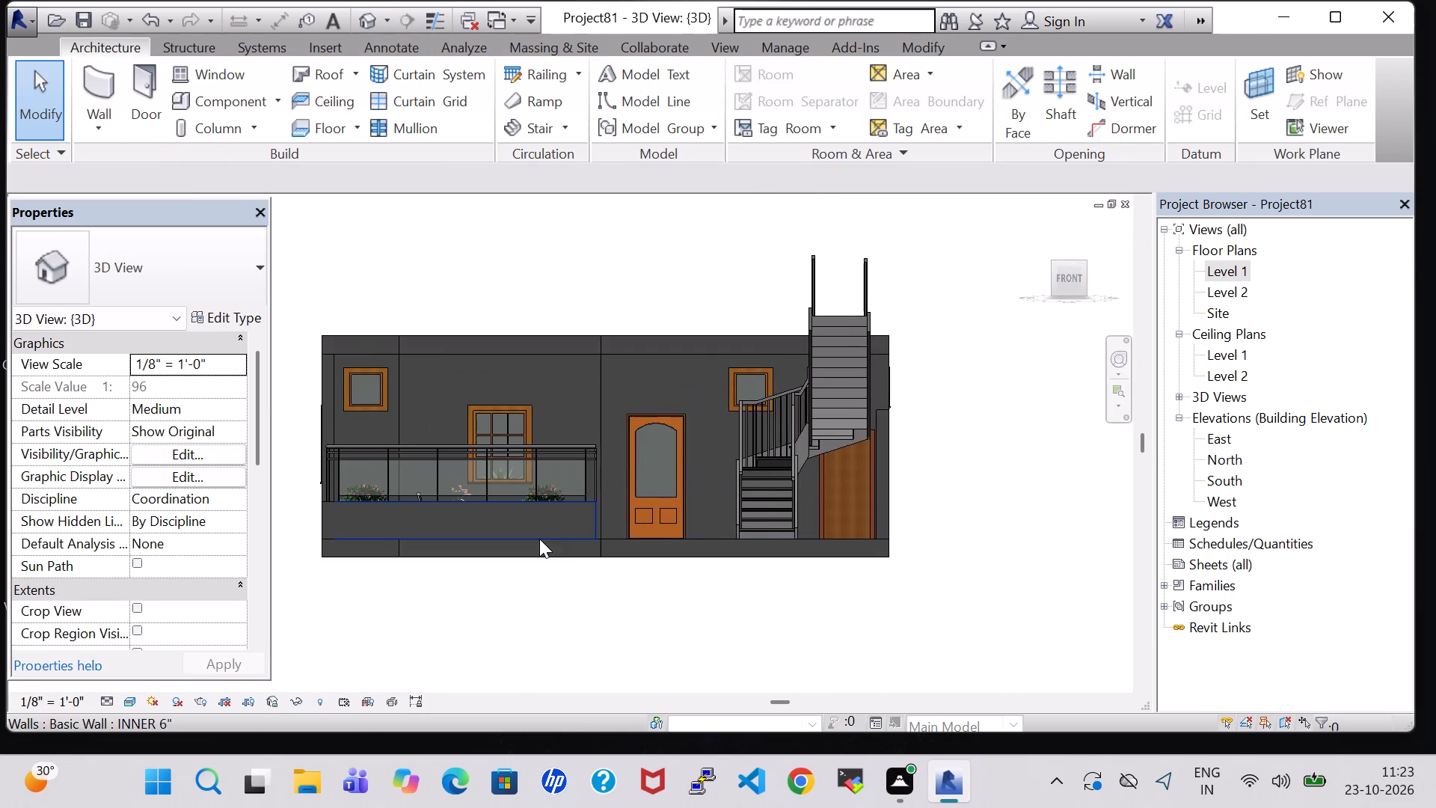
pyautogui.moveTo(539, 539); pyautogui.dragTo(691, 651, button='middle')
pyautogui.scroll(1, 691, 651)
pyautogui.click(628, 614)
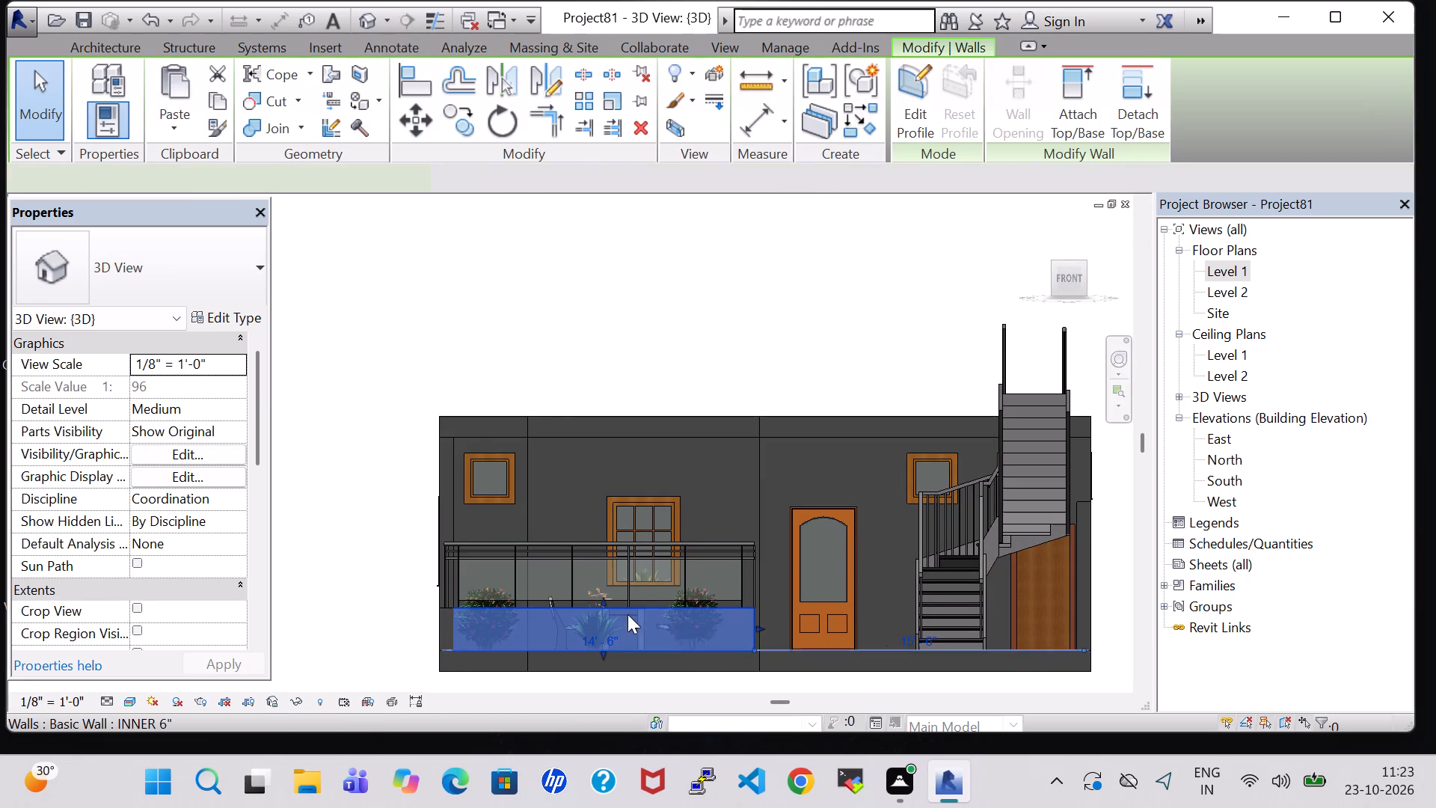
pyautogui.click(221, 318)
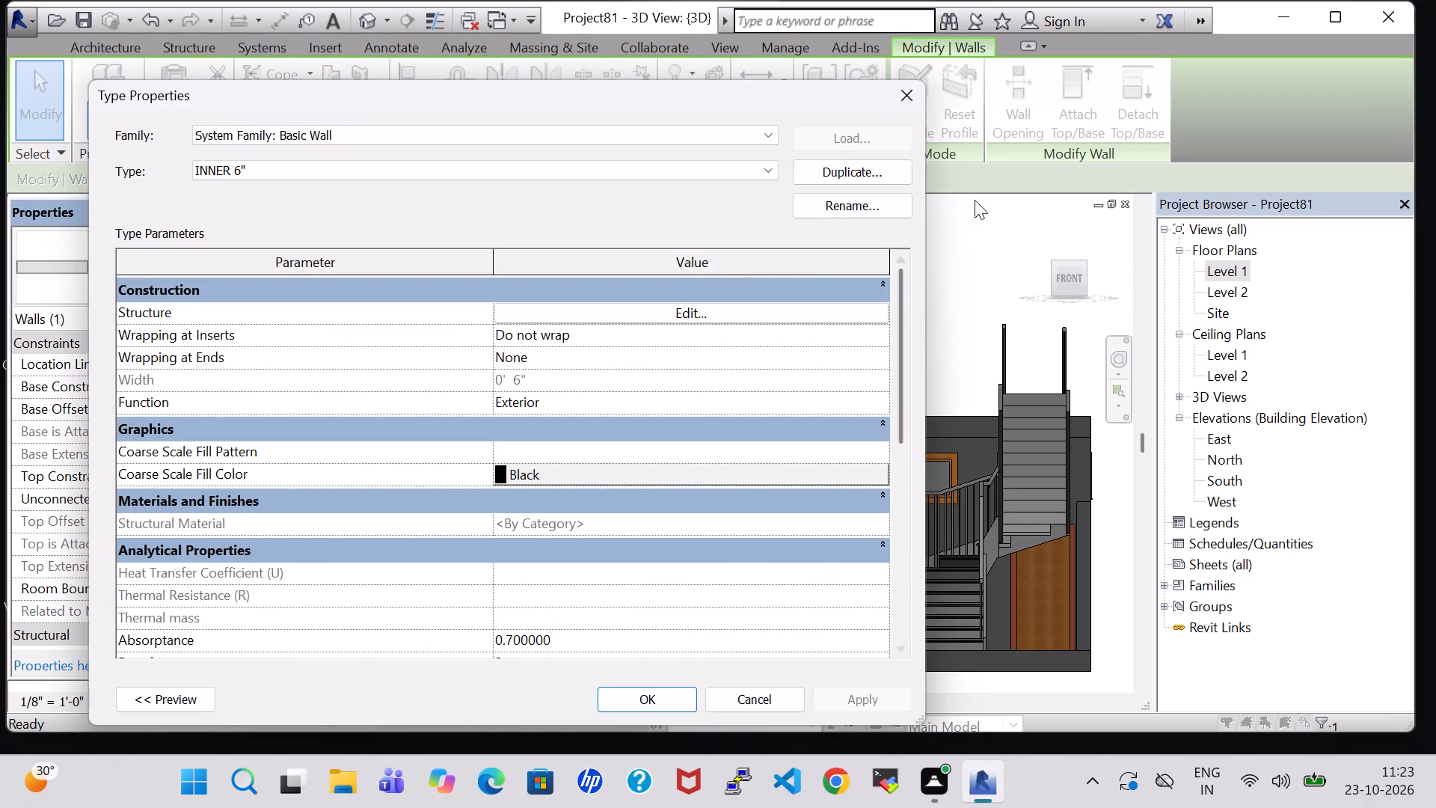
pyautogui.click(852, 174)
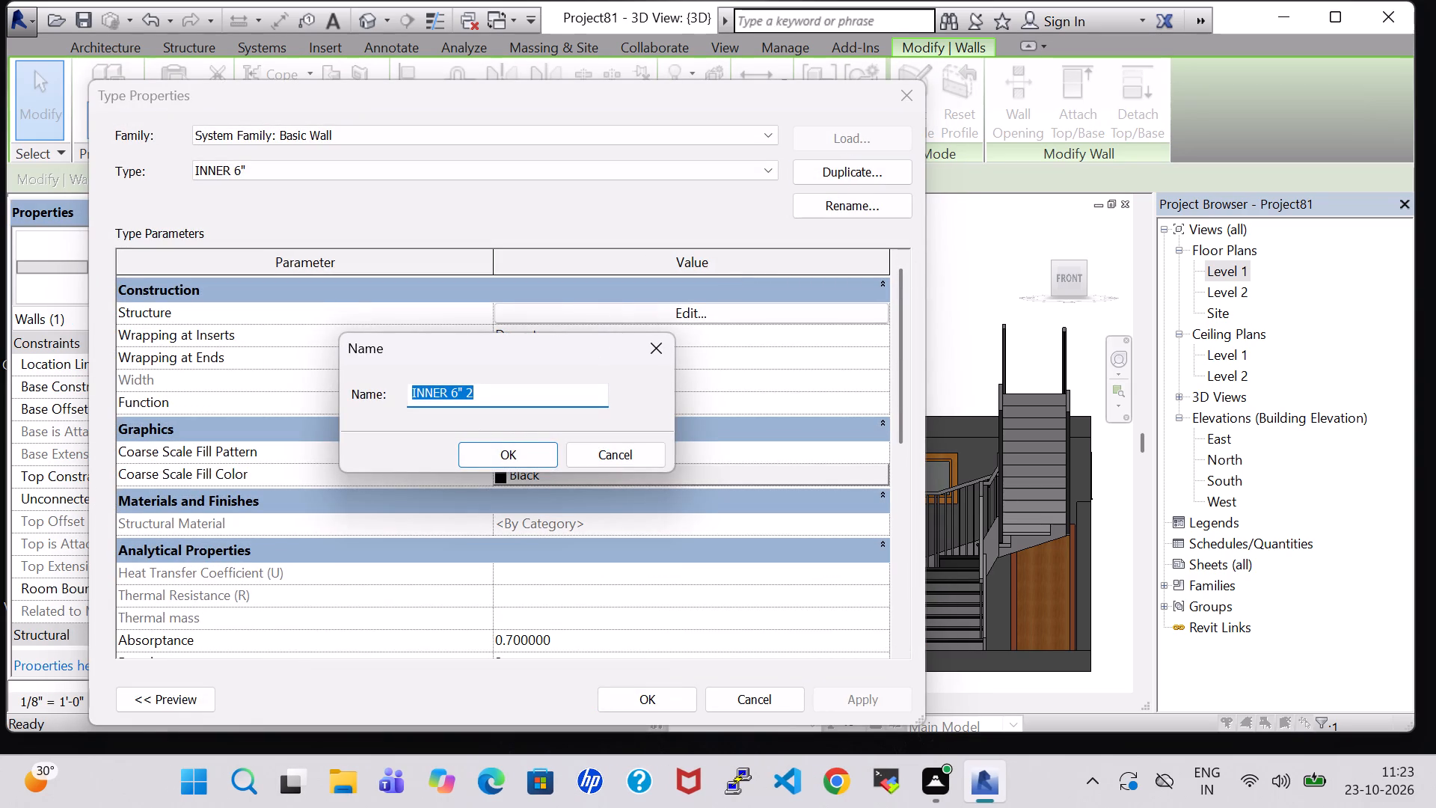
pyautogui.click(460, 390)
pyautogui.click(460, 390)
pyautogui.press('BackSpace')
pyautogui.press('BackSpace')
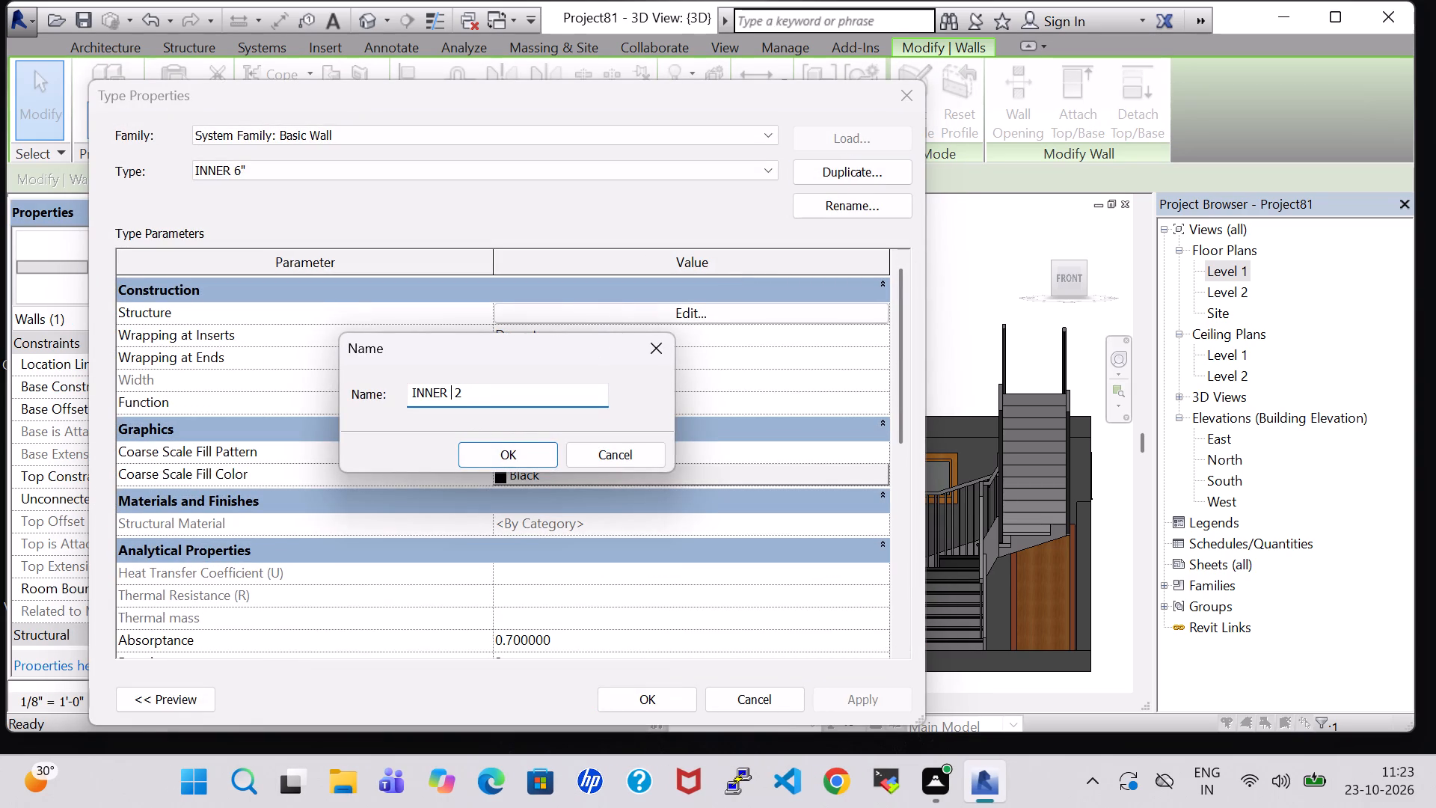
pyautogui.click(485, 396)
pyautogui.click(447, 388)
pyautogui.press('BackSpace')
pyautogui.press('BackSpace')
pyautogui.press('BackSpace')
pyautogui.press('BackSpace')
pyautogui.press('BackSpace')
pyautogui.press('BackSpace')
pyautogui.press('BackSpace')
pyautogui.press('BackSpace')
pyautogui.press('BackSpace')
pyautogui.press('BackSpace')
pyautogui.press('BackSpace')
pyautogui.write('OU')
pyautogui.write('TER')
pyautogui.click(474, 389)
pyautogui.press("'")
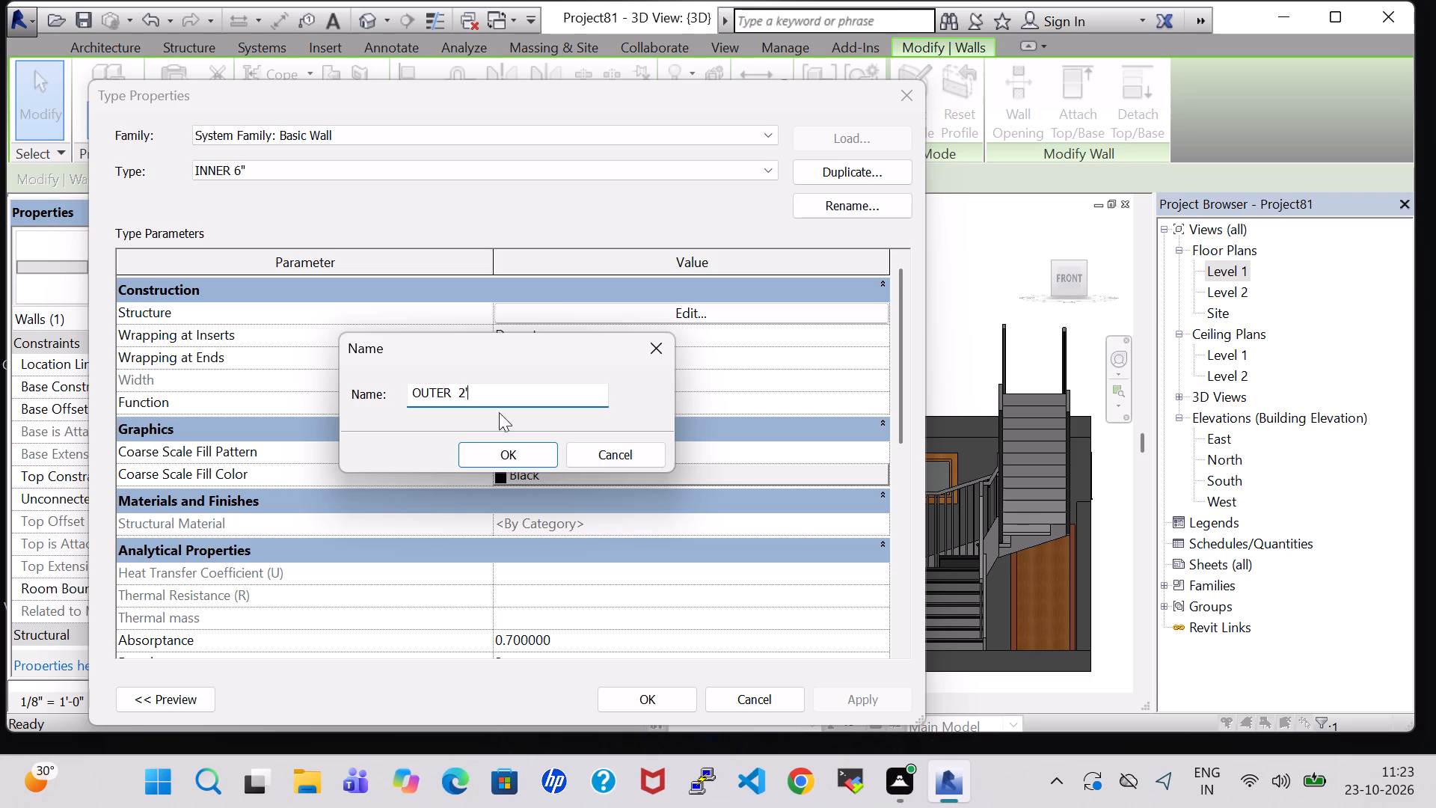
pyautogui.click(505, 461)
# Assign Birch as the structure layer material of the OUTER 2' wall type and apply the type changes.
pyautogui.click(690, 313)
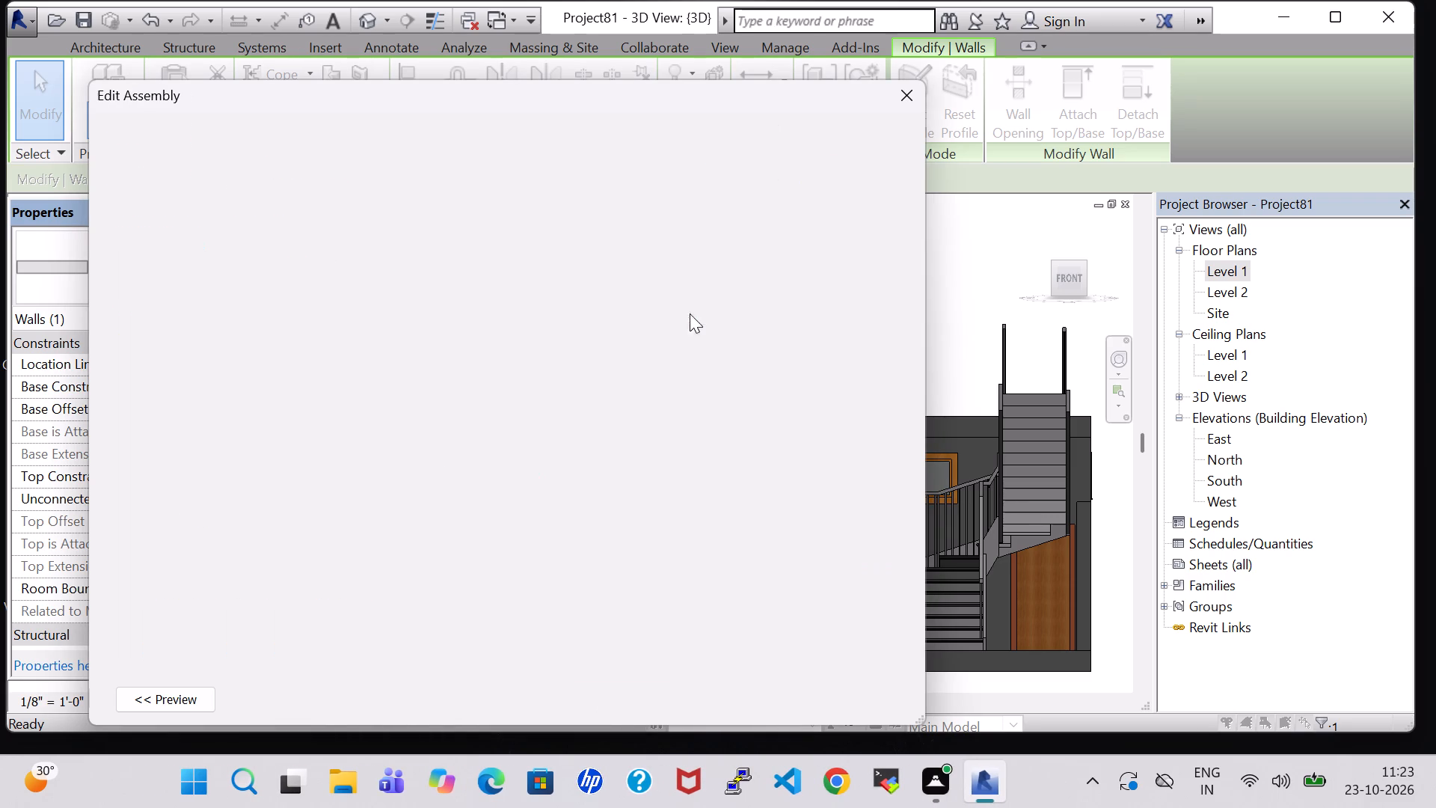
pyautogui.click(503, 302)
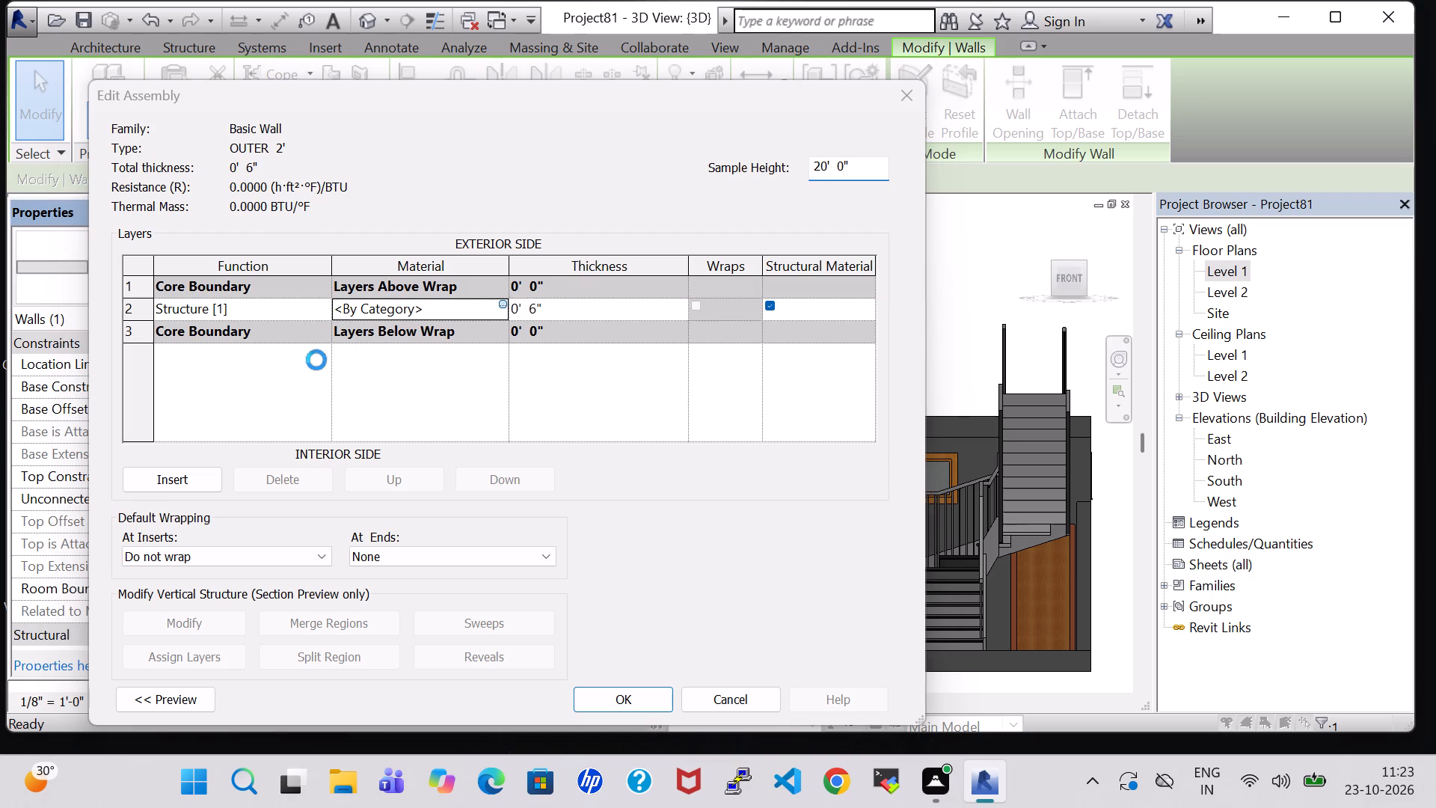
pyautogui.click(503, 541)
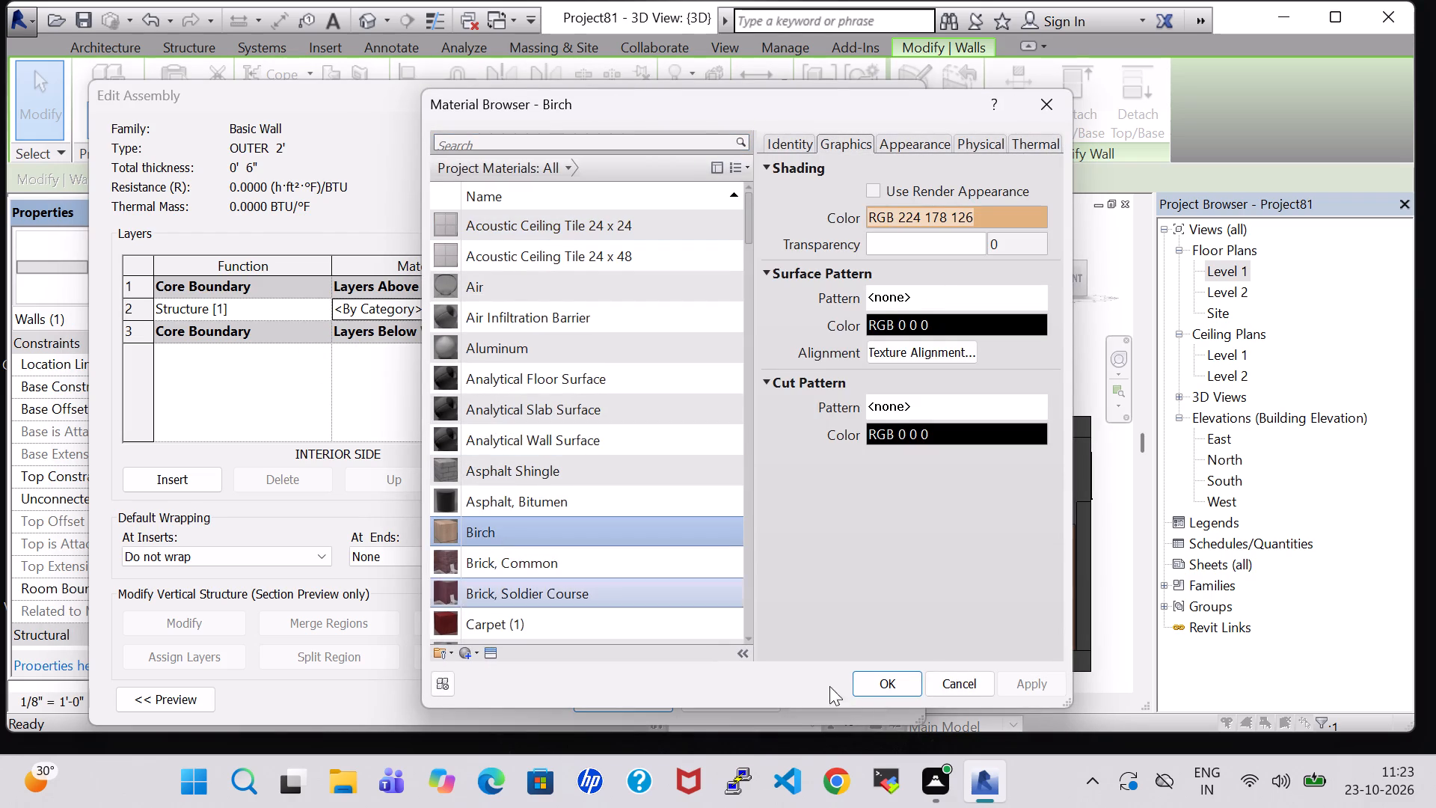
pyautogui.click(895, 683)
pyautogui.click(637, 703)
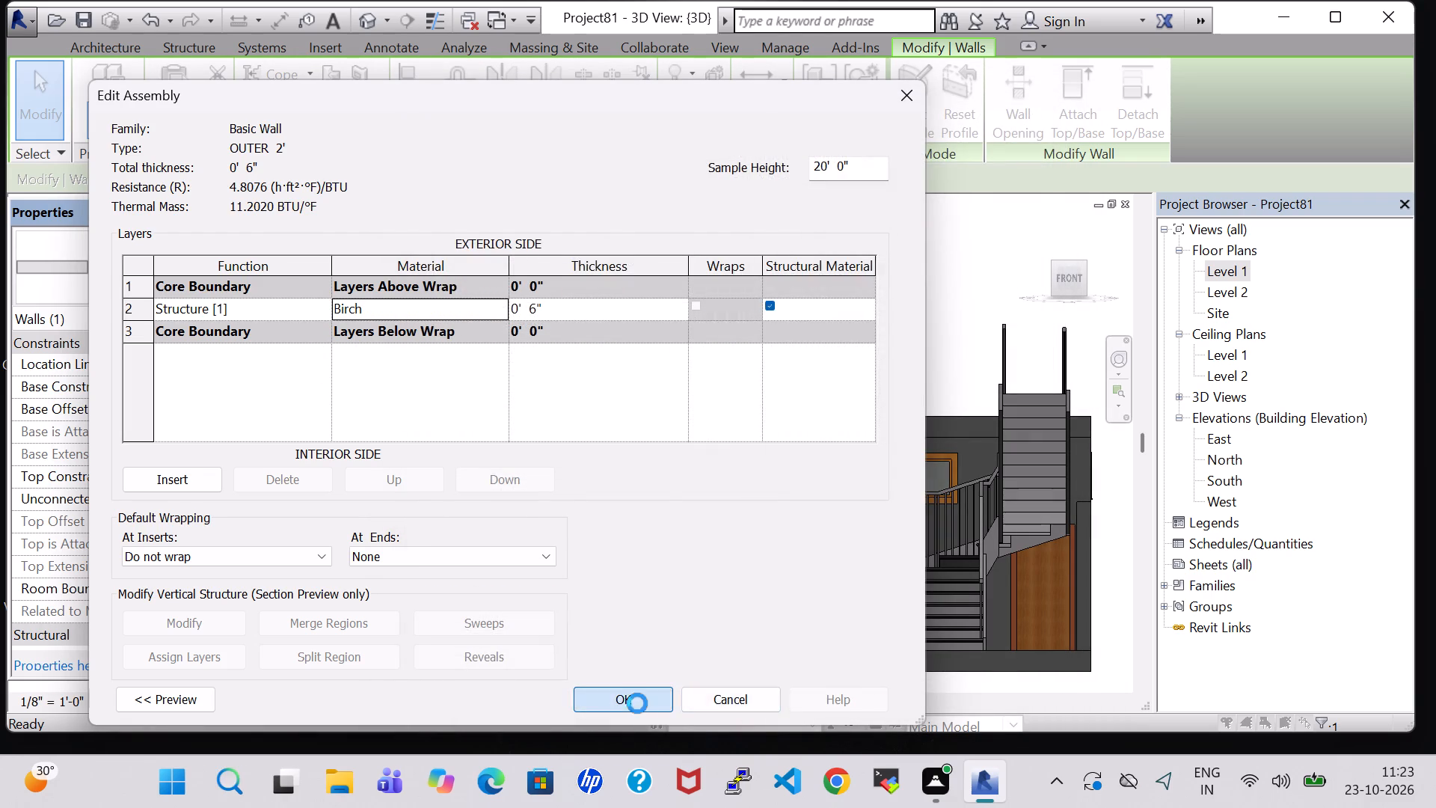
pyautogui.click(637, 703)
pyautogui.click(820, 334)
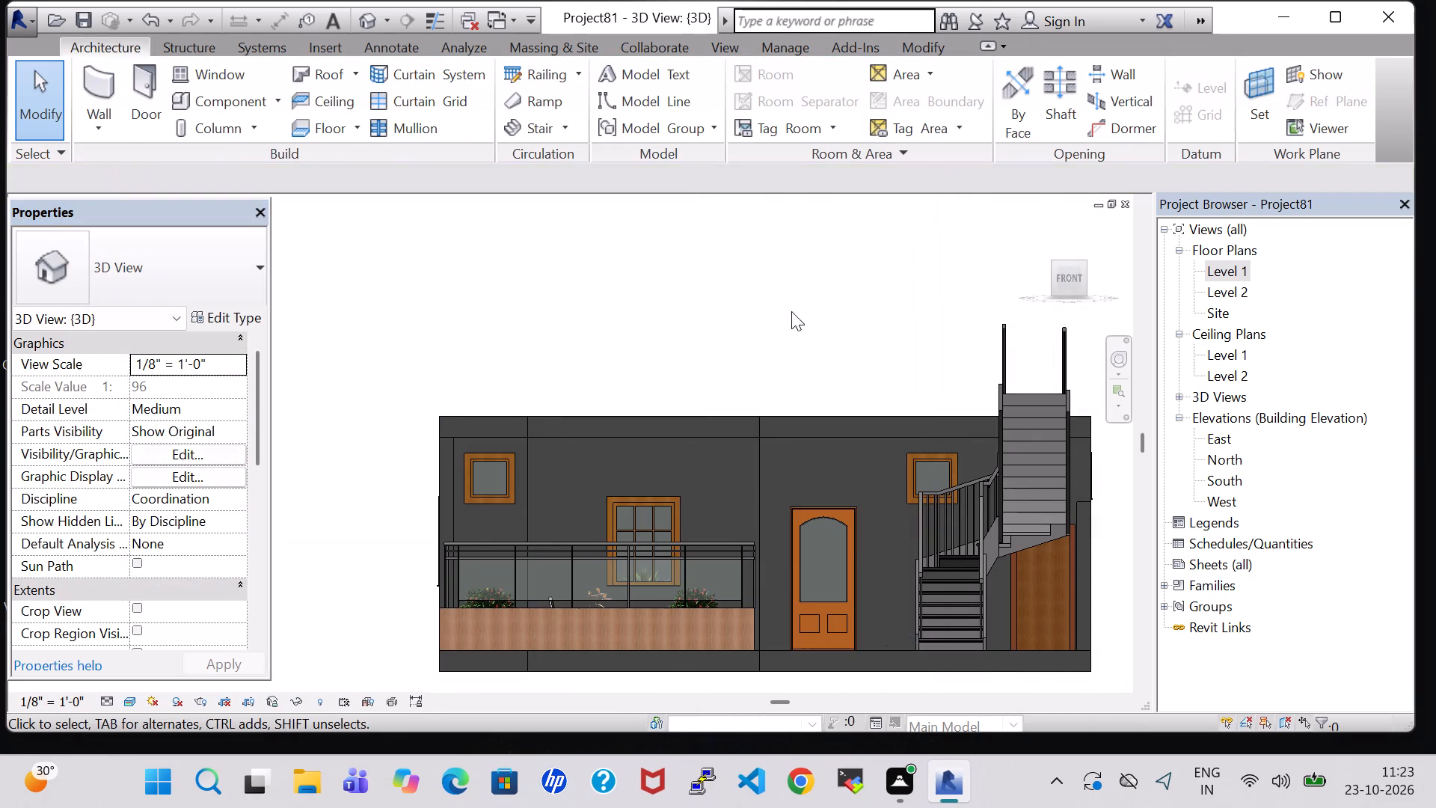
# Change the low side wall of the sit-out, under the railing's short return, to the OUTER 2' type.
pyautogui.keyDown('shift'); pyautogui.moveTo(714, 284); pyautogui.dragTo(749, 403, button='middle'); pyautogui.keyUp('shift')
pyautogui.moveTo(719, 421); pyautogui.dragTo(767, 156, button='middle')
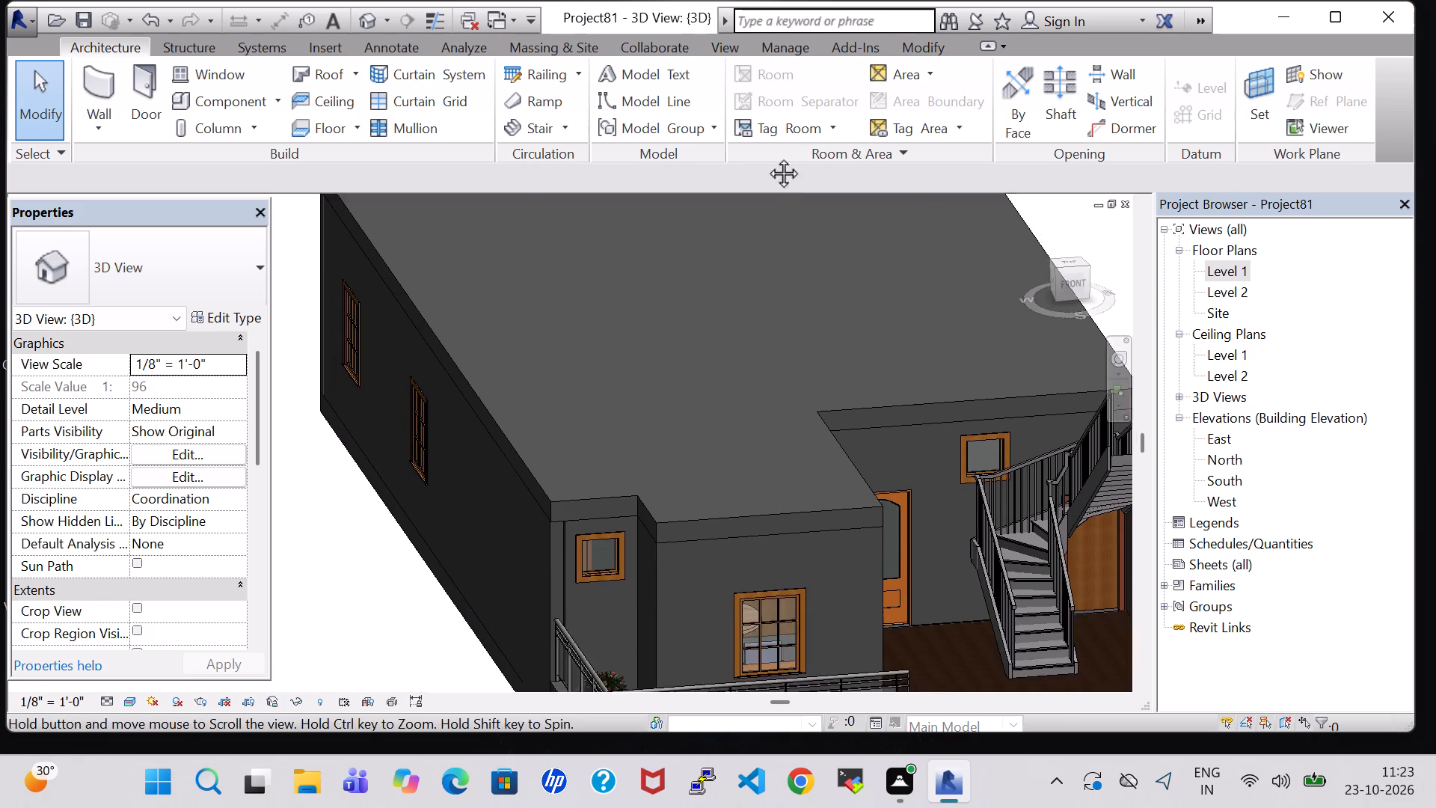
pyautogui.moveTo(767, 156); pyautogui.dragTo(778, 127, button='middle')
pyautogui.click(639, 533)
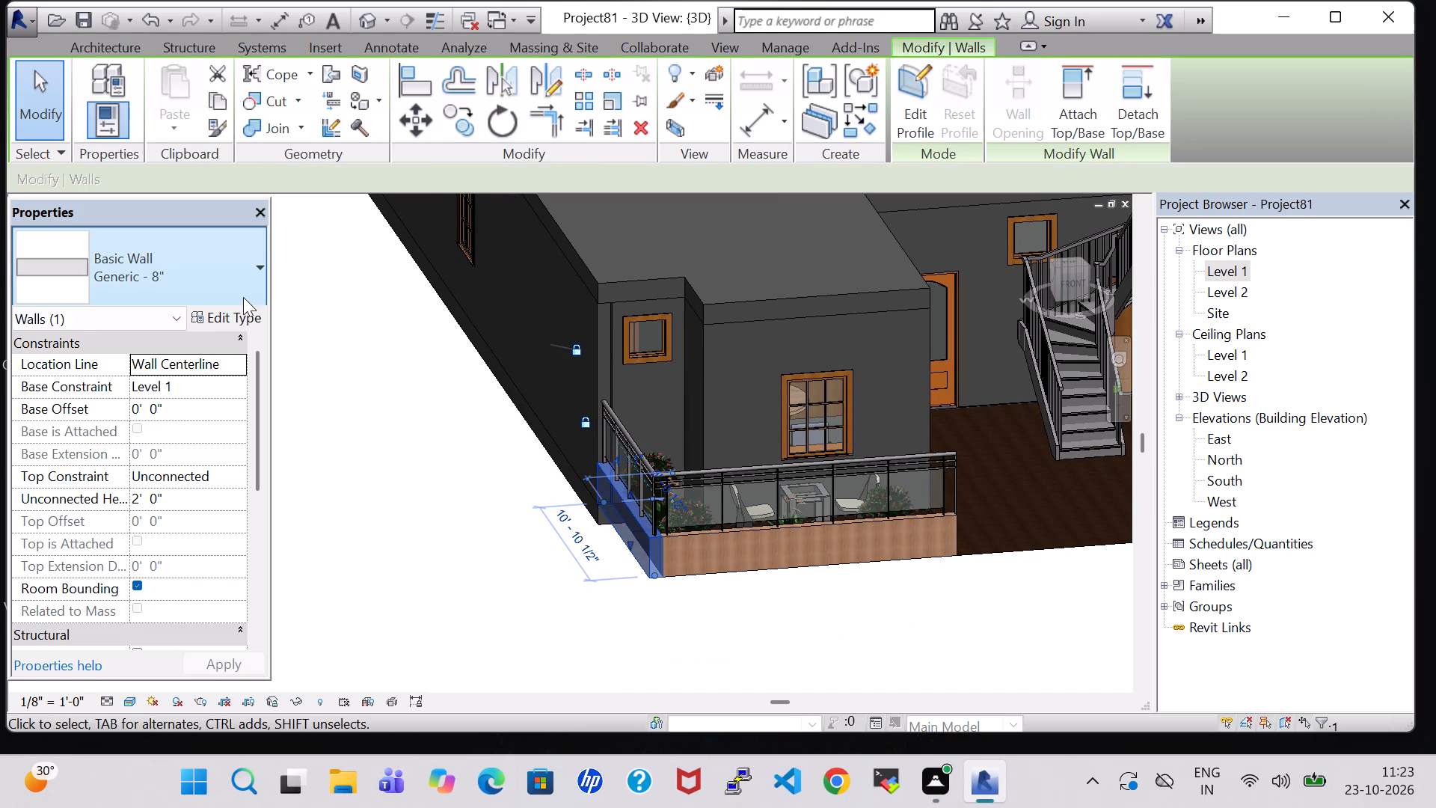
pyautogui.click(227, 278)
pyautogui.click(200, 730)
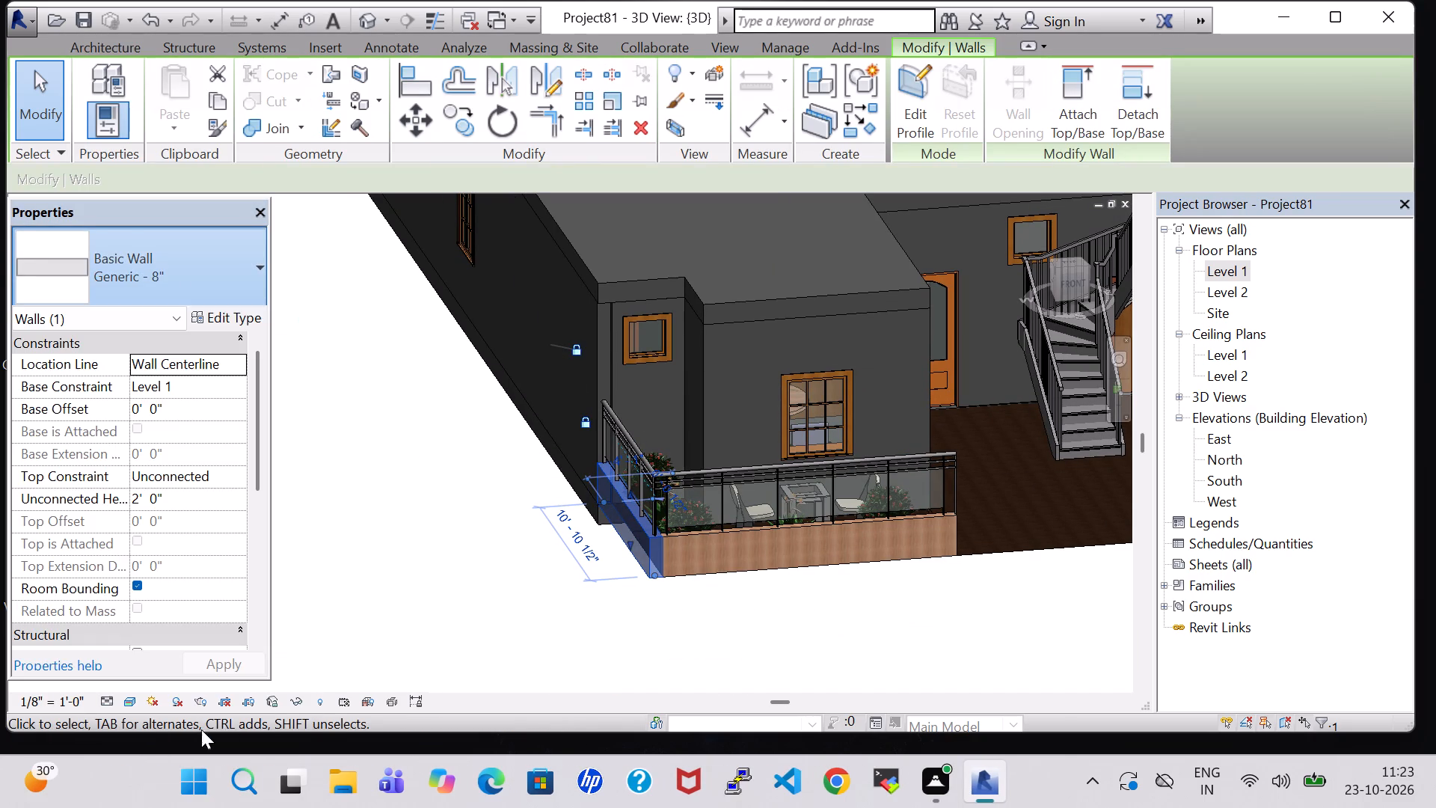
pyautogui.click(728, 670)
# Change the freestanding porch side wall beside the staircase to the OUTER 2' type.
pyautogui.moveTo(886, 649); pyautogui.dragTo(752, 649, button='middle')
pyautogui.click(701, 526)
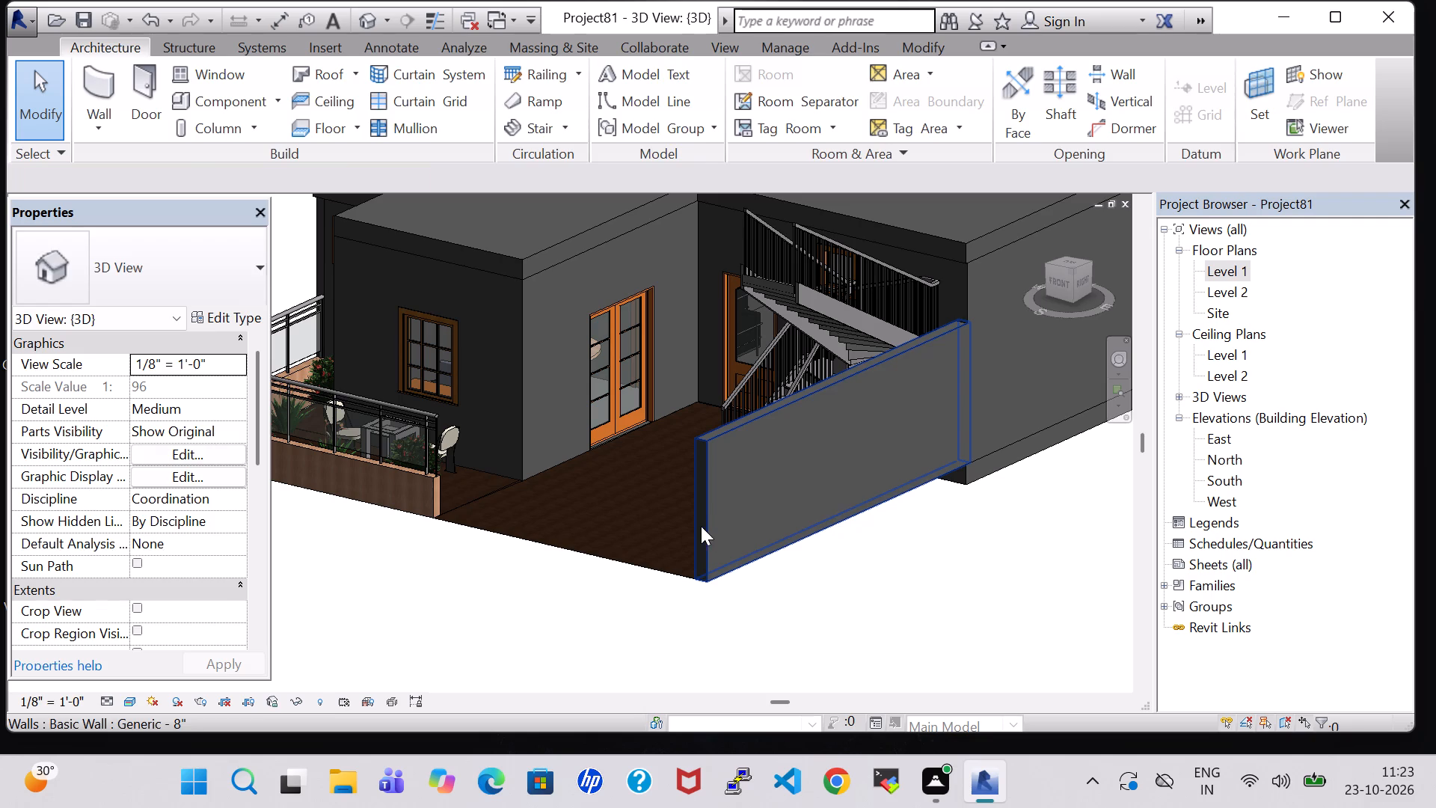
pyautogui.click(153, 269)
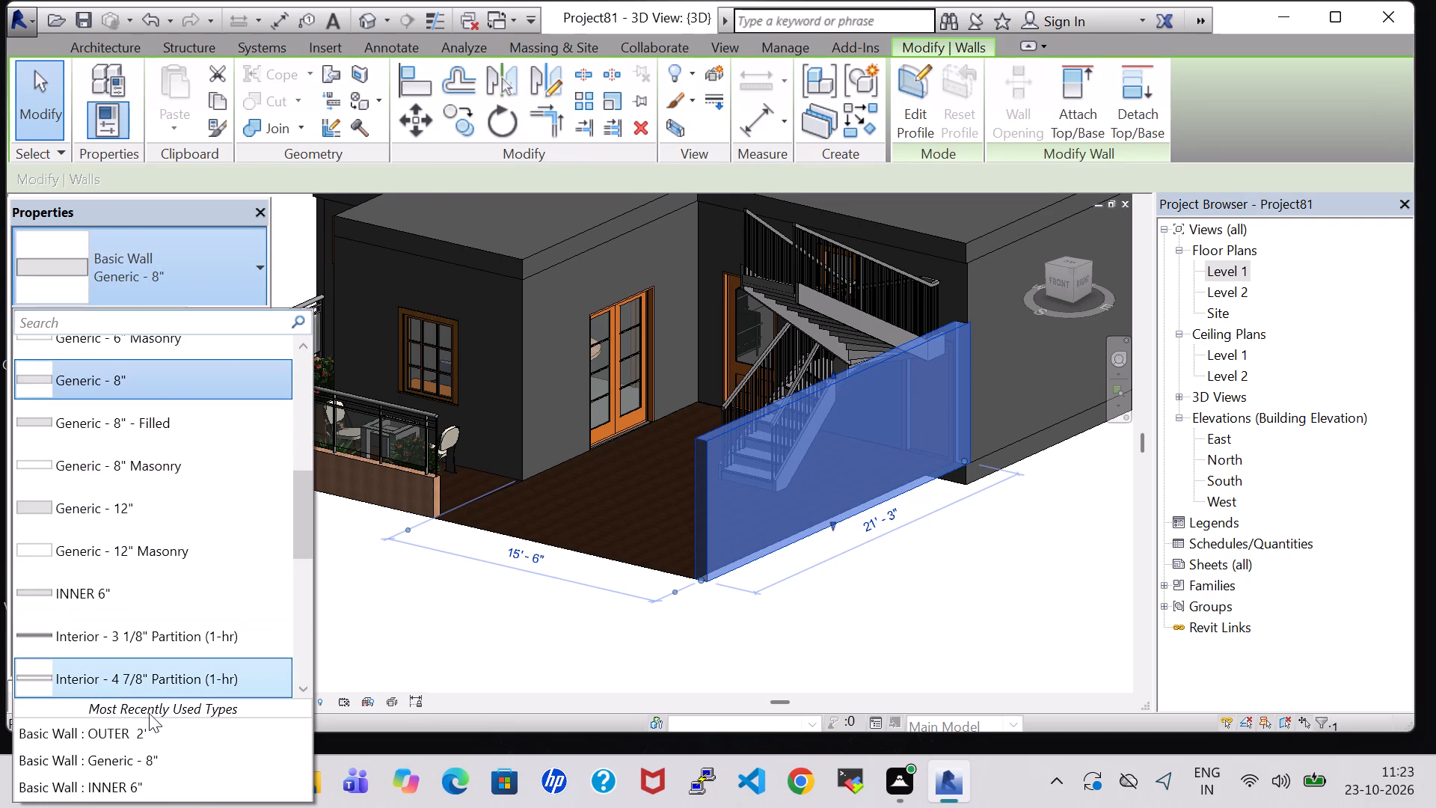
pyautogui.click(149, 729)
pyautogui.click(957, 633)
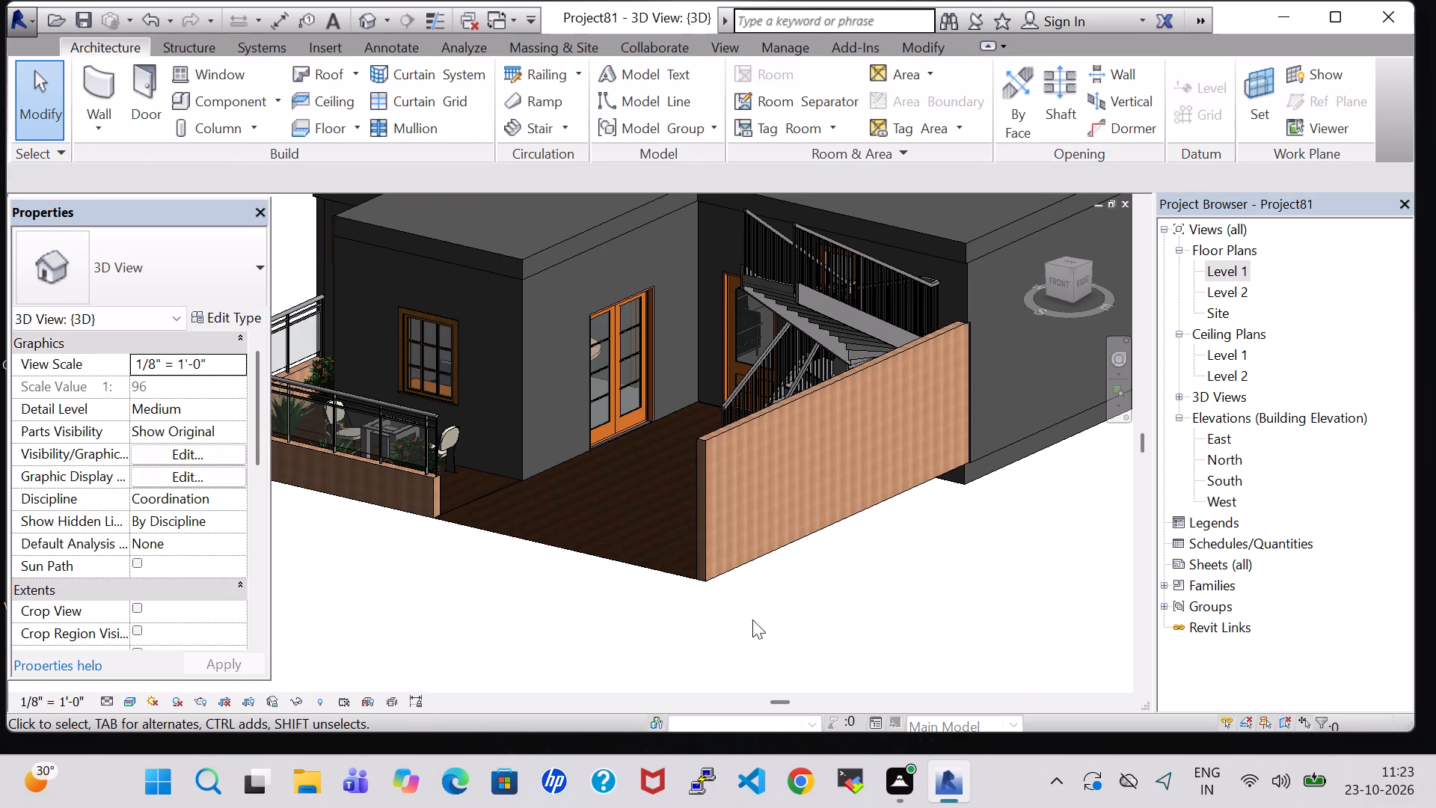
# From the utility area's rear half wall, set the Generic - 8" wall type's structure layer material to Brick, Common.
pyautogui.moveTo(884, 607); pyautogui.dragTo(681, 584, button='middle')
pyautogui.keyDown('shift'); pyautogui.moveTo(903, 581); pyautogui.dragTo(698, 581, button='middle'); pyautogui.keyUp('shift')
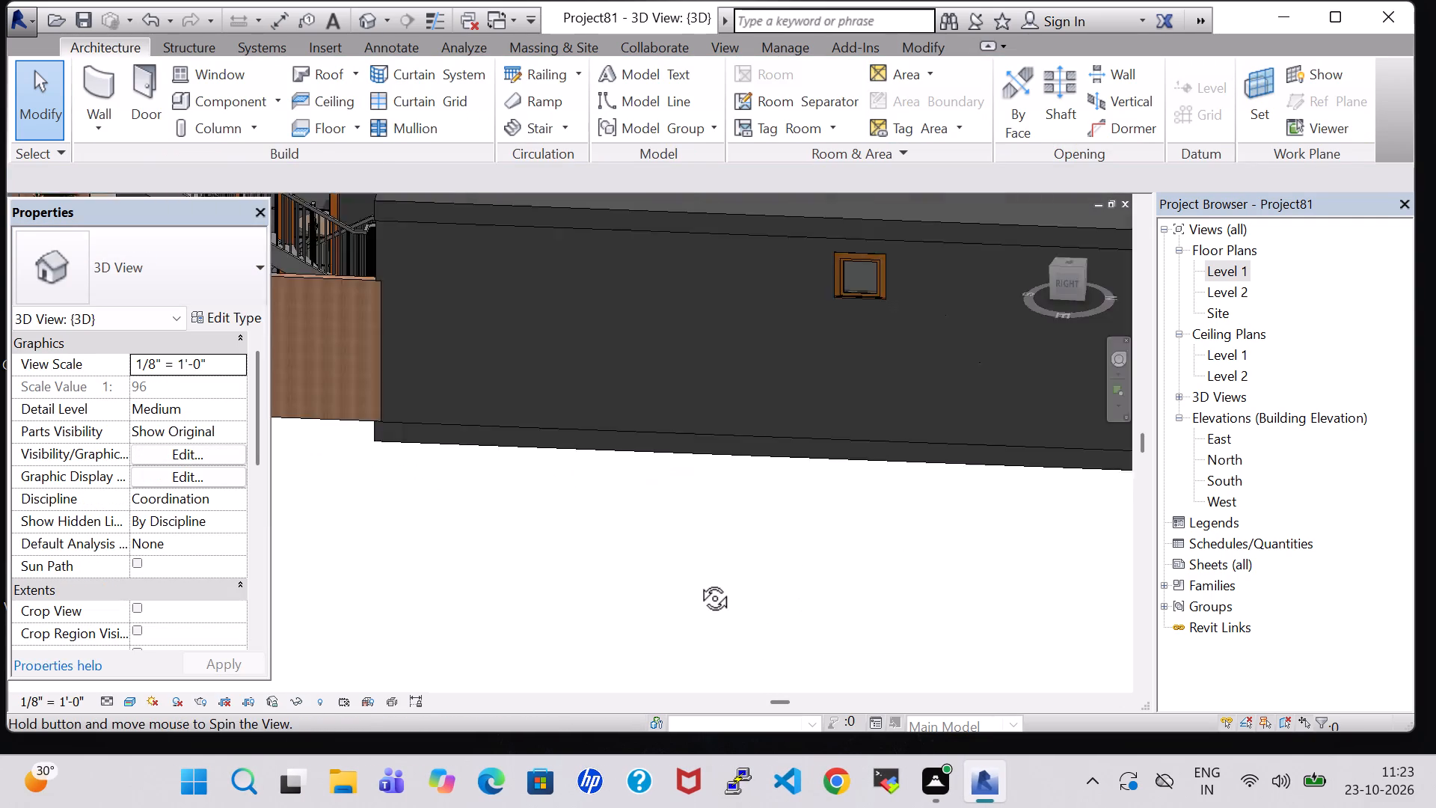
pyautogui.moveTo(889, 568); pyautogui.dragTo(711, 566, button='middle')
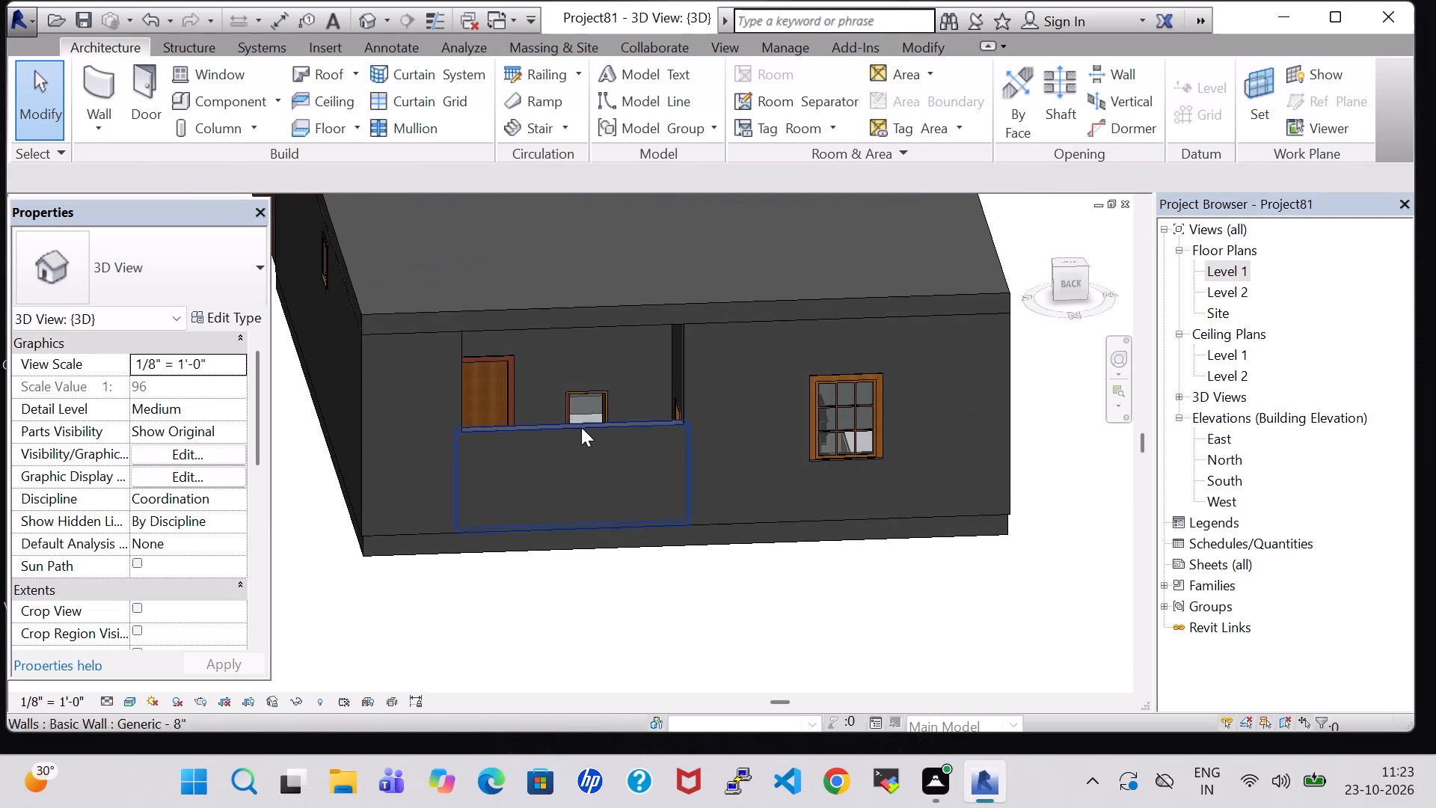
pyautogui.click(581, 426)
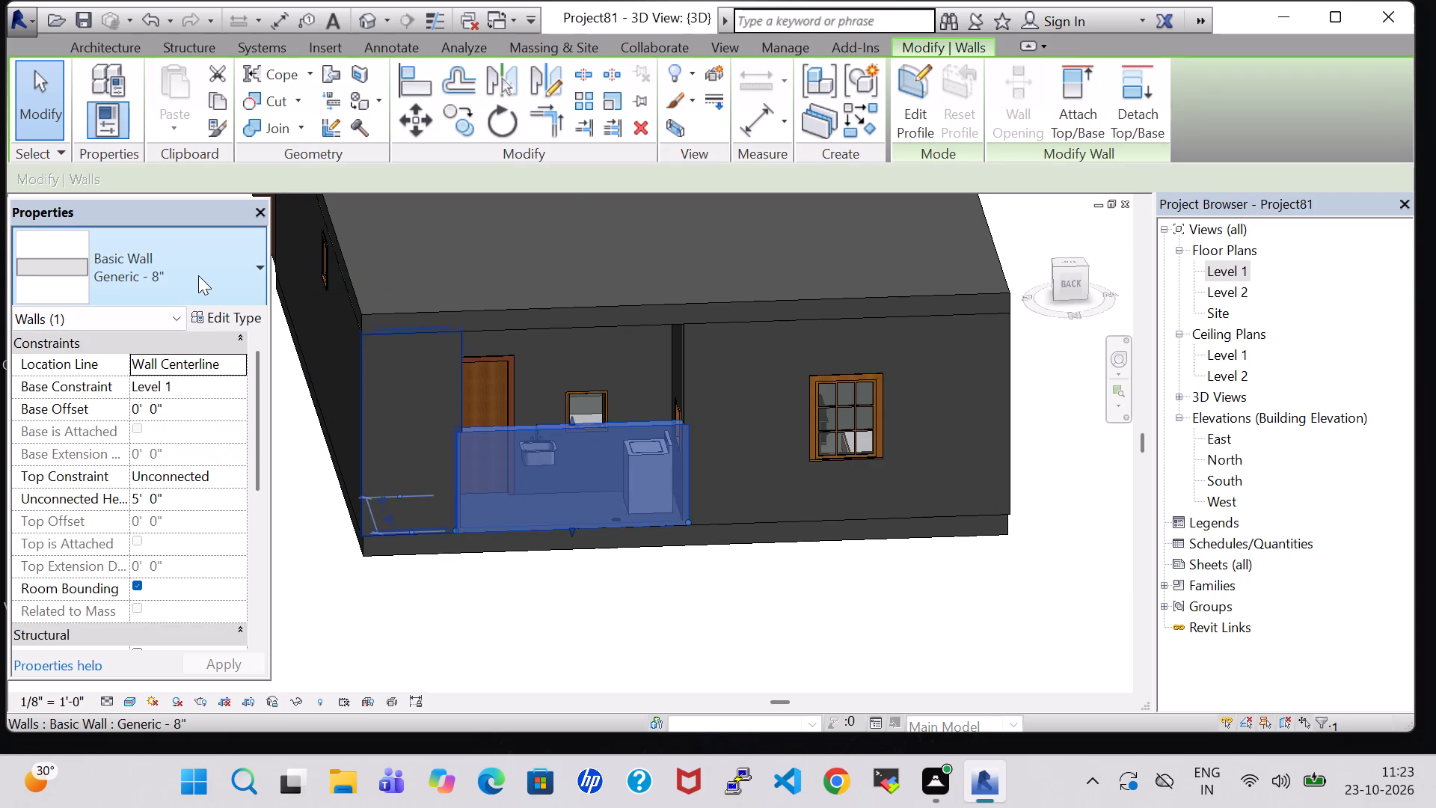
pyautogui.click(586, 629)
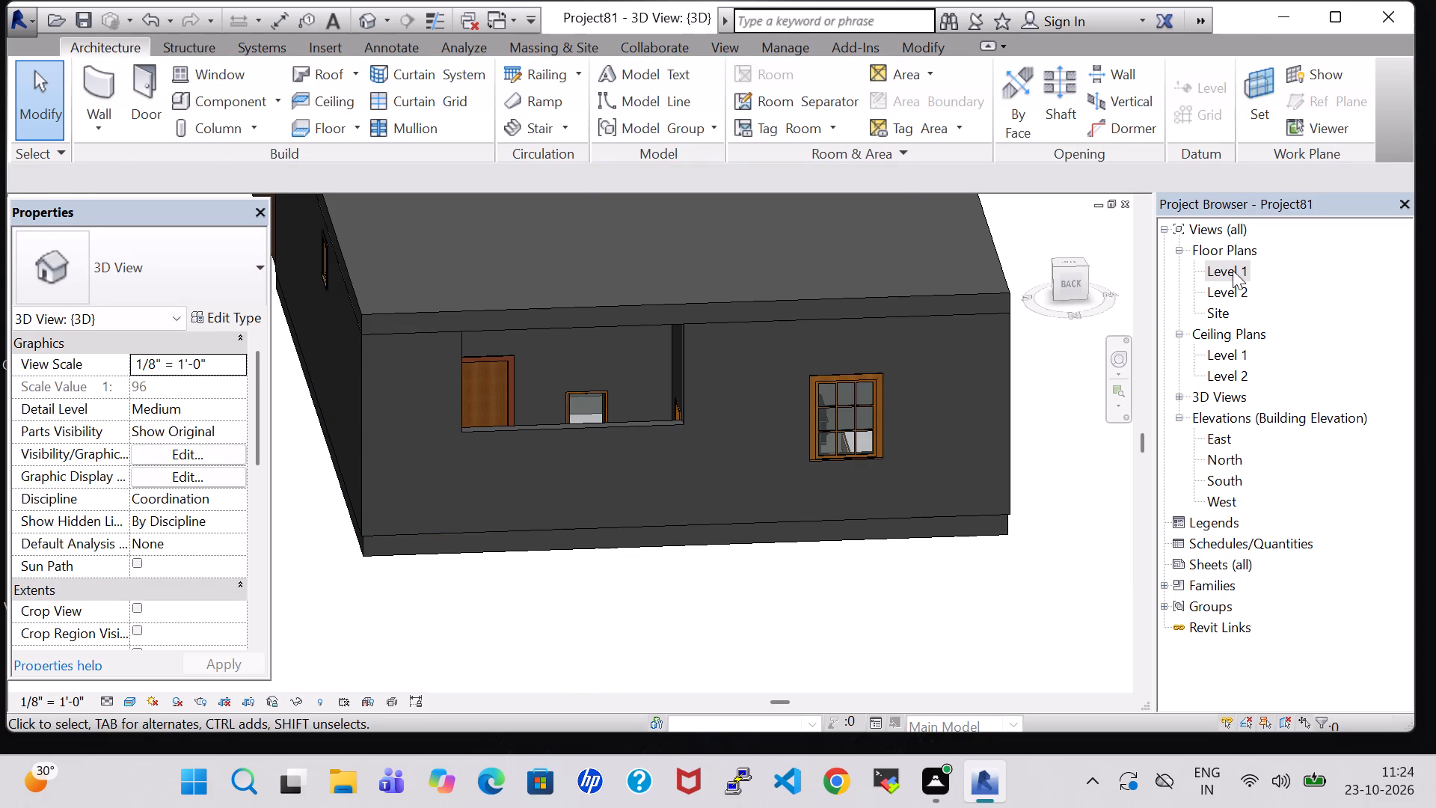
pyautogui.click(581, 426)
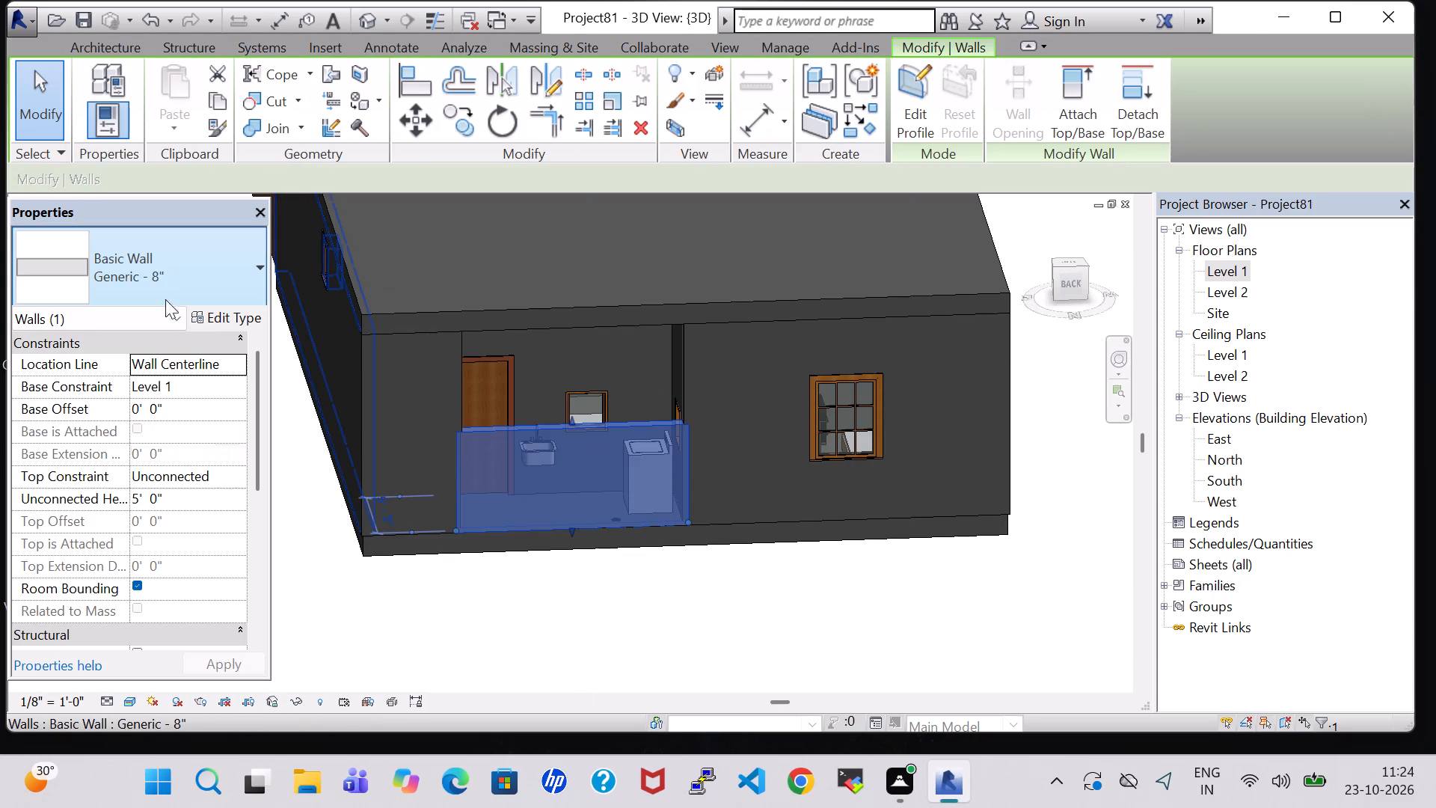
pyautogui.click(211, 315)
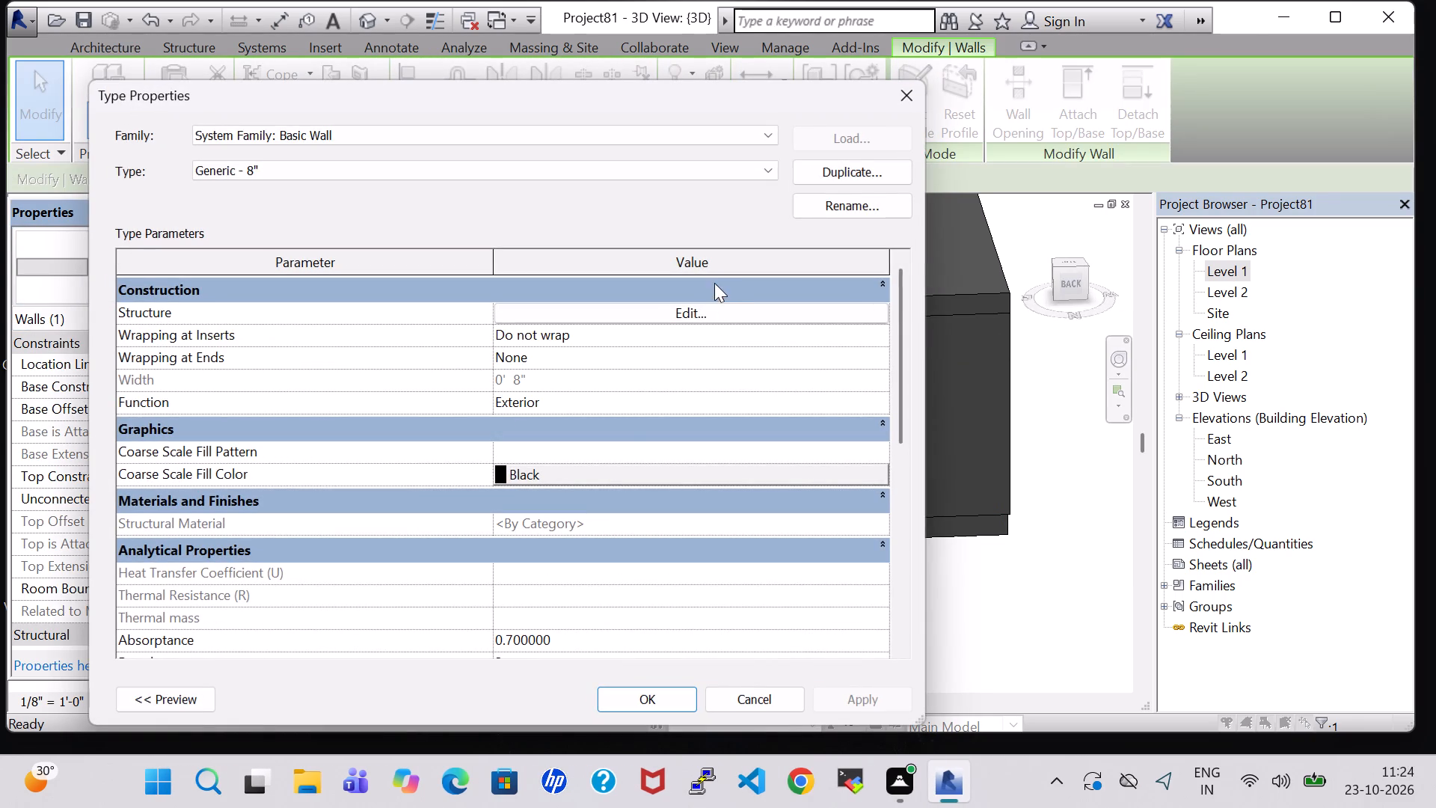
pyautogui.click(714, 308)
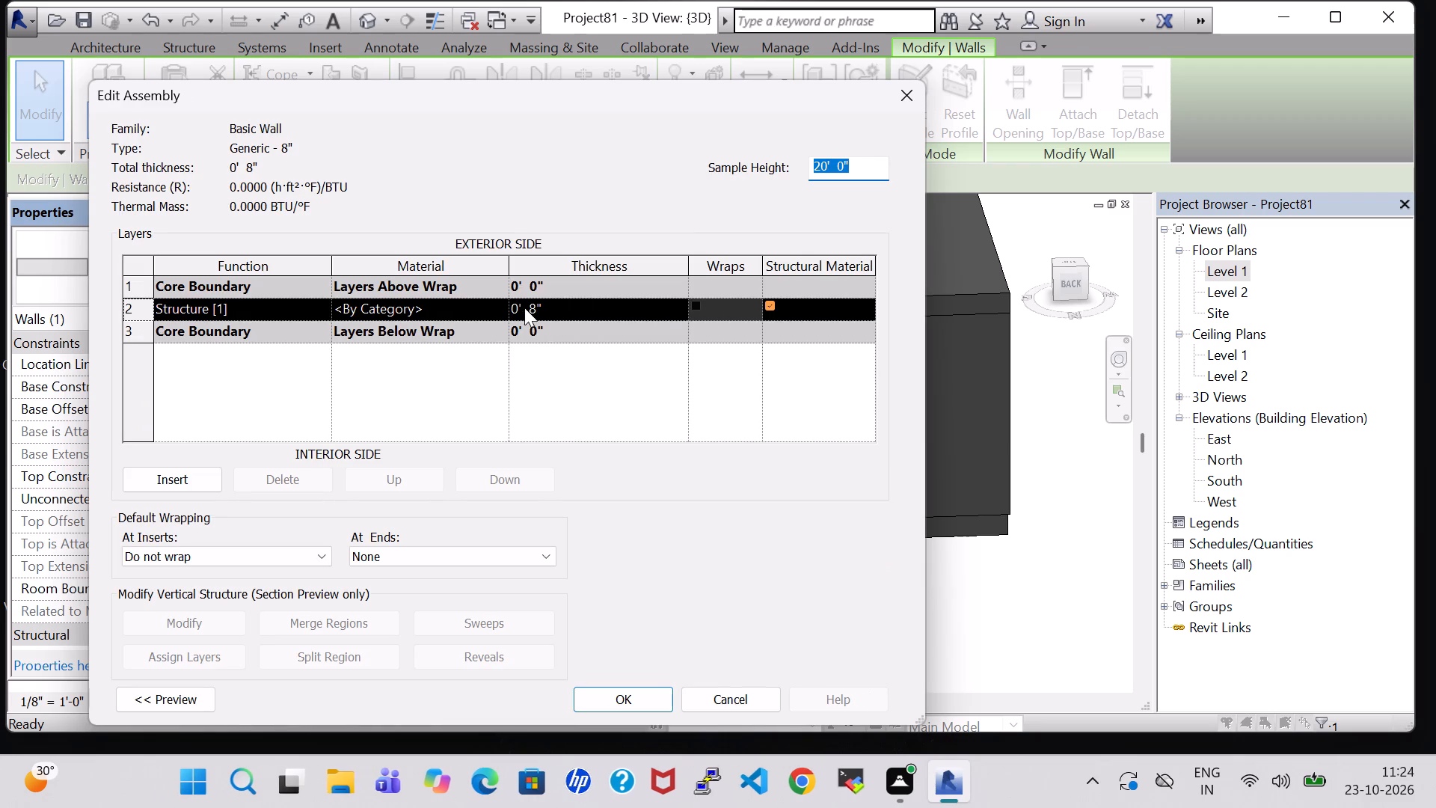
pyautogui.click(500, 306)
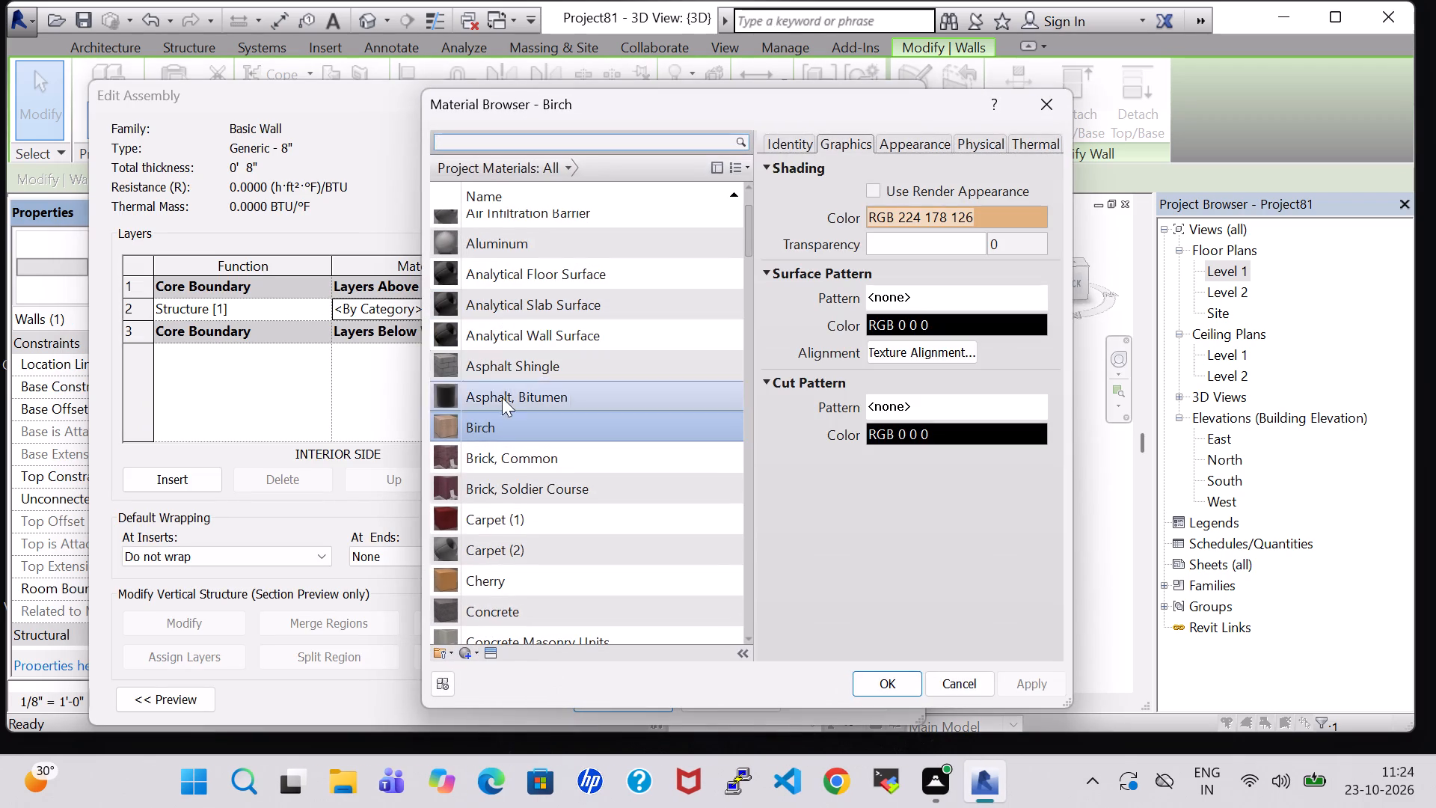
pyautogui.click(503, 466)
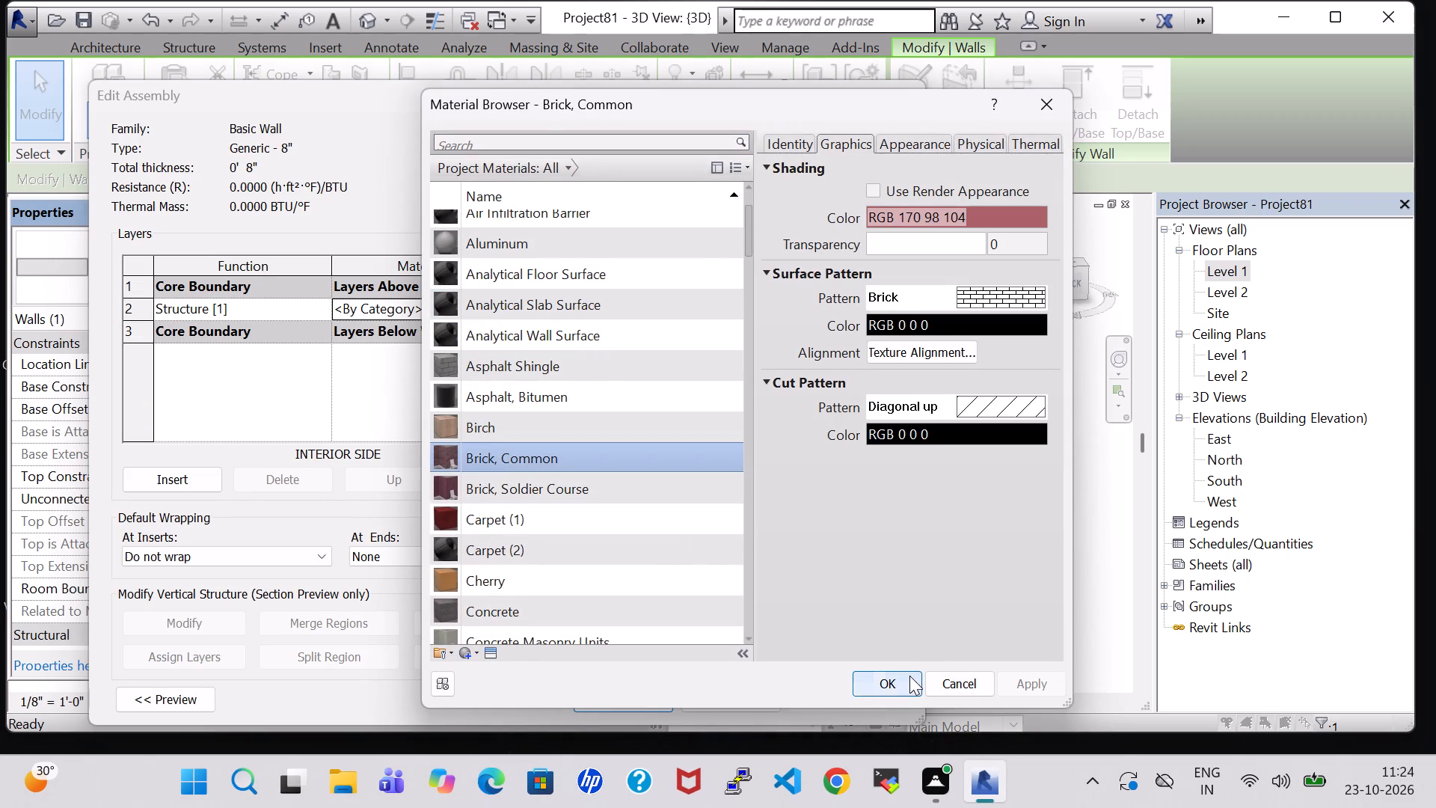
pyautogui.click(909, 676)
pyautogui.click(634, 700)
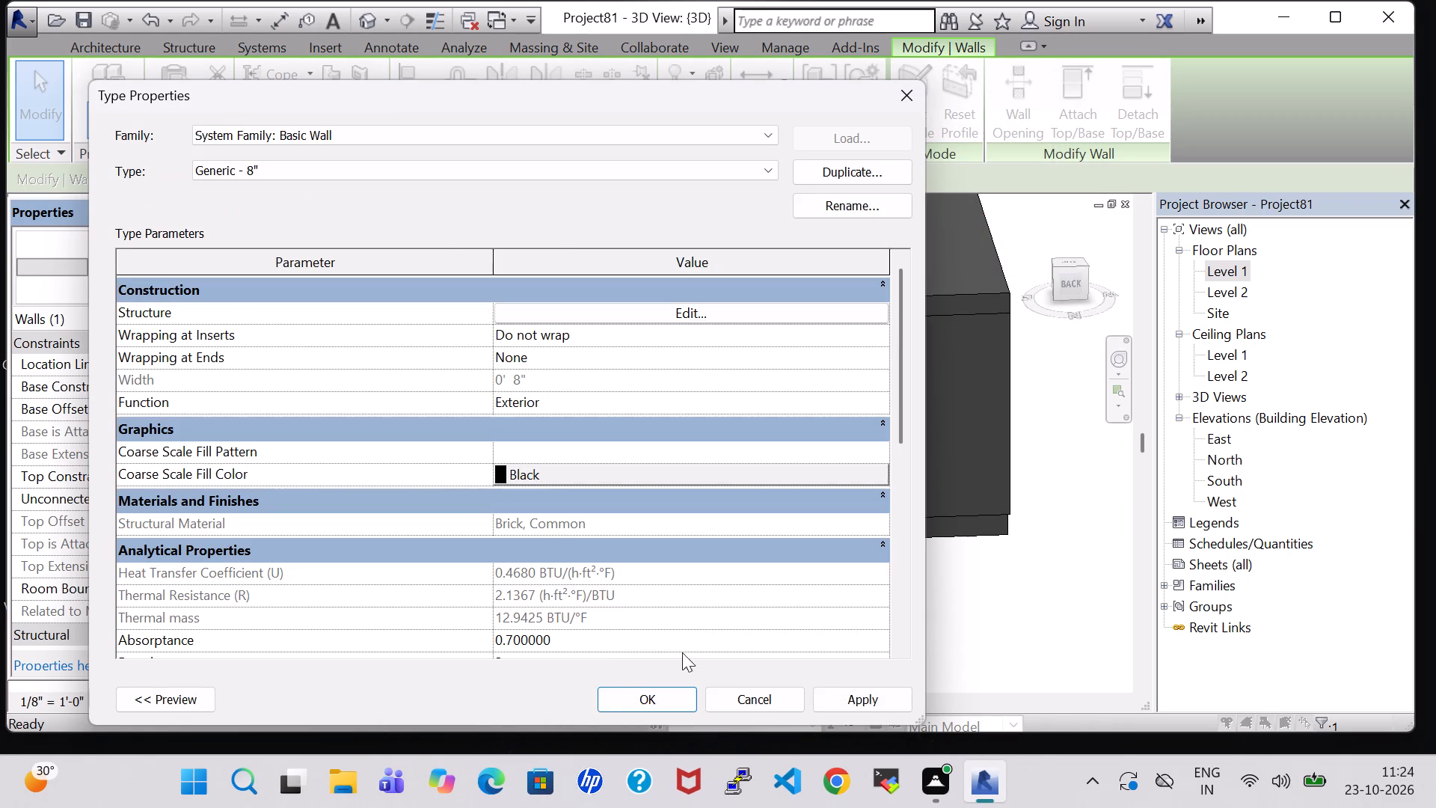
pyautogui.click(625, 692)
pyautogui.click(770, 628)
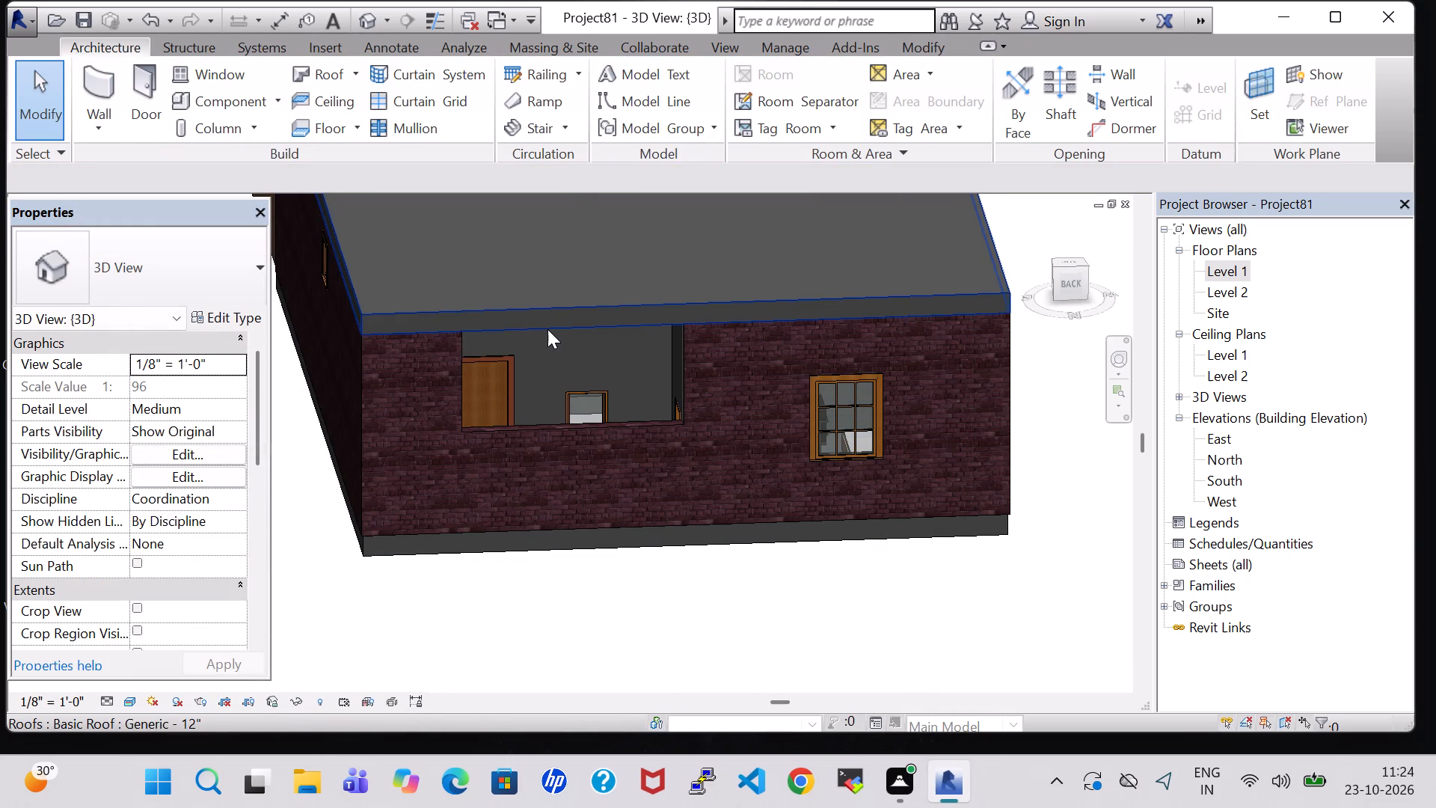
# From the inner wall beside the sit-out, set the INNER 6" wall type's structure layer material to Brick, Common.
pyautogui.scroll(1, 302, 579)
pyautogui.keyDown('shift'); pyautogui.moveTo(302, 579); pyautogui.dragTo(363, 598, button='middle'); pyautogui.keyUp('shift')
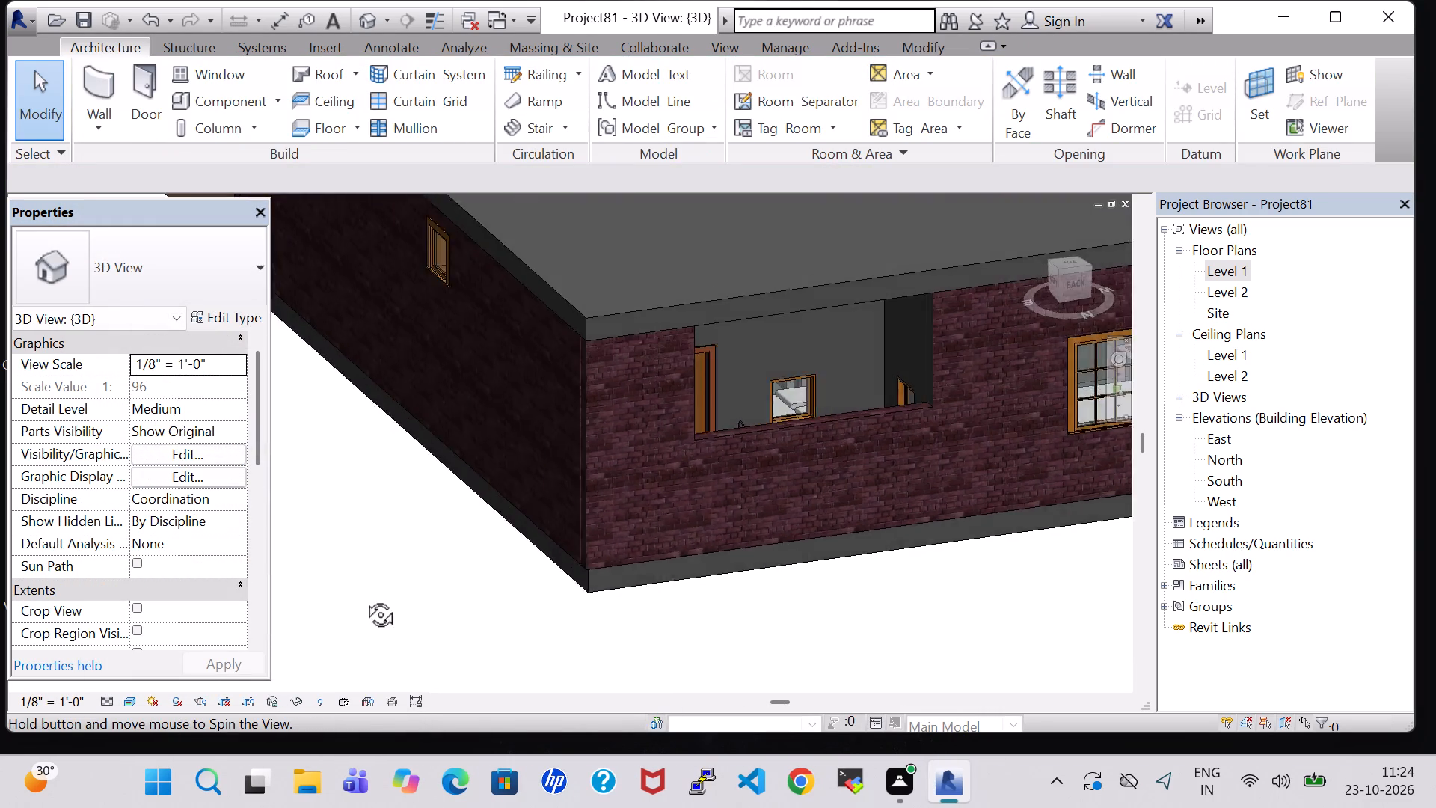
pyautogui.keyDown('shift'); pyautogui.moveTo(363, 598); pyautogui.dragTo(578, 640, button='middle'); pyautogui.keyUp('shift')
pyautogui.keyDown('shift'); pyautogui.moveTo(547, 600); pyautogui.dragTo(892, 675, button='middle'); pyautogui.keyUp('shift')
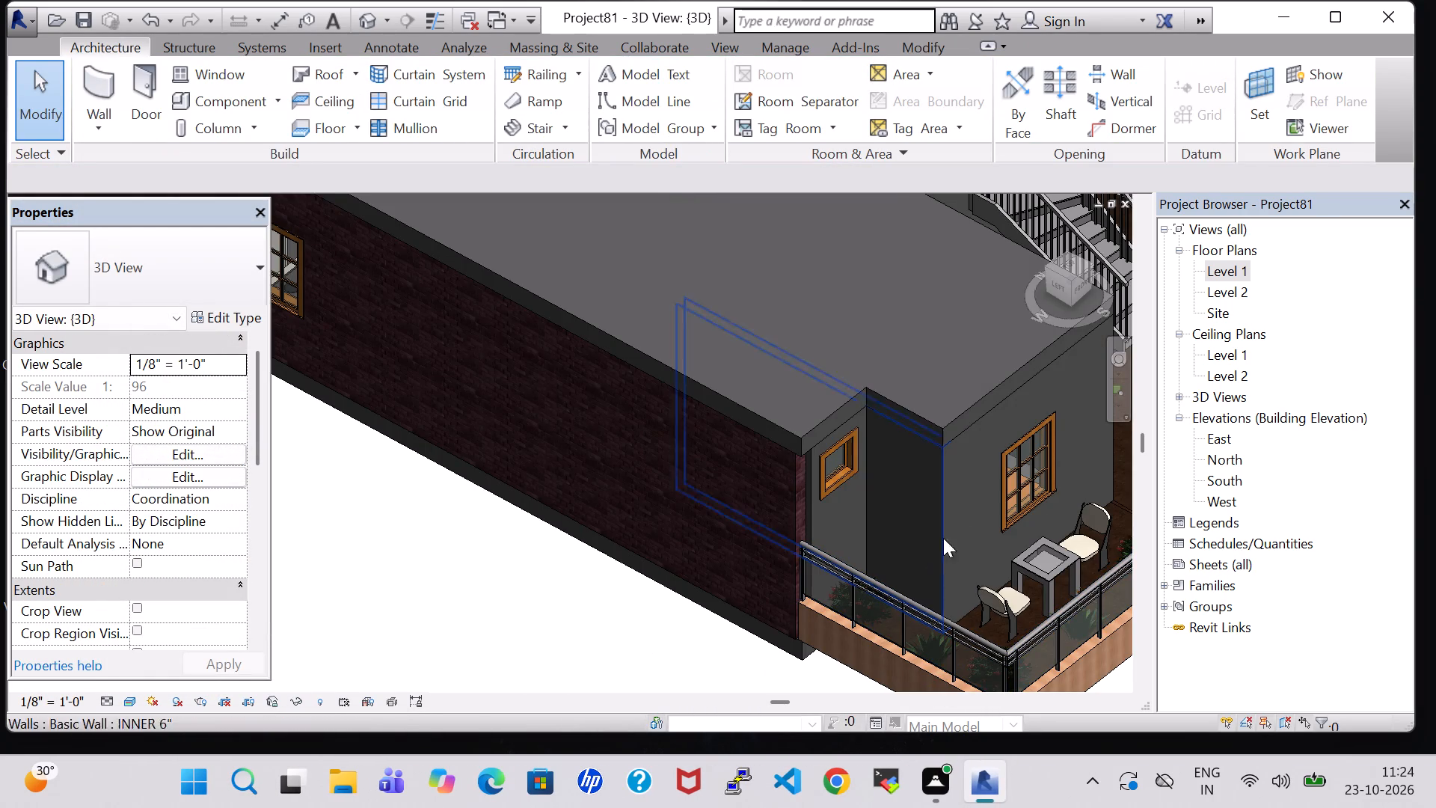
pyautogui.click(934, 475)
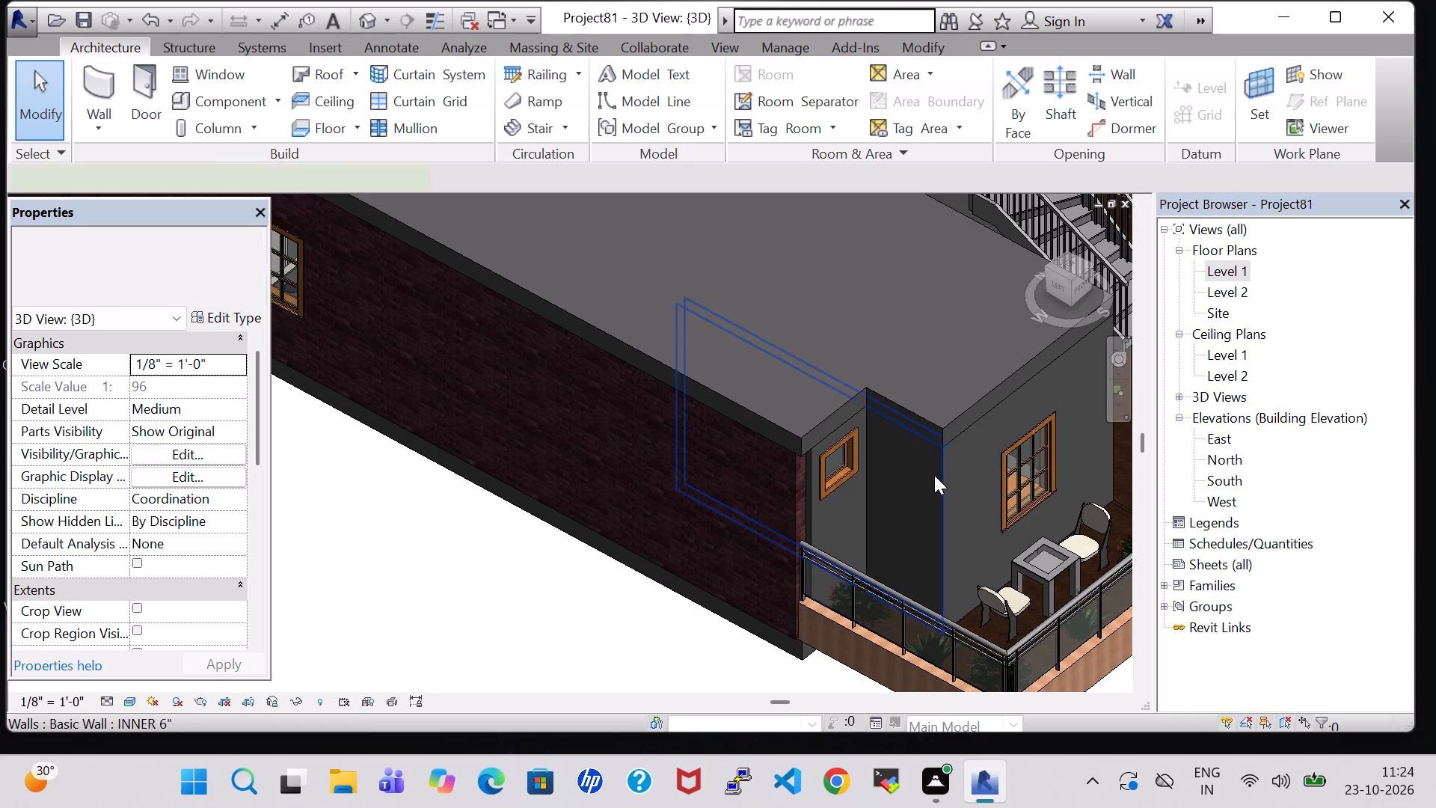
pyautogui.click(214, 317)
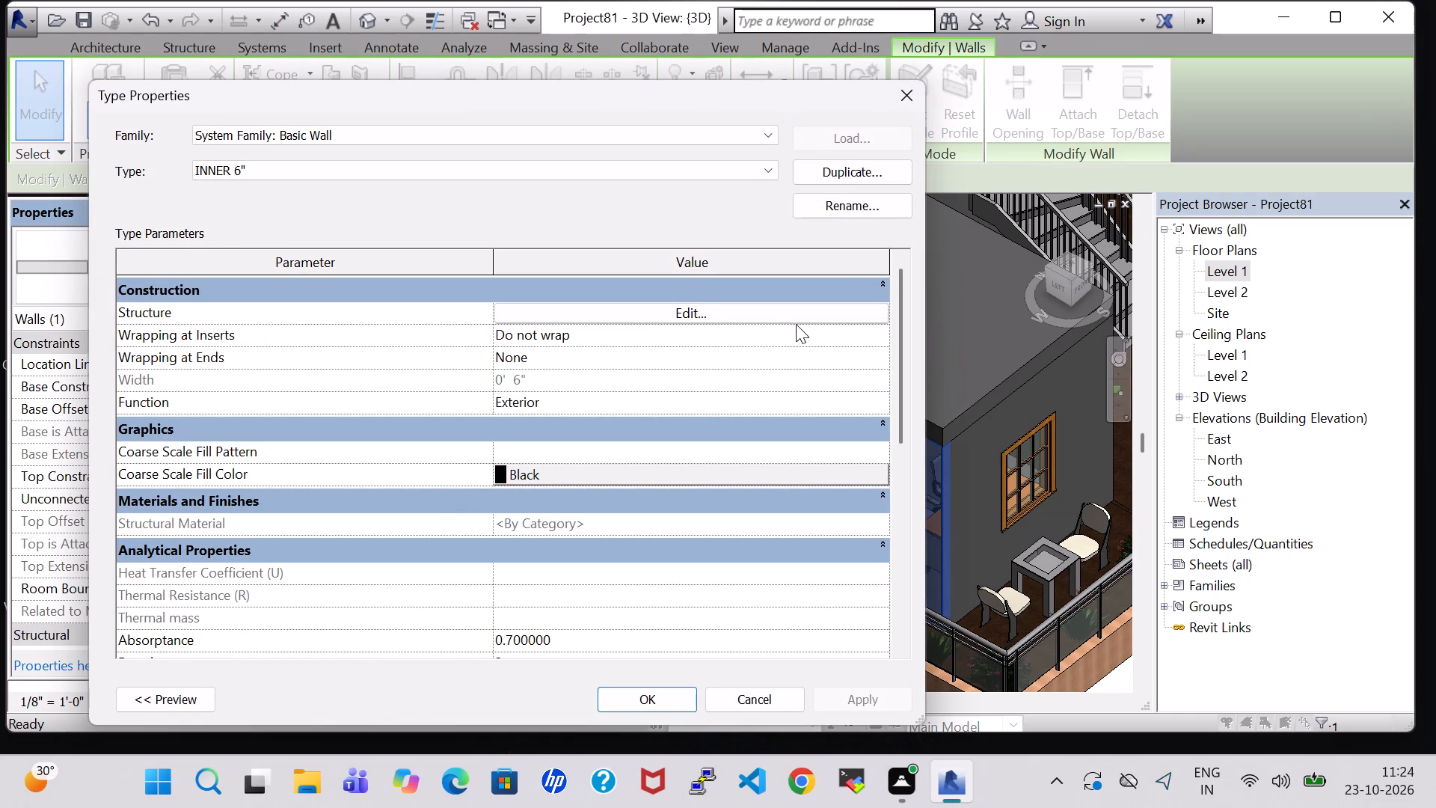
pyautogui.click(700, 307)
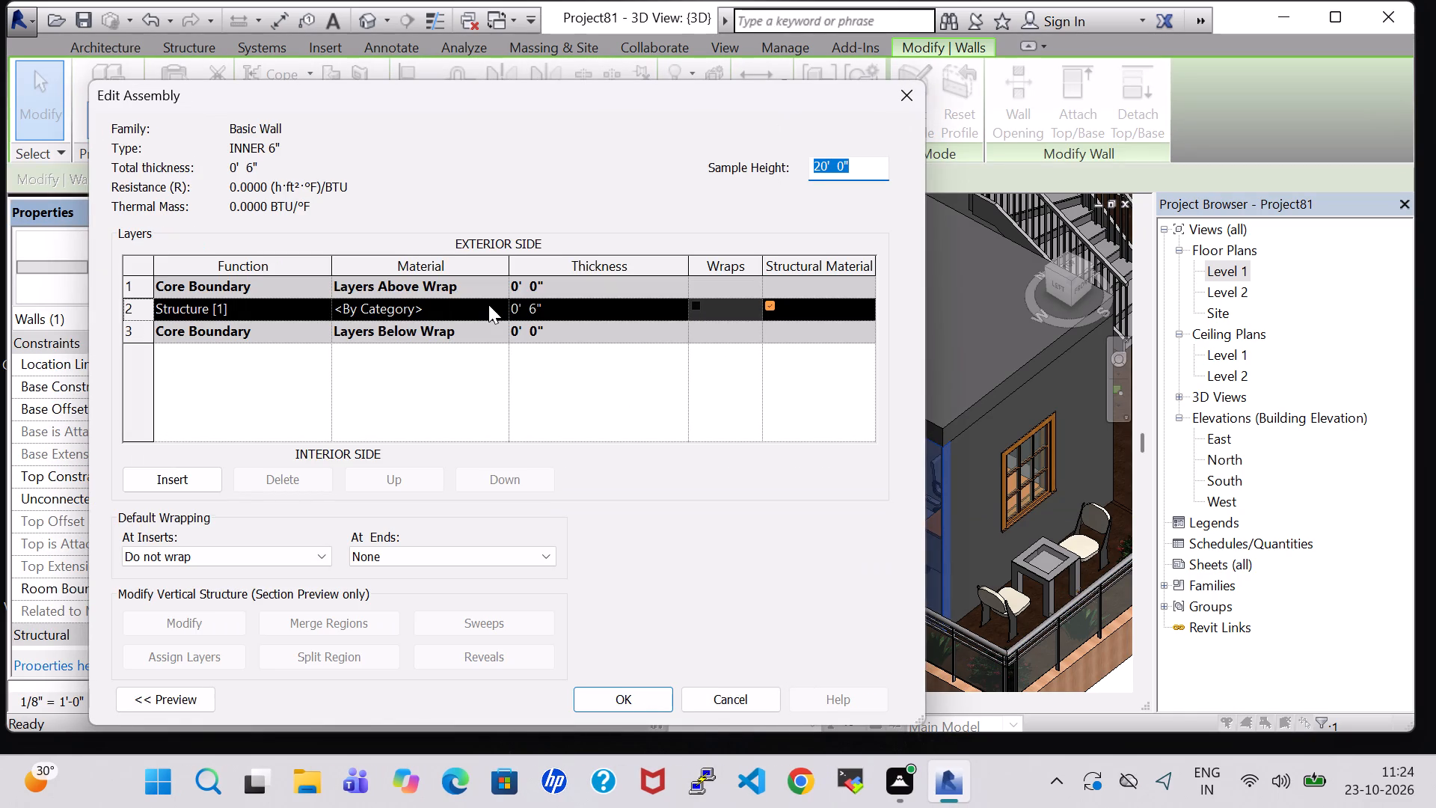
pyautogui.click(499, 304)
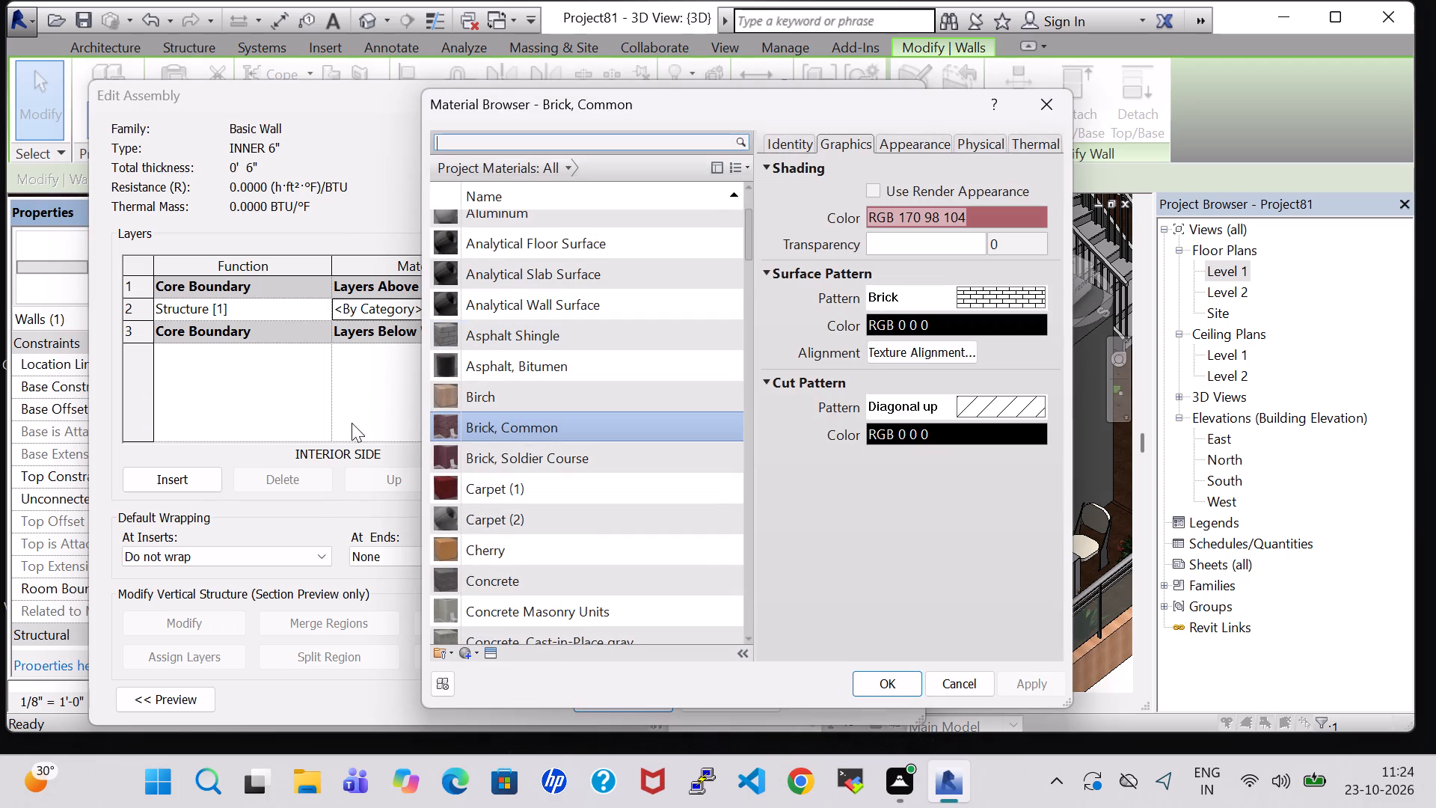
pyautogui.click(892, 675)
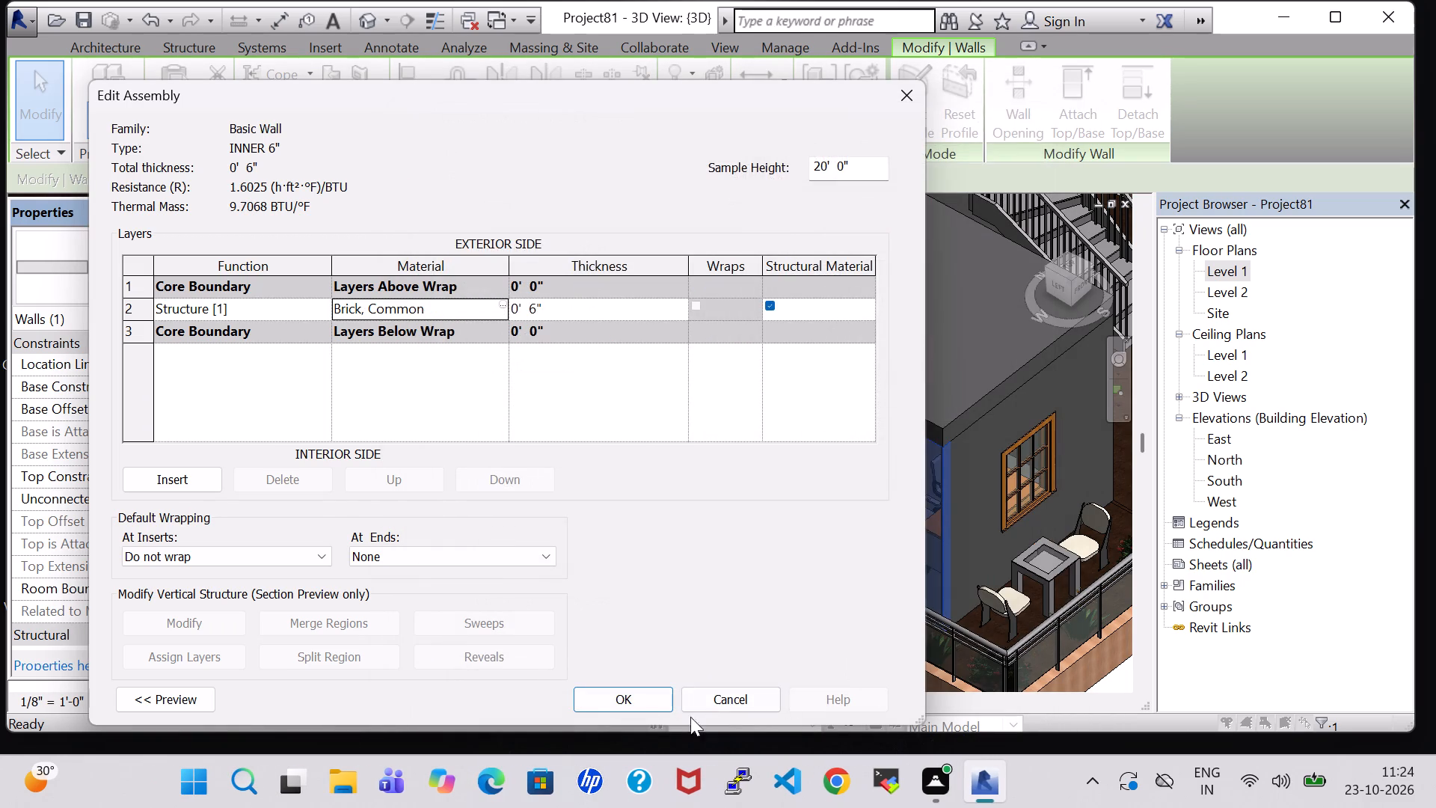
pyautogui.click(627, 695)
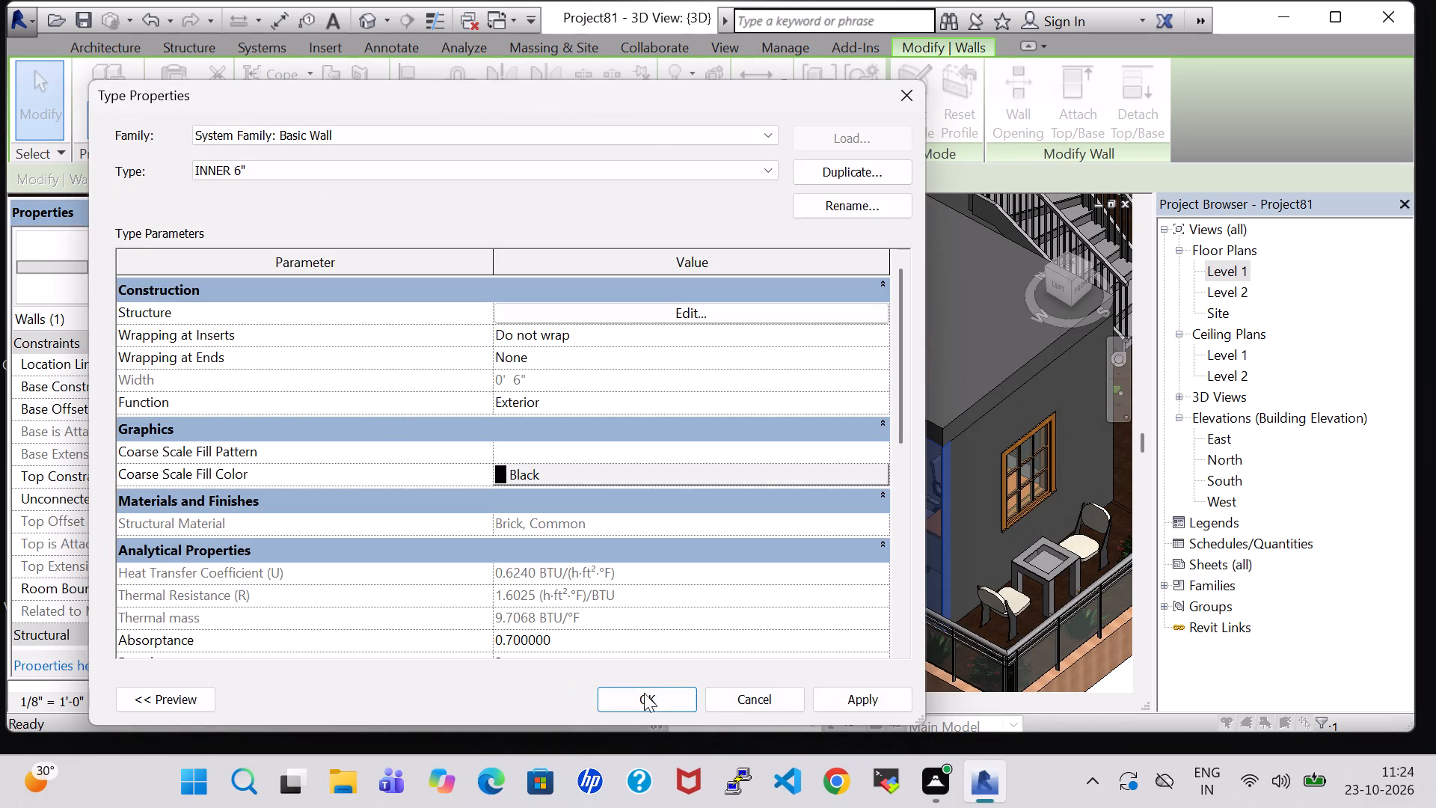
pyautogui.click(648, 705)
pyautogui.click(464, 575)
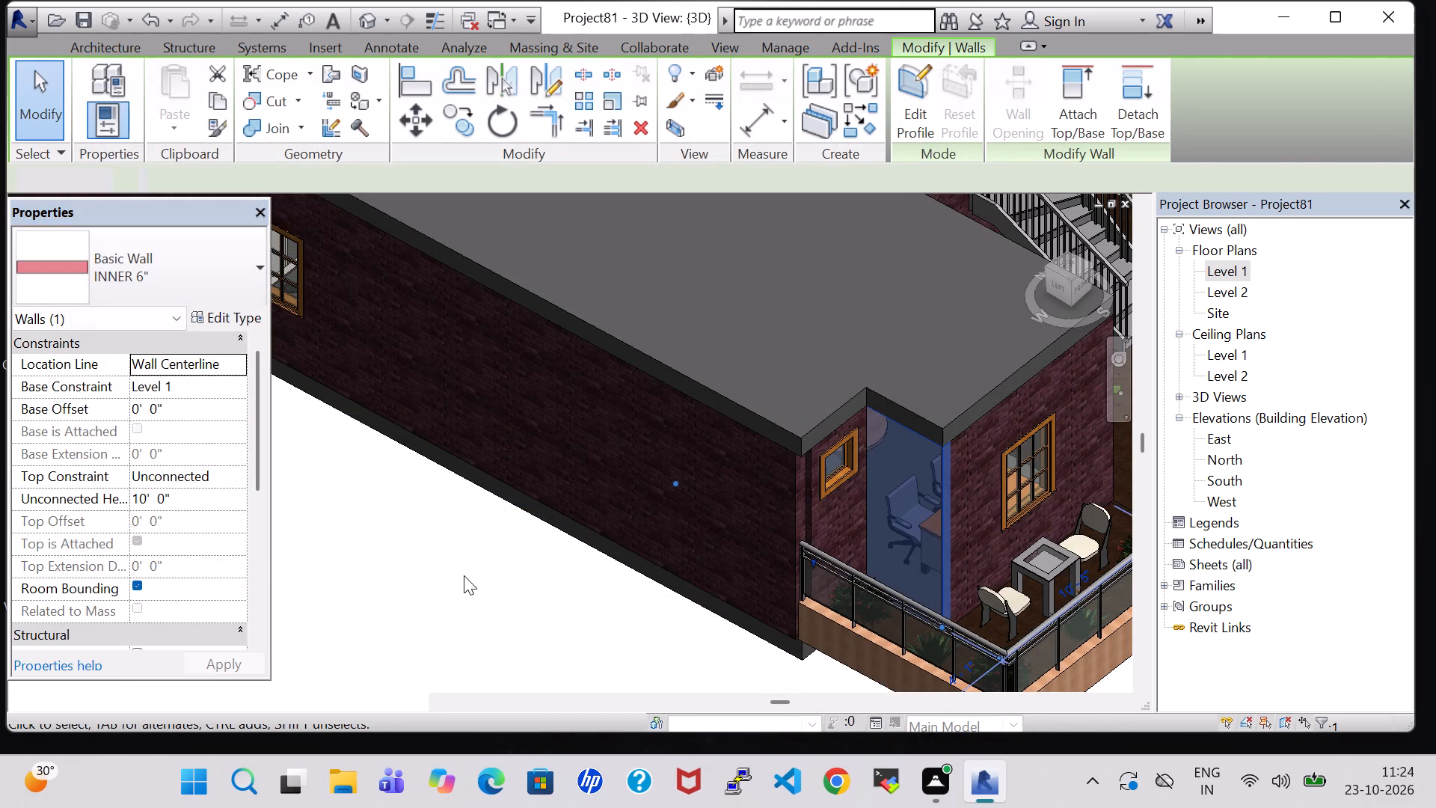
# Set the structure layer material of the Generic - 12" roof type to Brick, Soldier Course.
pyautogui.keyDown('shift'); pyautogui.moveTo(464, 575); pyautogui.dragTo(355, 444, button='middle'); pyautogui.keyUp('shift')
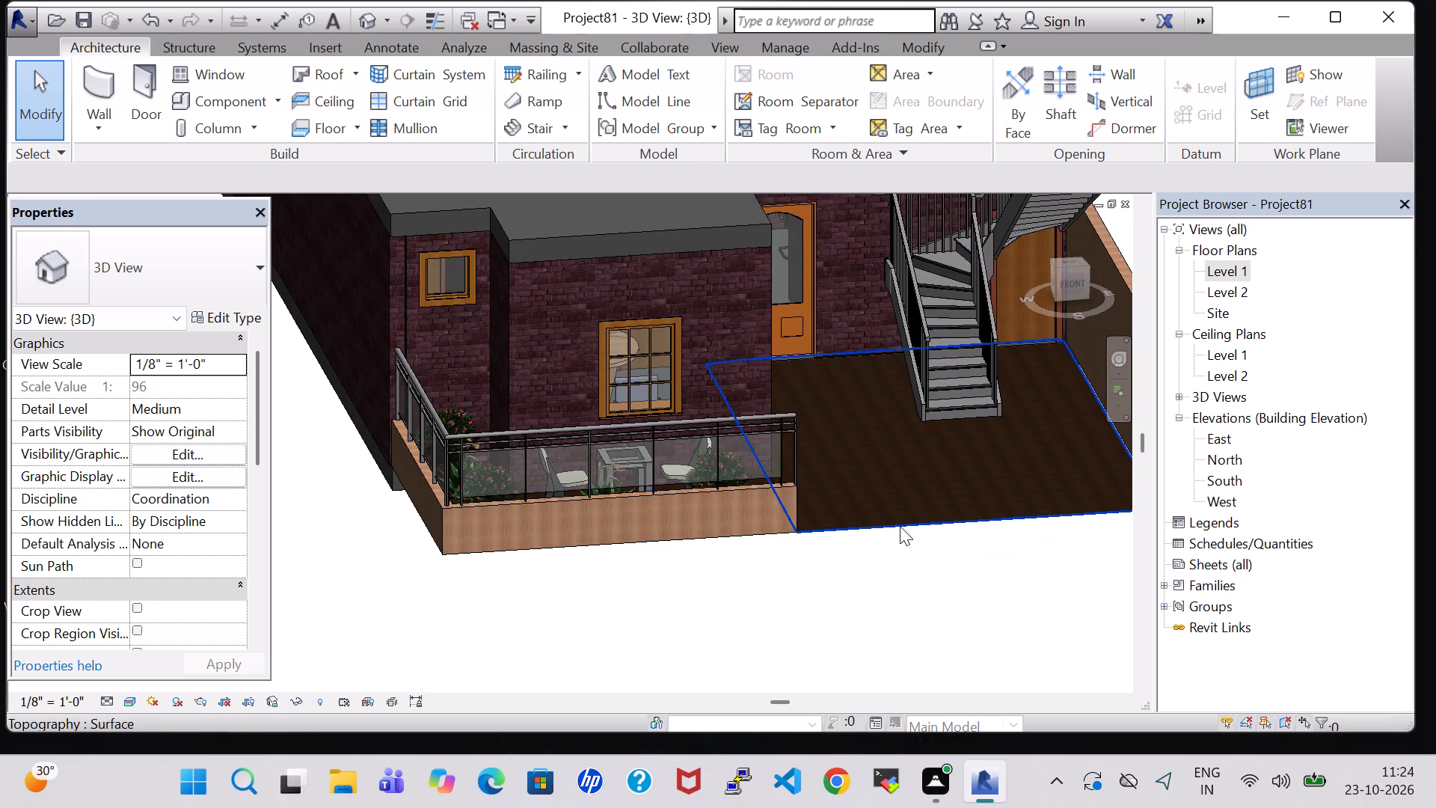
pyautogui.moveTo(906, 525); pyautogui.dragTo(844, 527, button='middle')
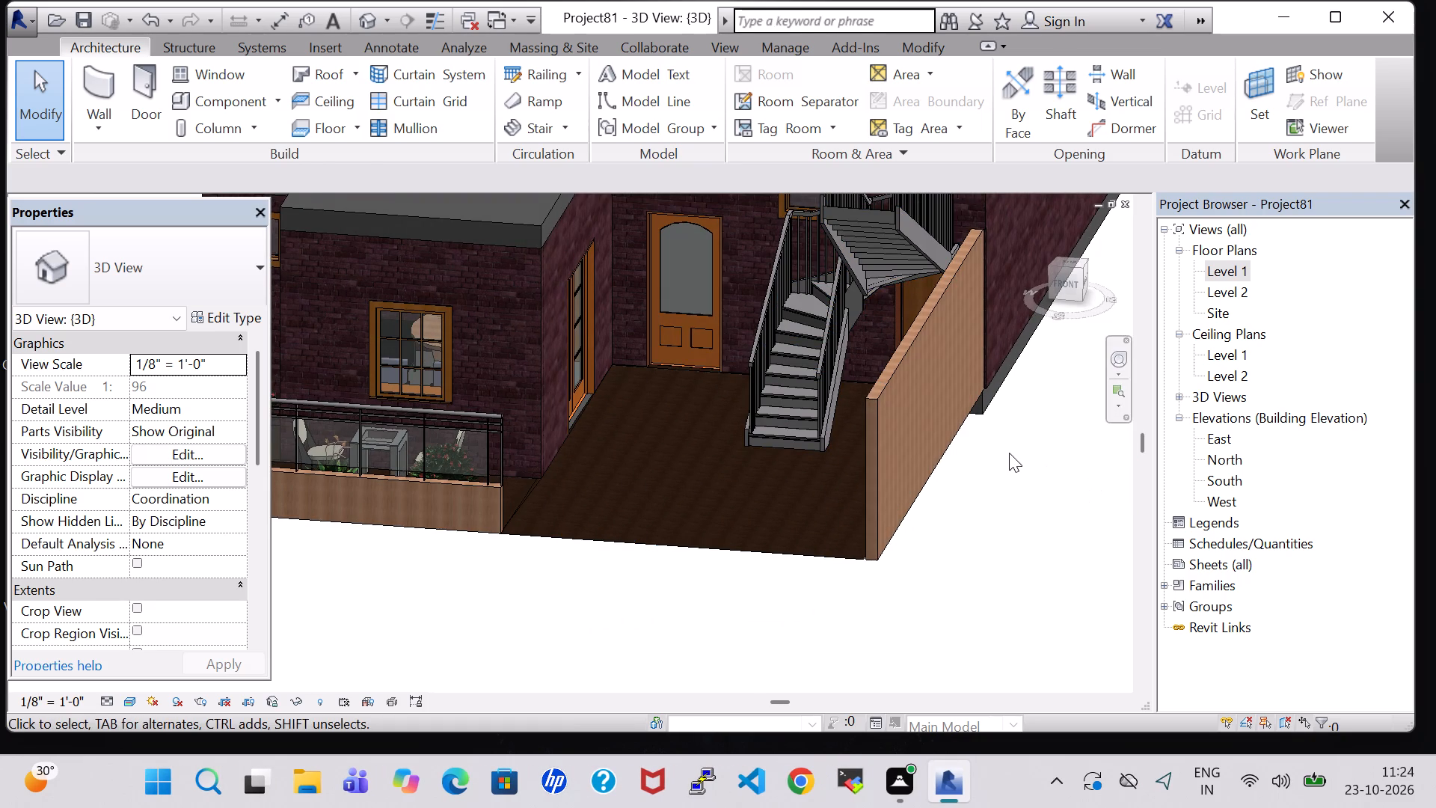
pyautogui.moveTo(1009, 453); pyautogui.dragTo(912, 643, button='middle')
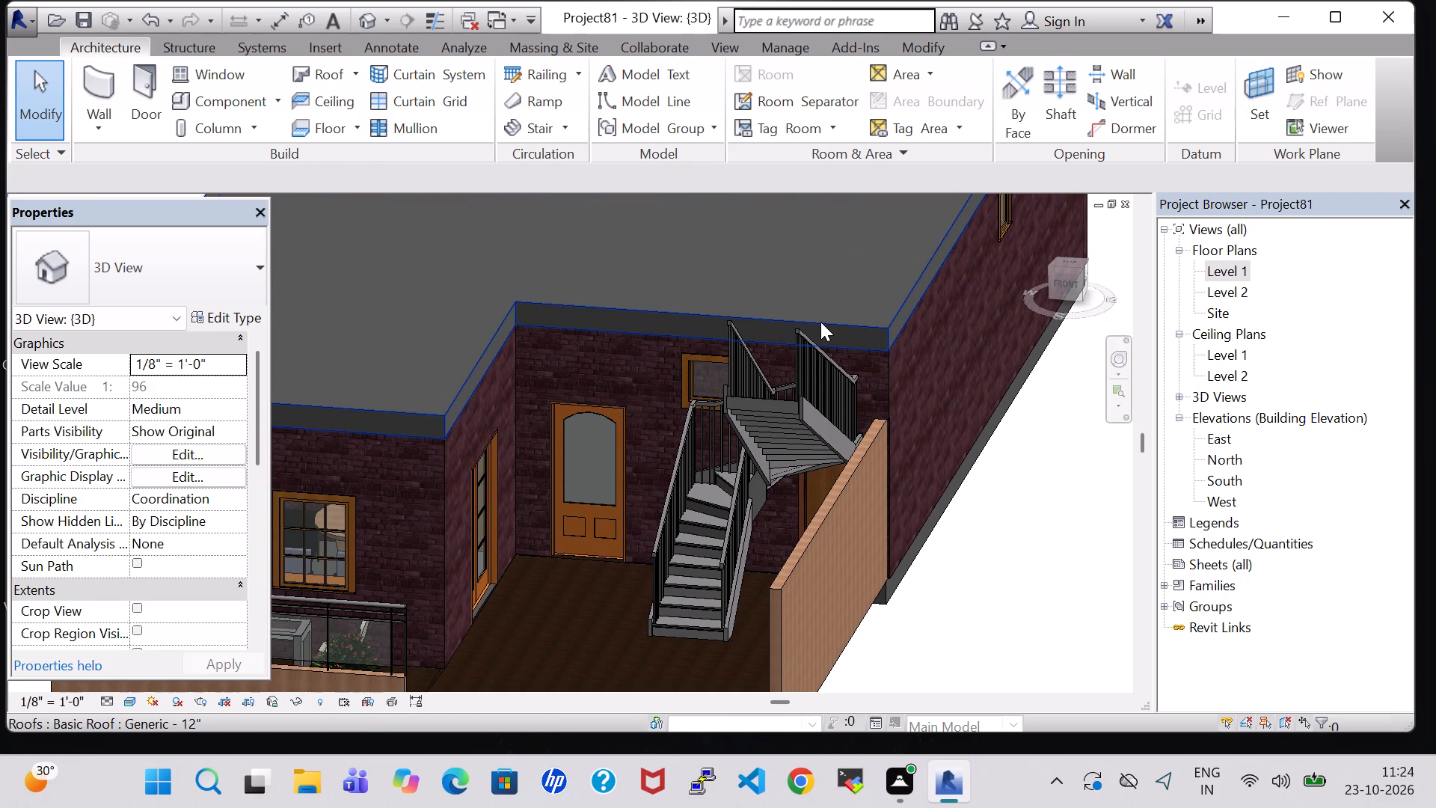
pyautogui.click(820, 322)
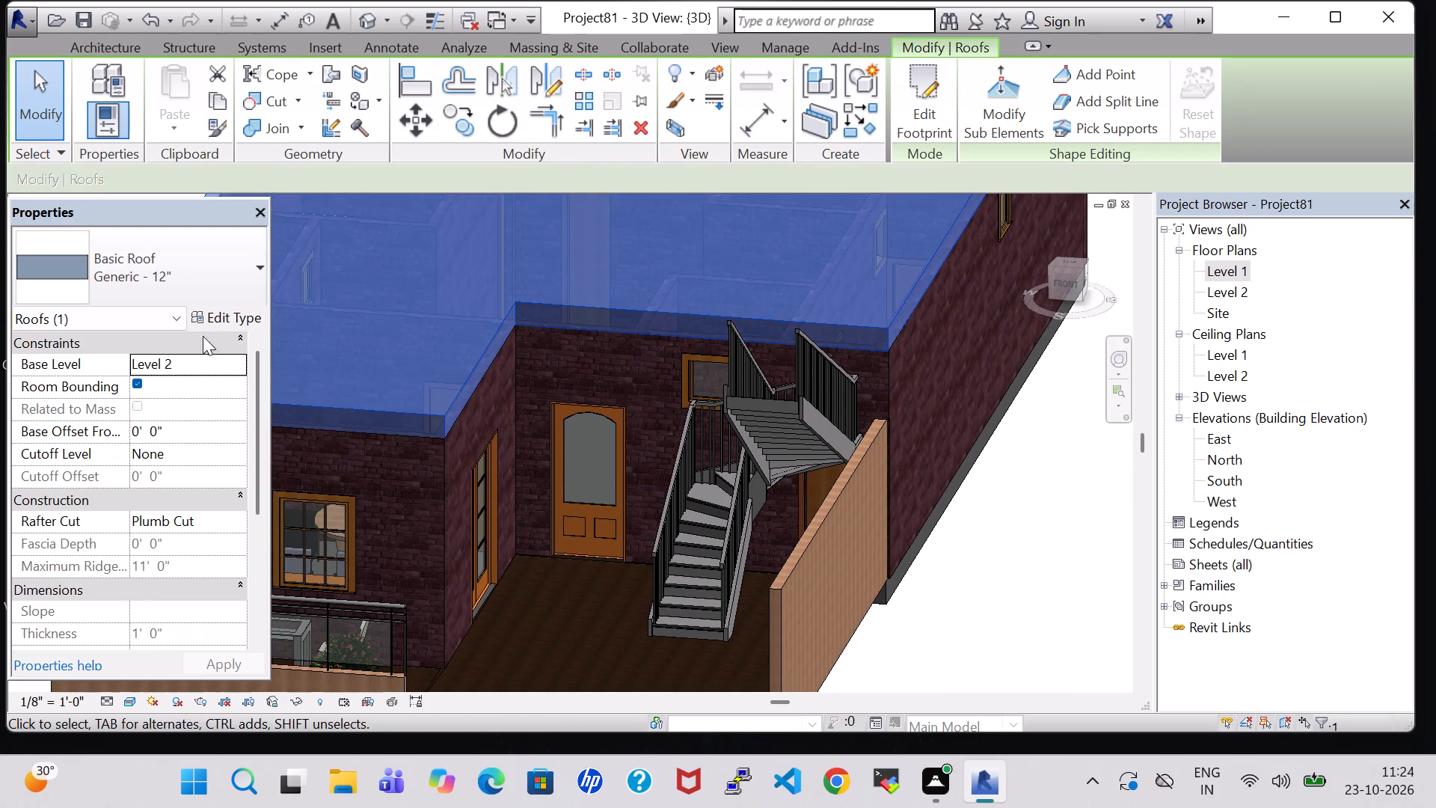
pyautogui.click(218, 322)
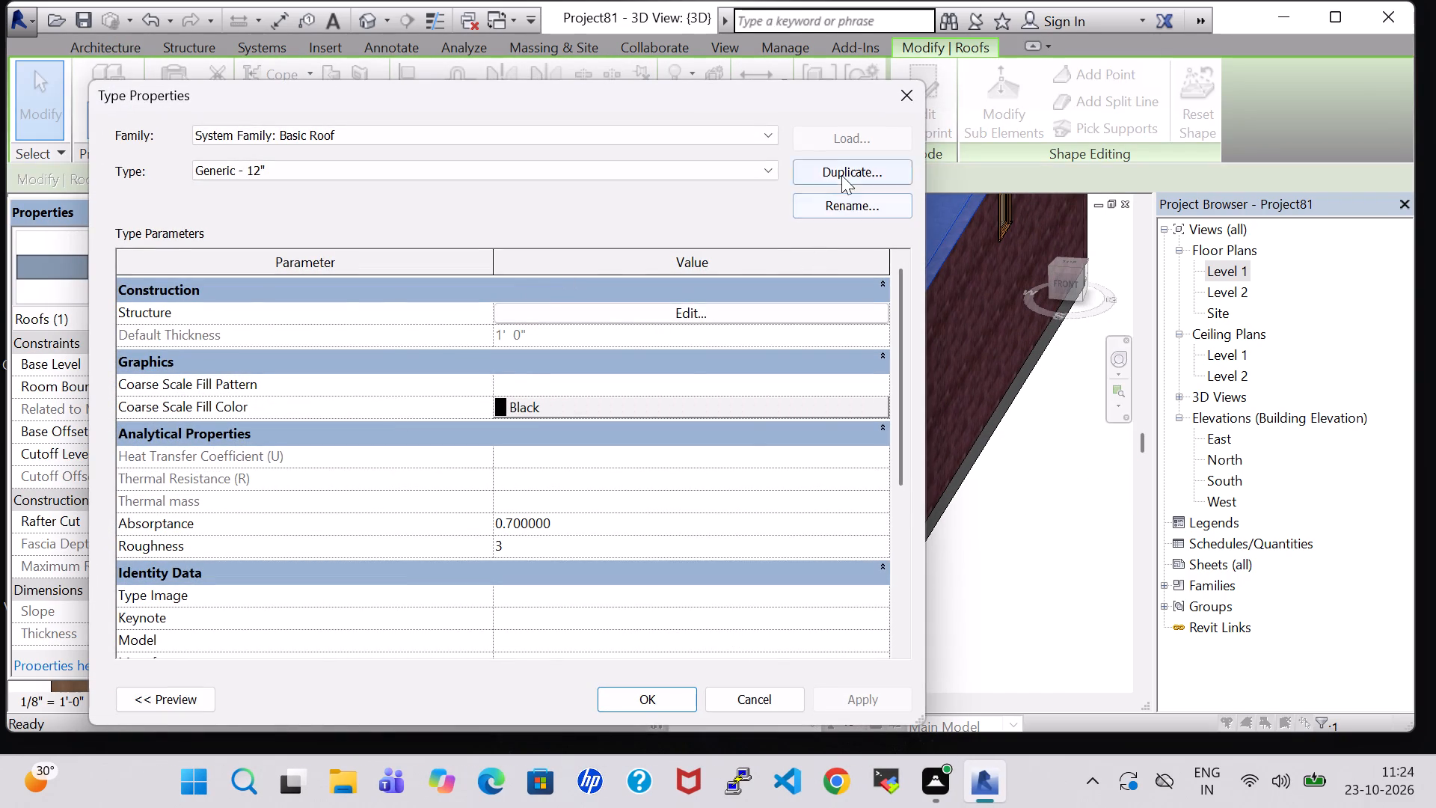
pyautogui.click(684, 313)
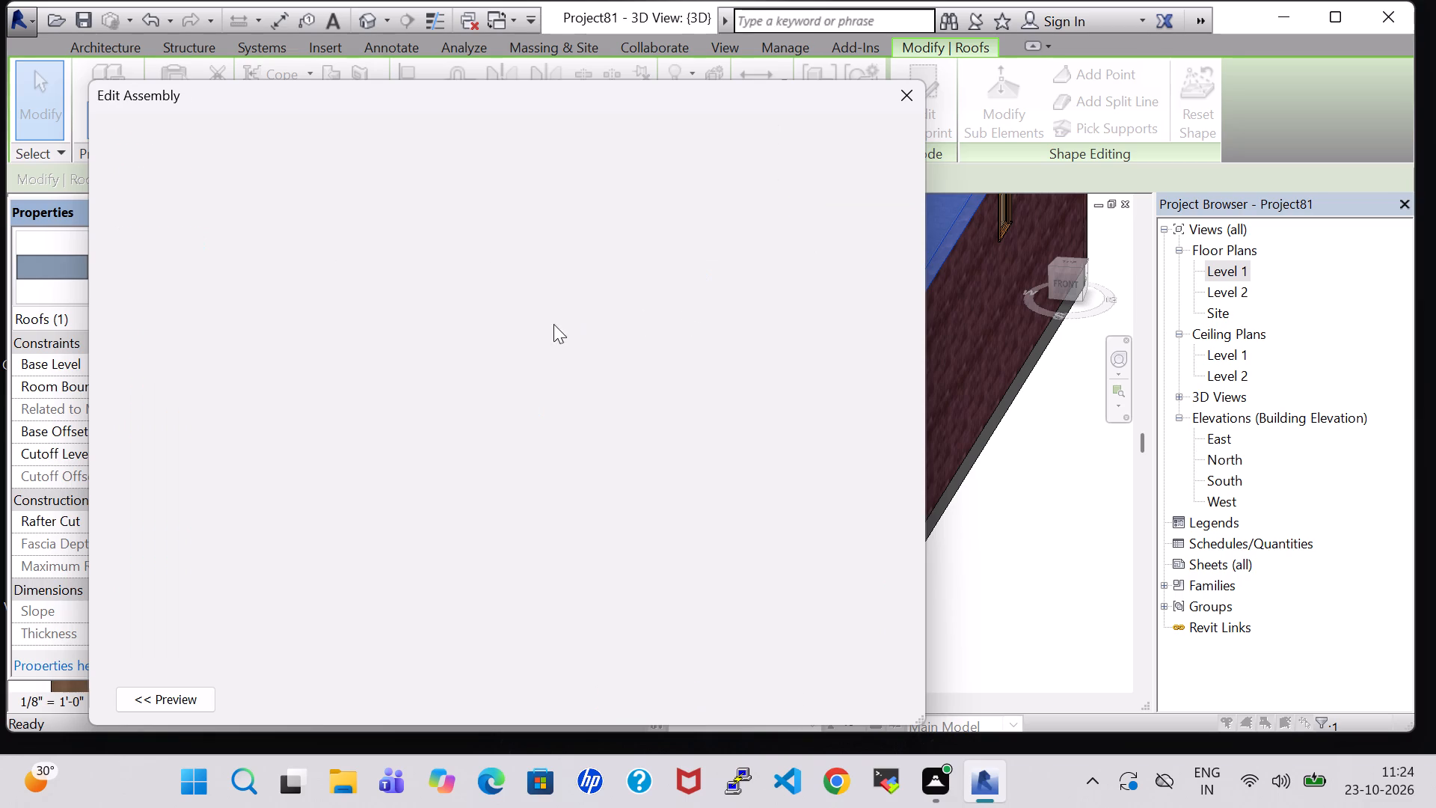
pyautogui.click(498, 309)
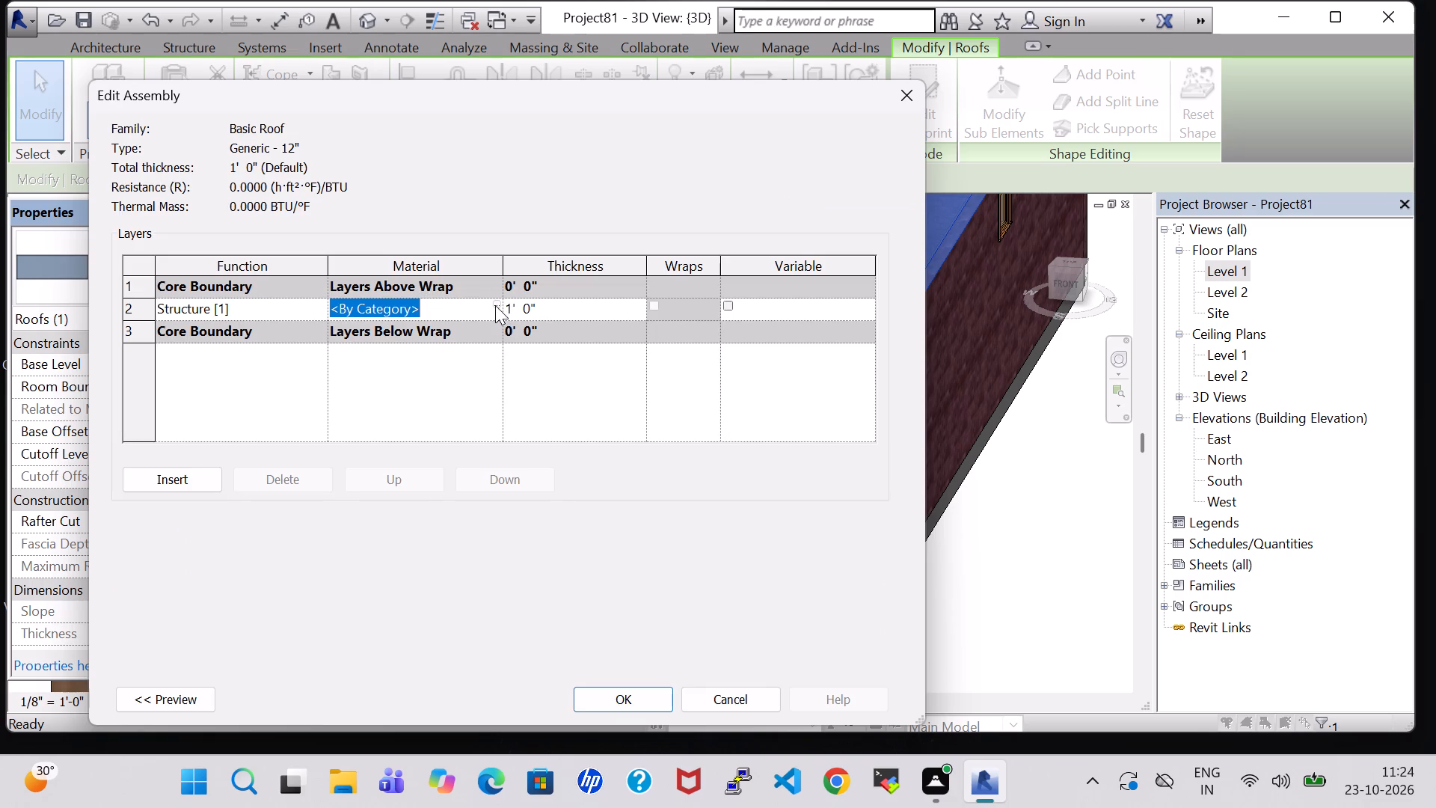
pyautogui.click(495, 305)
pyautogui.click(521, 462)
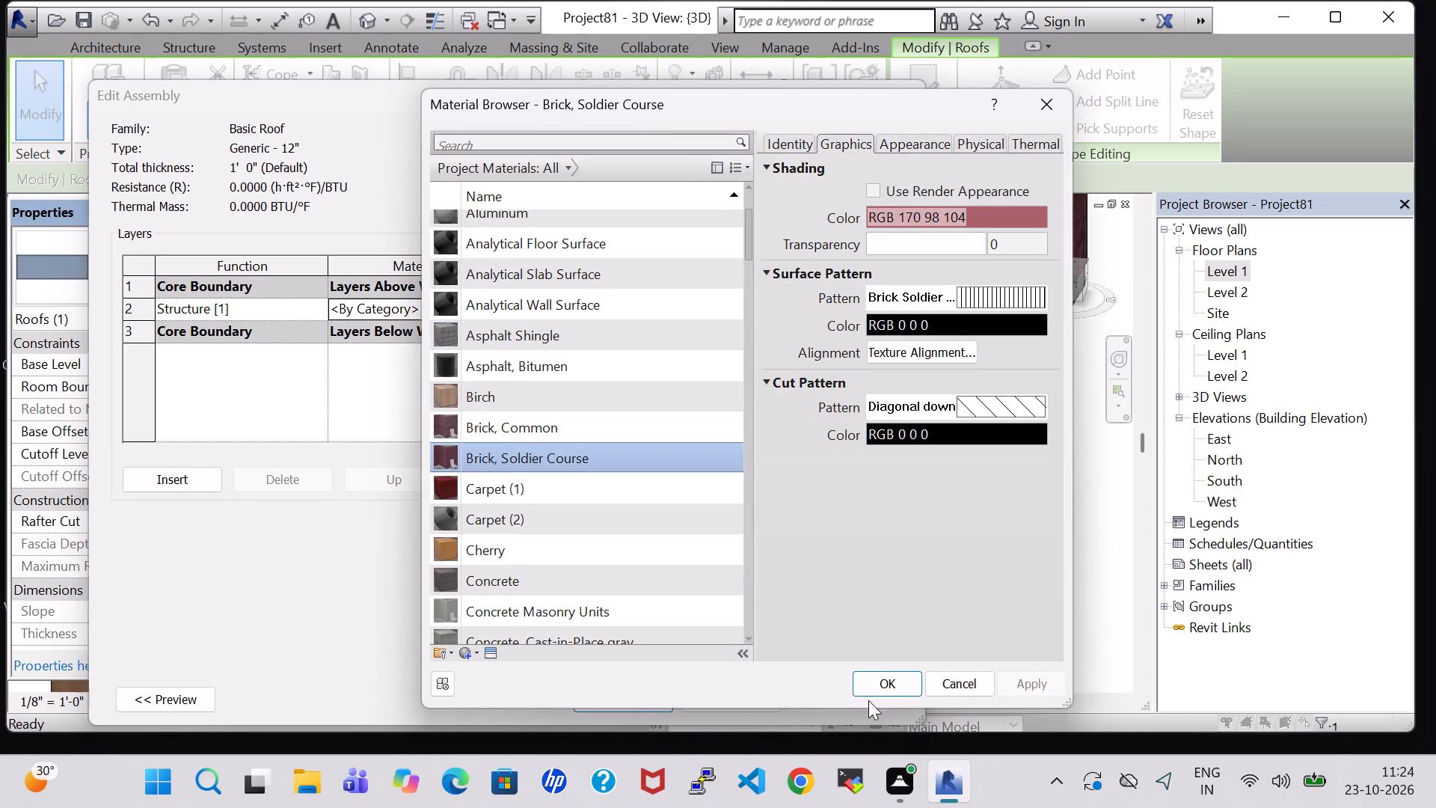
pyautogui.click(878, 685)
pyautogui.click(628, 692)
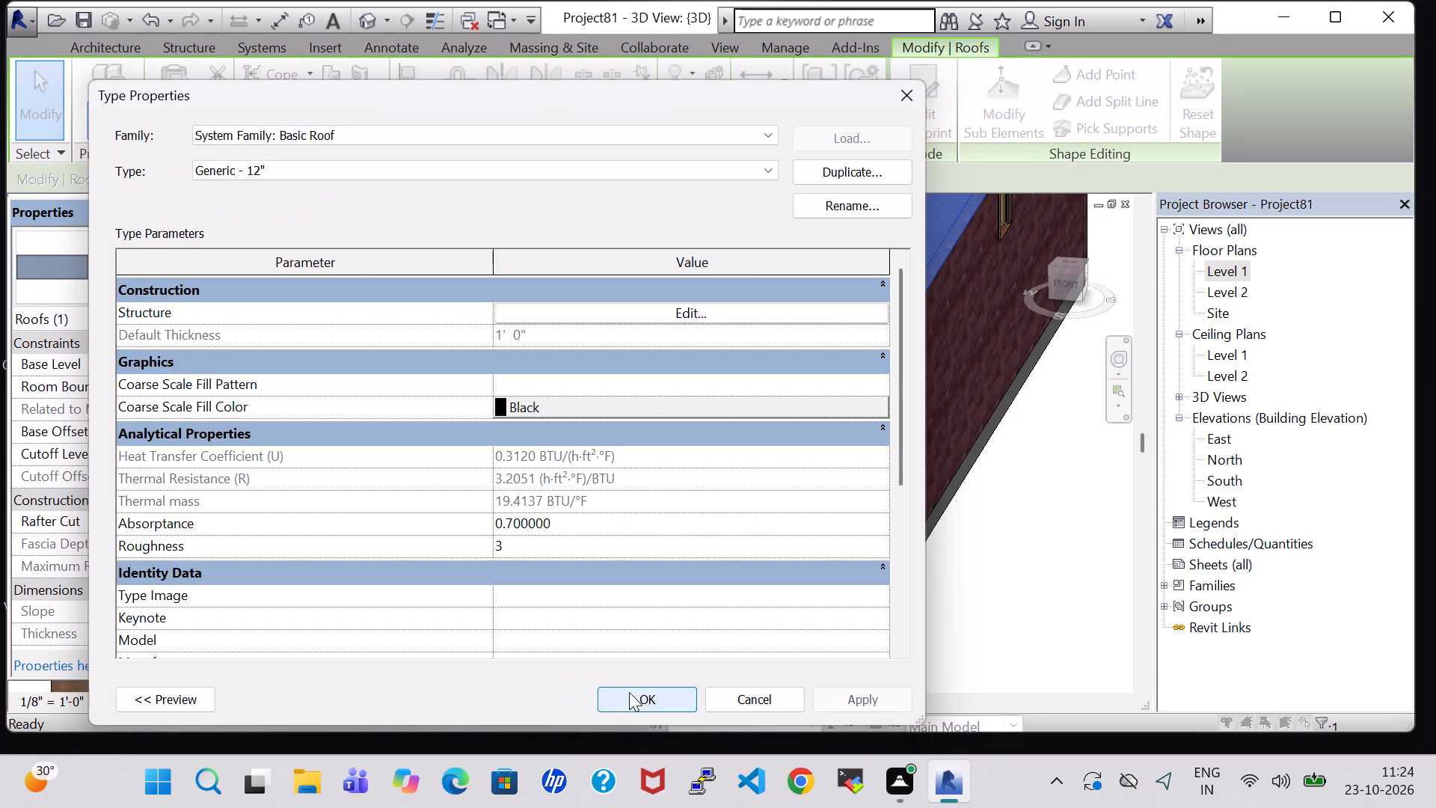
pyautogui.click(649, 697)
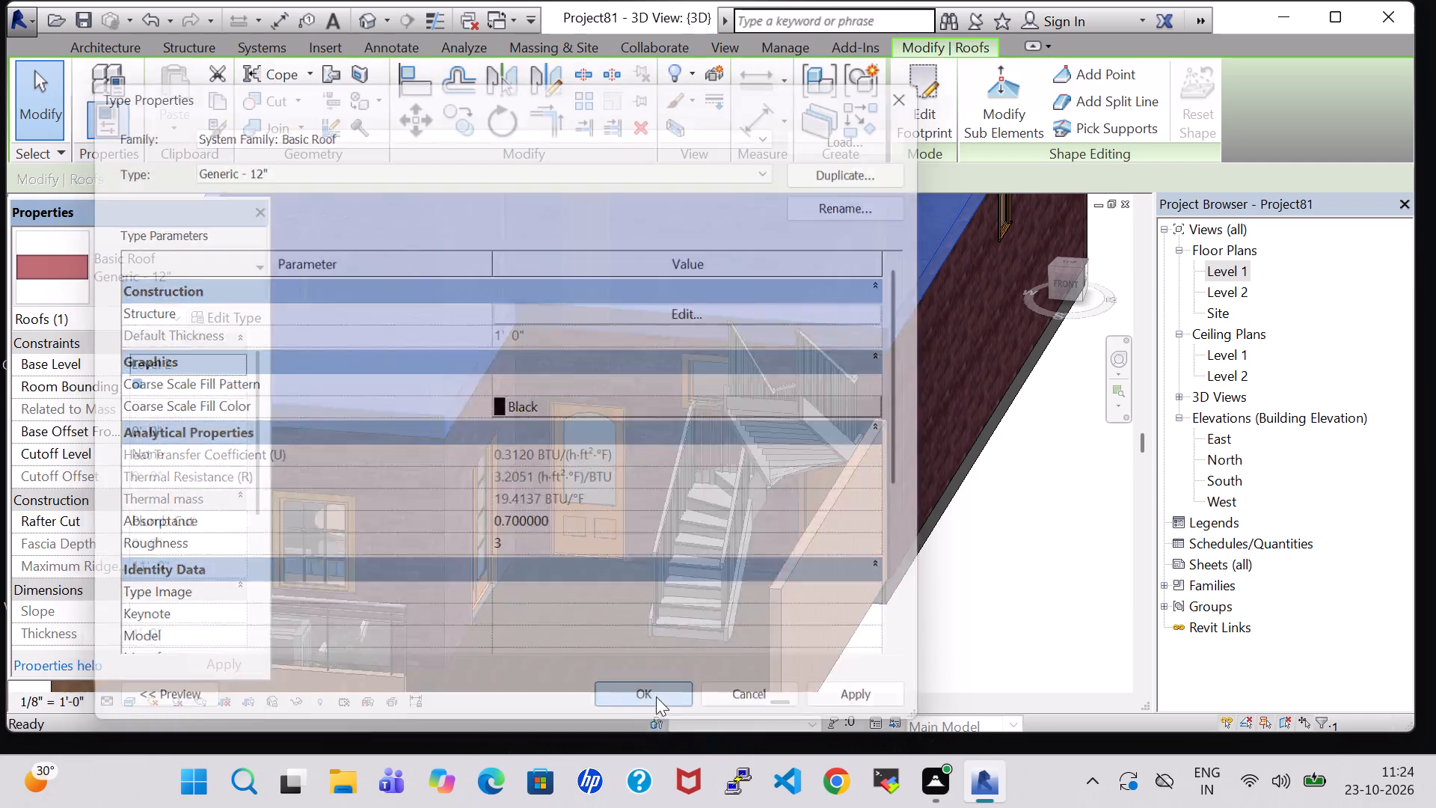
pyautogui.click(1012, 631)
# Examine the finished house in 3D from the front and the room layout in the Level 1 floor plan.
pyautogui.scroll(-2, 660, 612)
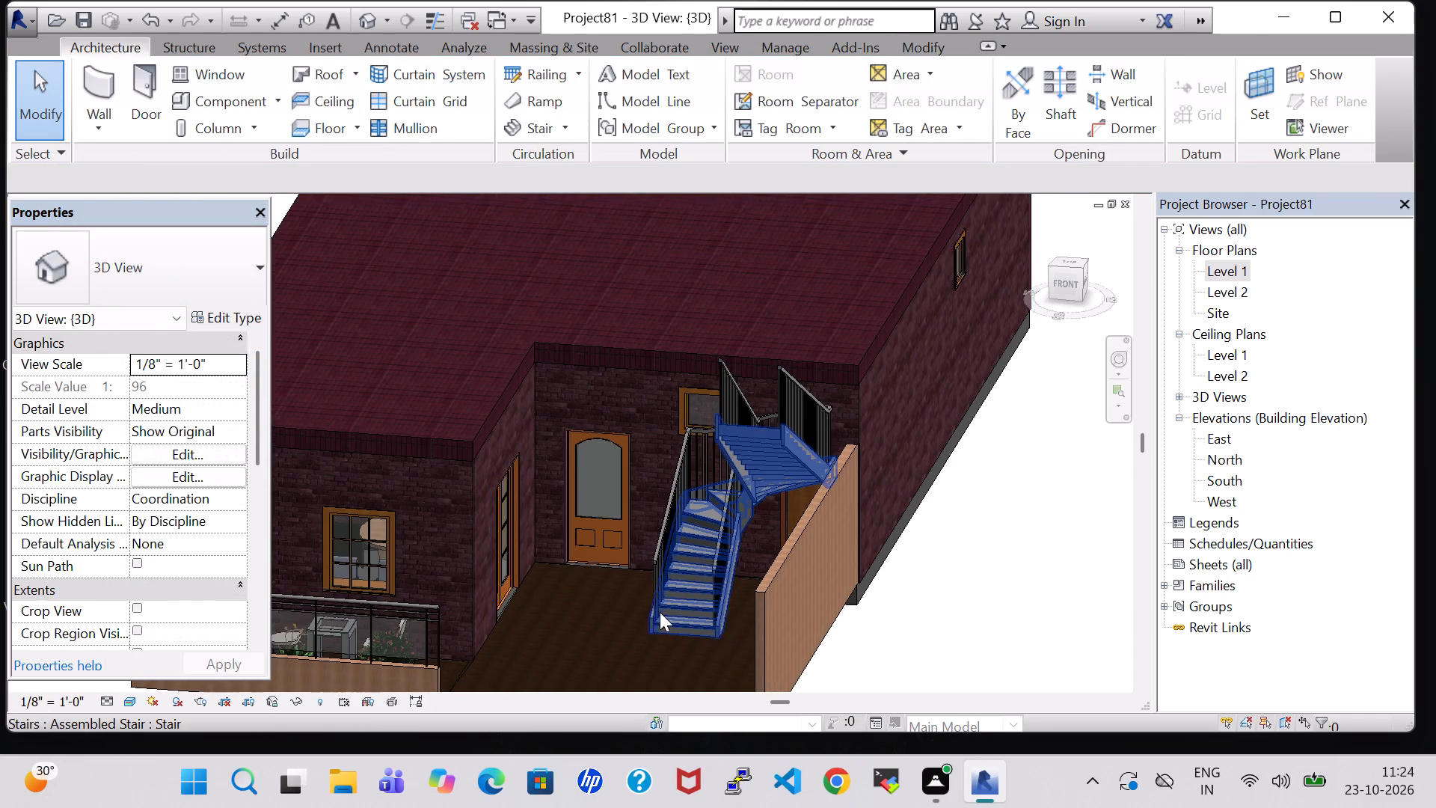
pyautogui.scroll(-2, 660, 612)
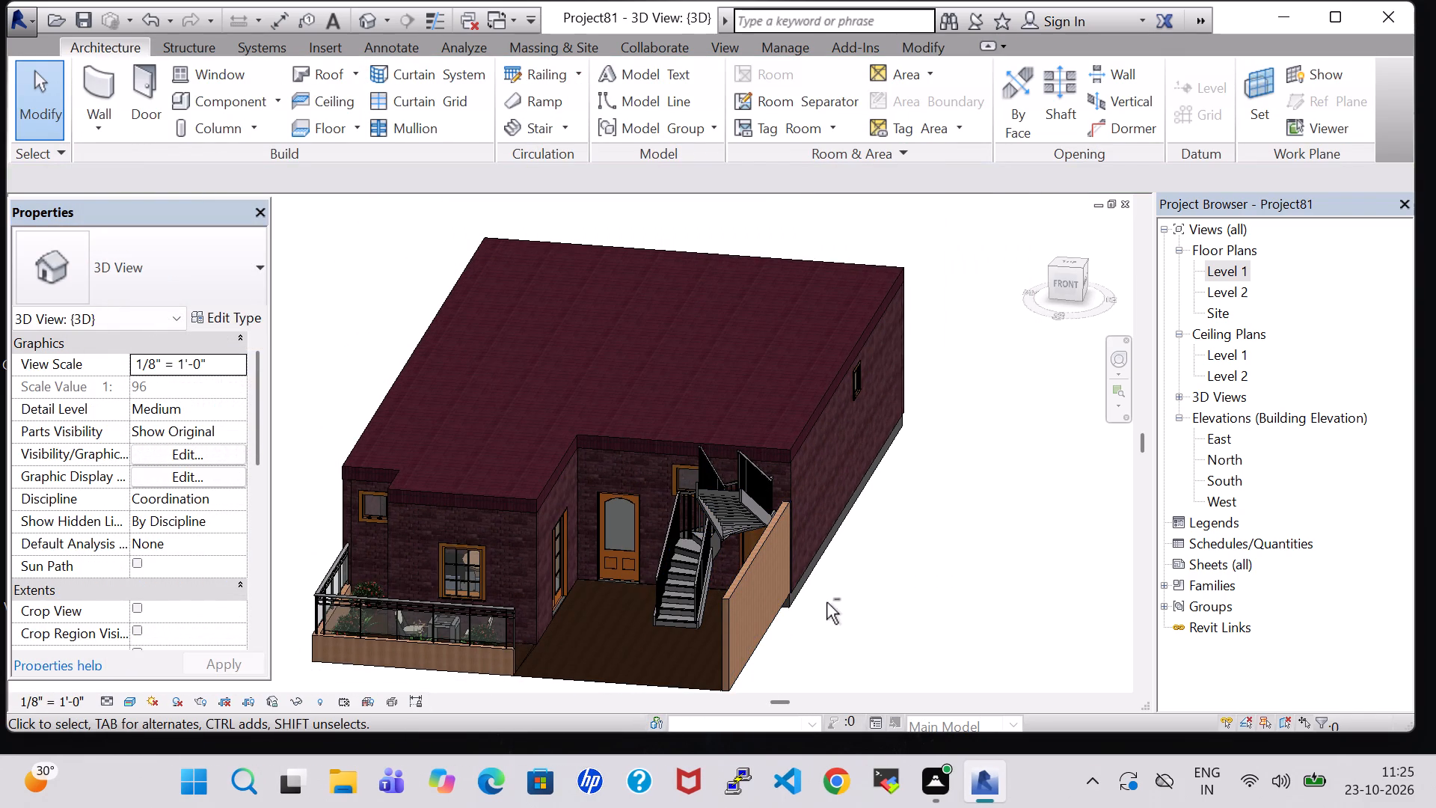
pyautogui.middleClick(842, 655)
pyautogui.scroll(1, 869, 640)
pyautogui.click(1058, 279)
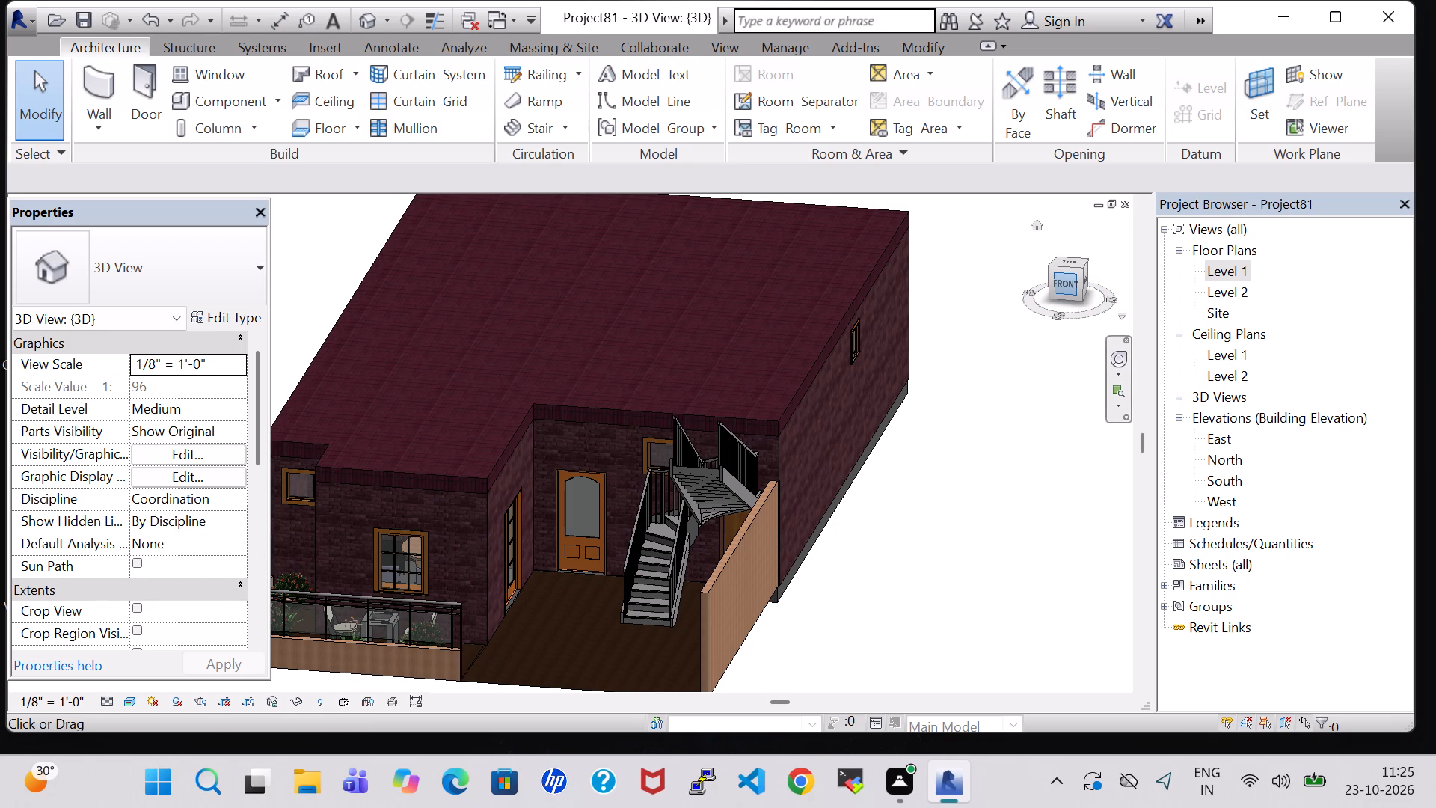
pyautogui.scroll(6, 620, 445)
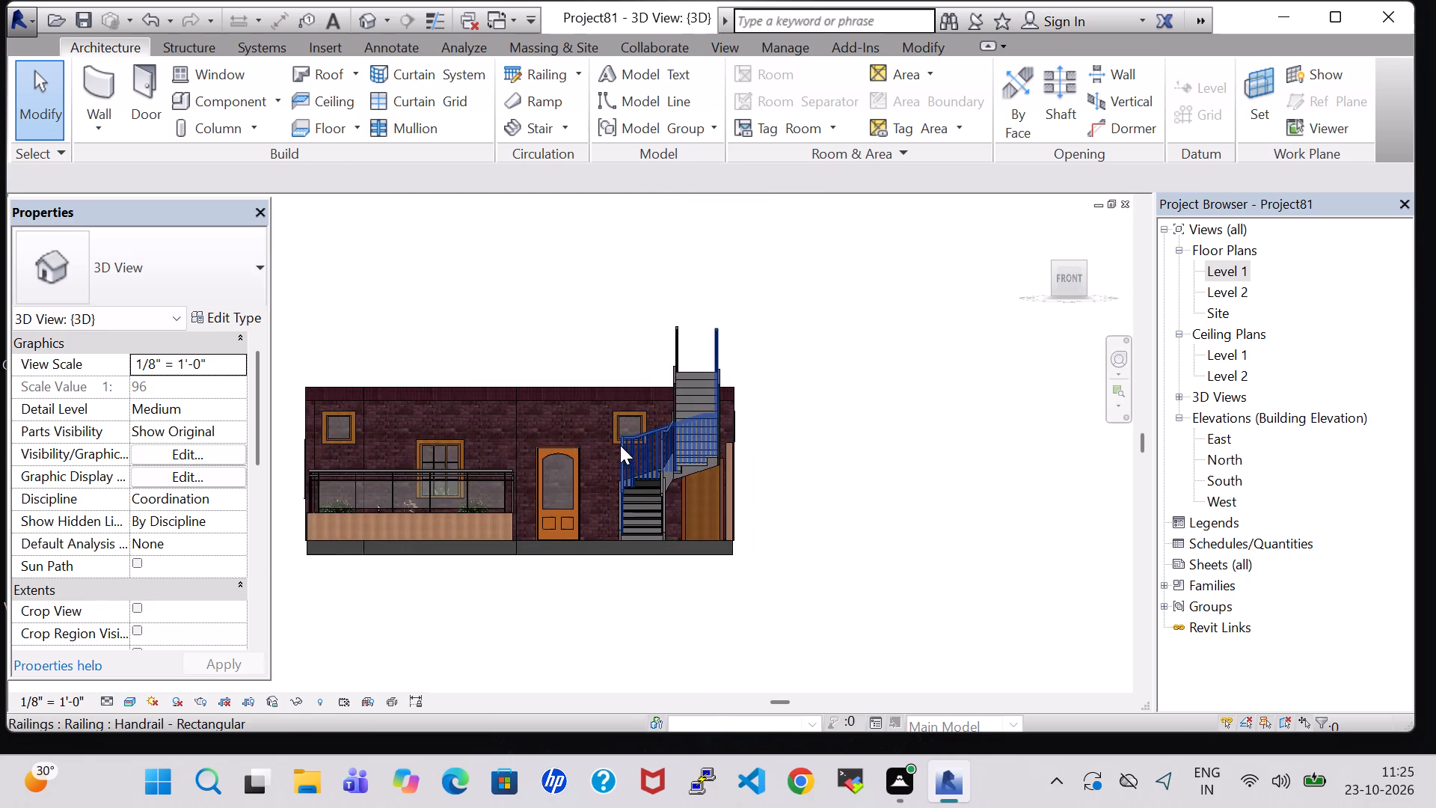
pyautogui.keyDown('shift'); pyautogui.moveTo(892, 429); pyautogui.dragTo(896, 512, button='middle'); pyautogui.keyUp('shift')
pyautogui.moveTo(849, 560); pyautogui.dragTo(858, 558, button='middle')
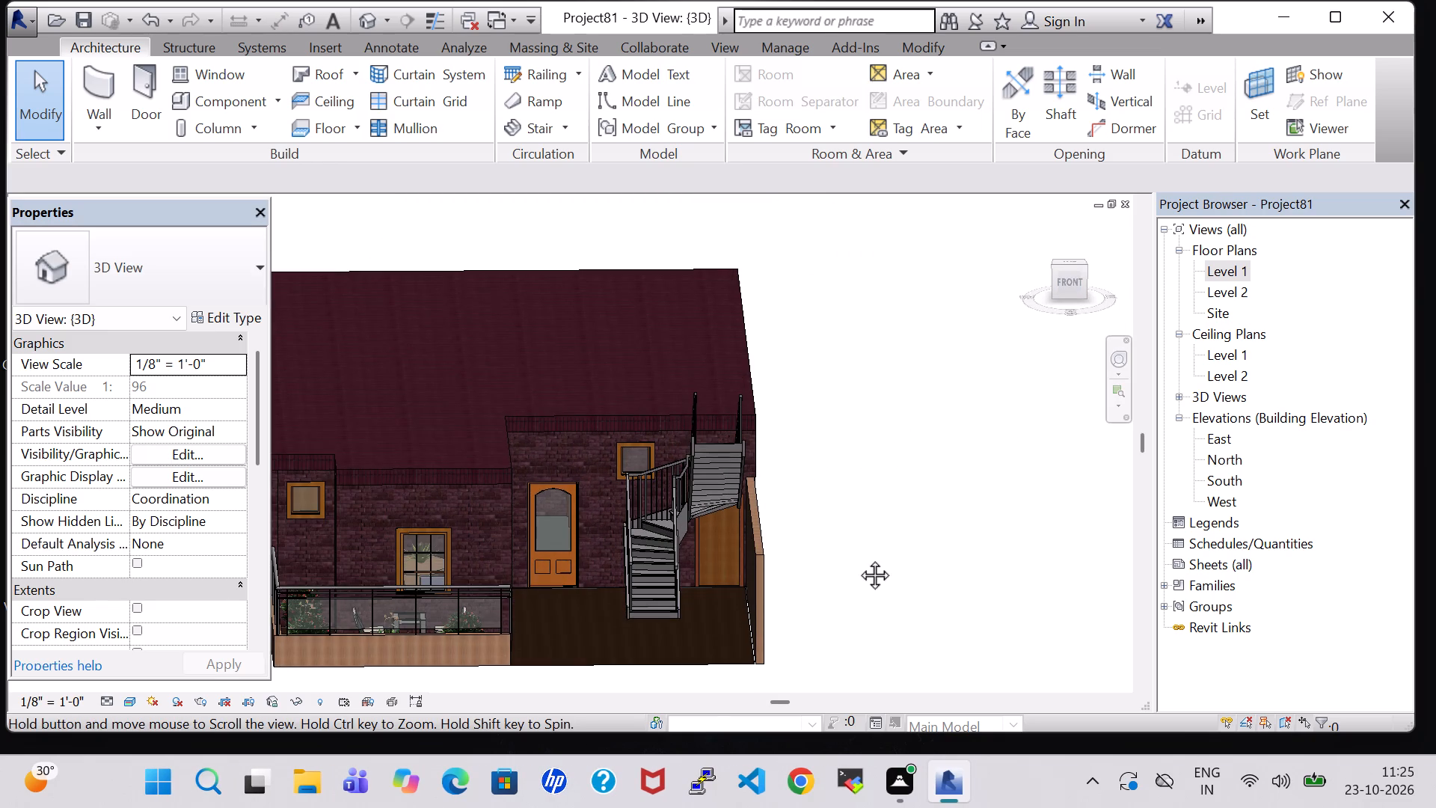
pyautogui.moveTo(858, 558); pyautogui.dragTo(959, 542, button='middle')
pyautogui.keyDown('shift'); pyautogui.moveTo(945, 540); pyautogui.dragTo(932, 506, button='middle'); pyautogui.keyUp('shift')
pyautogui.scroll(1, 932, 506)
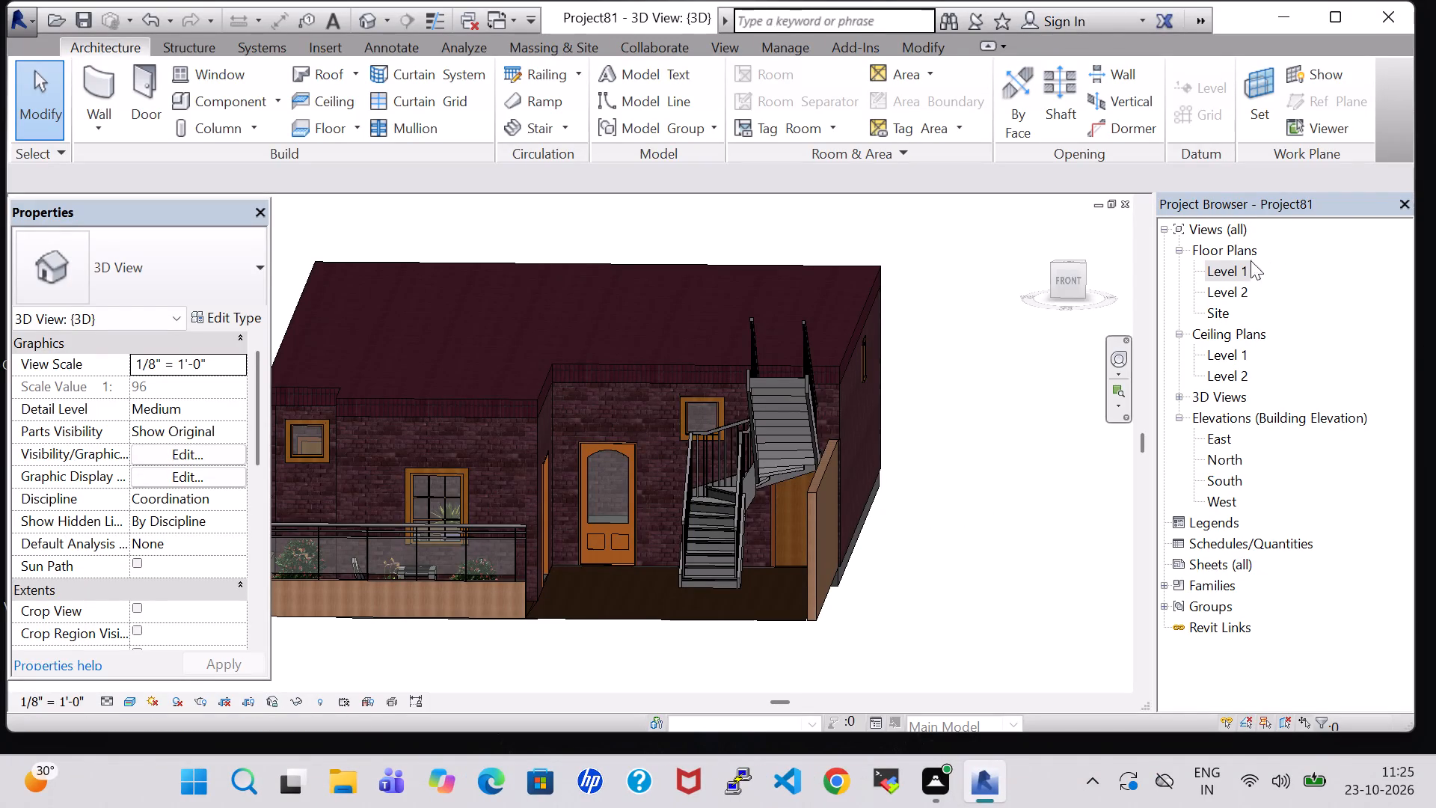
pyautogui.doubleClick(1230, 275)
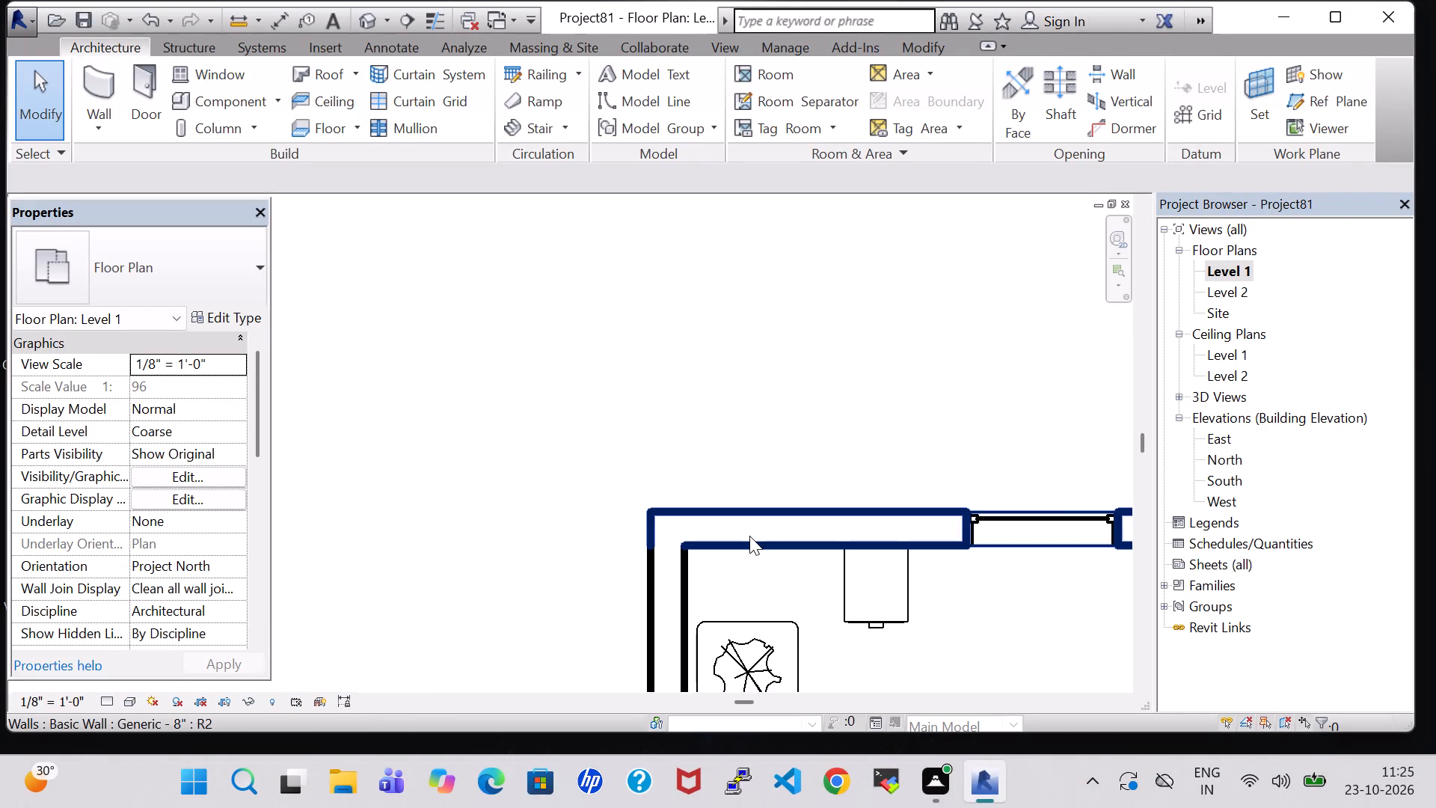
pyautogui.scroll(-8, 749, 536)
pyautogui.moveTo(776, 554); pyautogui.dragTo(620, 394, button='middle')
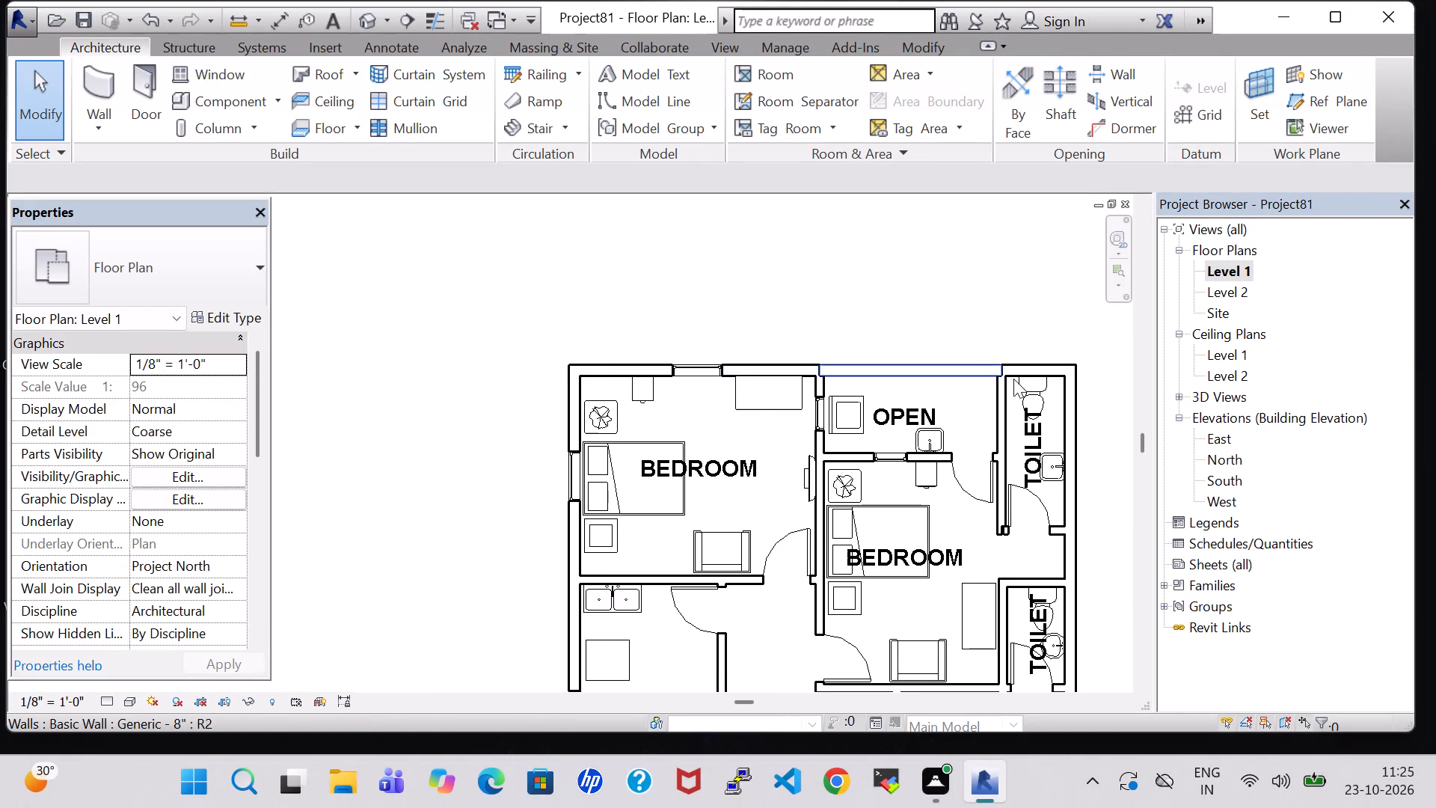
pyautogui.scroll(-5, 1107, 349)
pyautogui.moveTo(1022, 263); pyautogui.dragTo(762, 174, button='middle')
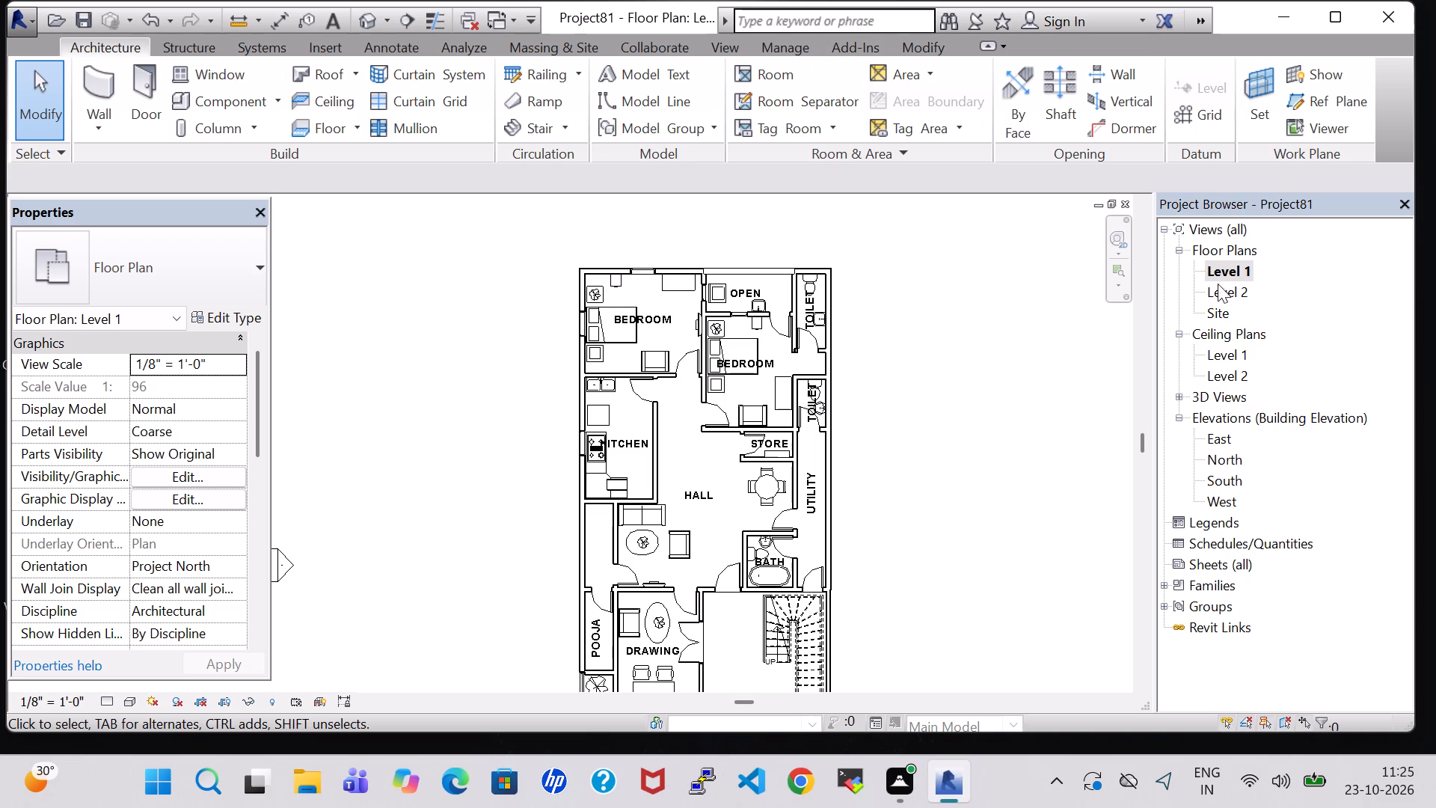
# Open the Generic - 12" roof's footprint for editing and delete the boundary line between the house and the porch.
pyautogui.click(366, 14)
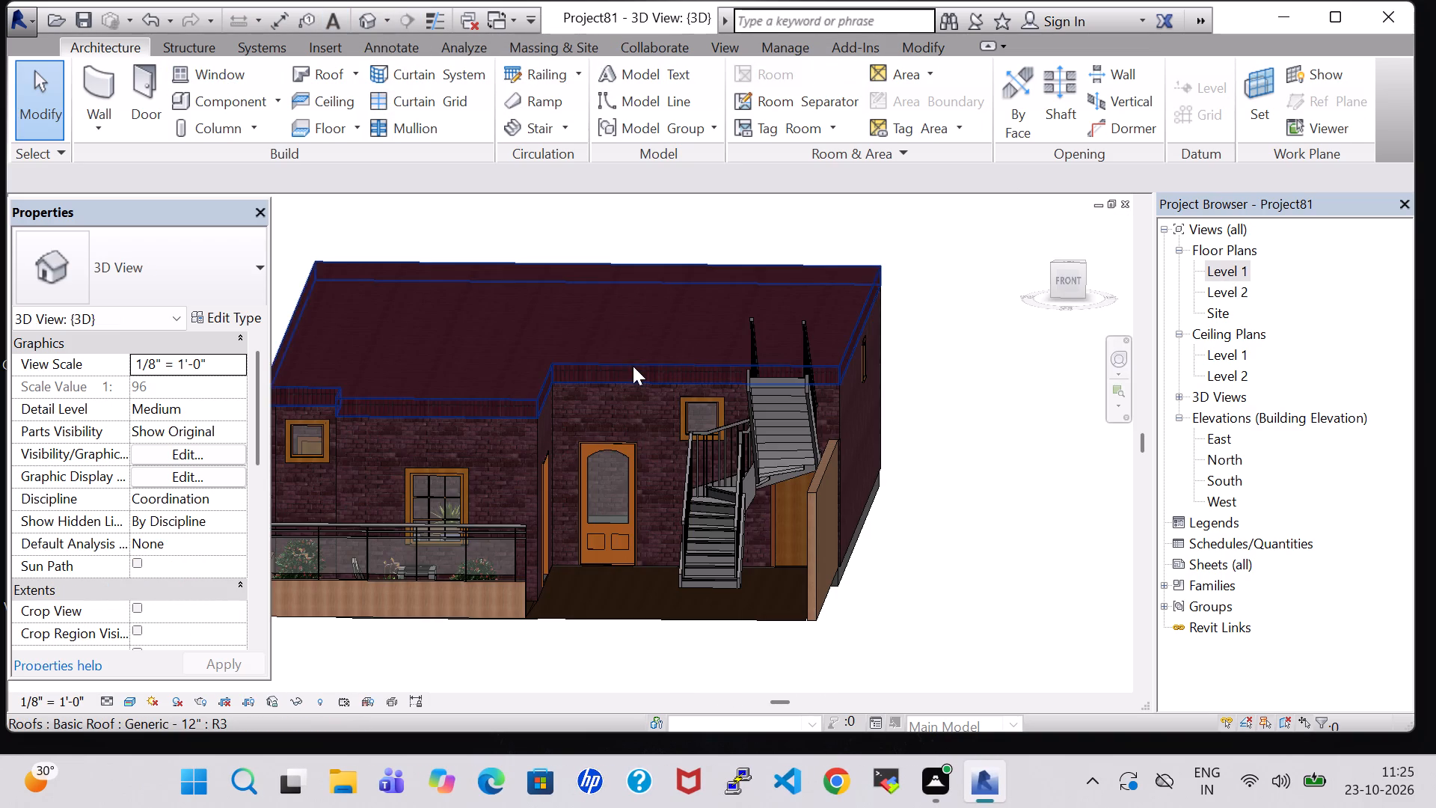
pyautogui.click(633, 367)
pyautogui.click(918, 110)
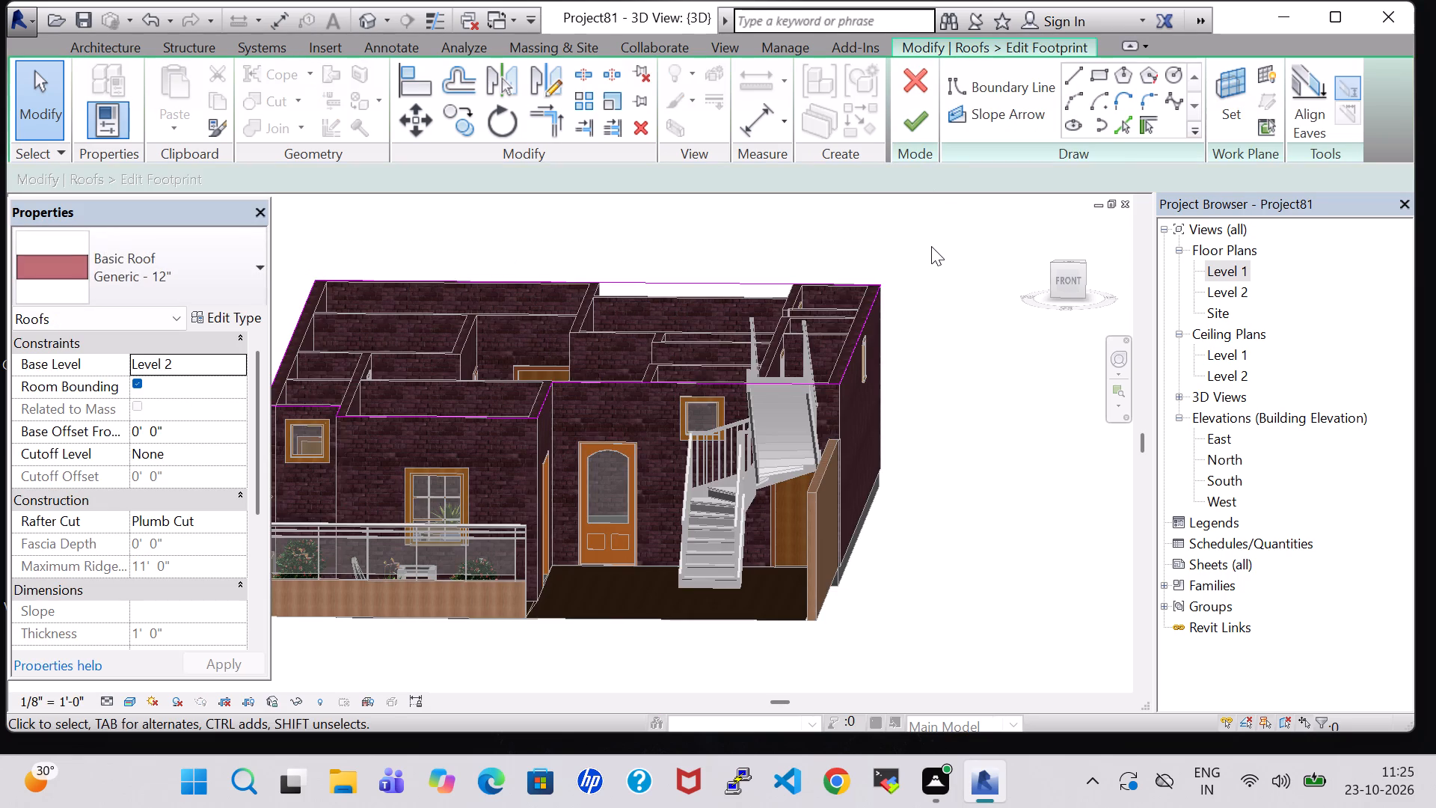
pyautogui.moveTo(931, 246); pyautogui.dragTo(951, 421, button='middle')
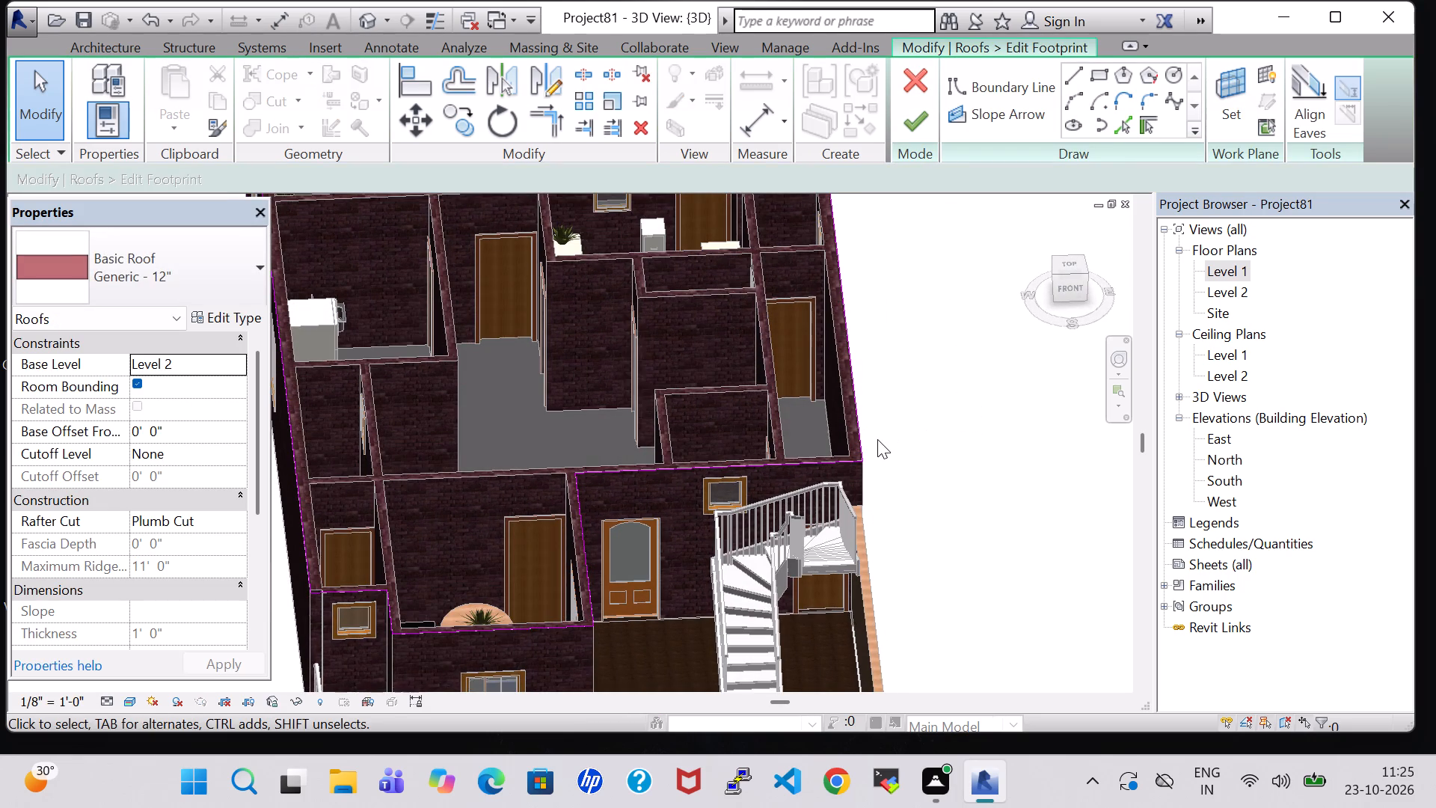
pyautogui.click(817, 459)
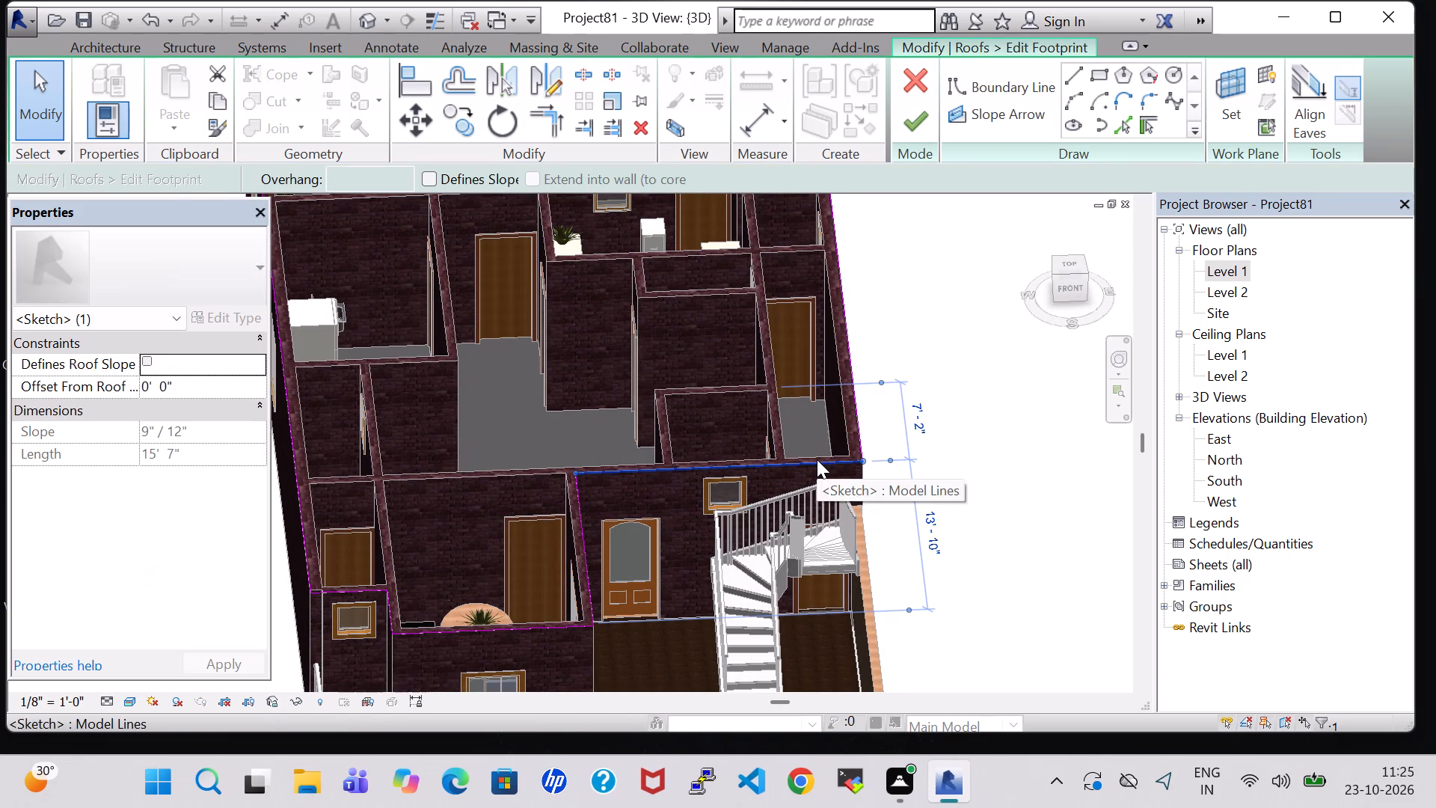
pyautogui.doubleClick(1211, 274)
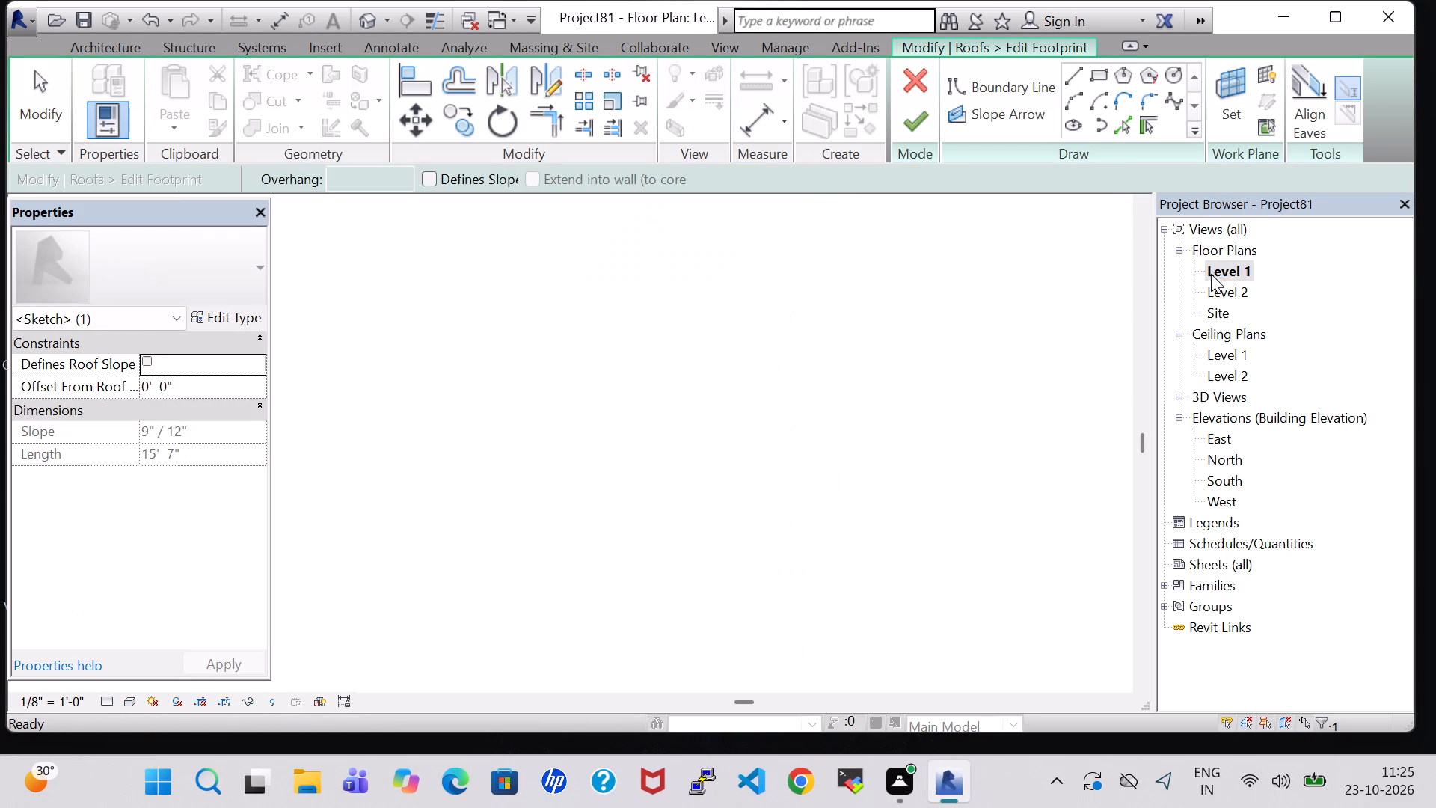
pyautogui.moveTo(927, 448); pyautogui.dragTo(942, 305, button='middle')
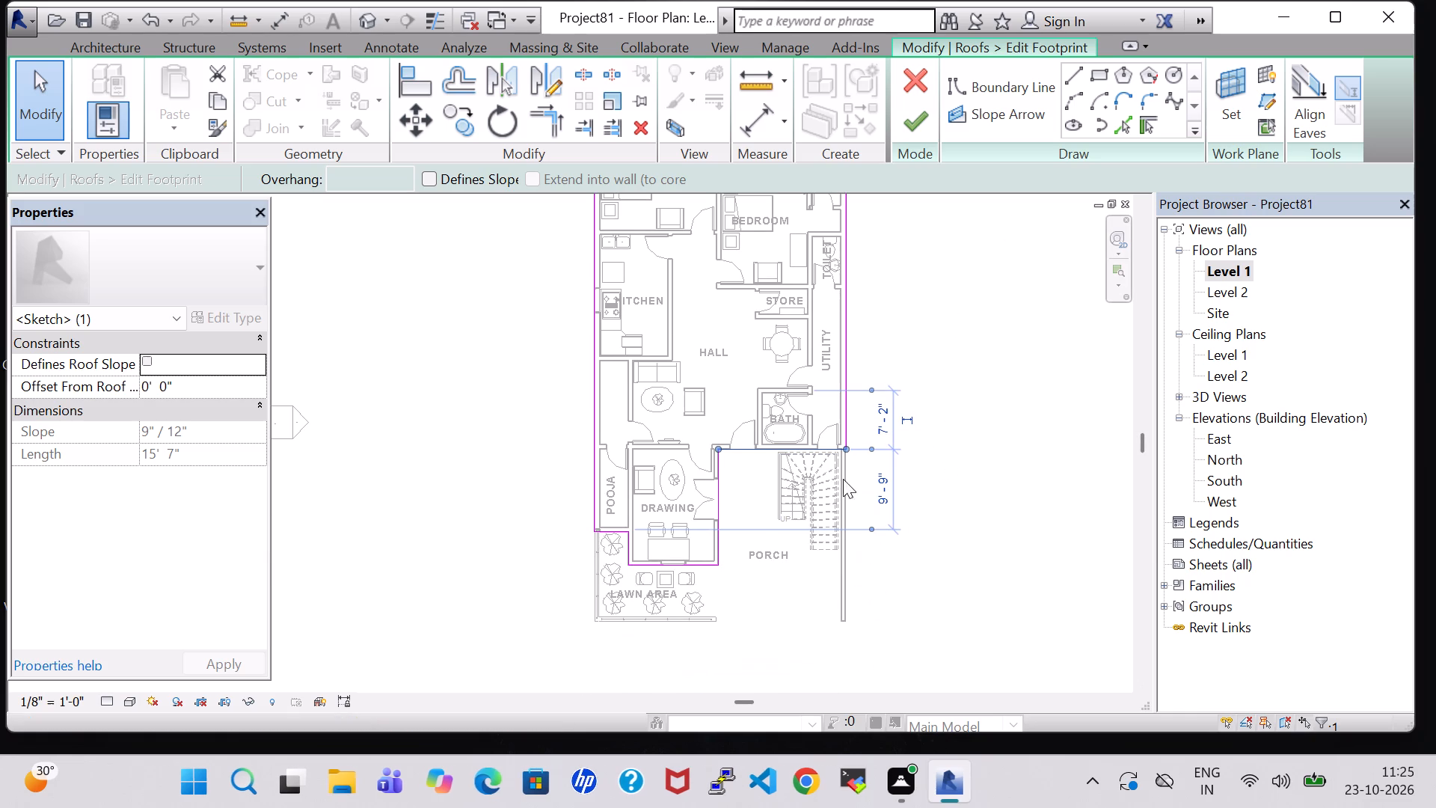
pyautogui.press('Delete')
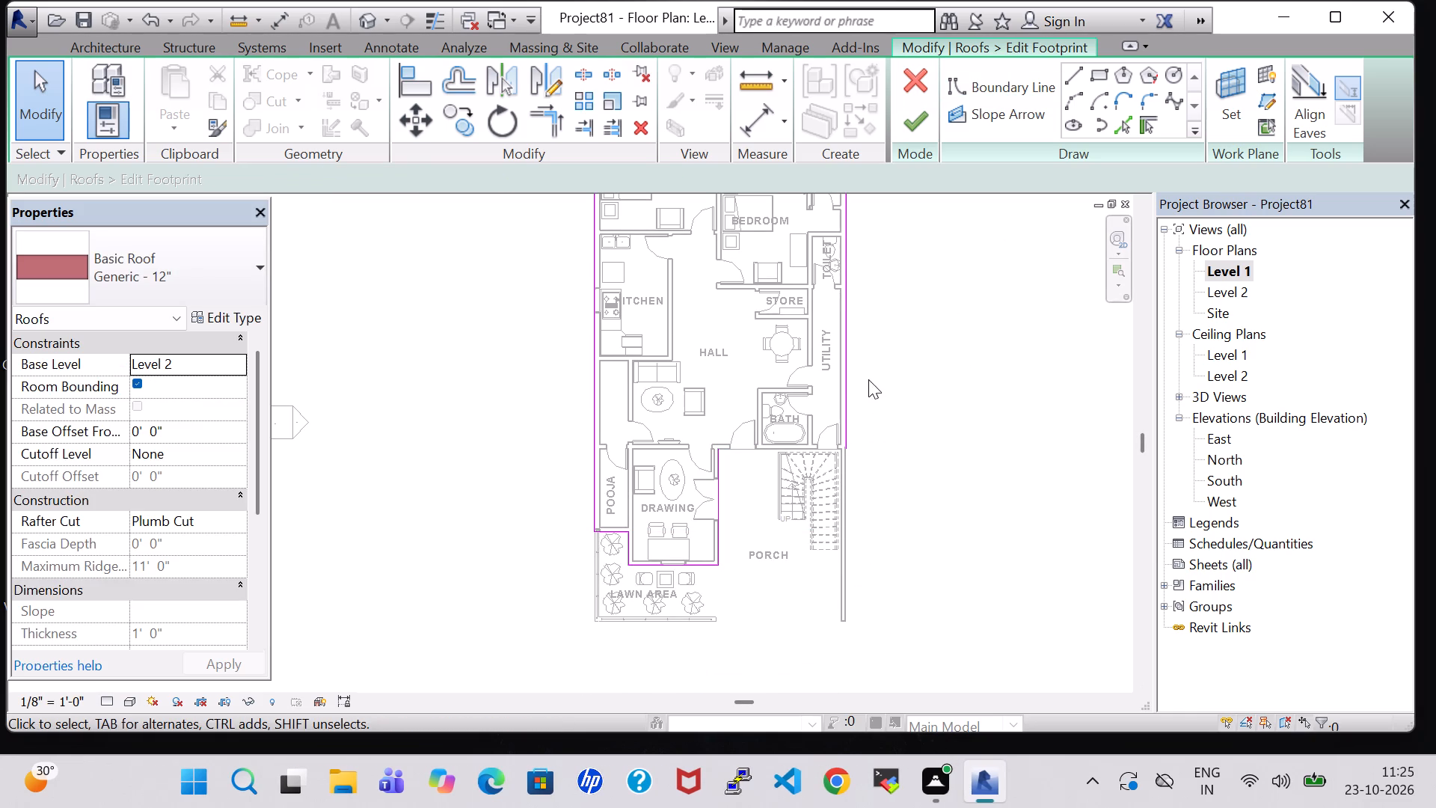
# Draw roof boundary lines around the porch's outer sides, with a return about 7'-3" long beside the lawn area, and try to finish the footprint.
pyautogui.click(1083, 67)
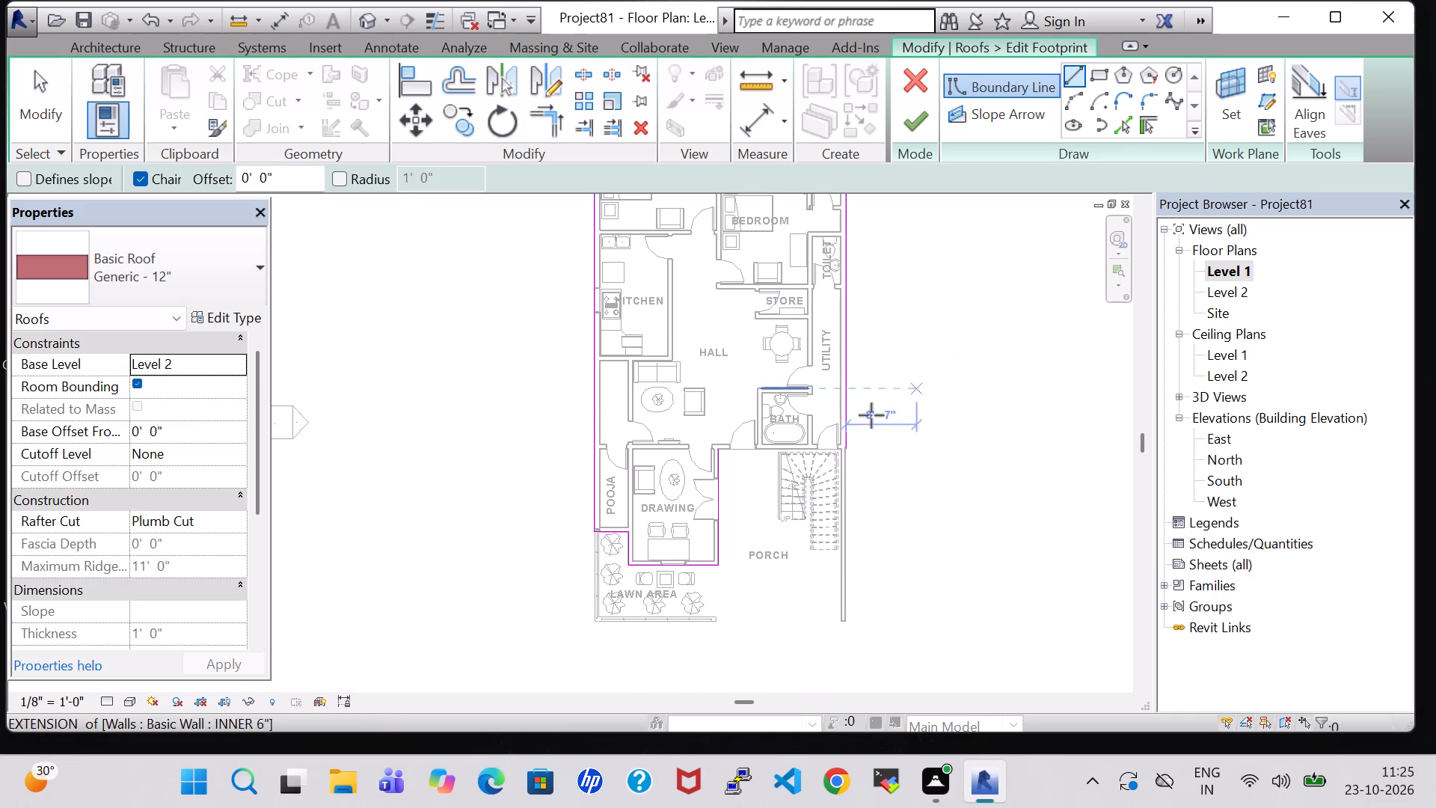
pyautogui.click(846, 447)
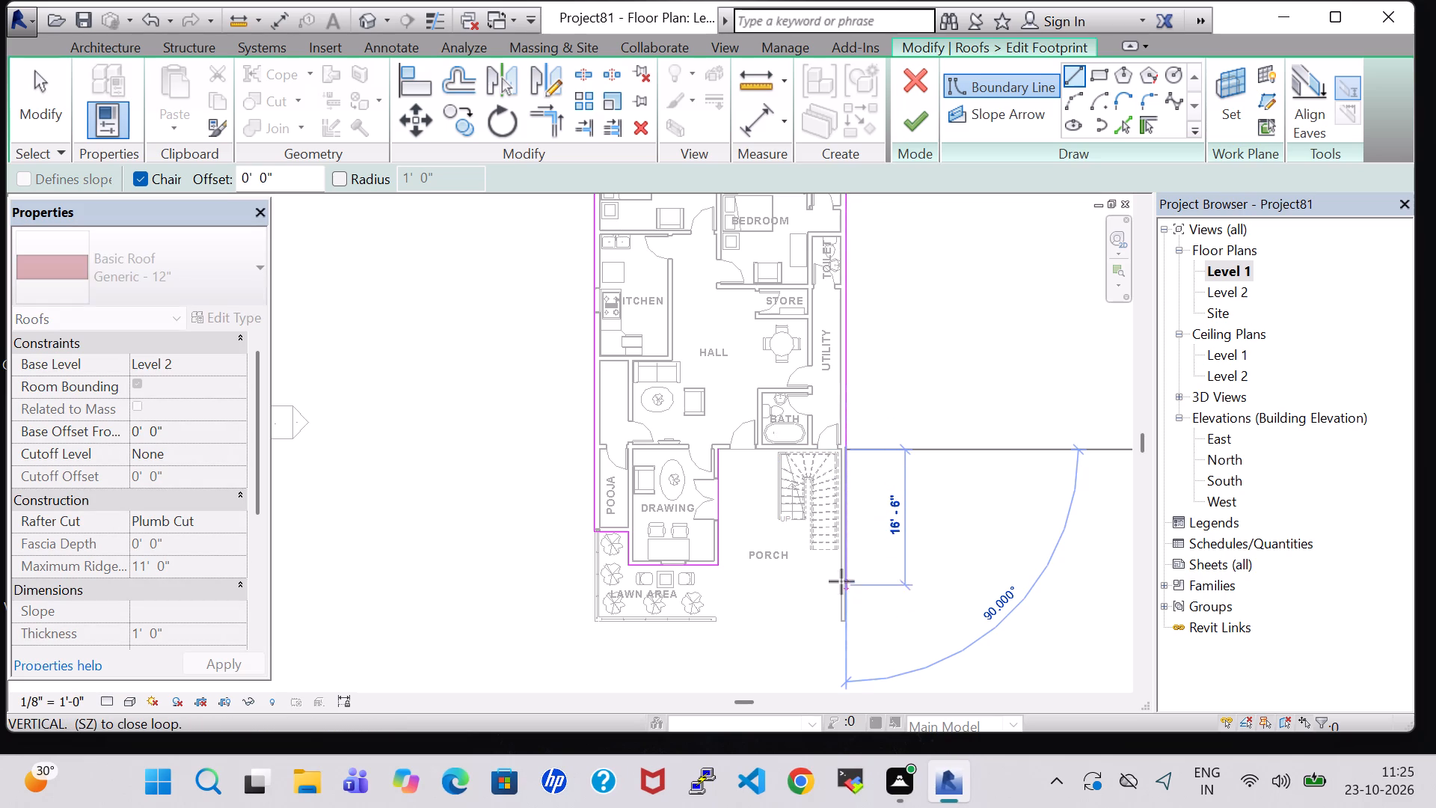
pyautogui.click(843, 560)
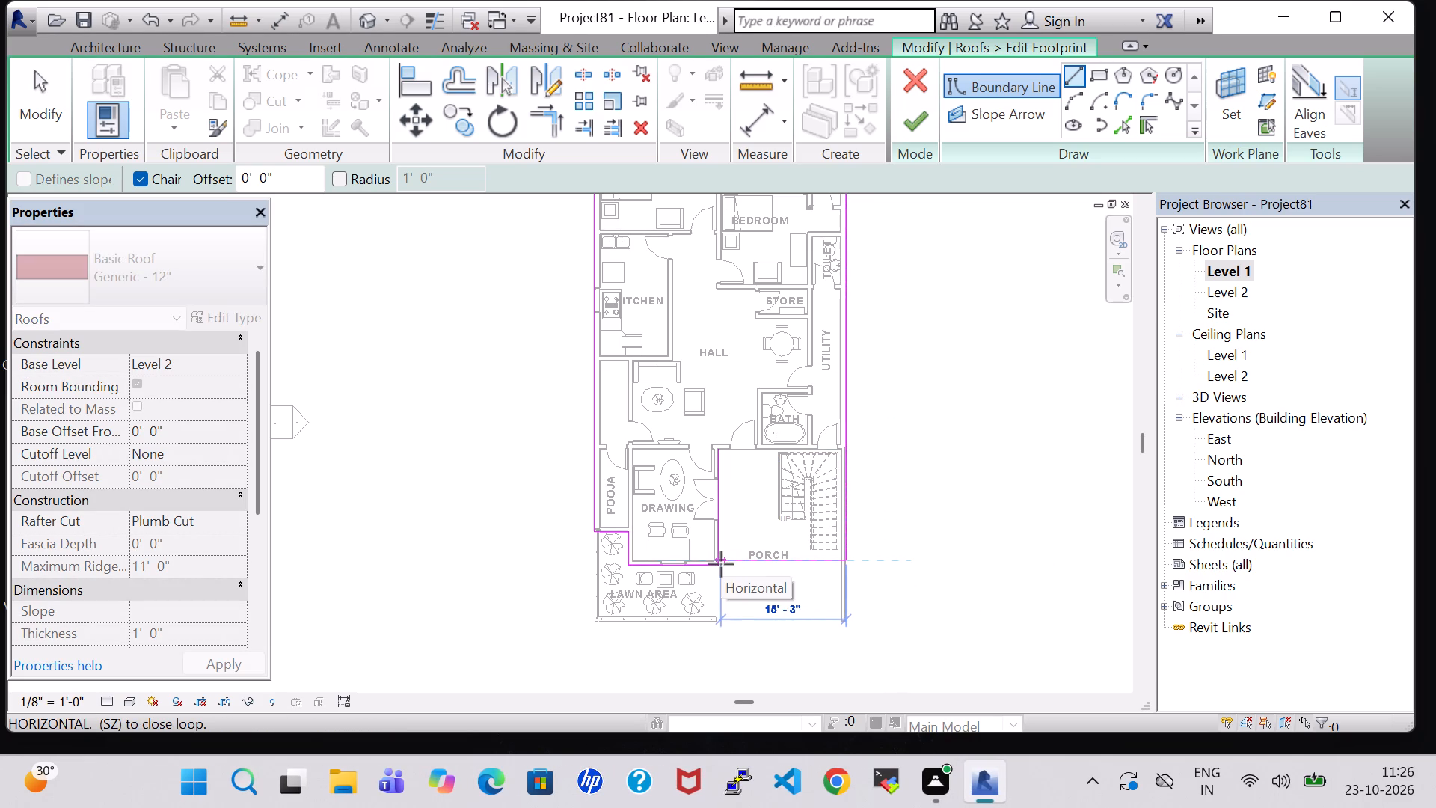
pyautogui.click(846, 621)
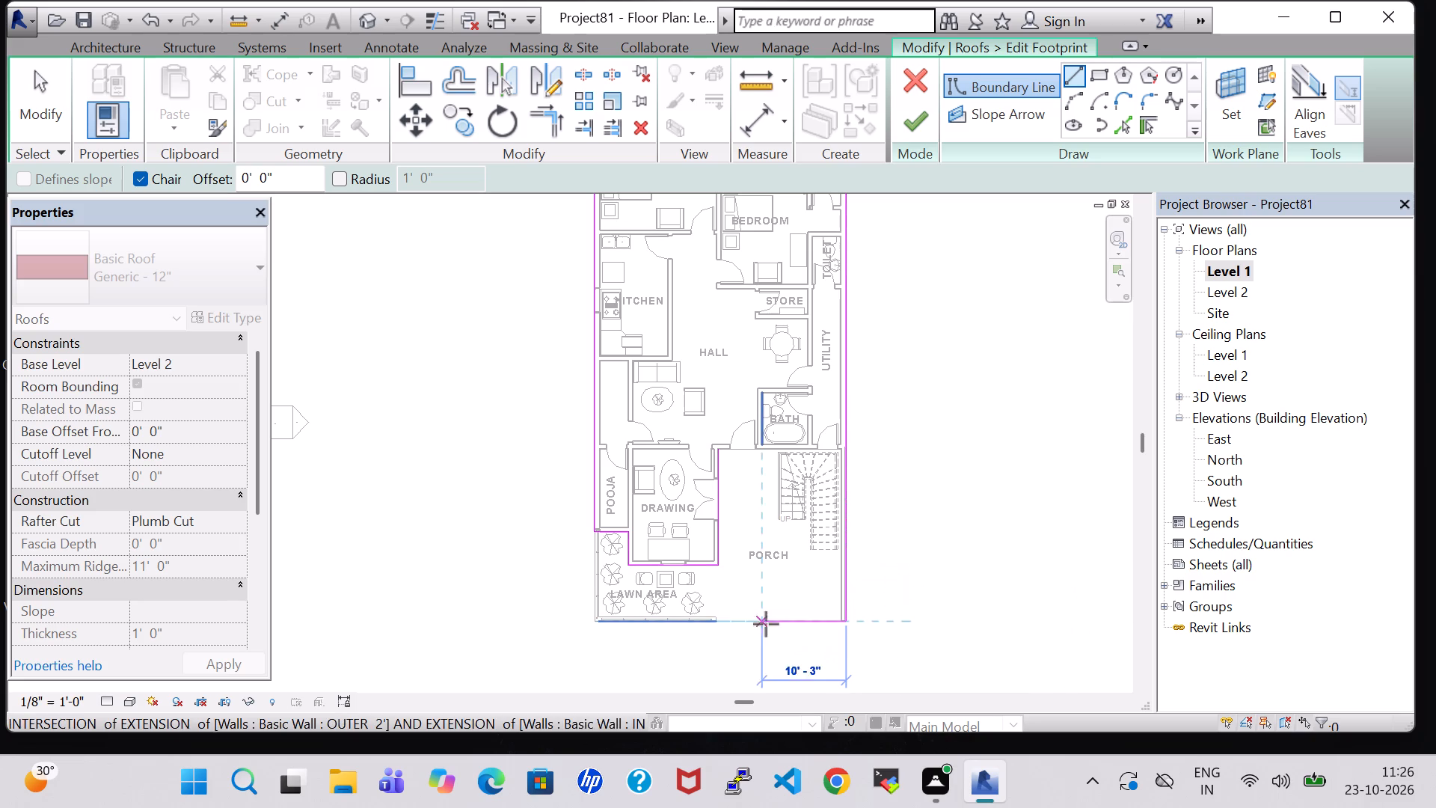
pyautogui.click(714, 624)
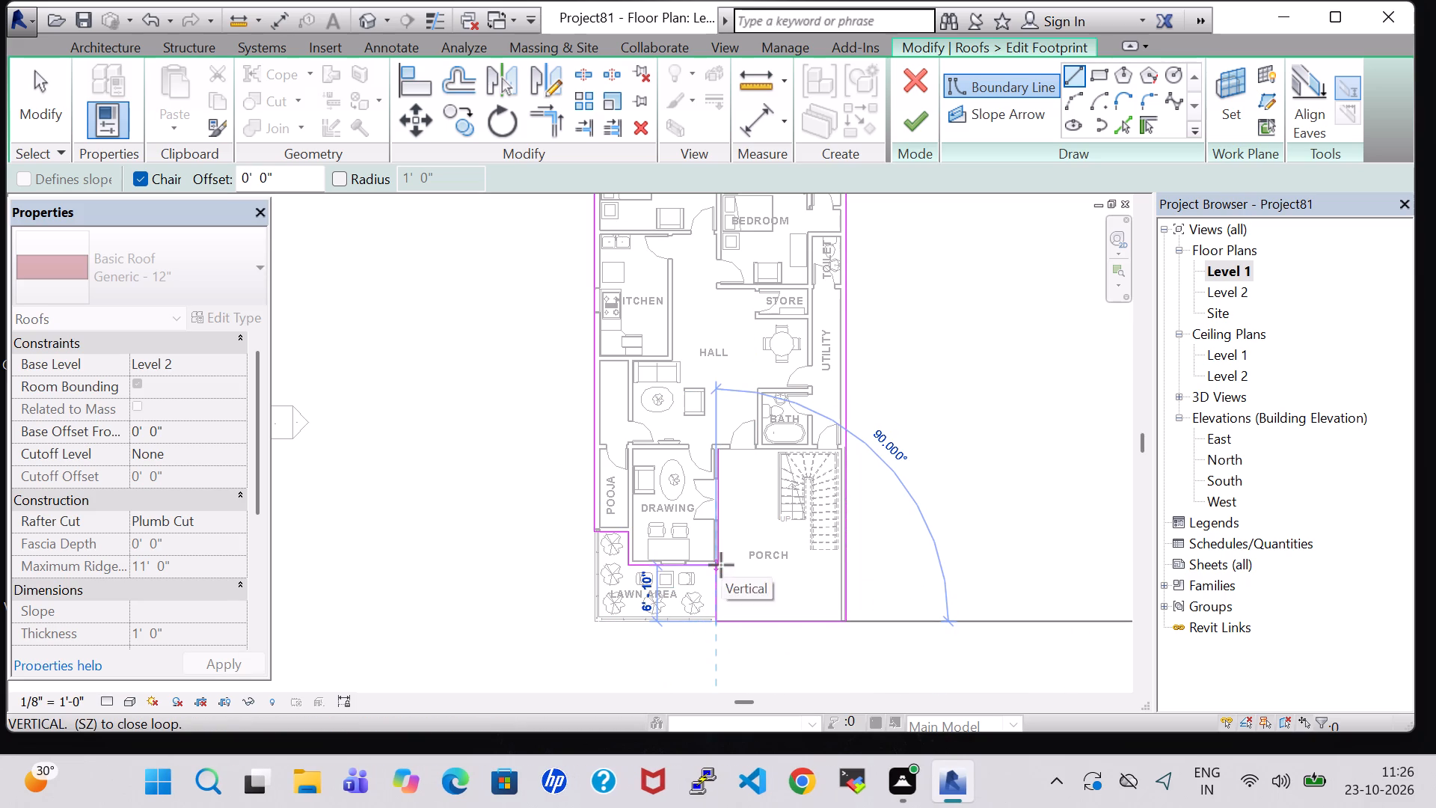
pyautogui.click(719, 562)
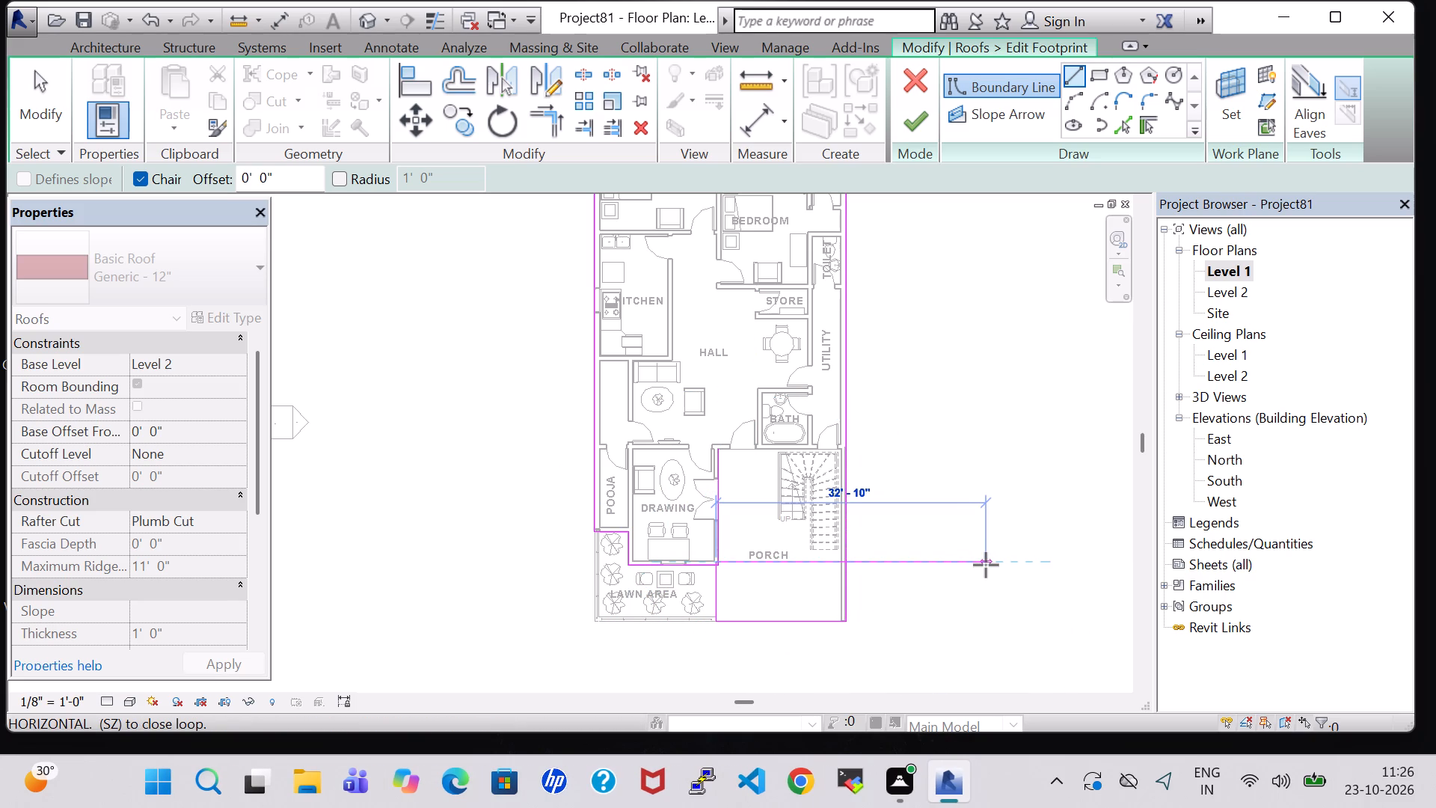
pyautogui.press('Escape')
pyautogui.press('Escape')
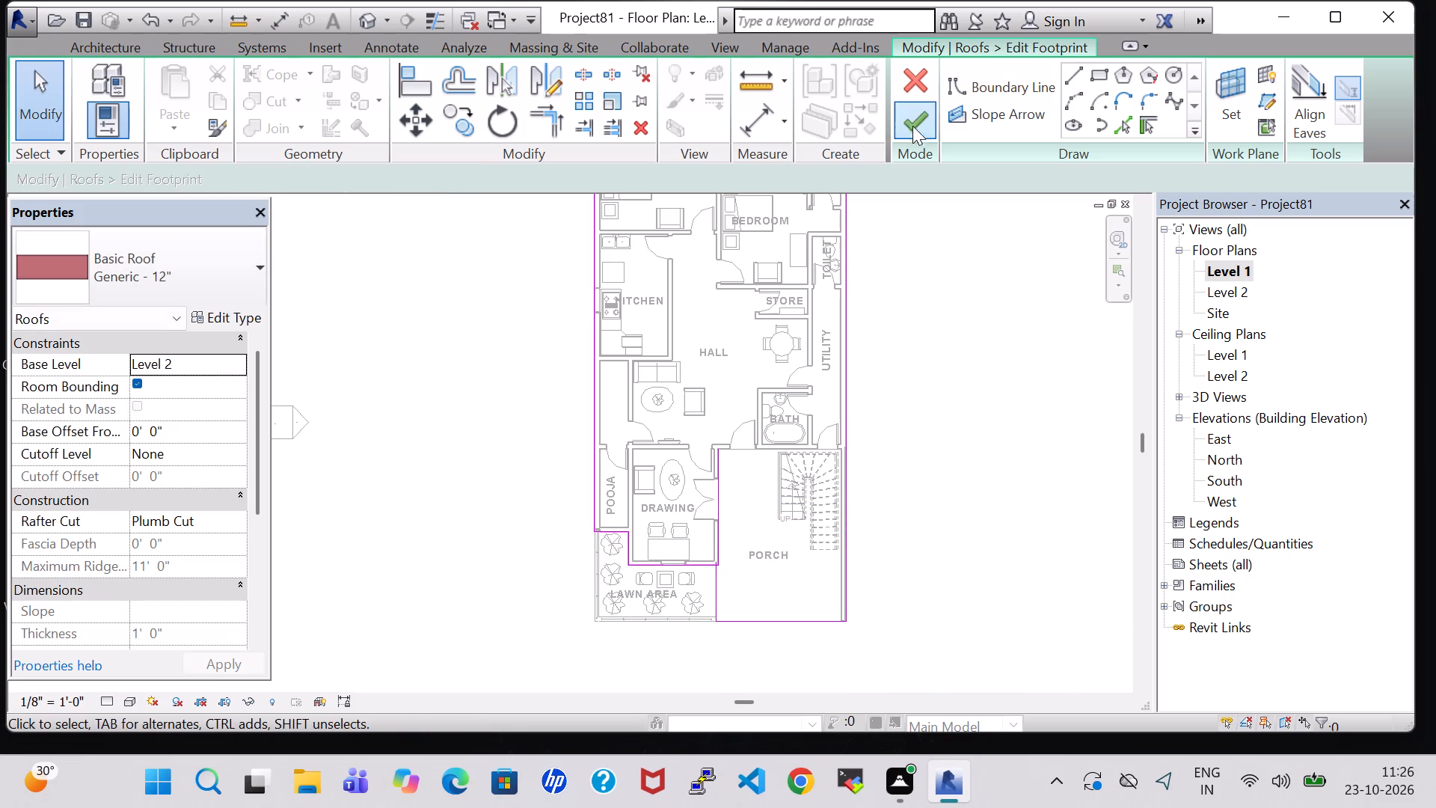
pyautogui.click(914, 125)
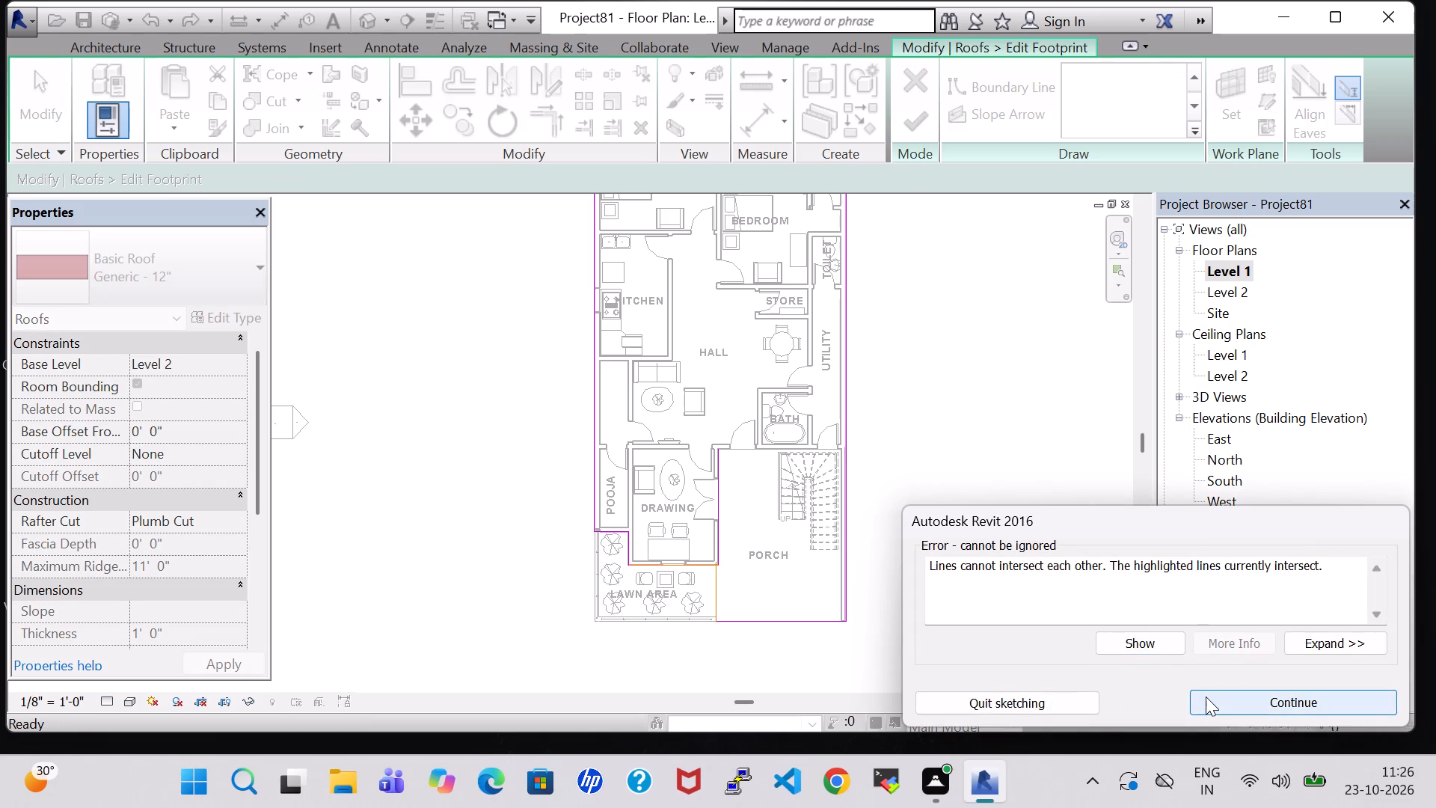
pyautogui.click(1206, 697)
pyautogui.press('Escape')
pyautogui.press('Escape')
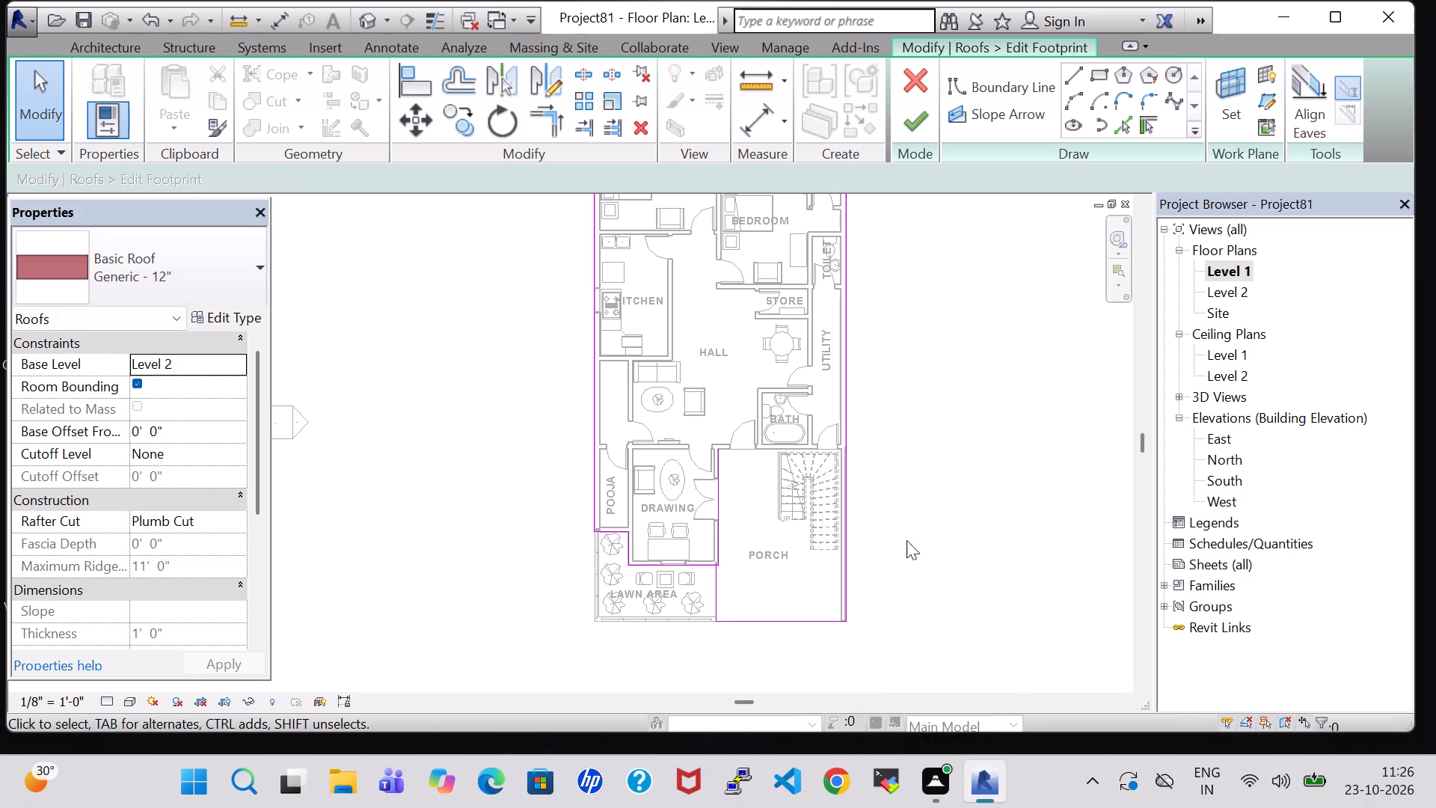
# Delete the roof boundary line between the drawing room and the porch, and try to finish the footprint.
pyautogui.click(720, 502)
pyautogui.press('Delete')
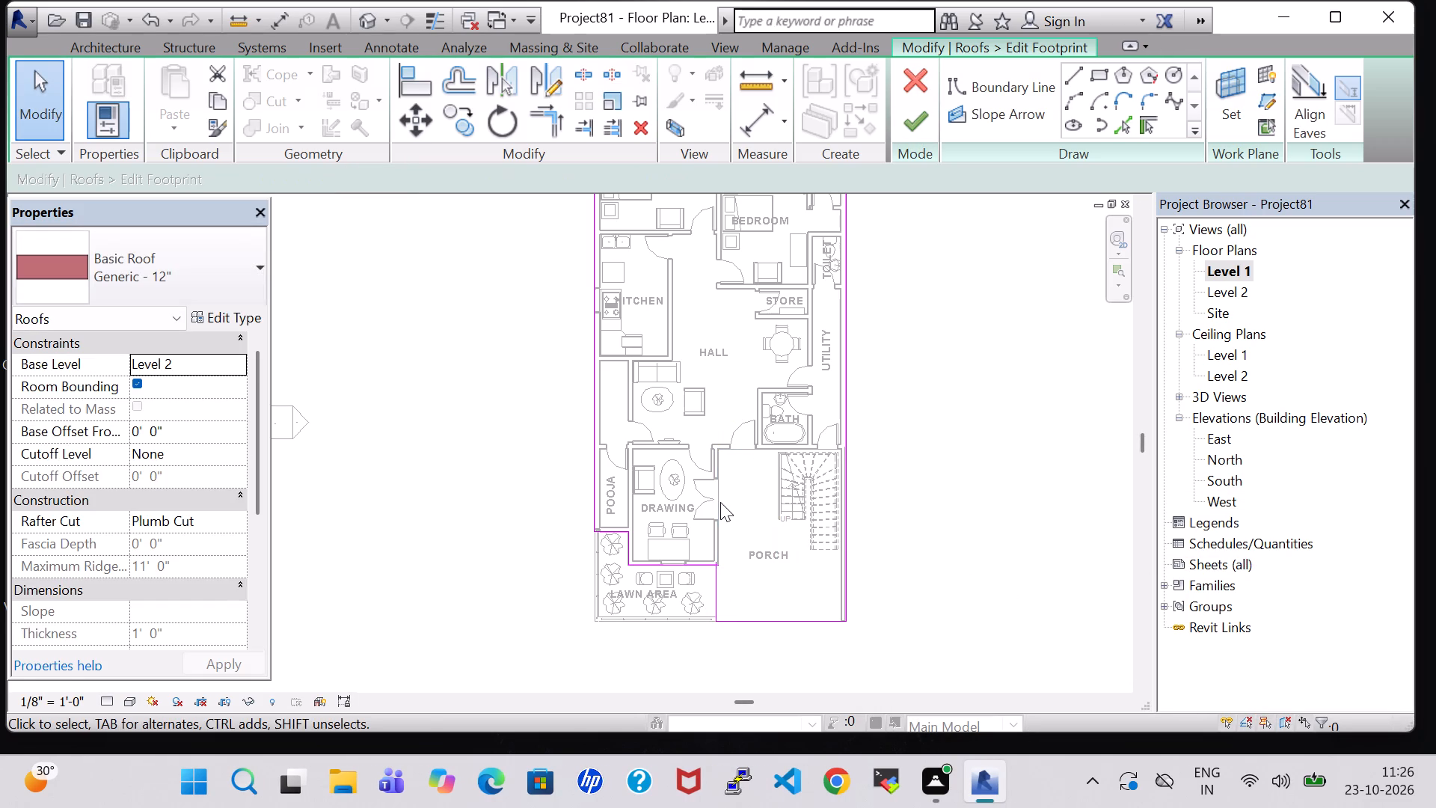
pyautogui.click(910, 125)
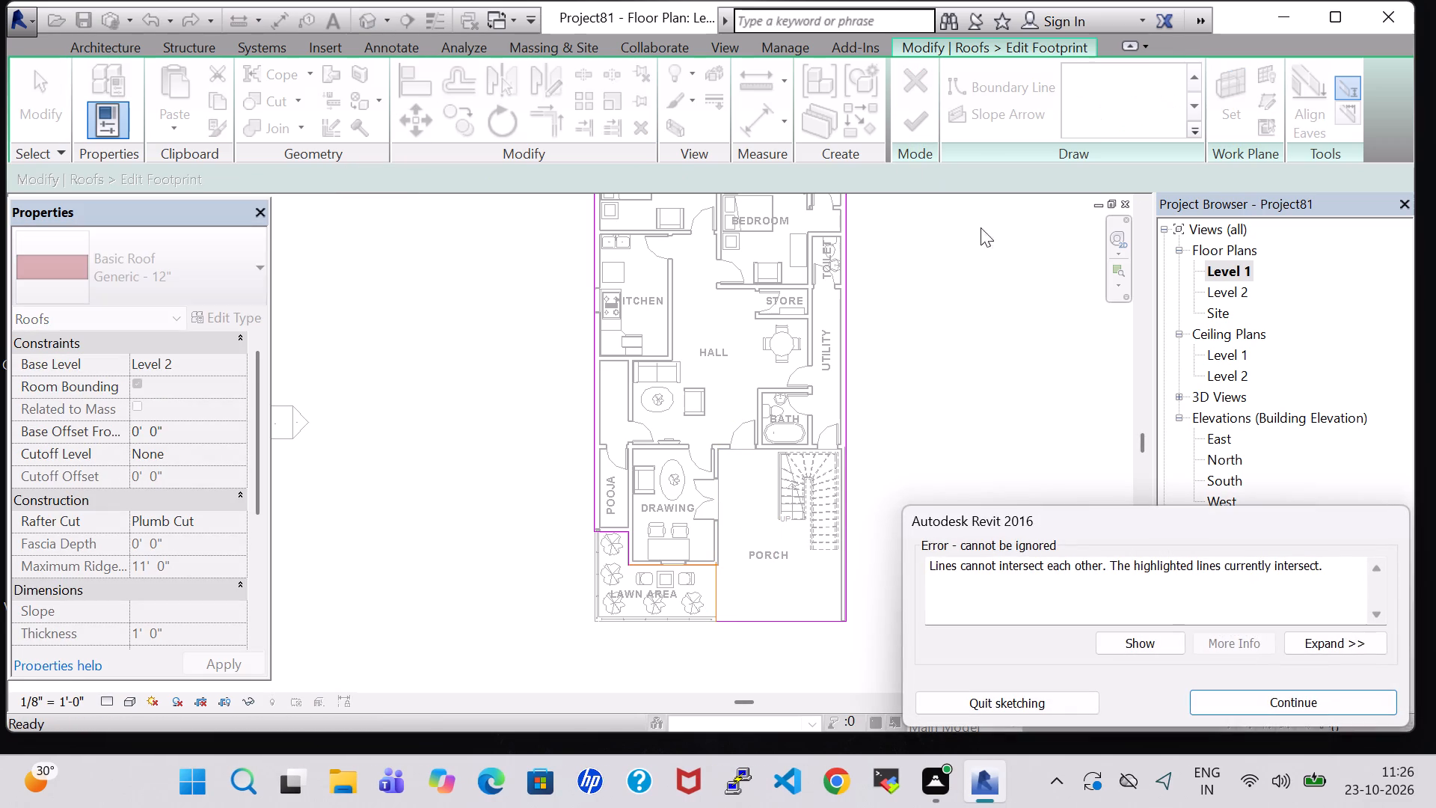
pyautogui.click(1290, 700)
# Replace the roof boundary line along the drawing room's front wall with one ending at the boundary between lawn area and porch.
pyautogui.scroll(5, 929, 610)
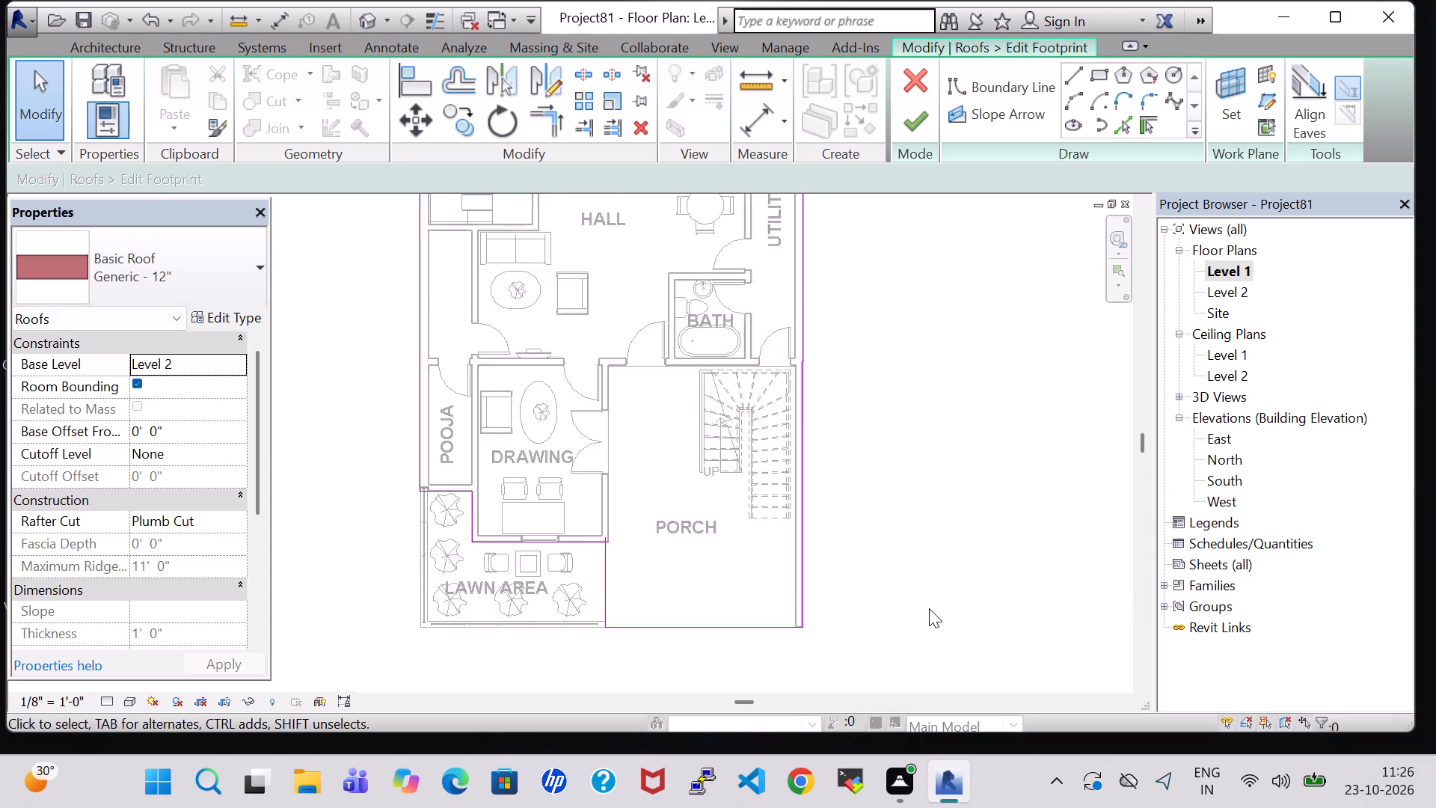
pyautogui.scroll(2, 929, 608)
pyautogui.moveTo(404, 532); pyautogui.dragTo(657, 569, button='middle')
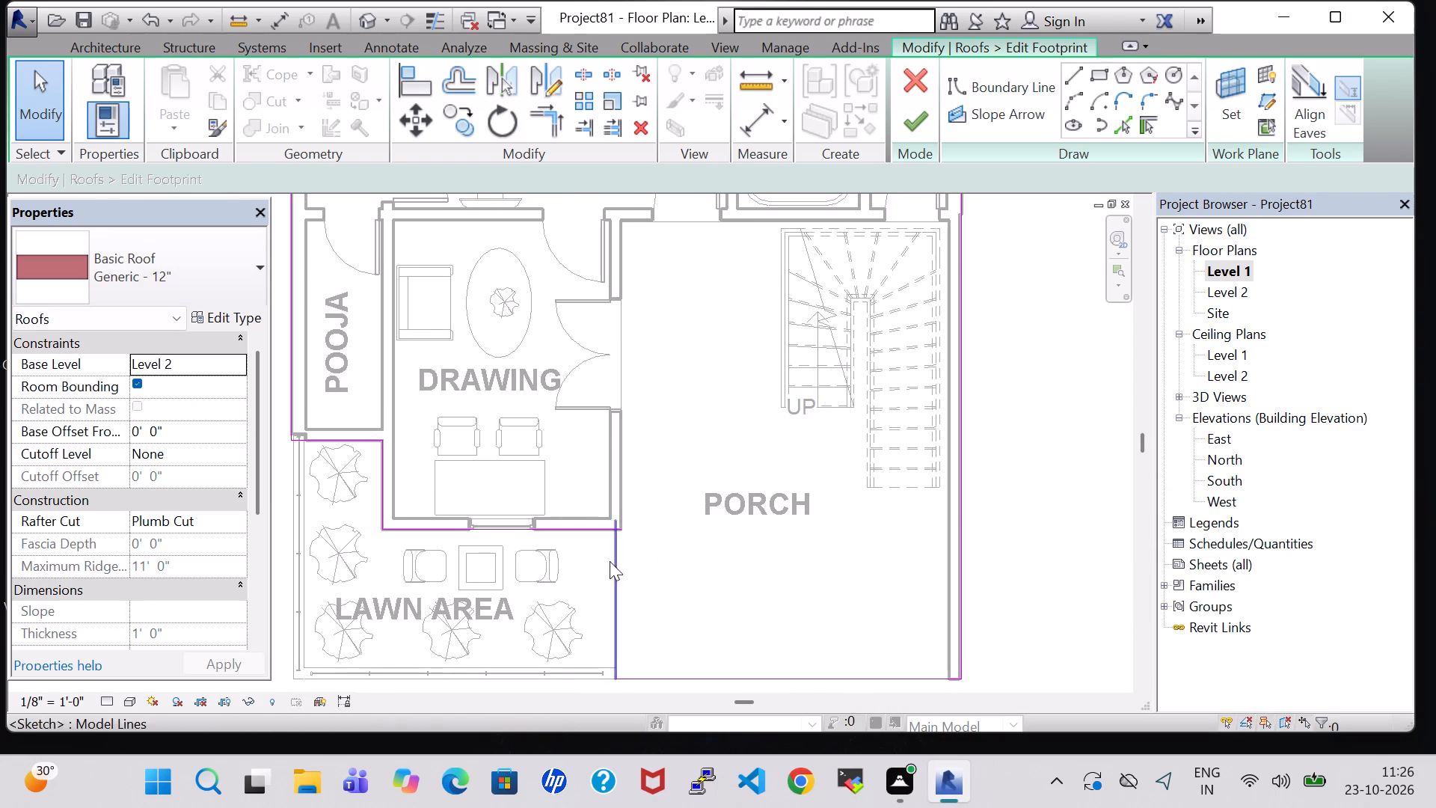
pyautogui.click(504, 530)
pyautogui.press('Delete')
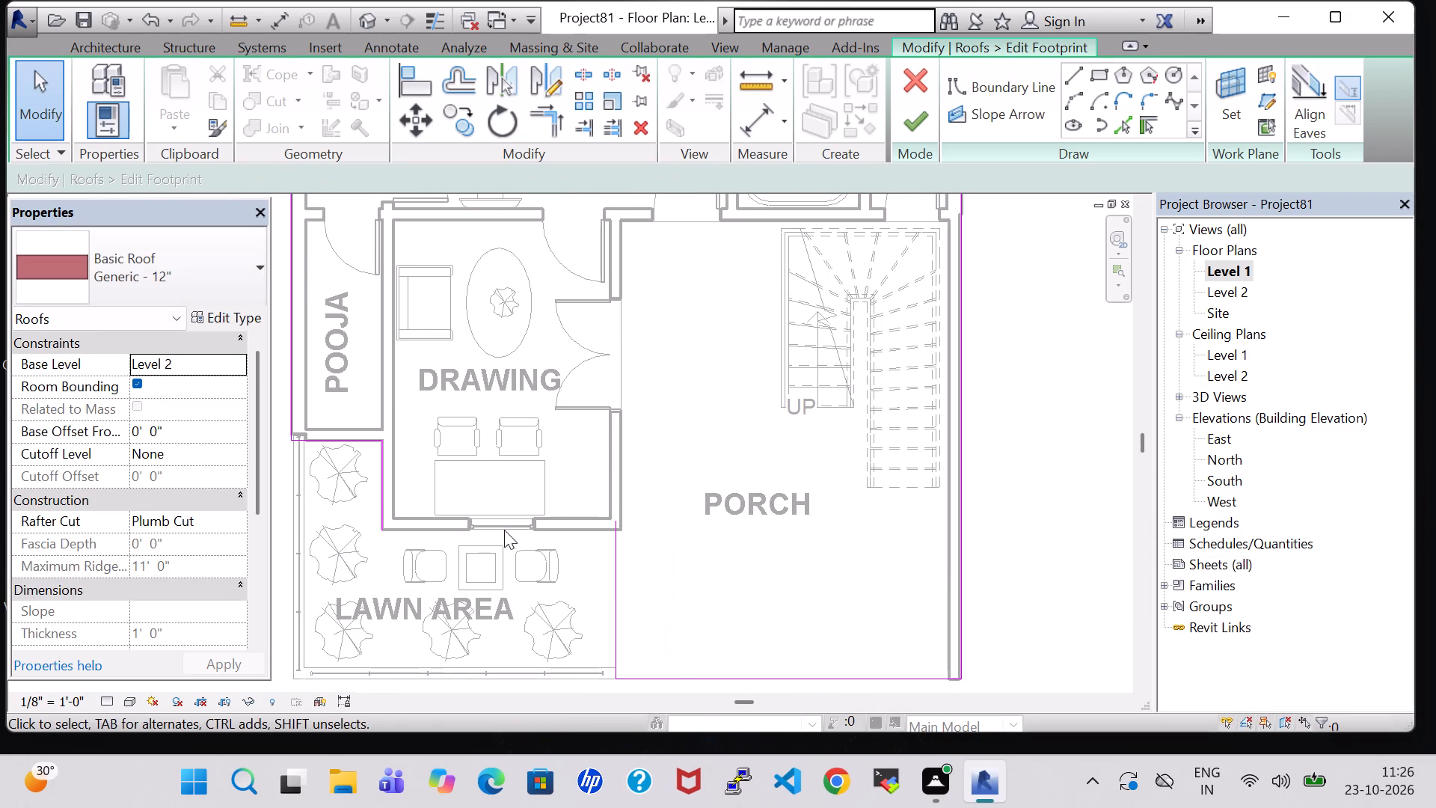
pyautogui.click(613, 563)
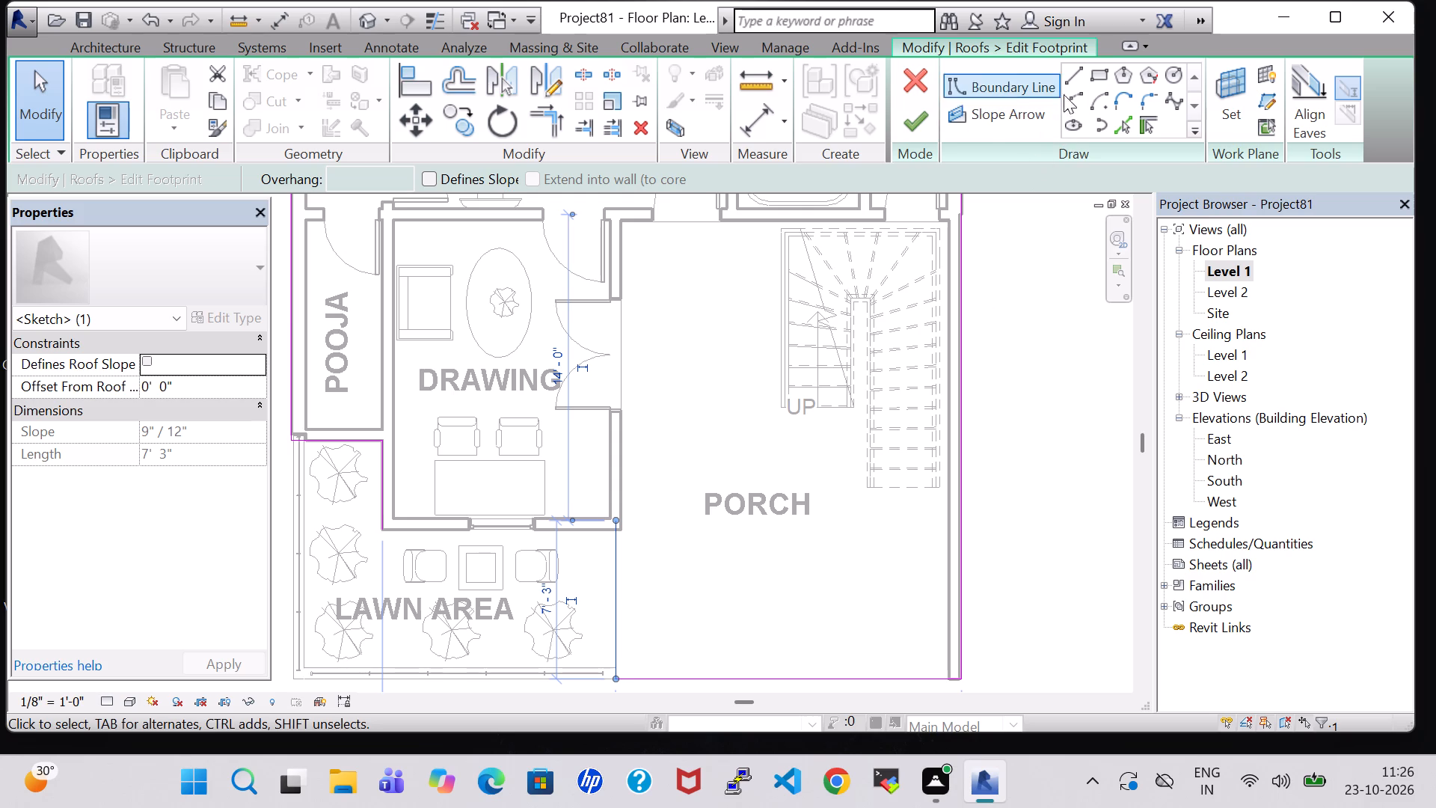
pyautogui.click(1068, 66)
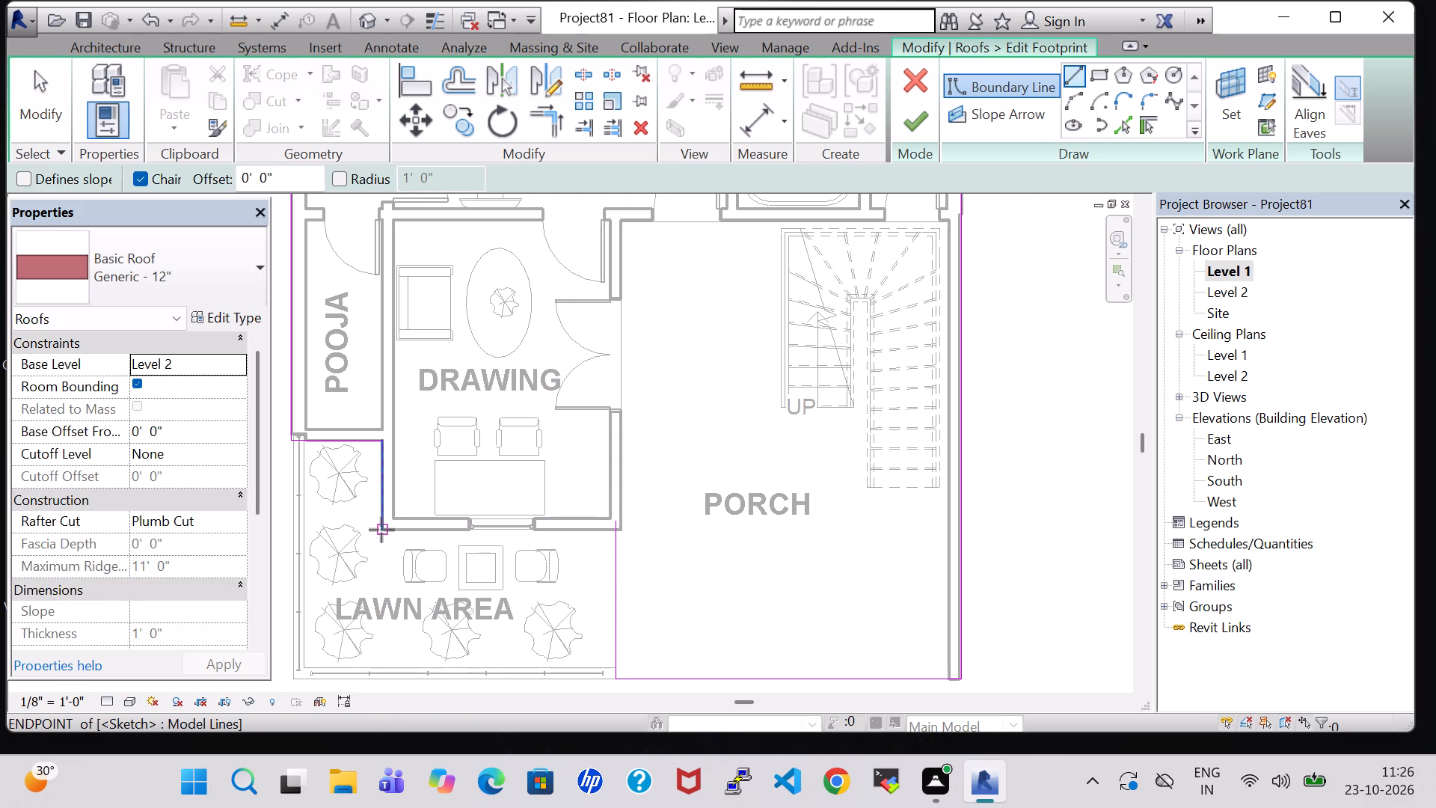
pyautogui.click(381, 530)
pyautogui.click(614, 531)
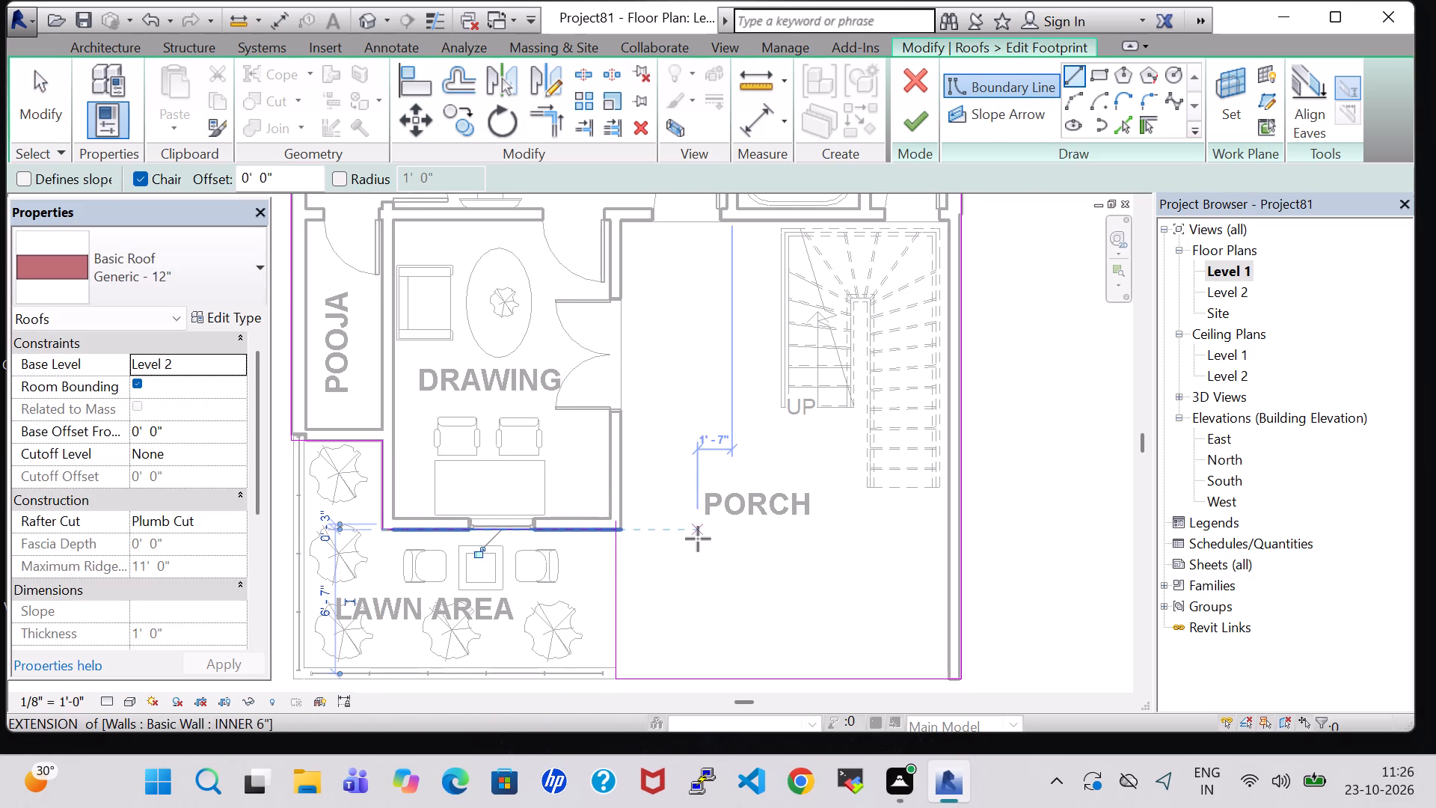
pyautogui.press('Escape')
pyautogui.press('Escape')
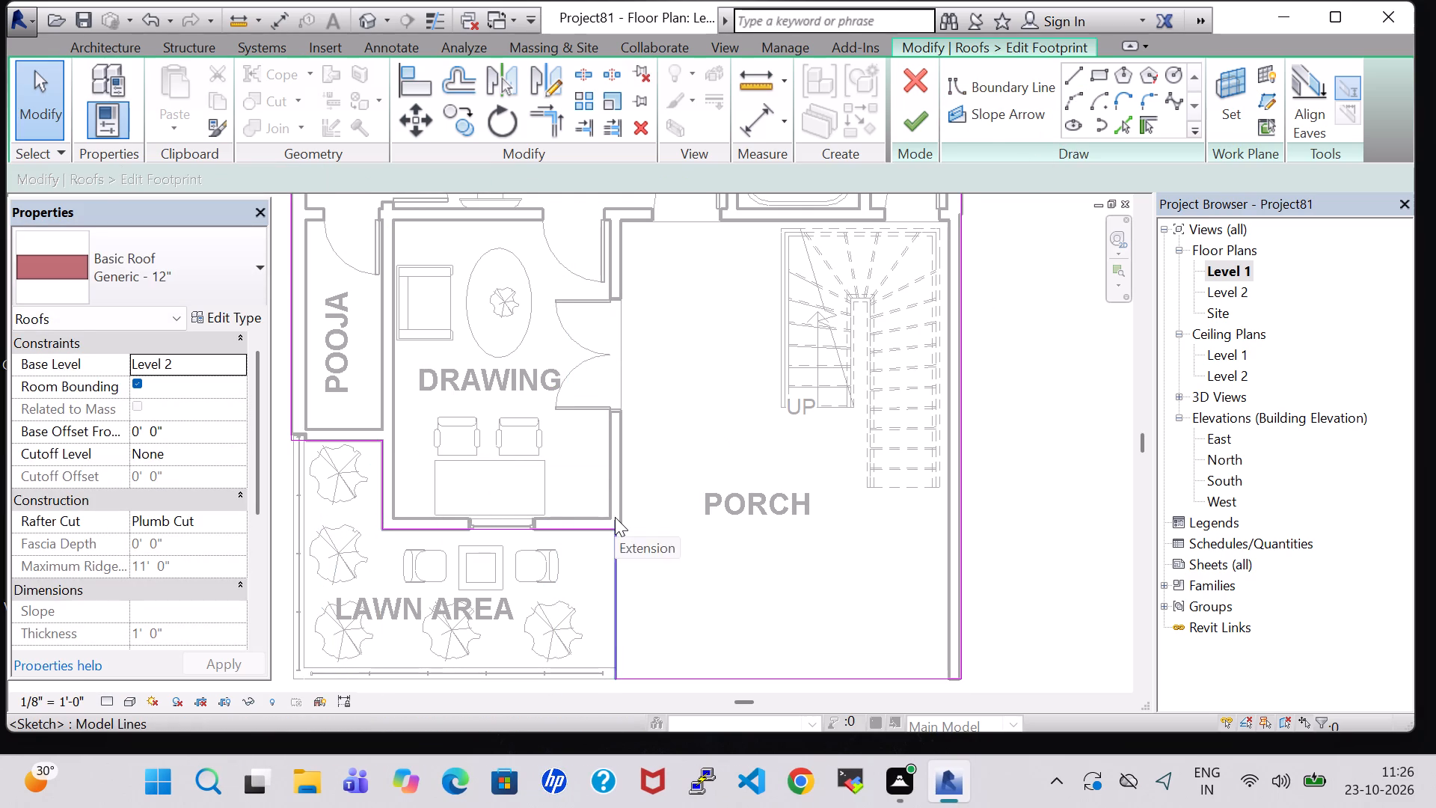
# Check that the boundary line between lawn area and porch meets the drawing room's front boundary, and finish the roof footprint.
pyautogui.click(615, 517)
pyautogui.press('Down')
pyautogui.press('Down')
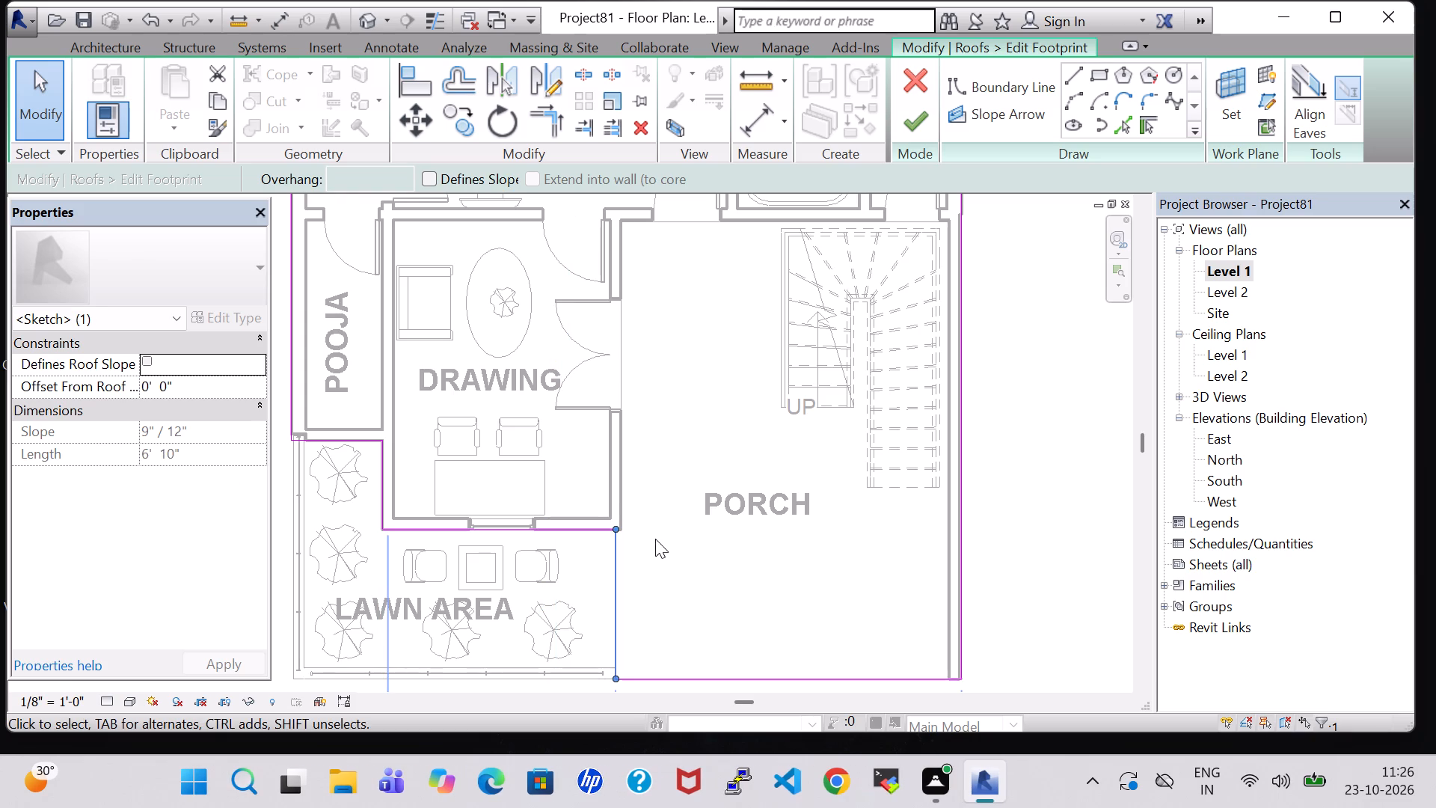
pyautogui.click(655, 539)
pyautogui.click(908, 128)
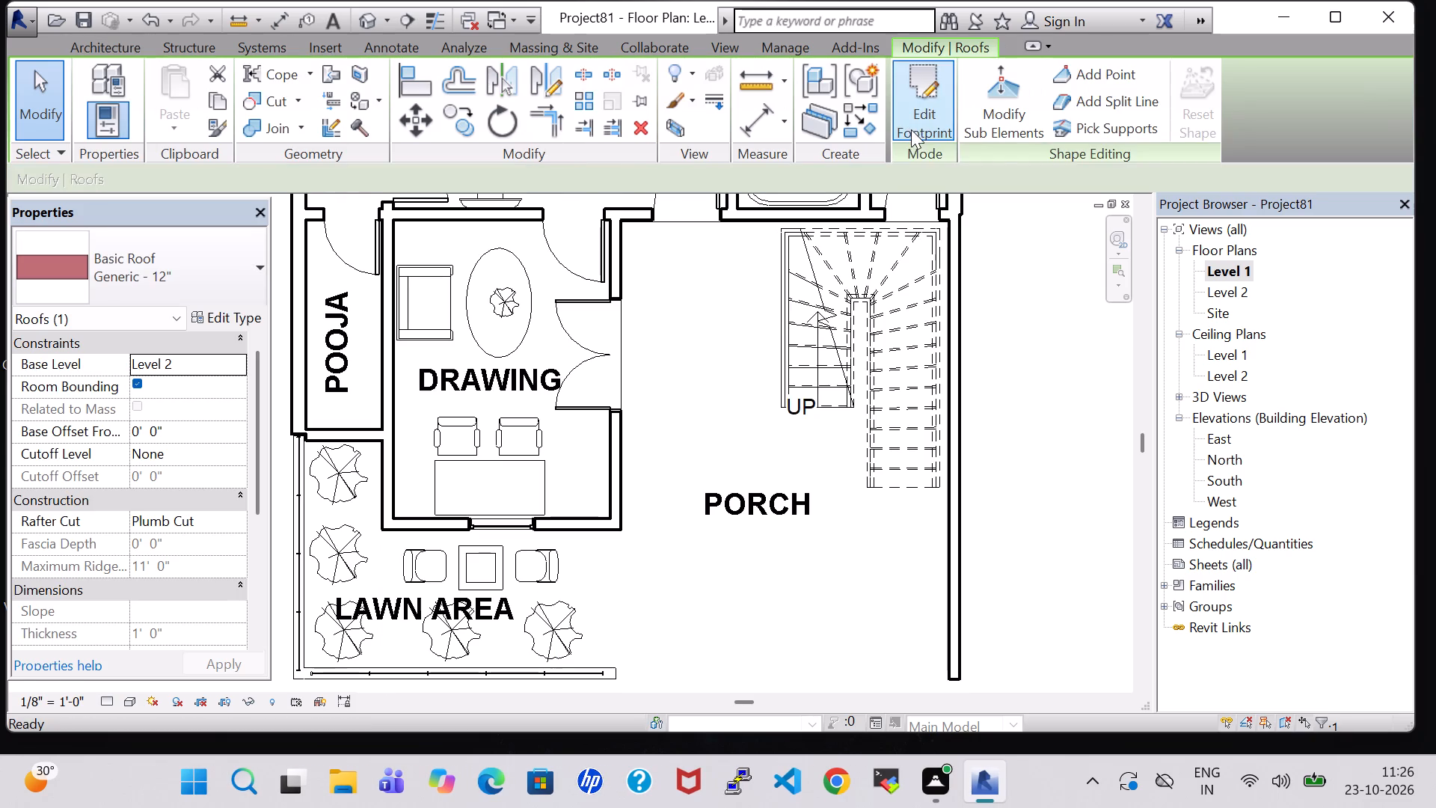
# Examine the extended roof over the porch and staircase in 3D from the front, above and the porch side.
pyautogui.click(363, 20)
pyautogui.keyDown('shift'); pyautogui.moveTo(934, 625); pyautogui.dragTo(913, 568, button='middle'); pyautogui.keyUp('shift')
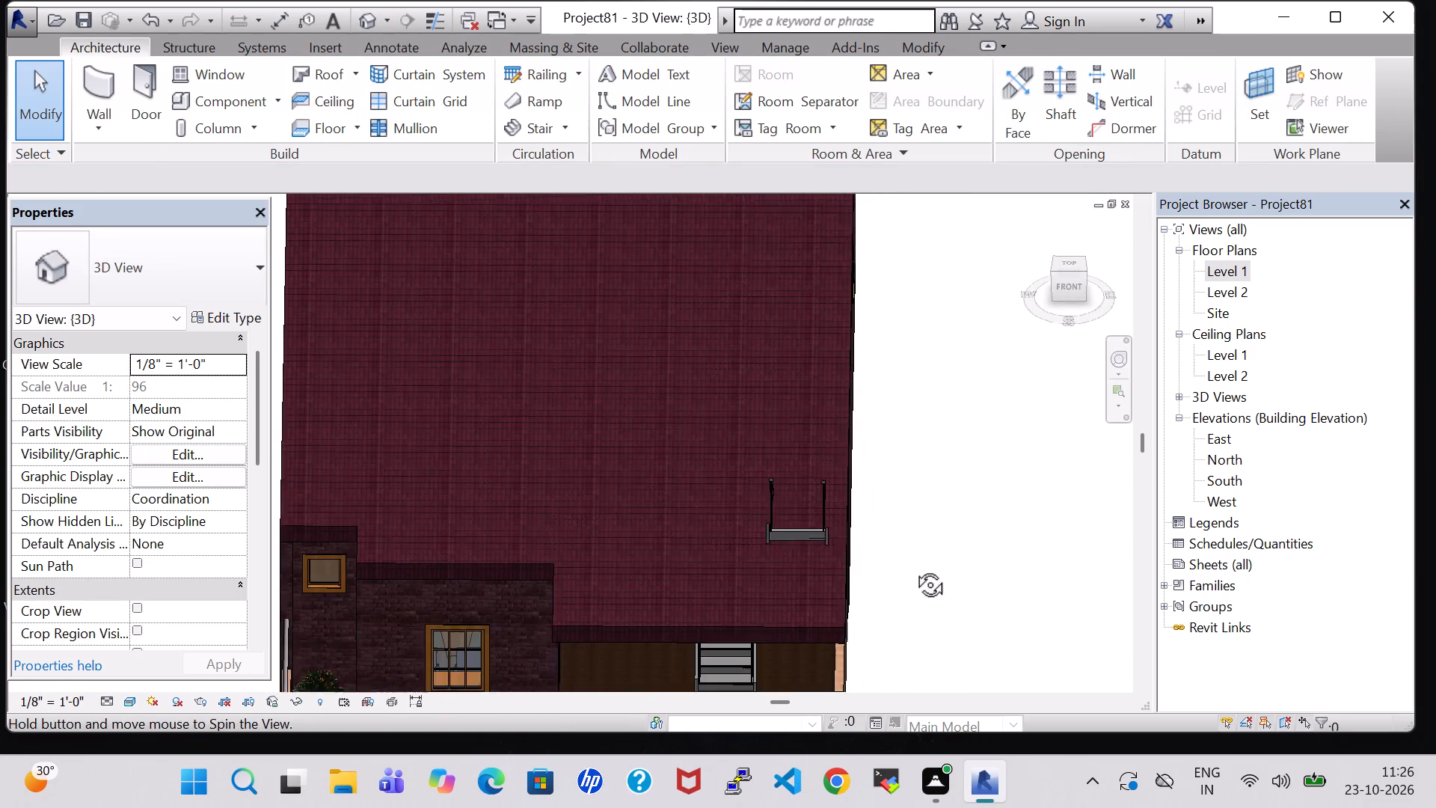
pyautogui.keyDown('shift'); pyautogui.moveTo(913, 568); pyautogui.dragTo(910, 489, button='middle'); pyautogui.keyUp('shift')
pyautogui.moveTo(897, 570); pyautogui.dragTo(918, 519, button='middle')
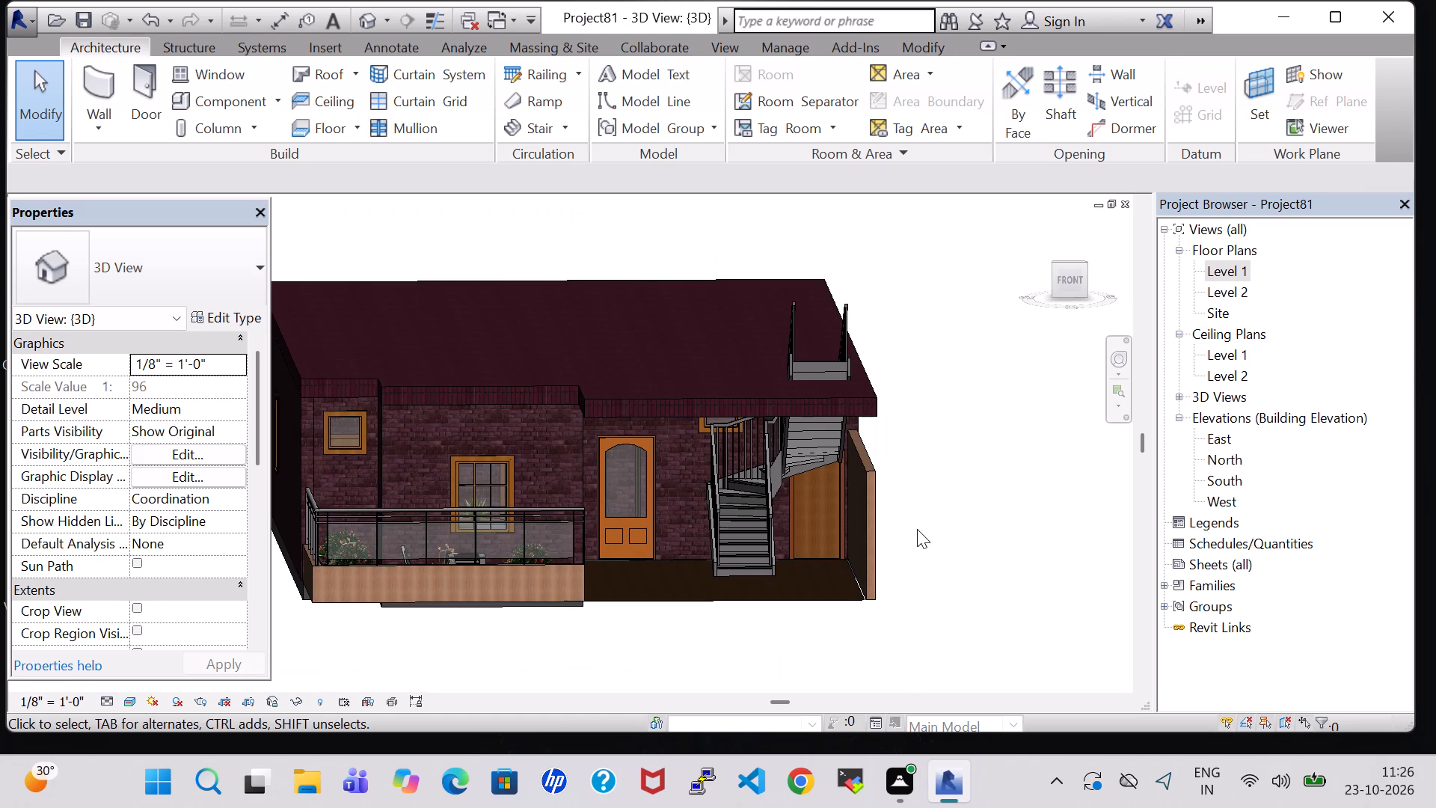
pyautogui.moveTo(913, 540); pyautogui.dragTo(911, 519, button='middle')
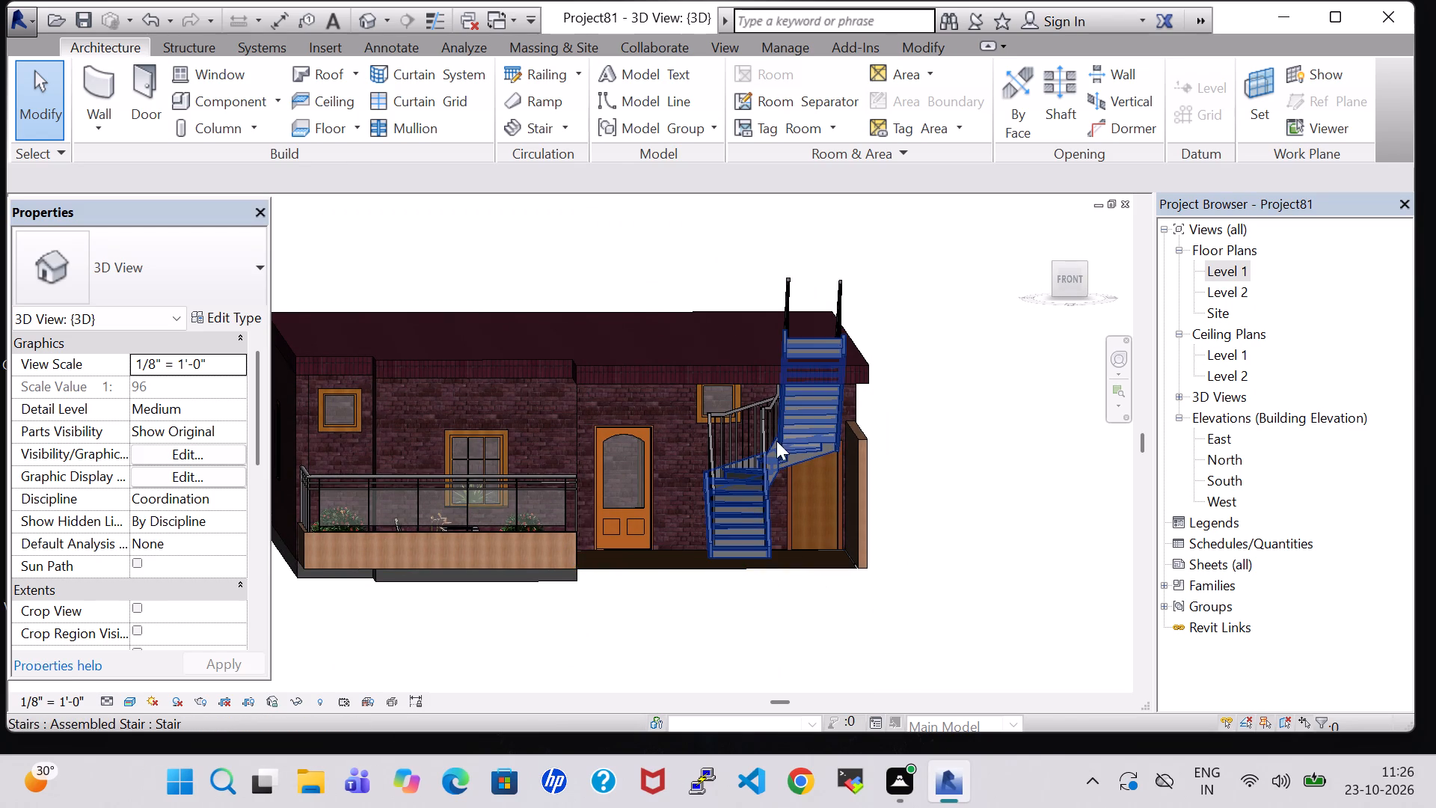
pyautogui.moveTo(966, 458); pyautogui.dragTo(952, 498, button='middle')
pyautogui.moveTo(952, 441); pyautogui.dragTo(939, 476, button='middle')
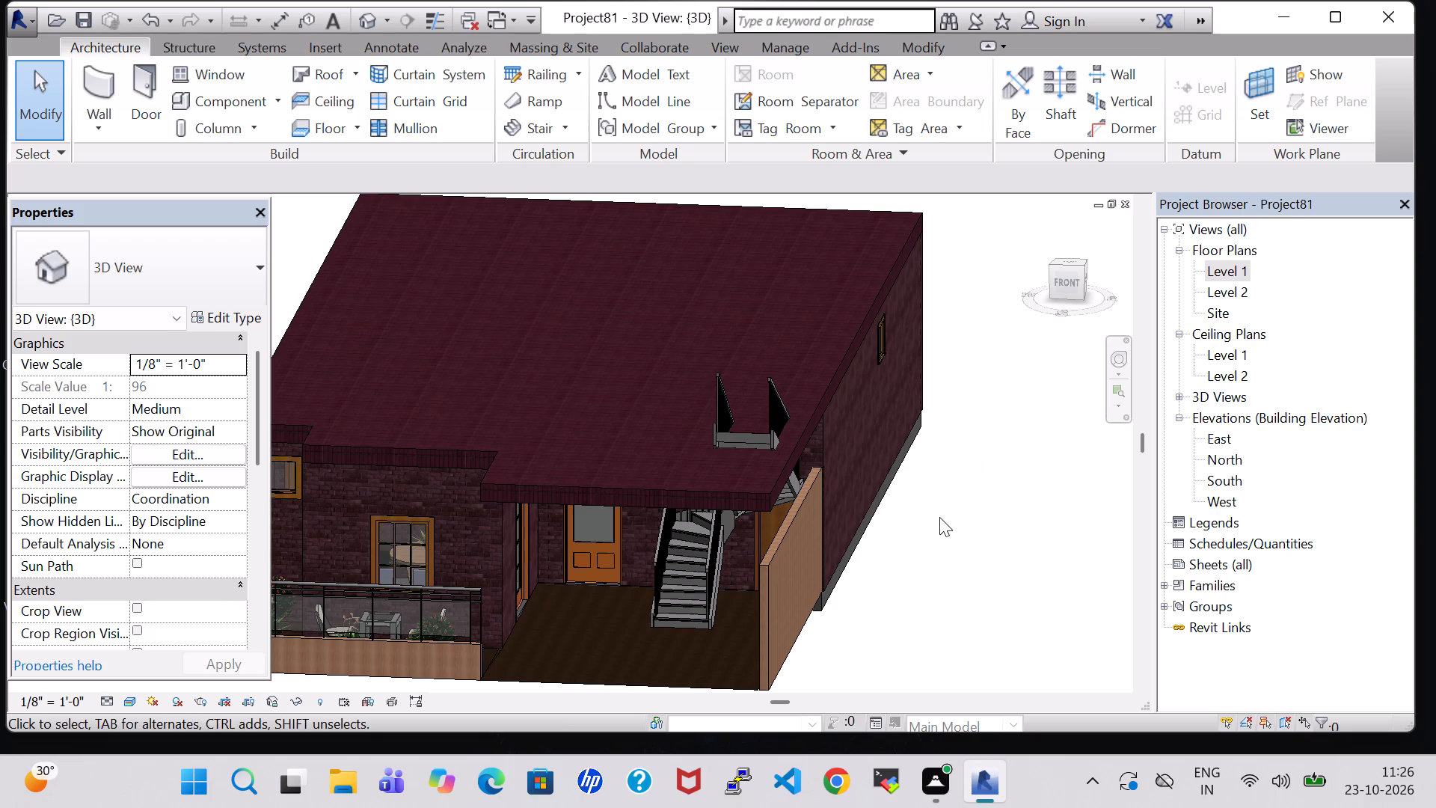
pyautogui.moveTo(939, 517); pyautogui.dragTo(943, 477, button='middle')
pyautogui.moveTo(943, 477); pyautogui.dragTo(957, 437, button='middle')
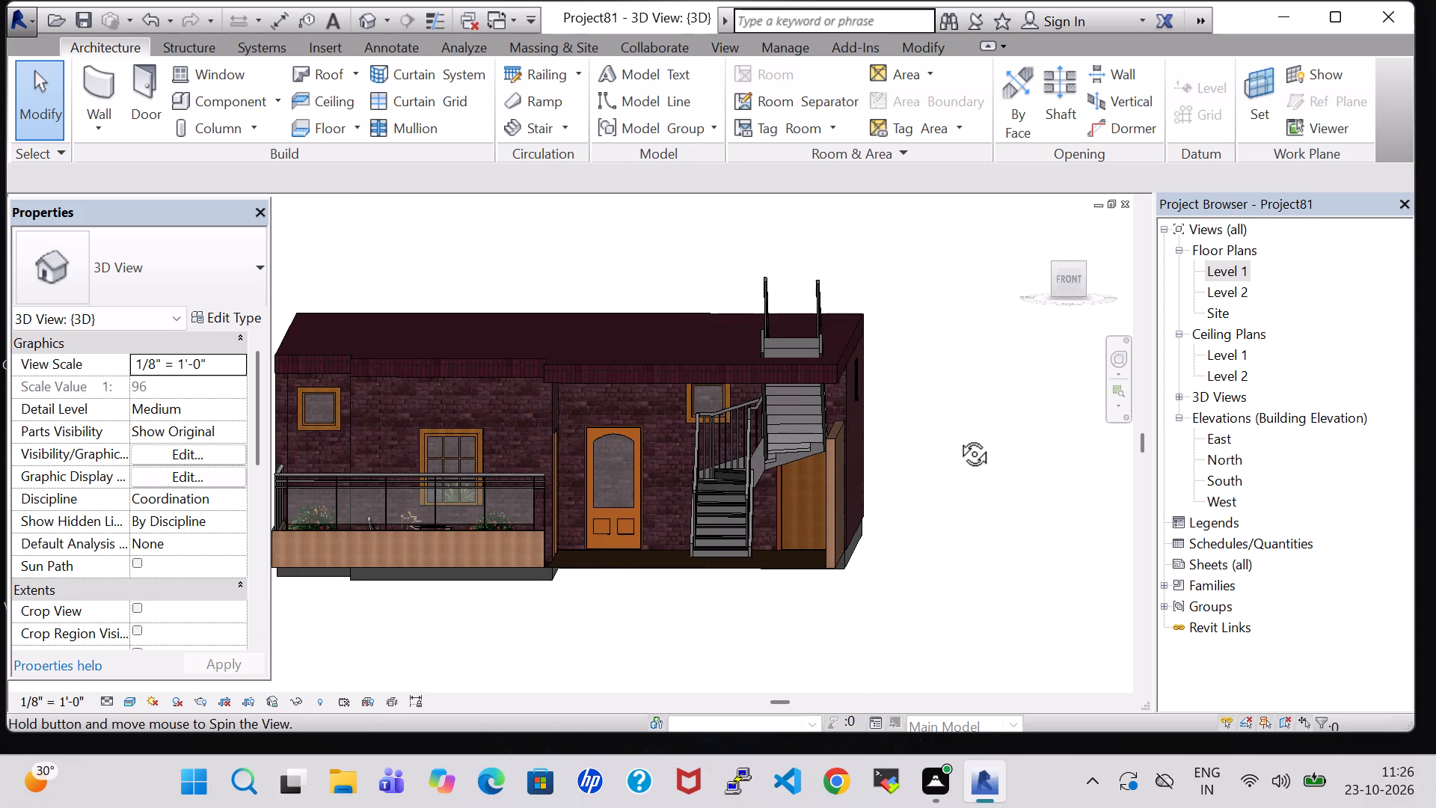
pyautogui.moveTo(955, 449); pyautogui.dragTo(886, 460, button='middle')
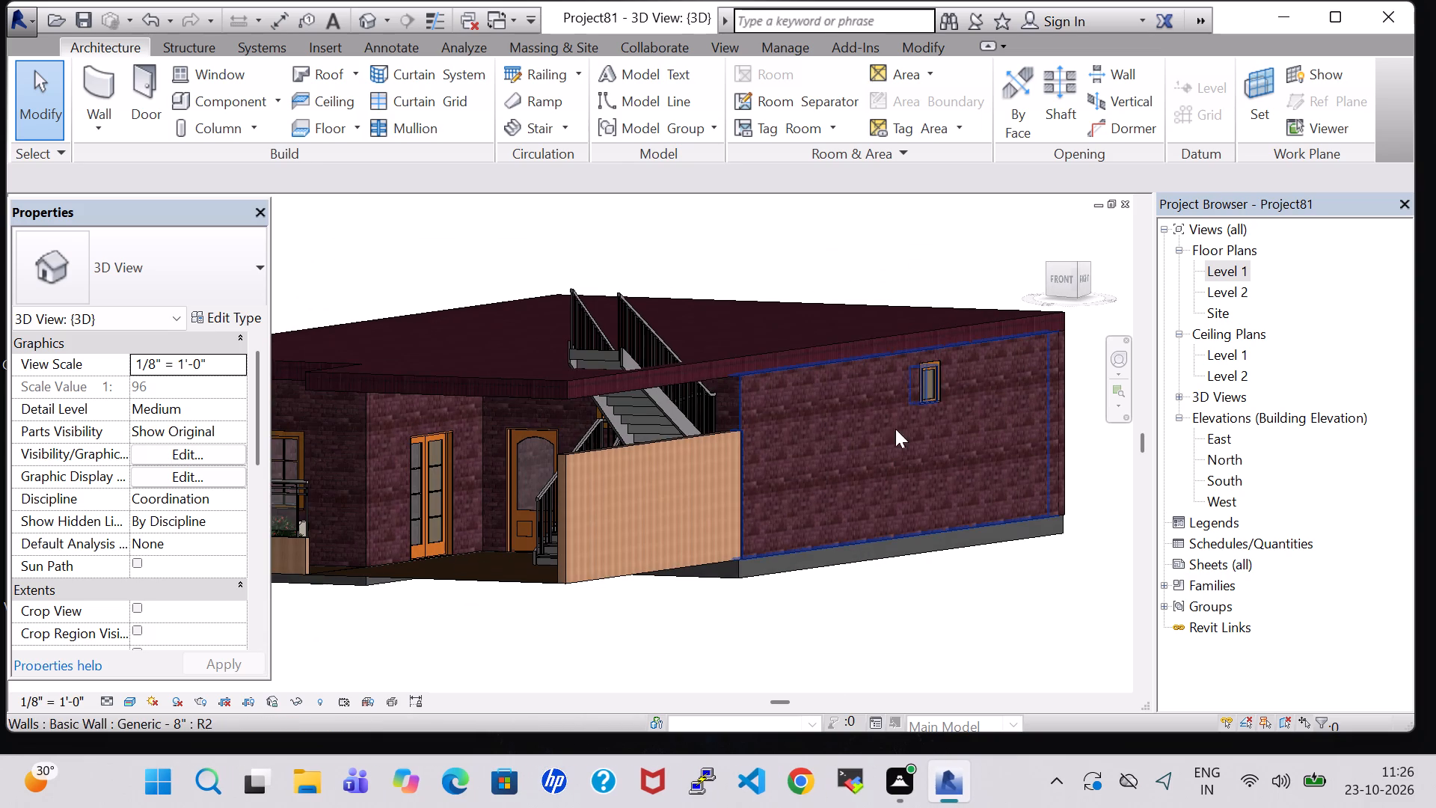
pyautogui.moveTo(925, 264); pyautogui.dragTo(999, 265, button='middle')
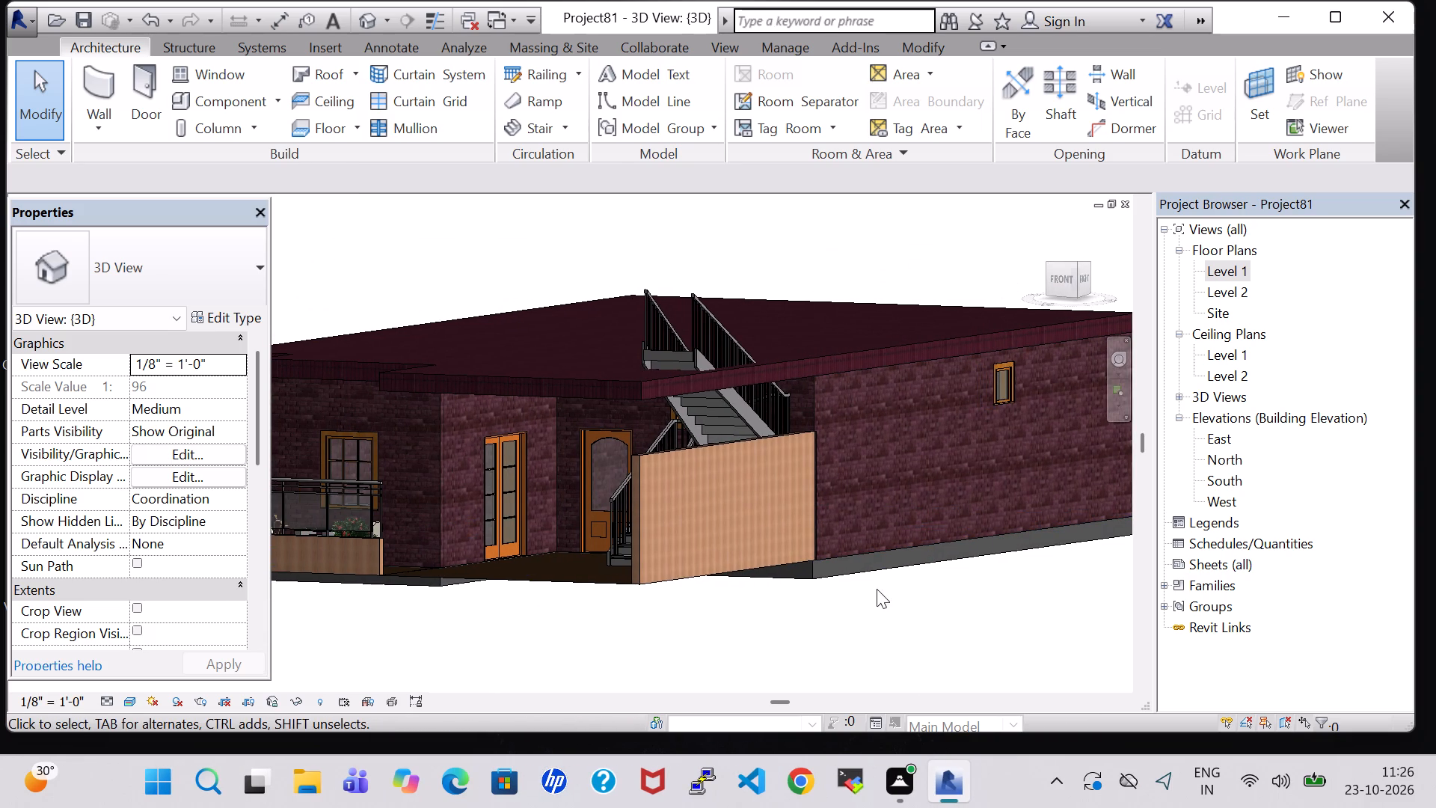
pyautogui.moveTo(793, 624); pyautogui.dragTo(817, 631, button='middle')
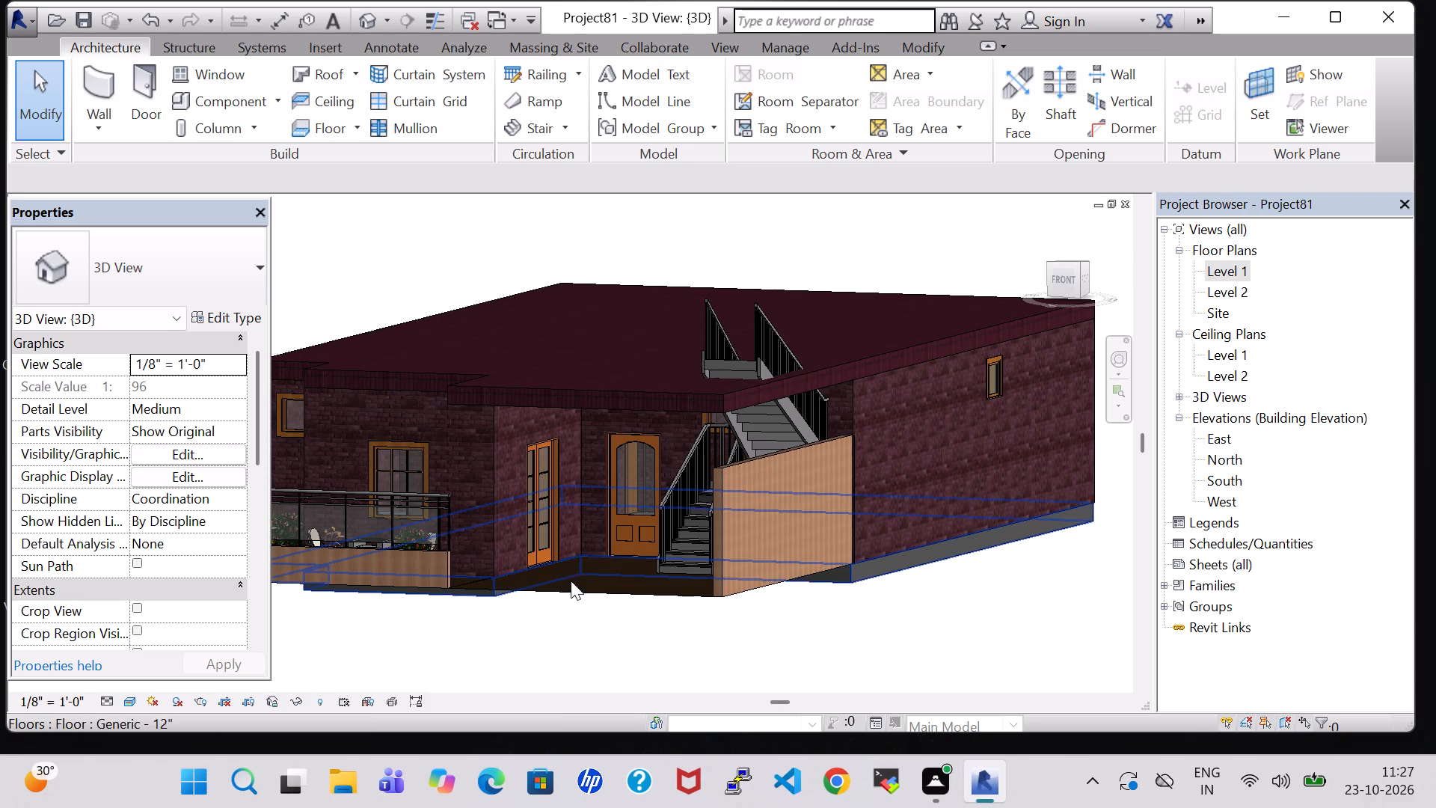
# Examine the completed house in 3D from the front and the porch side, including the roof overhang, staircase, entrance and lawn railing.
pyautogui.keyDown('shift'); pyautogui.moveTo(570, 581); pyautogui.dragTo(645, 603, button='middle'); pyautogui.keyUp('shift')
pyautogui.keyDown('shift'); pyautogui.moveTo(628, 638); pyautogui.dragTo(621, 638, button='middle'); pyautogui.keyUp('shift')
pyautogui.moveTo(616, 635); pyautogui.dragTo(583, 628, button='middle')
pyautogui.moveTo(582, 628); pyautogui.dragTo(570, 624, button='middle')
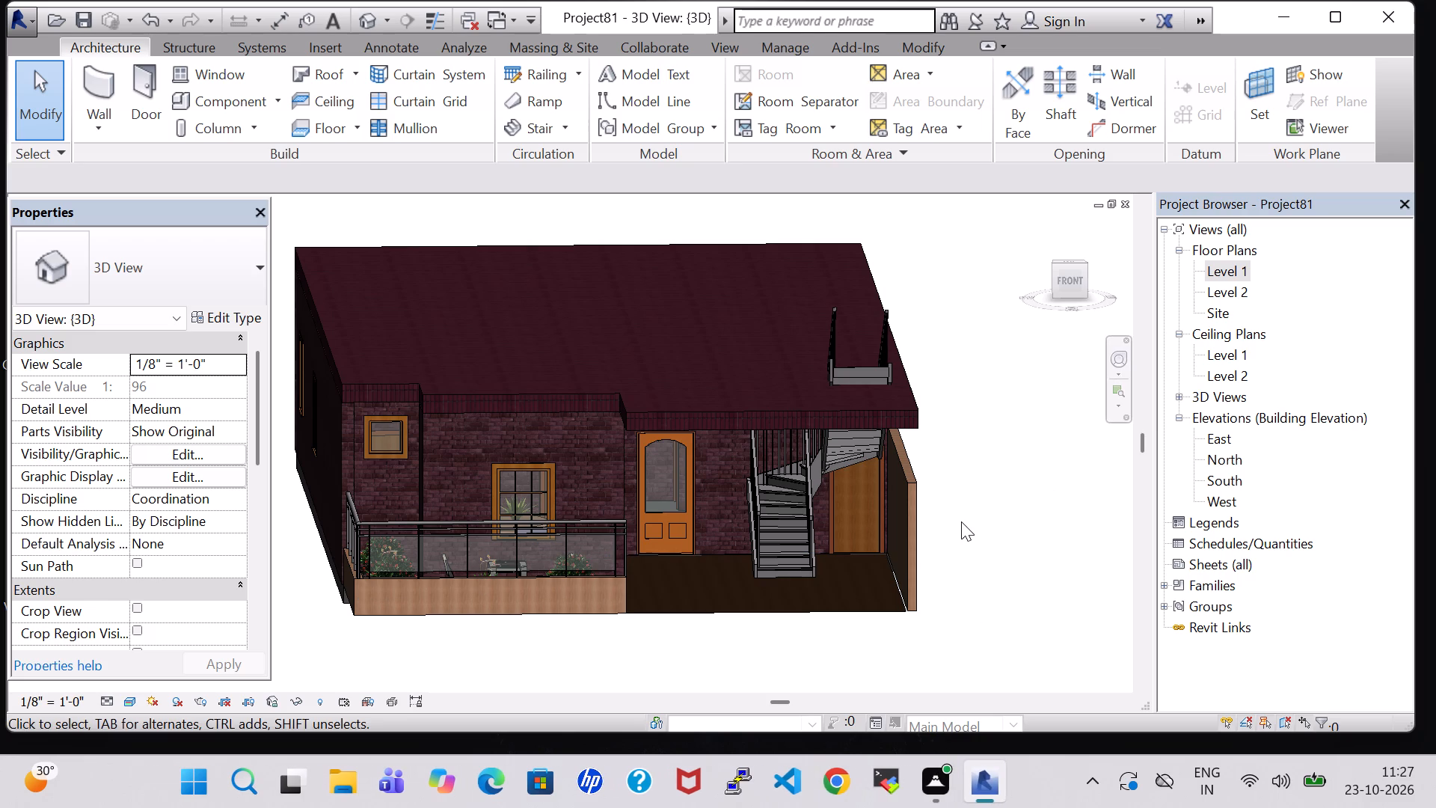
pyautogui.moveTo(961, 521); pyautogui.dragTo(945, 526, button='middle')
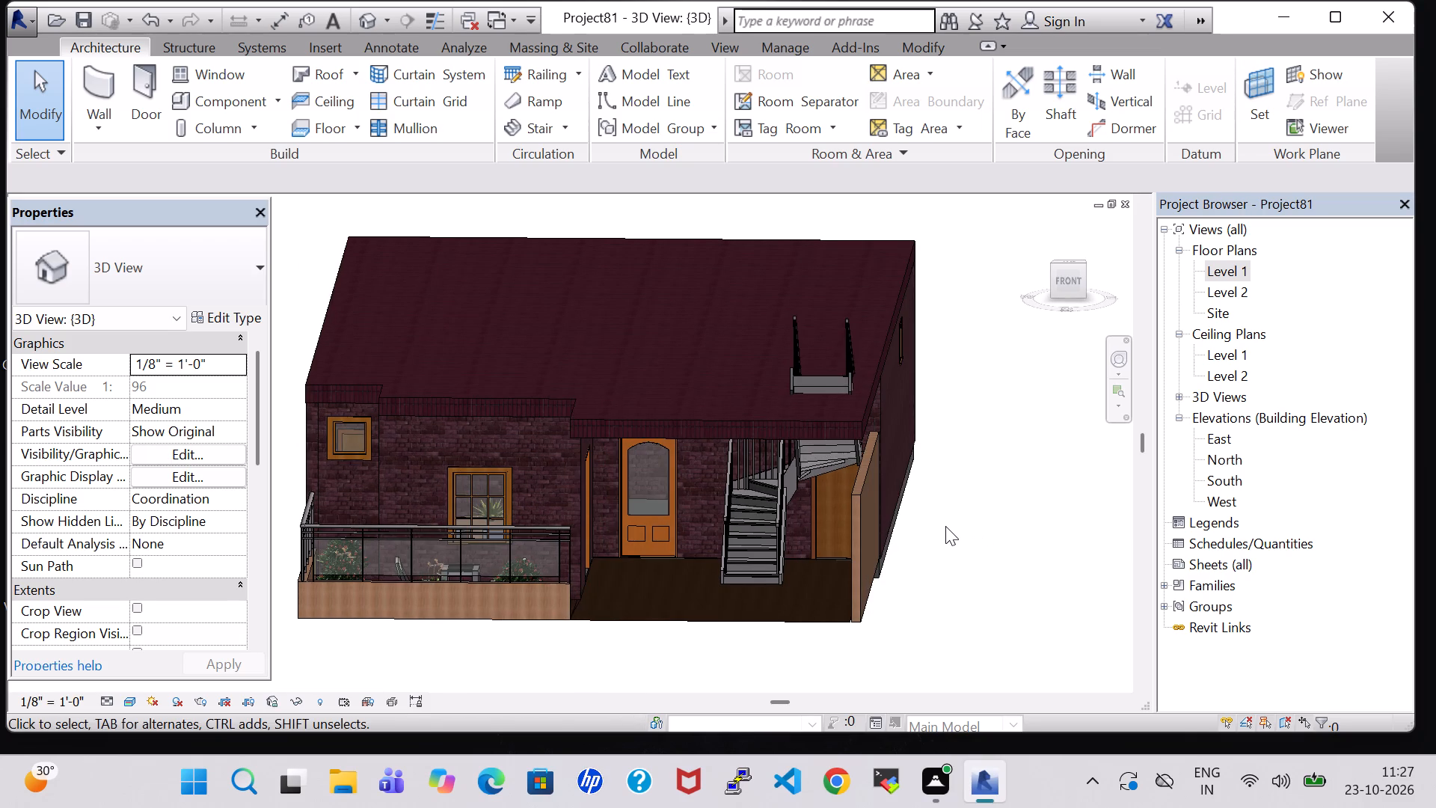
pyautogui.scroll(3, 945, 526)
pyautogui.scroll(-2, 945, 526)
pyautogui.moveTo(945, 526); pyautogui.dragTo(984, 423, button='middle')
pyautogui.scroll(-1, 984, 435)
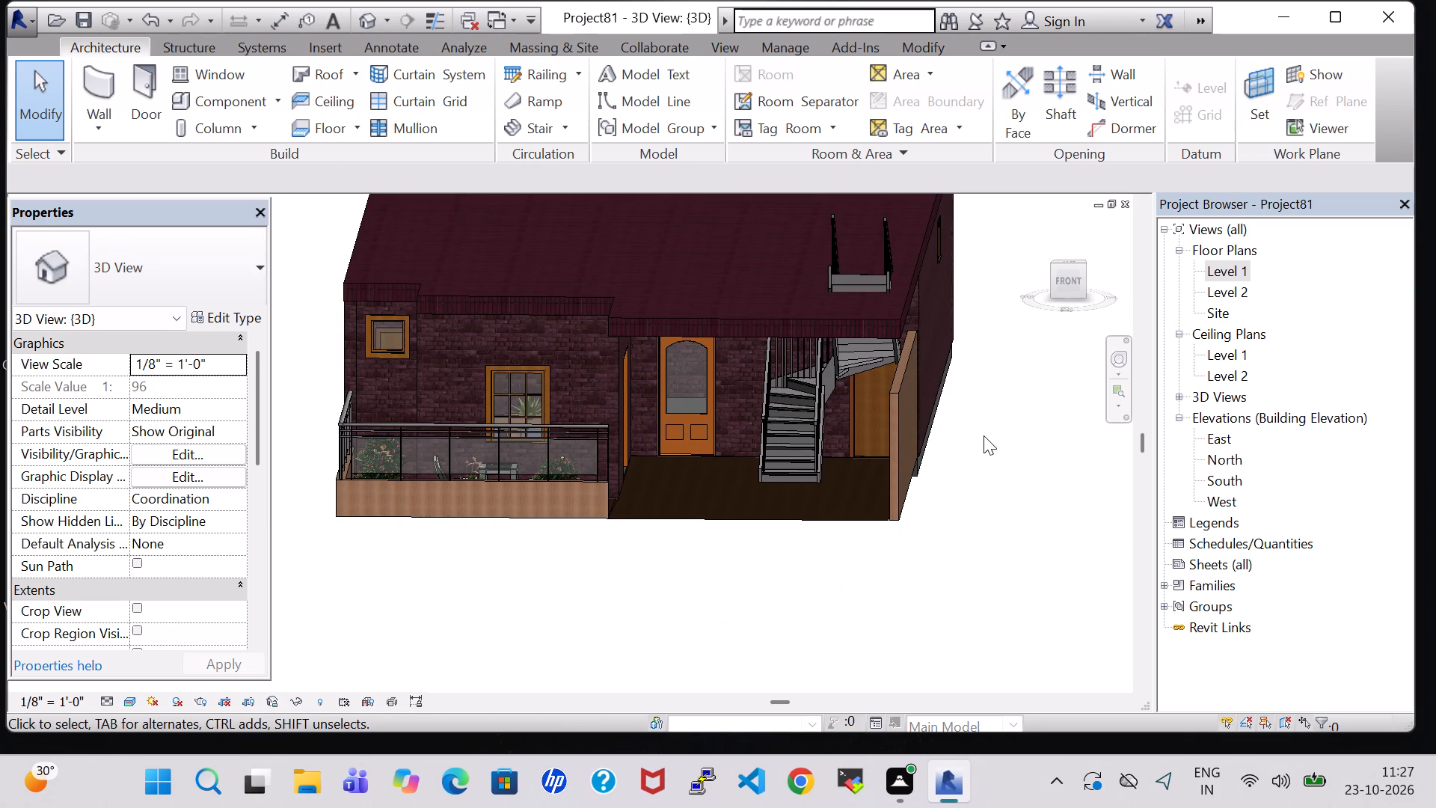
pyautogui.scroll(3, 984, 435)
pyautogui.moveTo(984, 435); pyautogui.dragTo(1001, 452, button='middle')
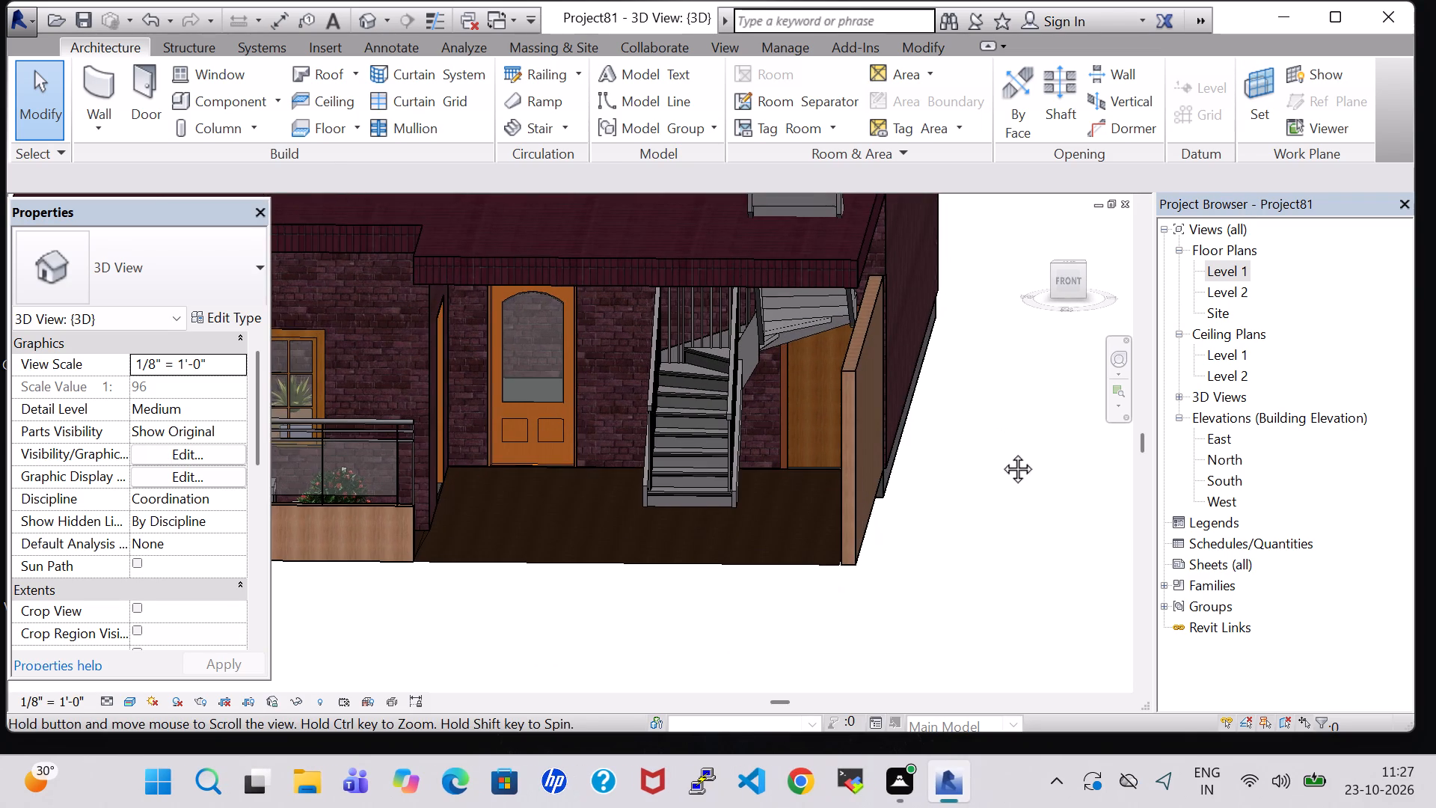
pyautogui.moveTo(1001, 452); pyautogui.dragTo(1016, 488, button='middle')
pyautogui.scroll(-2, 1016, 489)
pyautogui.moveTo(1016, 489); pyautogui.dragTo(1025, 489, button='middle')
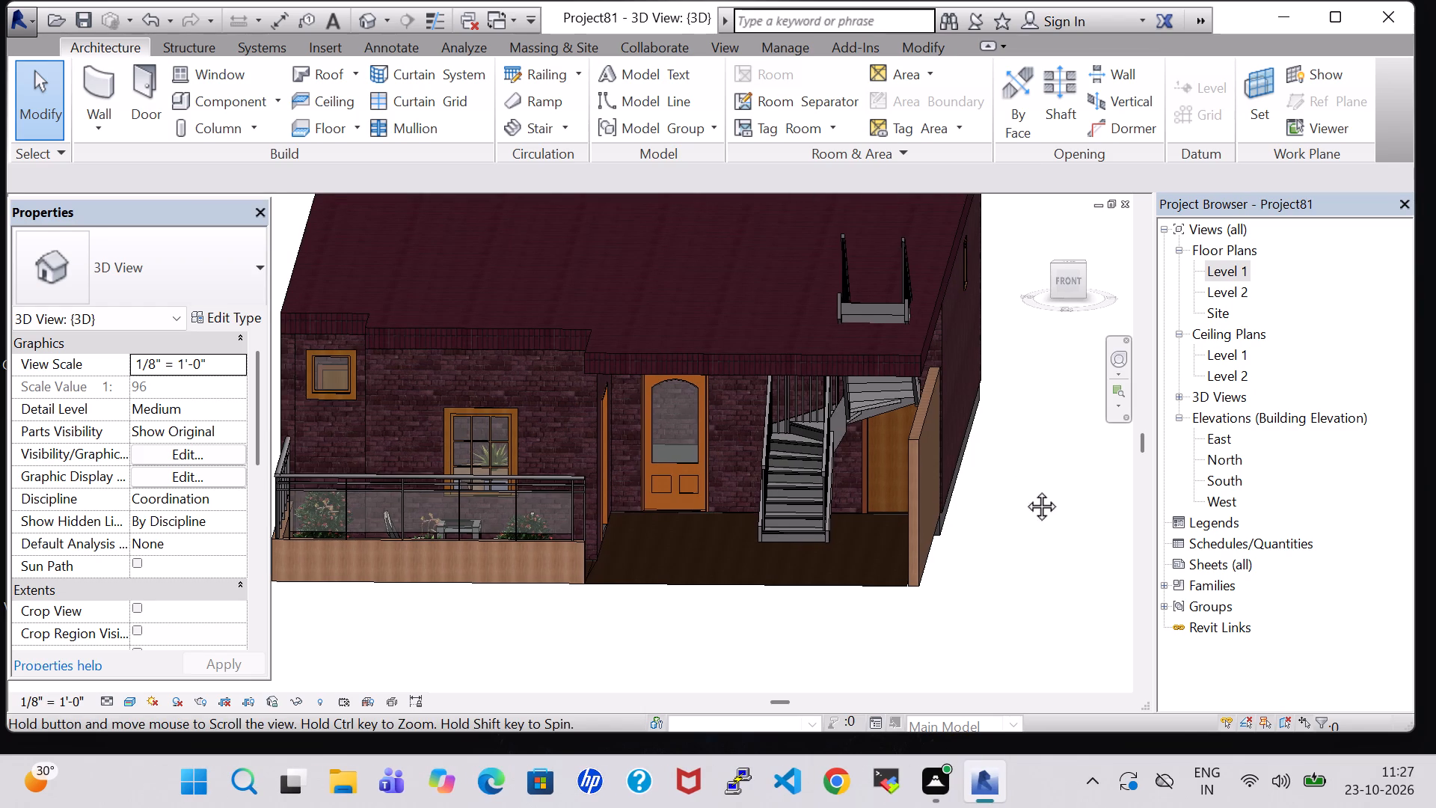
pyautogui.moveTo(1025, 489); pyautogui.dragTo(1029, 489, button='middle')
pyautogui.moveTo(693, 619); pyautogui.dragTo(664, 619, button='middle')
pyautogui.scroll(-2, 909, 597)
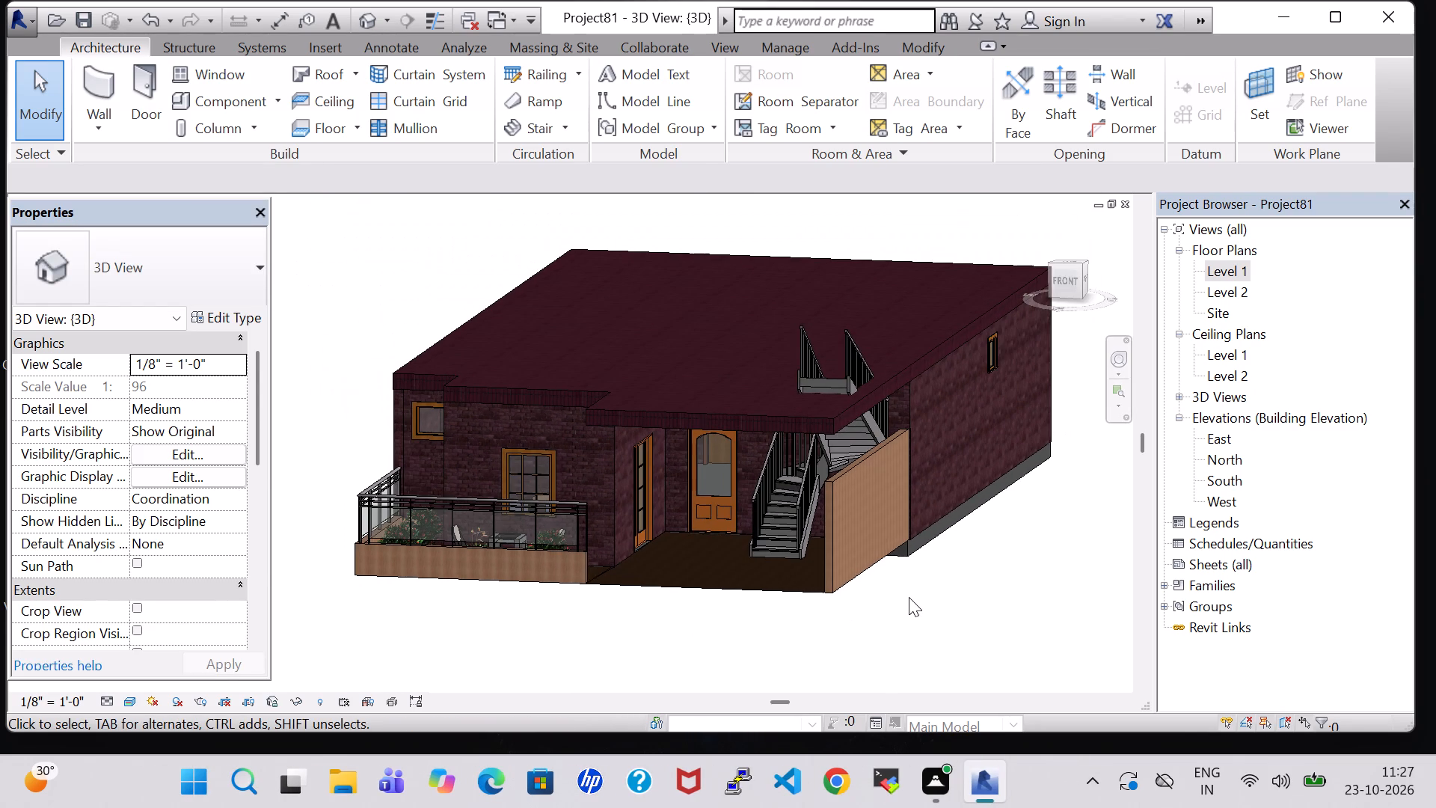
pyautogui.moveTo(909, 597); pyautogui.dragTo(912, 560, button='middle')
pyautogui.moveTo(923, 568); pyautogui.dragTo(923, 553, button='middle')
pyautogui.scroll(2, 860, 565)
pyautogui.moveTo(784, 588); pyautogui.dragTo(793, 611, button='middle')
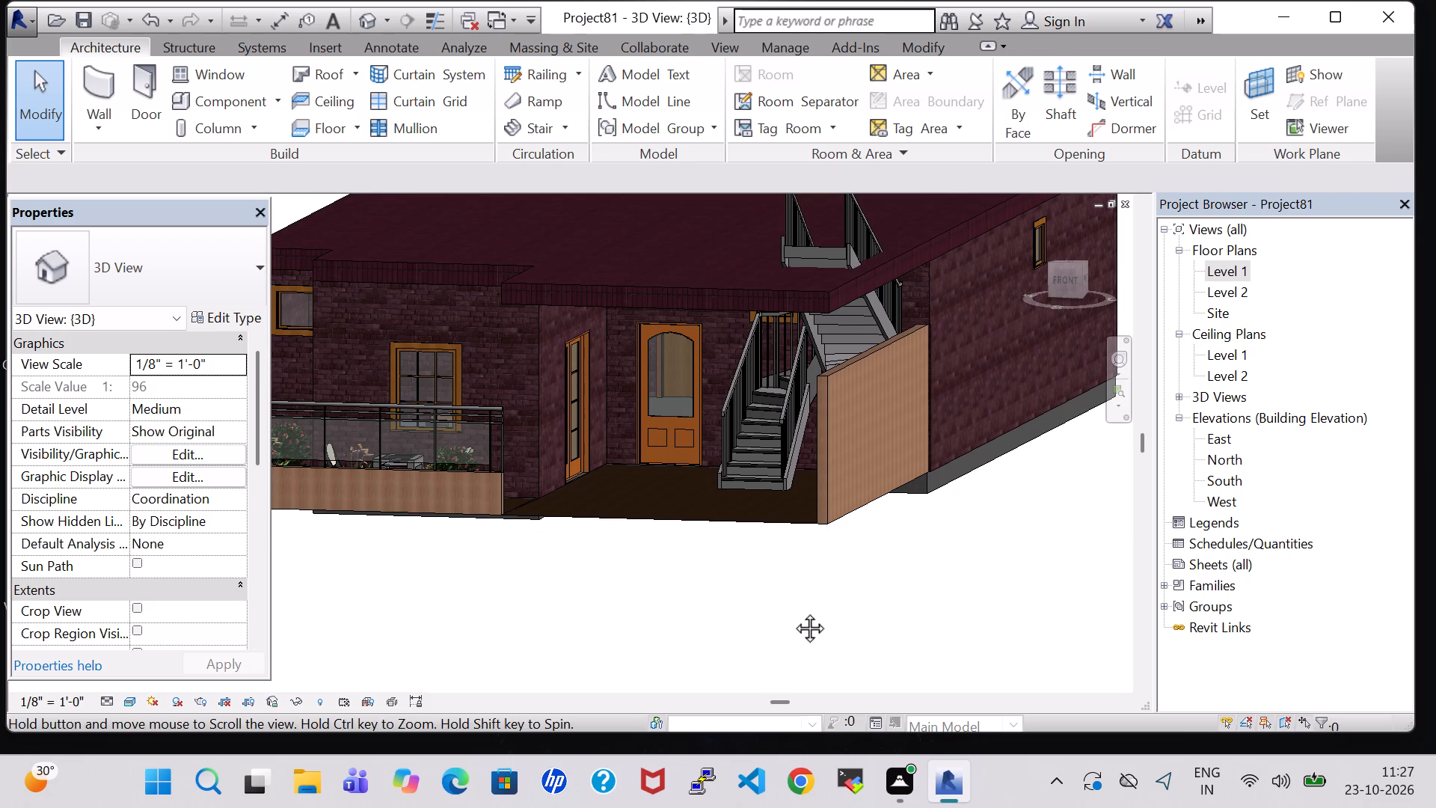
pyautogui.moveTo(793, 611); pyautogui.dragTo(796, 621, button='middle')
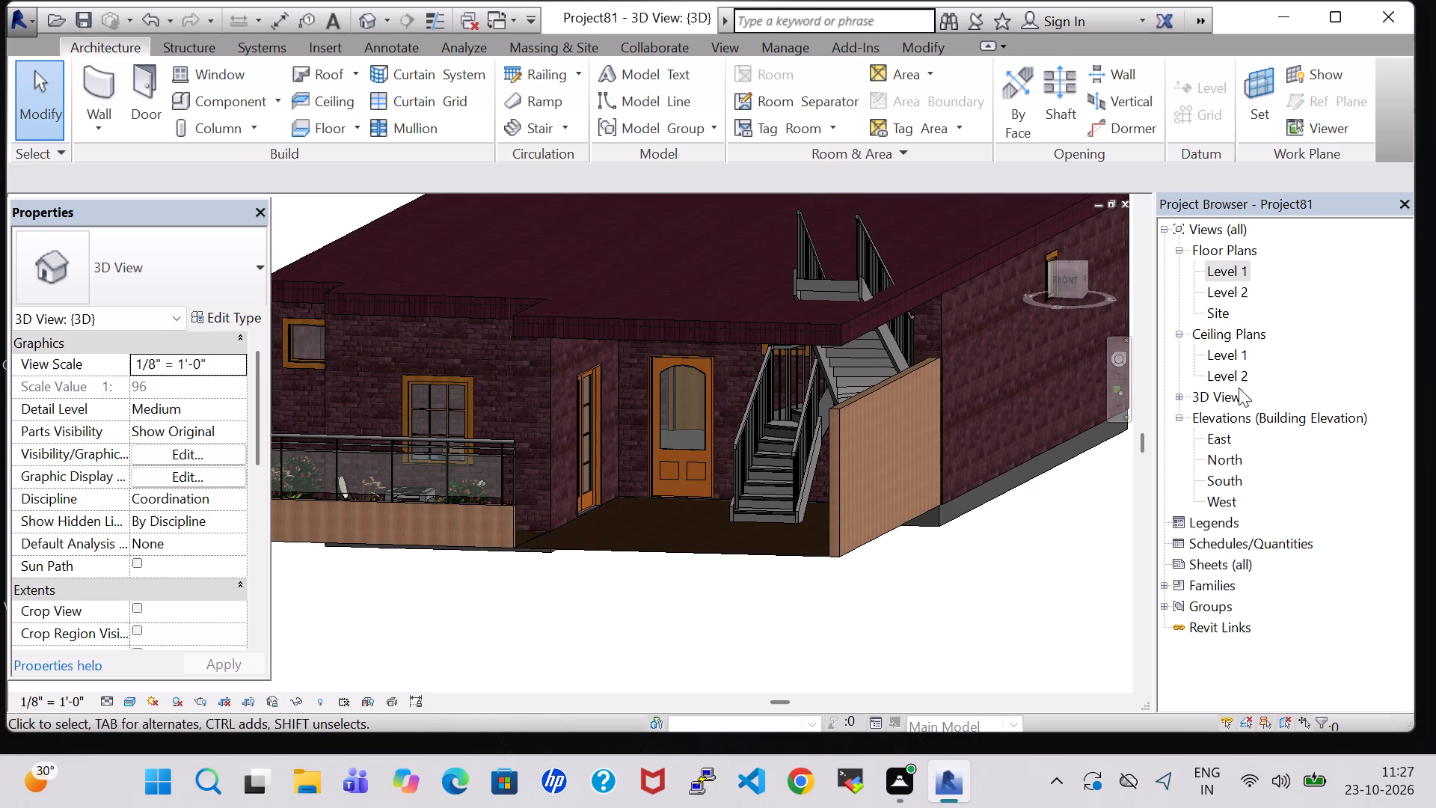
pyautogui.moveTo(948, 567); pyautogui.dragTo(993, 580, button='middle')
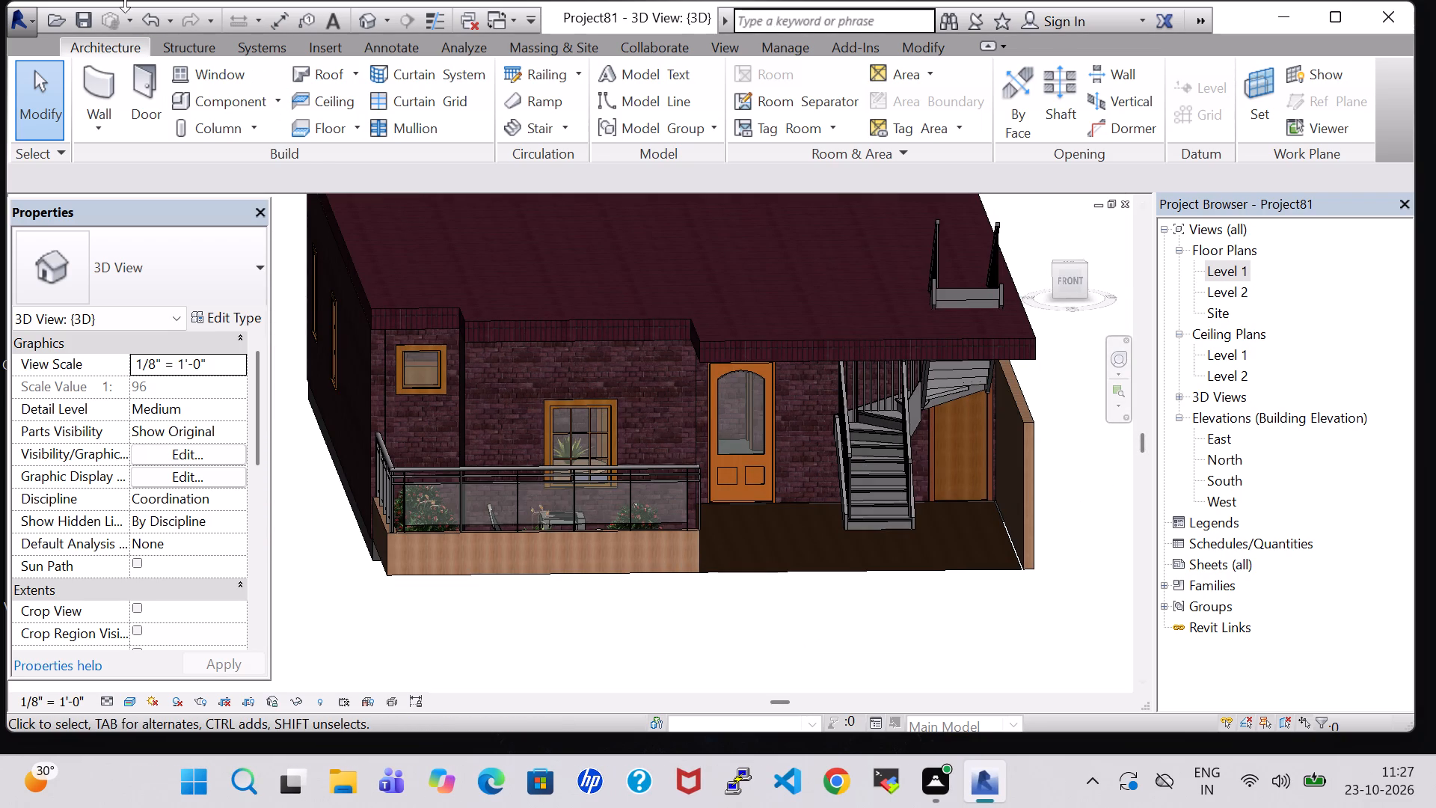
# Save the house project.
pyautogui.click(83, 13)
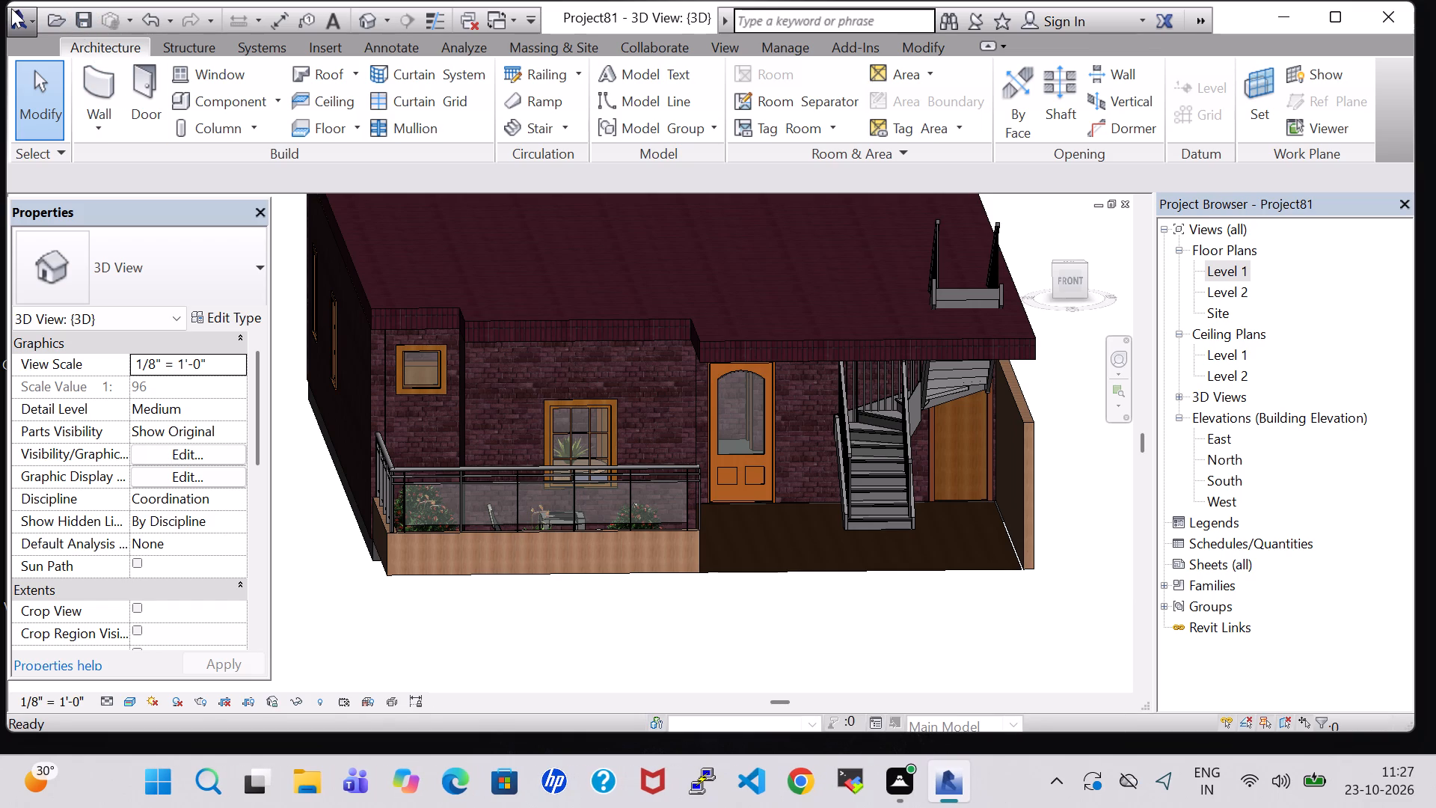
# Export the model as an IFC 2x3 file named Project81 into the work folder, with 1st Level space boundaries.
pyautogui.click(22, 25)
pyautogui.click(162, 372)
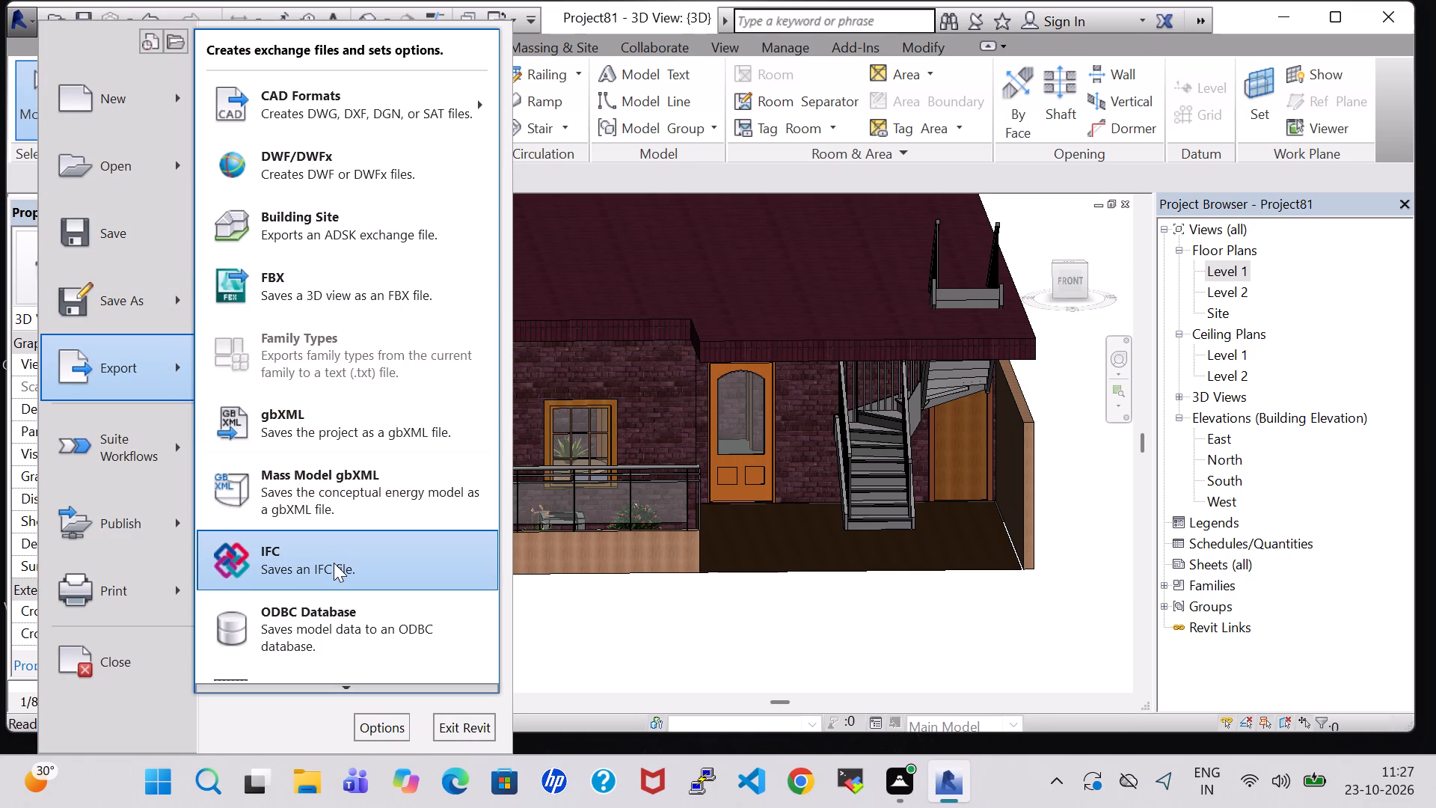
pyautogui.click(334, 563)
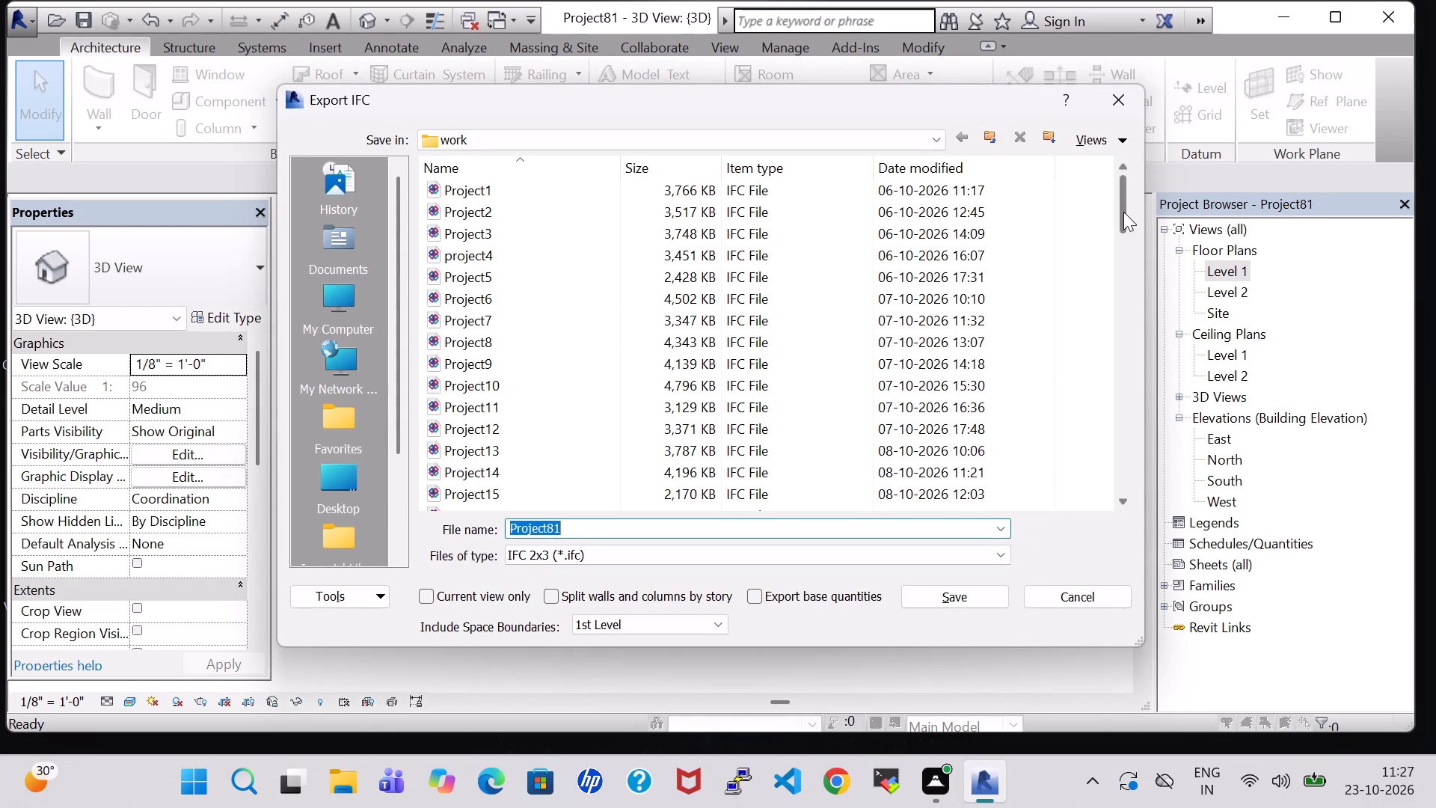
pyautogui.moveTo(1123, 212); pyautogui.dragTo(1134, 493)
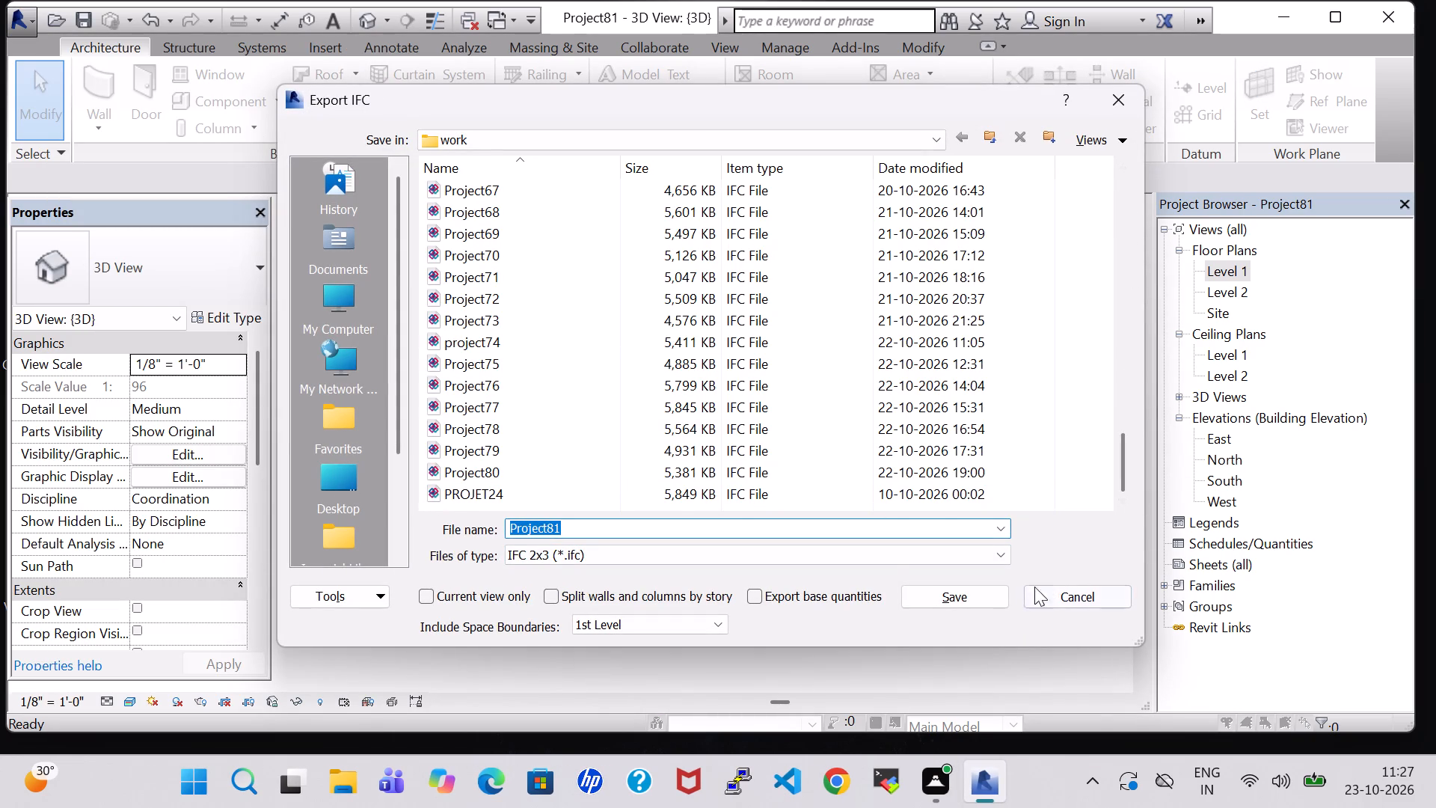
pyautogui.click(984, 596)
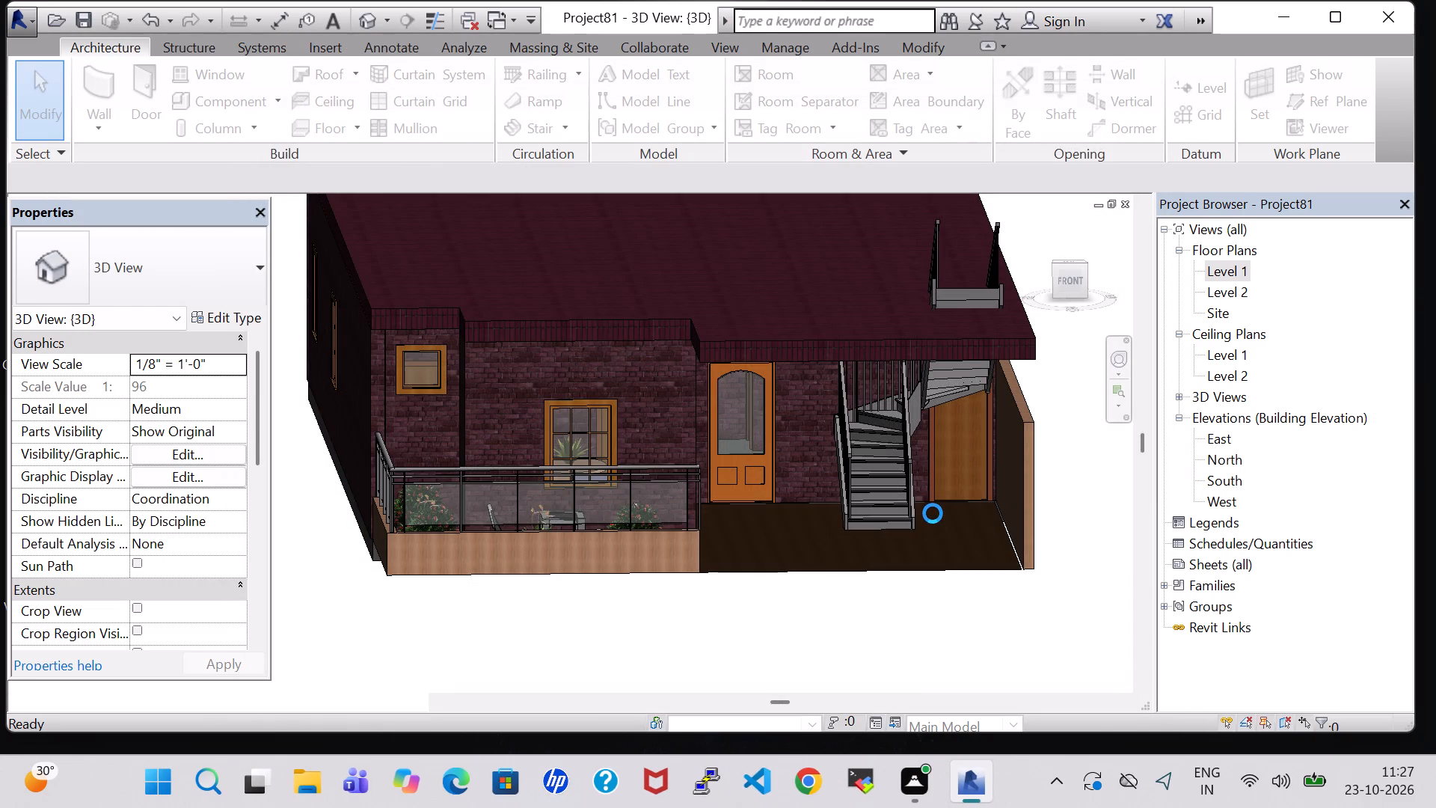